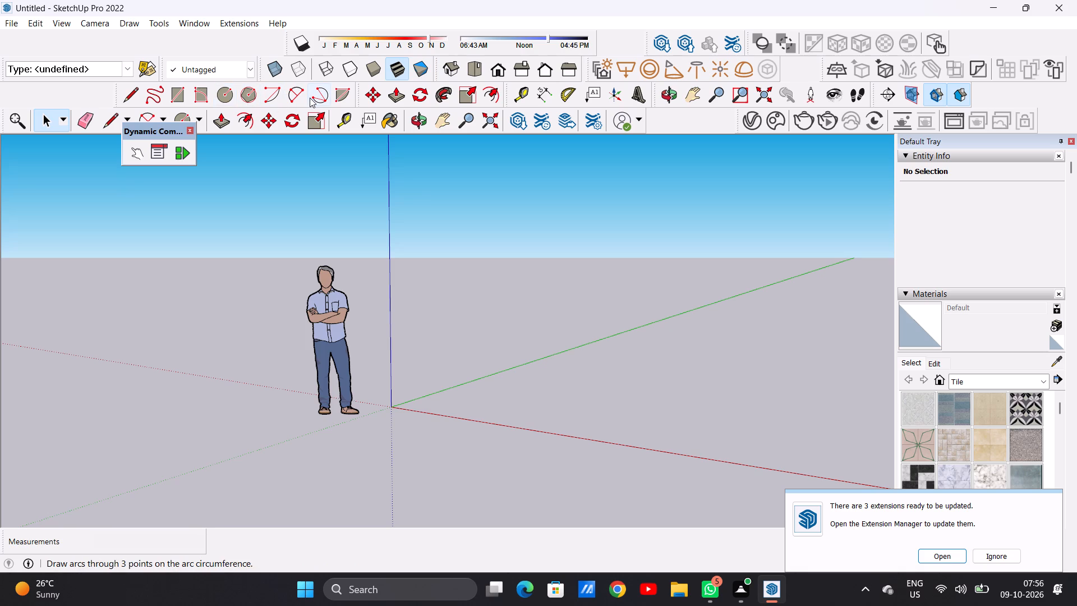
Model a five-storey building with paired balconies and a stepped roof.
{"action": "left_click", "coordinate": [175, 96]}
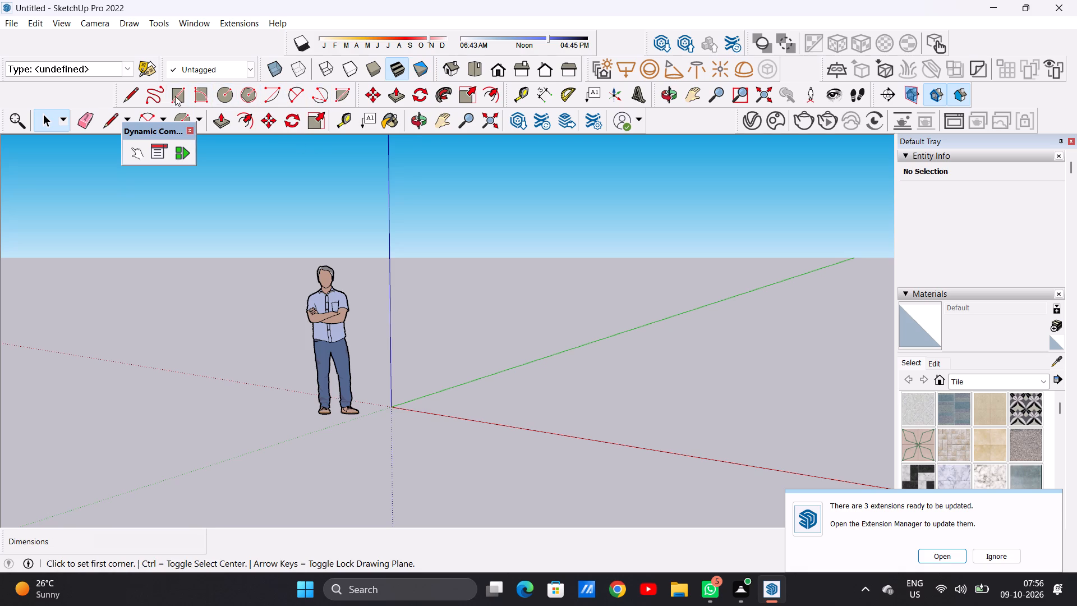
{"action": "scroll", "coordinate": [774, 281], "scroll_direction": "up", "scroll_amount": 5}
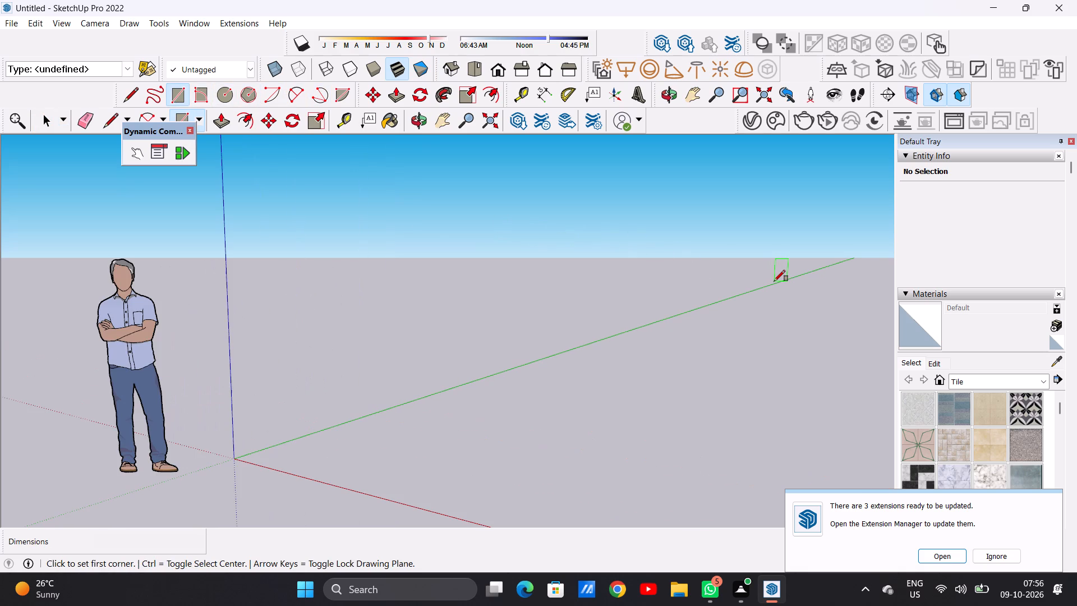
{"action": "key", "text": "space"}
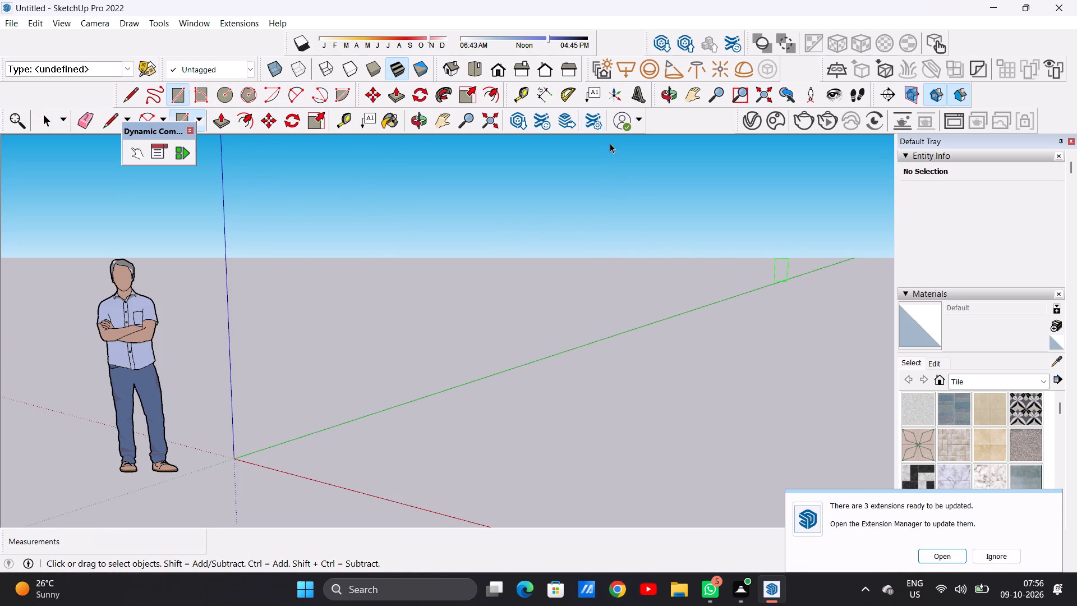
In top view, draw a ground-plane rectangle about 11' 9 1/2" by 6' 3 1/2" near the origin, between the red and green axes.
{"action": "left_click_drag", "start_coordinate": [476, 68], "coordinate": [468, 63]}
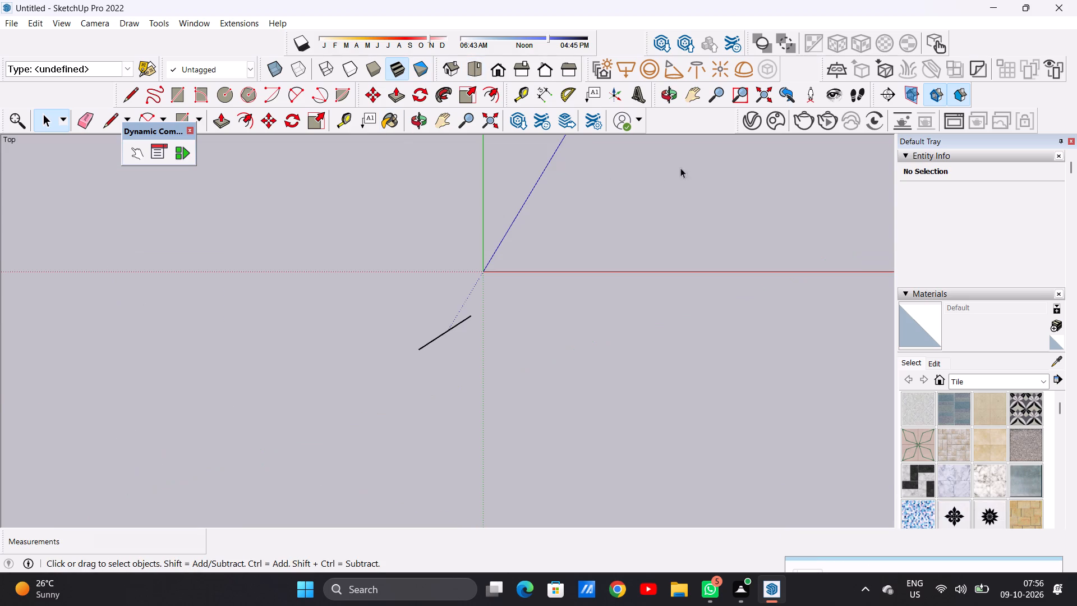
{"action": "scroll", "coordinate": [748, 171], "scroll_direction": "up", "scroll_amount": 9}
{"action": "scroll", "coordinate": [790, 203], "scroll_direction": "up", "scroll_amount": 4}
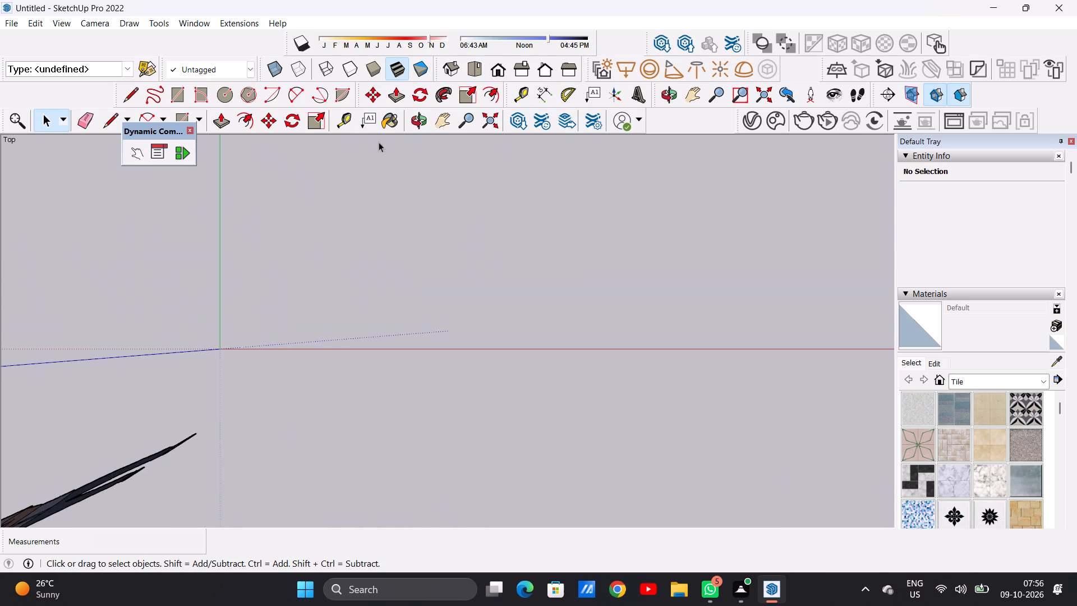
{"action": "left_click", "coordinate": [441, 115]}
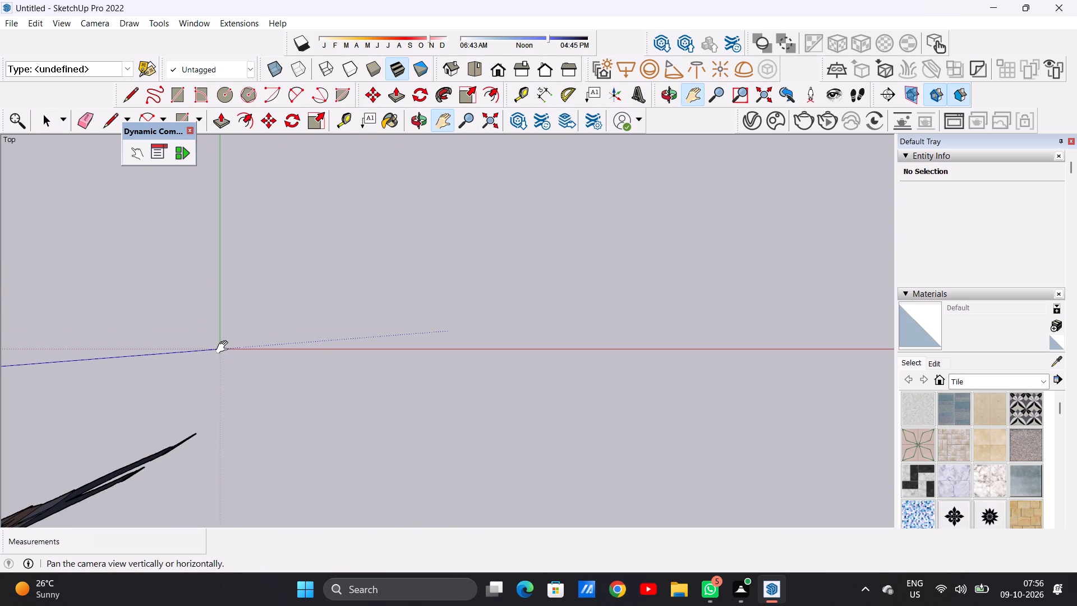
{"action": "left_click_drag", "start_coordinate": [223, 346], "coordinate": [27, 501]}
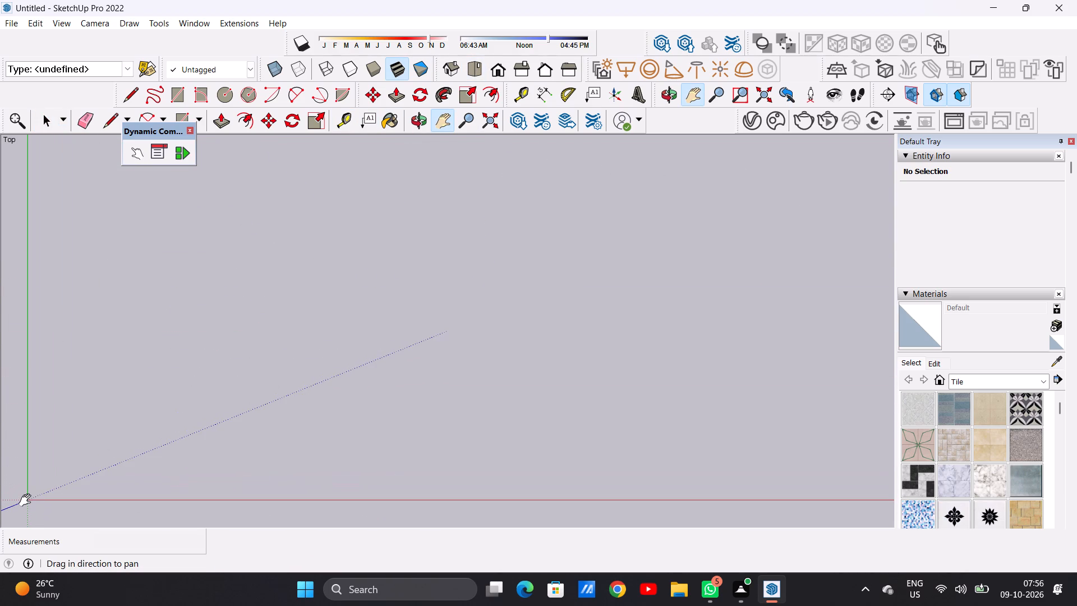
{"action": "key", "text": "space"}
{"action": "key", "text": "space"}
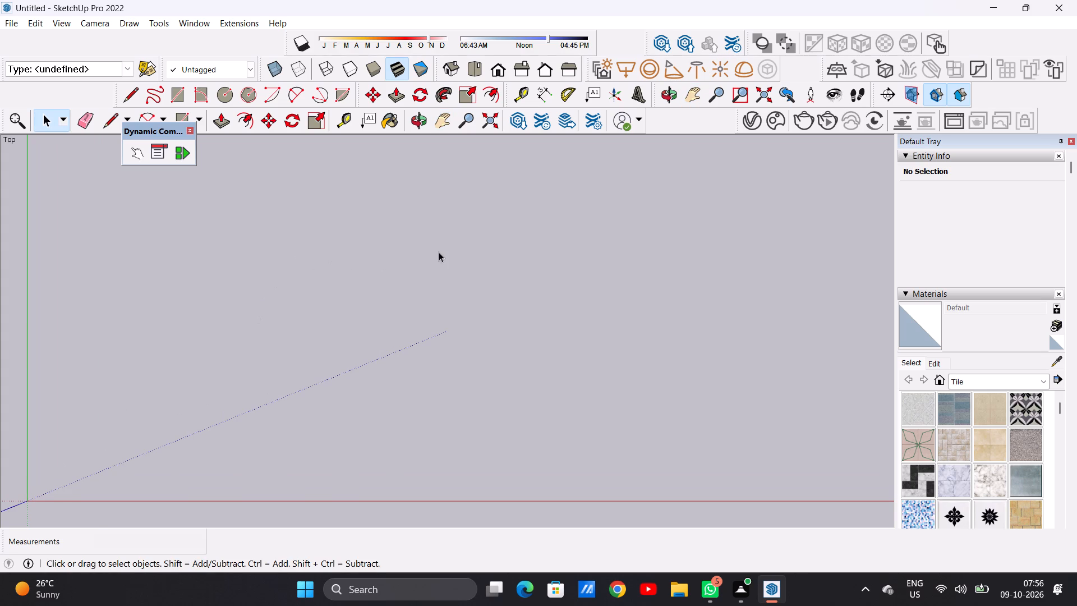
{"action": "scroll", "coordinate": [439, 252], "scroll_direction": "up", "scroll_amount": 1}
{"action": "scroll", "coordinate": [449, 254], "scroll_direction": "down", "scroll_amount": 1}
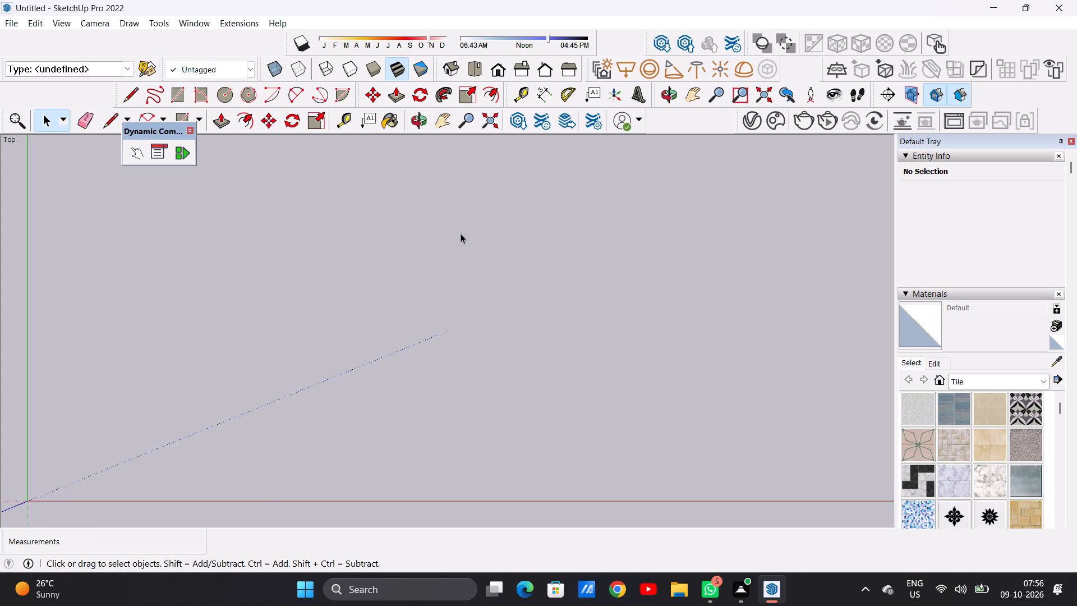
{"action": "left_click", "coordinate": [175, 84]}
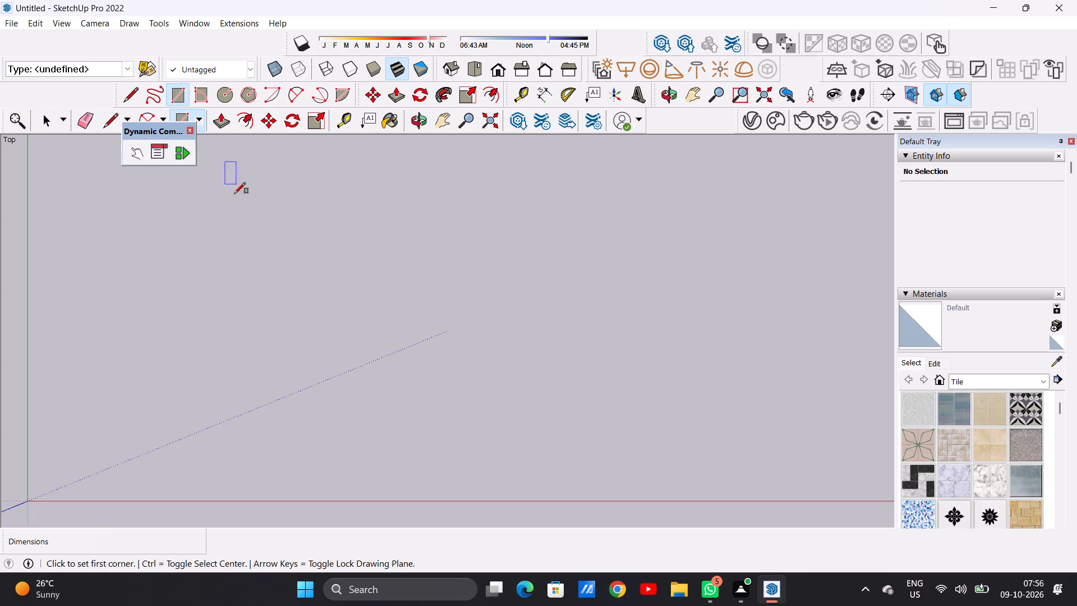
{"action": "left_click", "coordinate": [215, 146]}
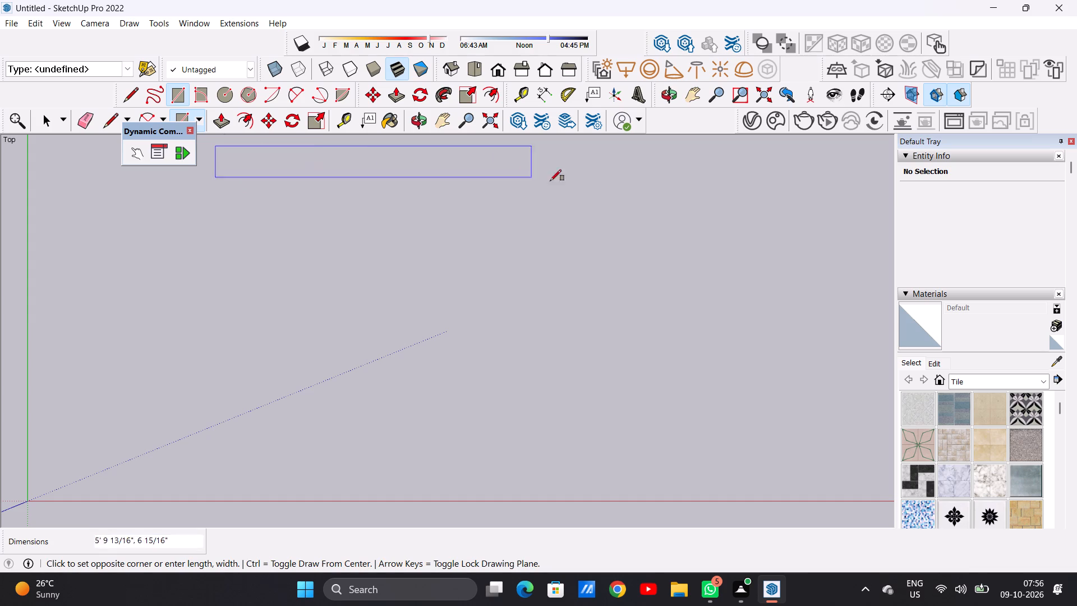
{"action": "left_click", "coordinate": [858, 489]}
{"action": "key", "text": "space"}
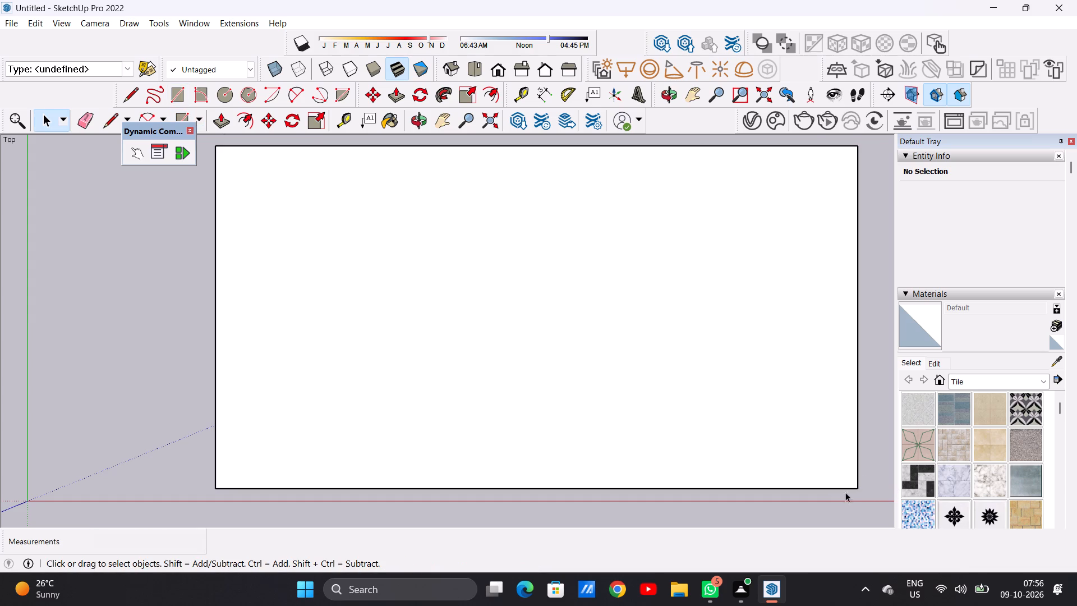
Move the whole rectangle about 15' 5" diagonally away from the origin, farther along the red and green axes.
{"action": "scroll", "coordinate": [342, 367], "scroll_direction": "down", "scroll_amount": 19}
{"action": "scroll", "coordinate": [516, 221], "scroll_direction": "up", "scroll_amount": 3}
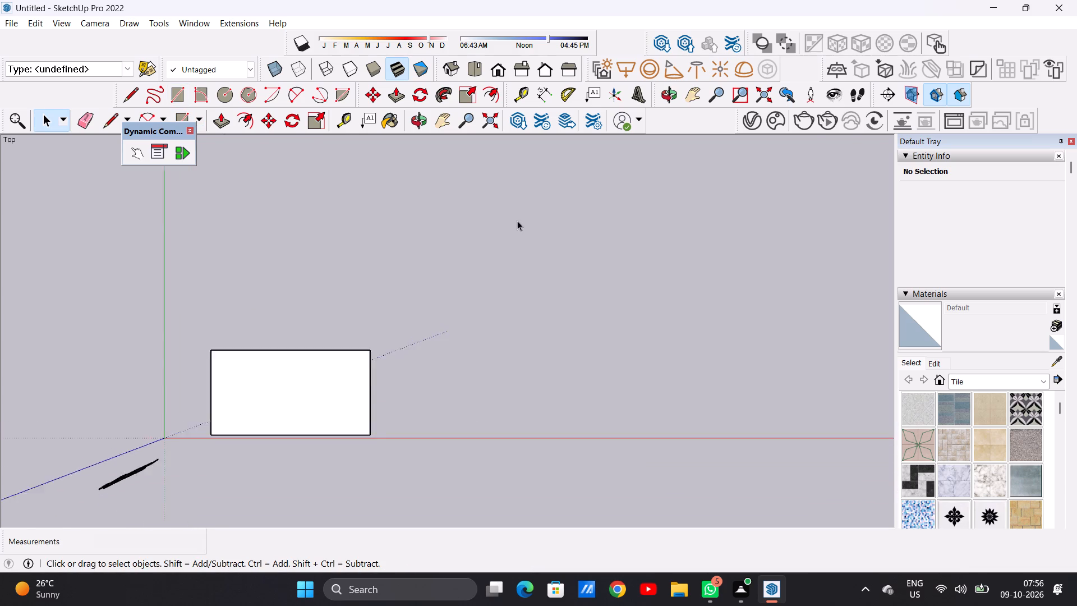
{"action": "scroll", "coordinate": [517, 221], "scroll_direction": "up", "scroll_amount": 1}
{"action": "scroll", "coordinate": [517, 221], "scroll_direction": "down", "scroll_amount": 1}
{"action": "scroll", "coordinate": [517, 221], "scroll_direction": "up", "scroll_amount": 2}
{"action": "triple_click", "coordinate": [301, 451]}
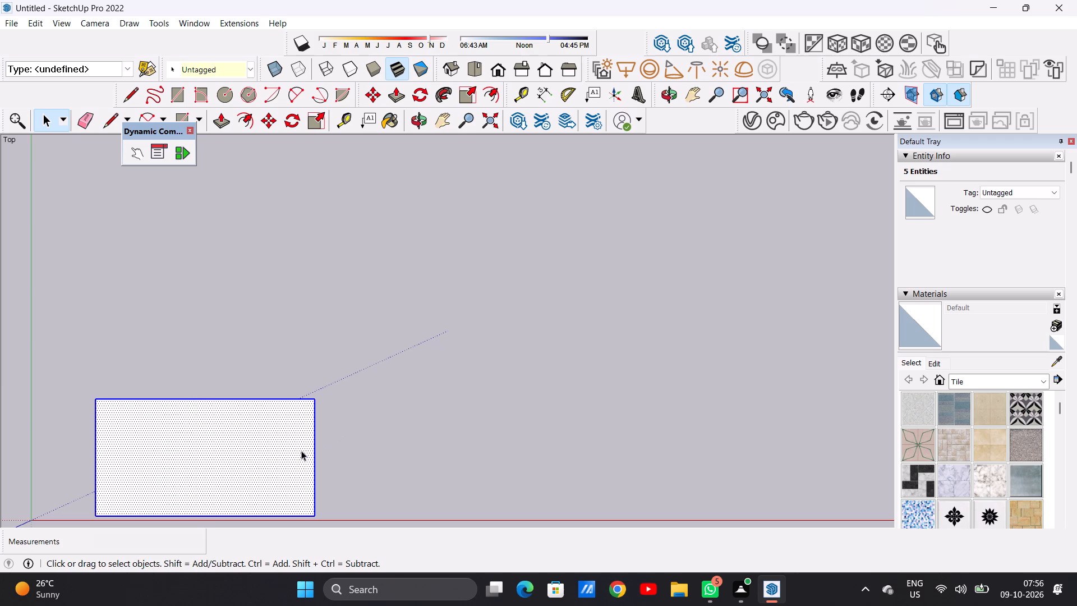
{"action": "key", "text": "m"}
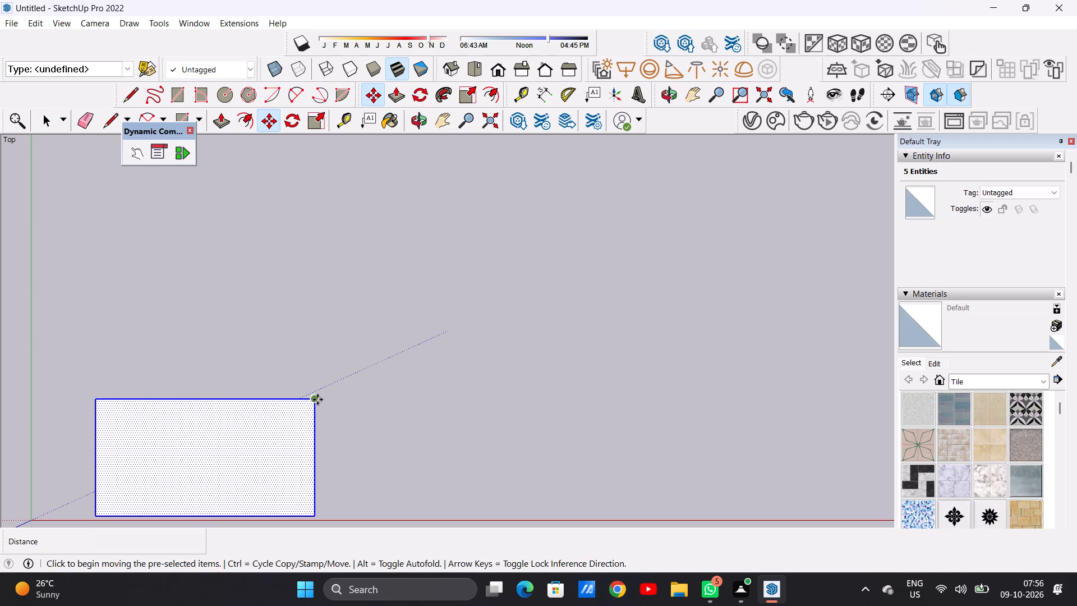
{"action": "left_click", "coordinate": [314, 400]}
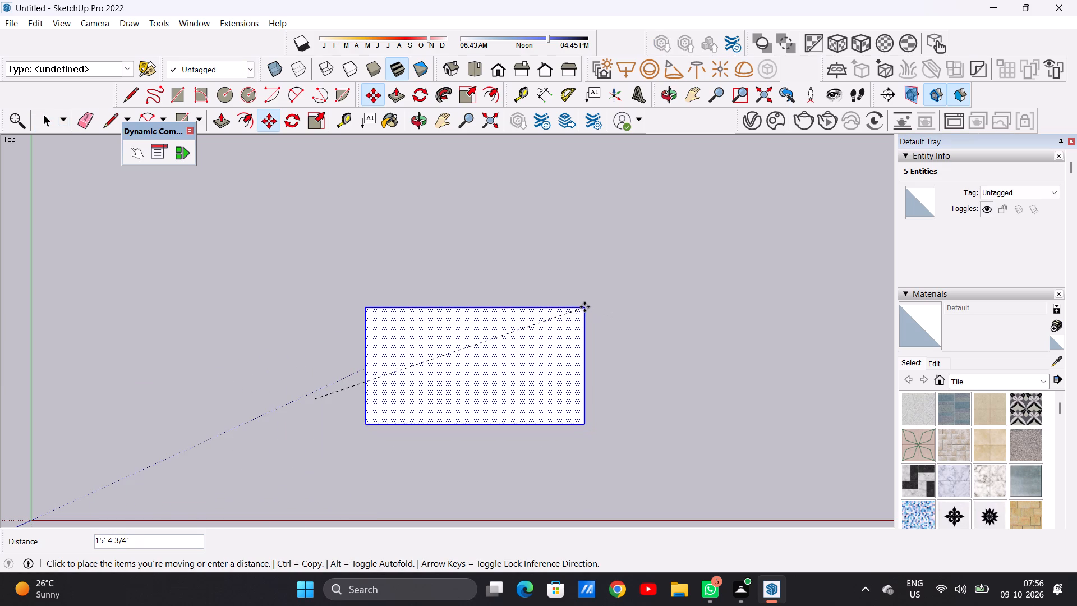
{"action": "left_click", "coordinate": [587, 307]}
{"action": "key", "text": "space"}
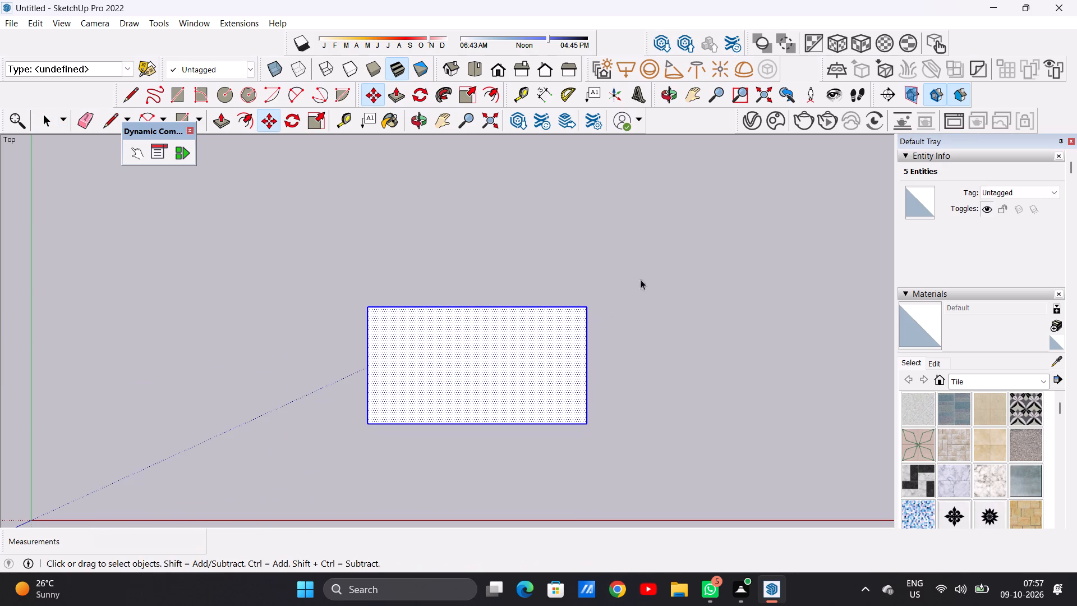
{"action": "left_click_drag", "start_coordinate": [684, 334], "coordinate": [683, 339]}
Extend the rectangle with an adjoining one about 11' 10" by 3' 5" along its upper edge, and erase the shared edge.
{"action": "scroll", "coordinate": [545, 343], "scroll_direction": "up", "scroll_amount": 3}
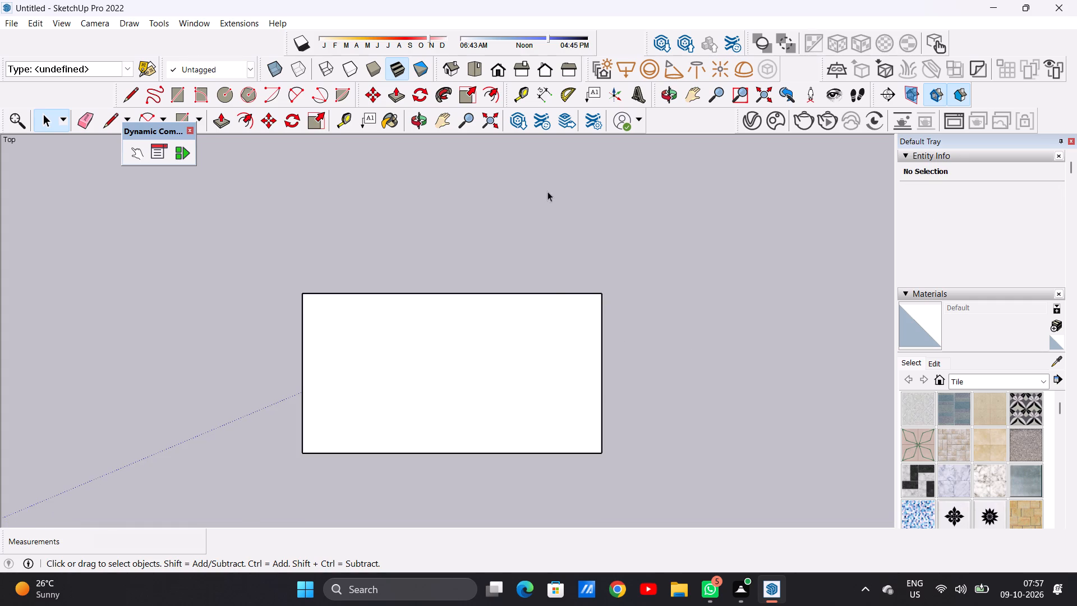
{"action": "scroll", "coordinate": [545, 182], "scroll_direction": "up", "scroll_amount": 2}
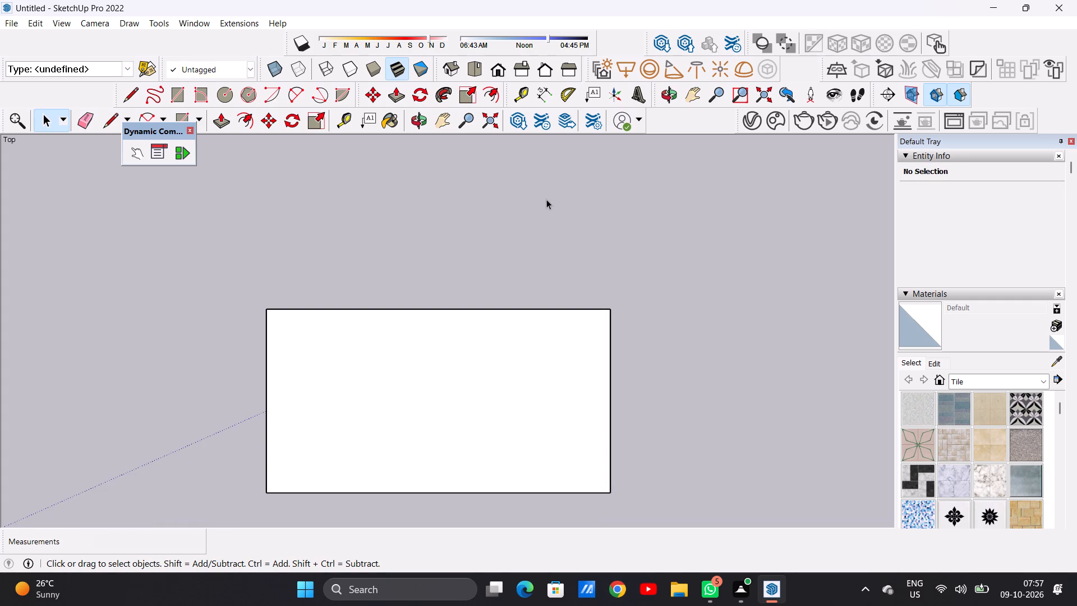
{"action": "key", "text": "r"}
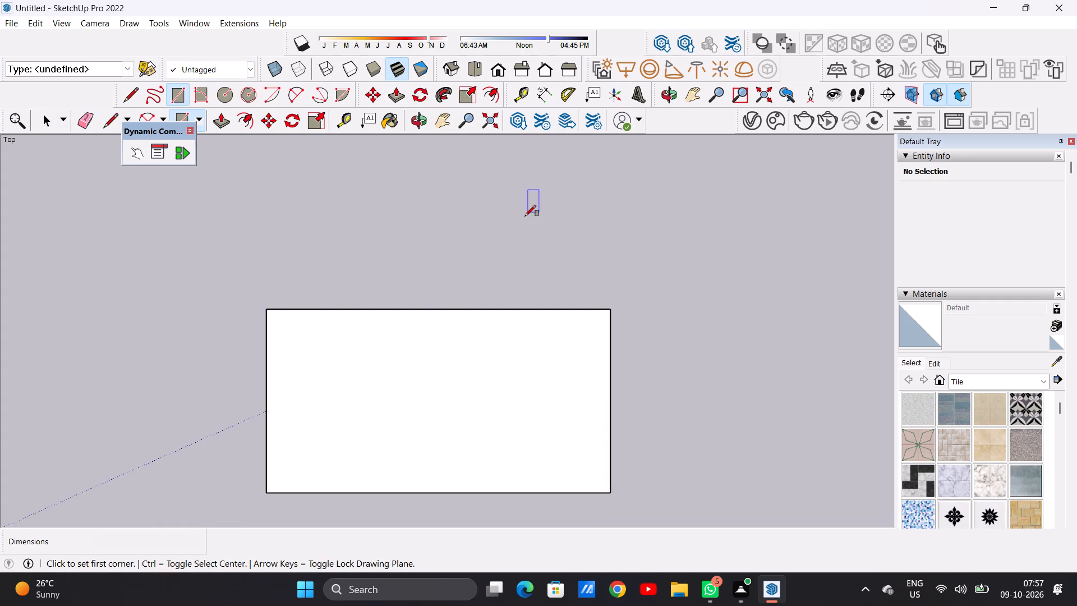
{"action": "left_click", "coordinate": [269, 310]}
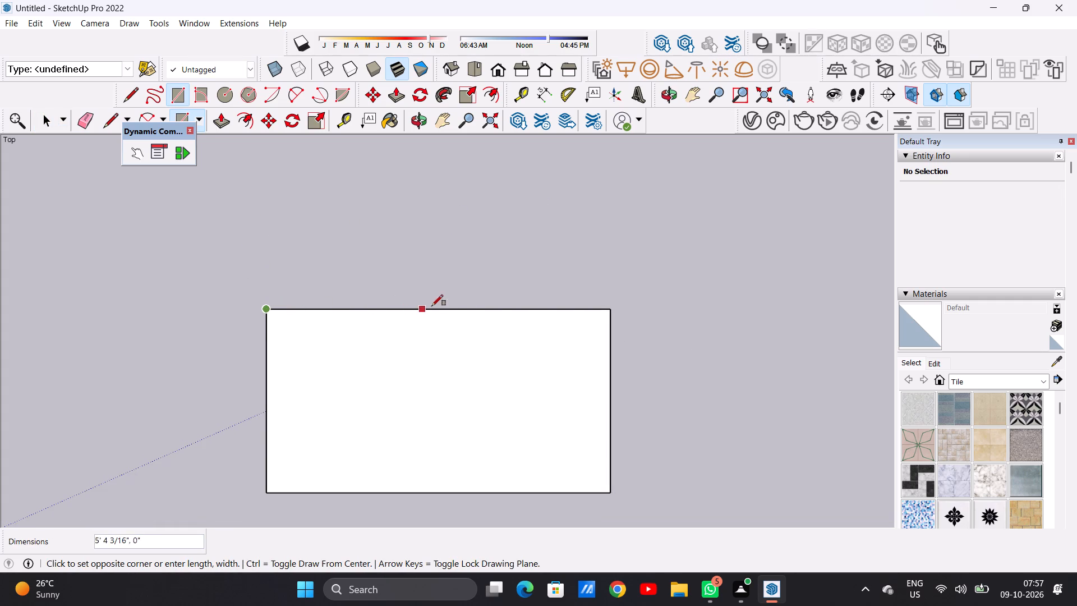
{"action": "left_click", "coordinate": [606, 306]}
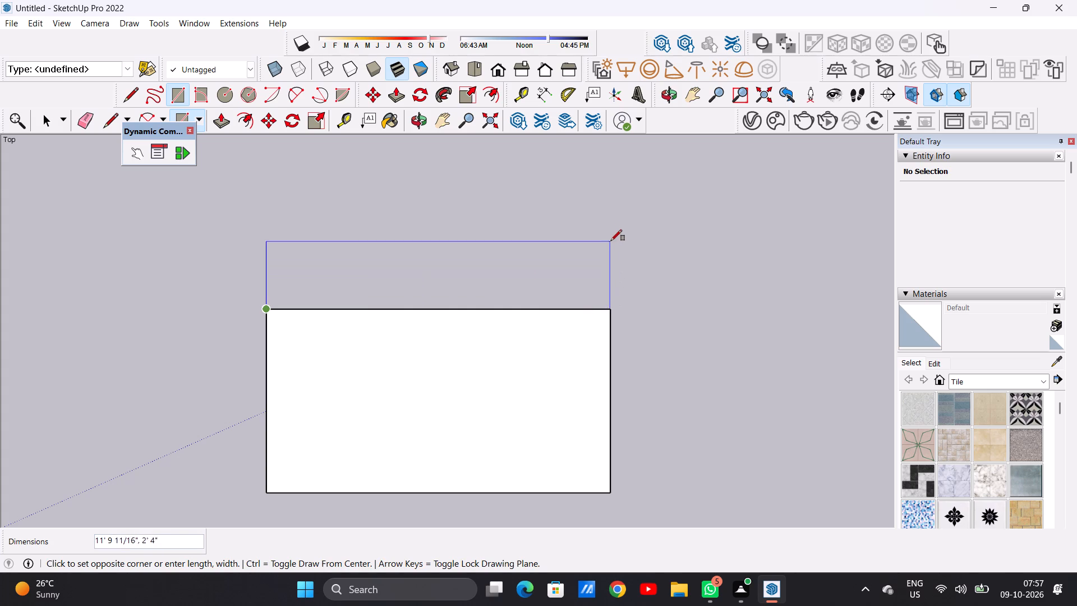
{"action": "left_click", "coordinate": [608, 309]}
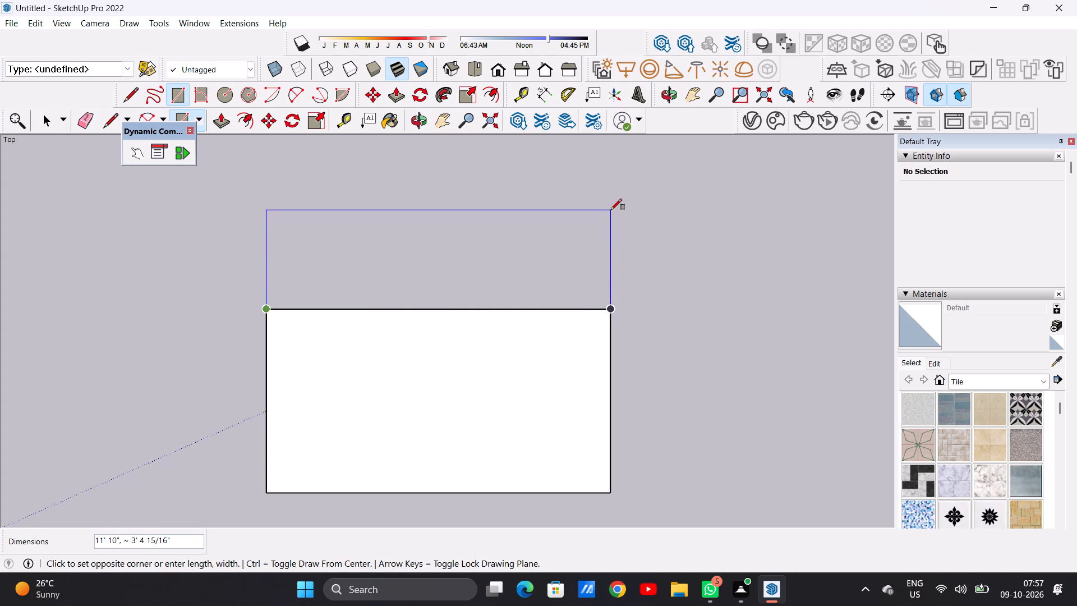
{"action": "left_click", "coordinate": [611, 210]}
{"action": "key", "text": "space"}
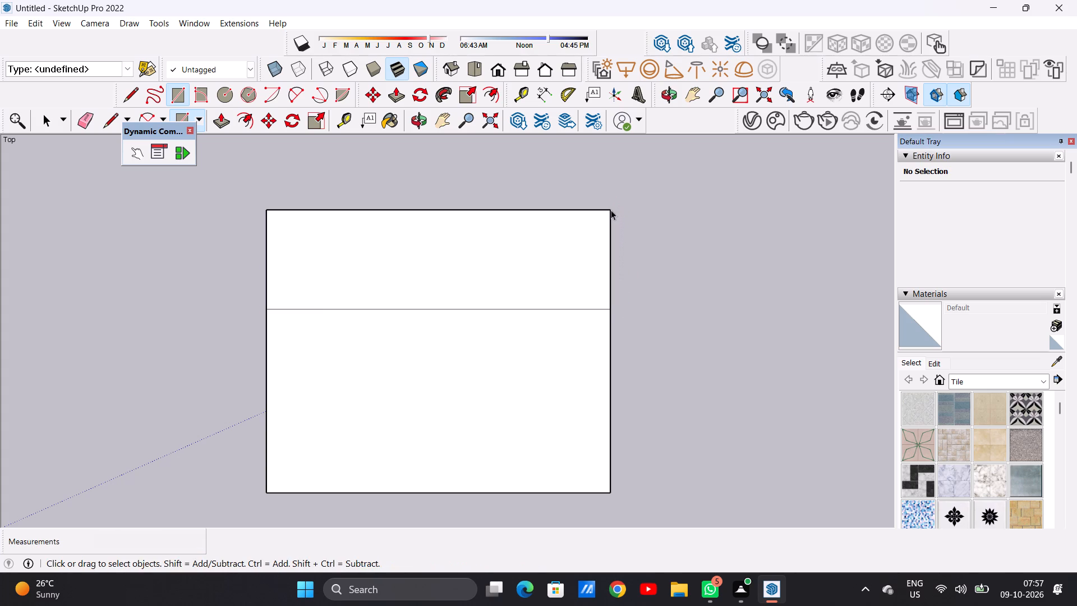
{"action": "type", "text": "E"}
{"action": "left_click_drag", "start_coordinate": [522, 297], "coordinate": [526, 320]}
{"action": "key", "text": "space"}
Extend the rectangle with an adjoining one about 9' 8 11/16" by 6' 2 7/16" along its right edge, and erase the shared edge.
{"action": "type", "text": "R"}
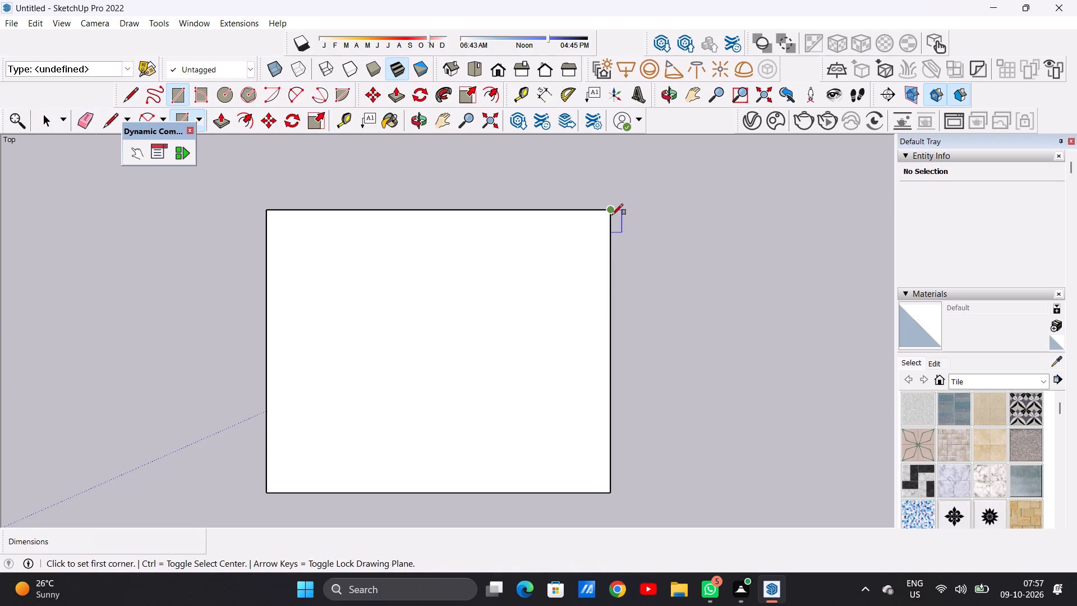
{"action": "key", "text": "space"}
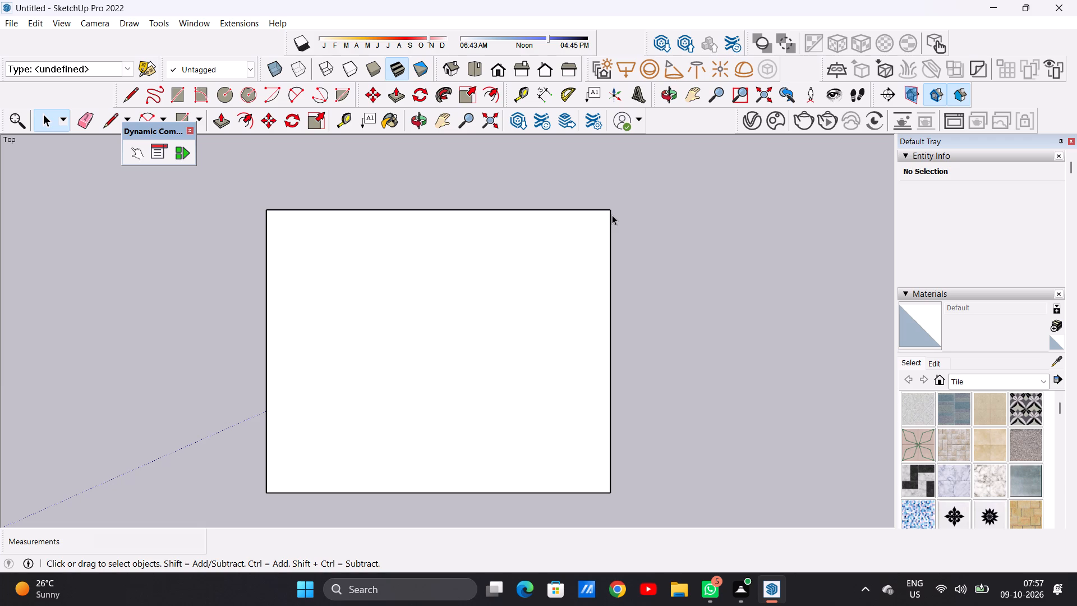
{"action": "key", "text": "r"}
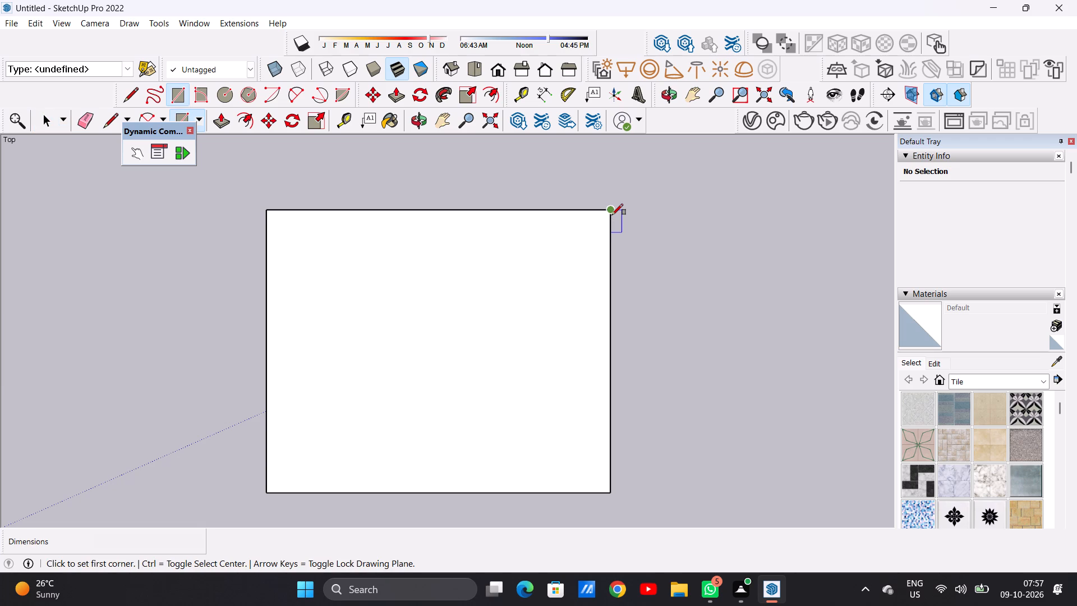
{"action": "left_click", "coordinate": [613, 208]}
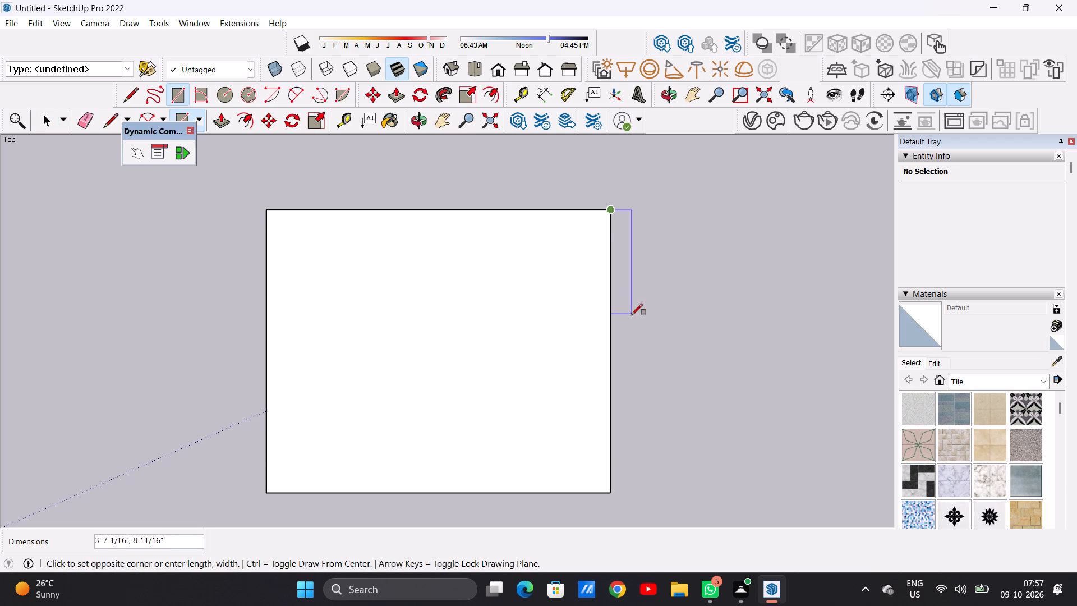
{"action": "left_click", "coordinate": [610, 489]}
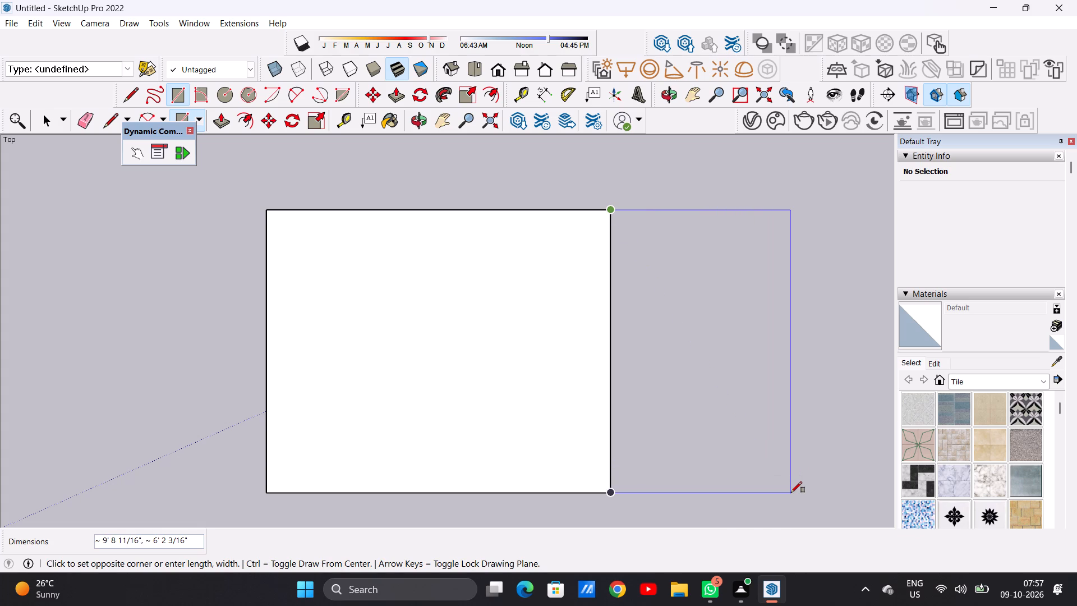
{"action": "left_click", "coordinate": [791, 493]}
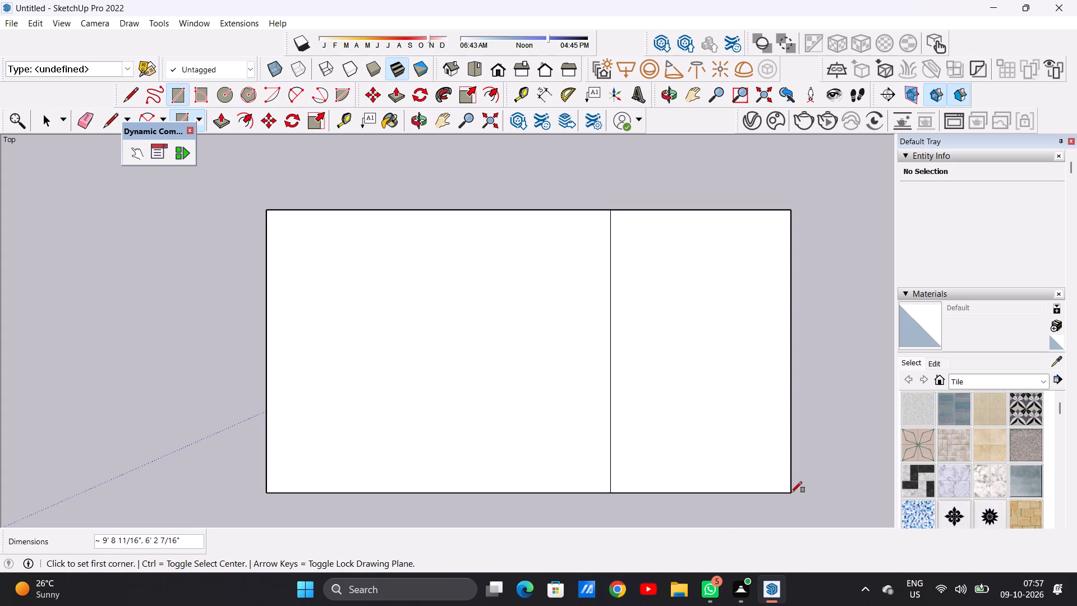
{"action": "key", "text": "space"}
{"action": "type", "text": "E"}
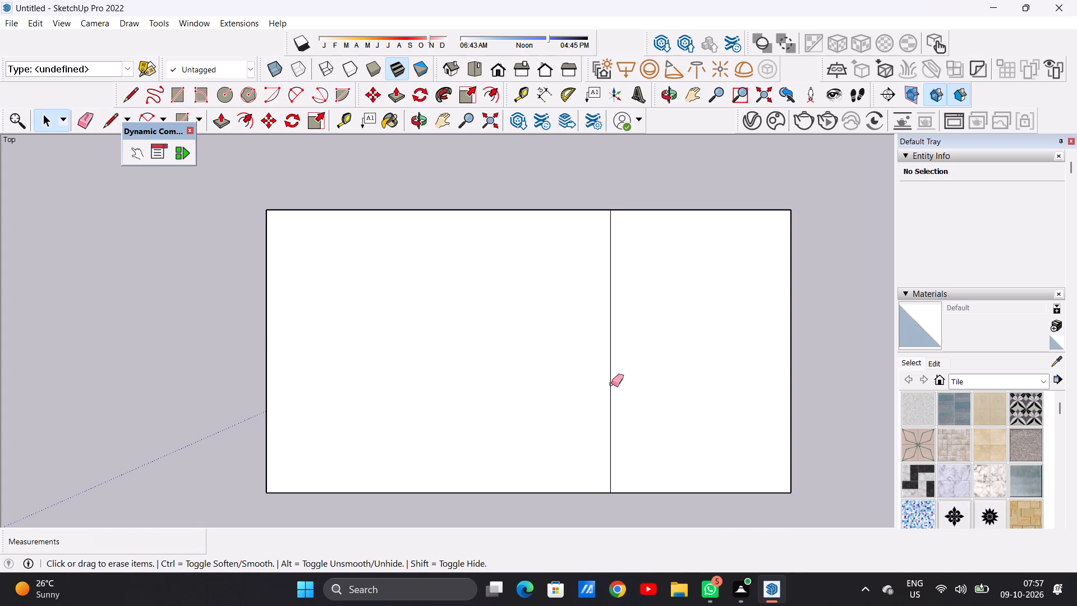
{"action": "left_click_drag", "start_coordinate": [628, 368], "coordinate": [565, 368]}
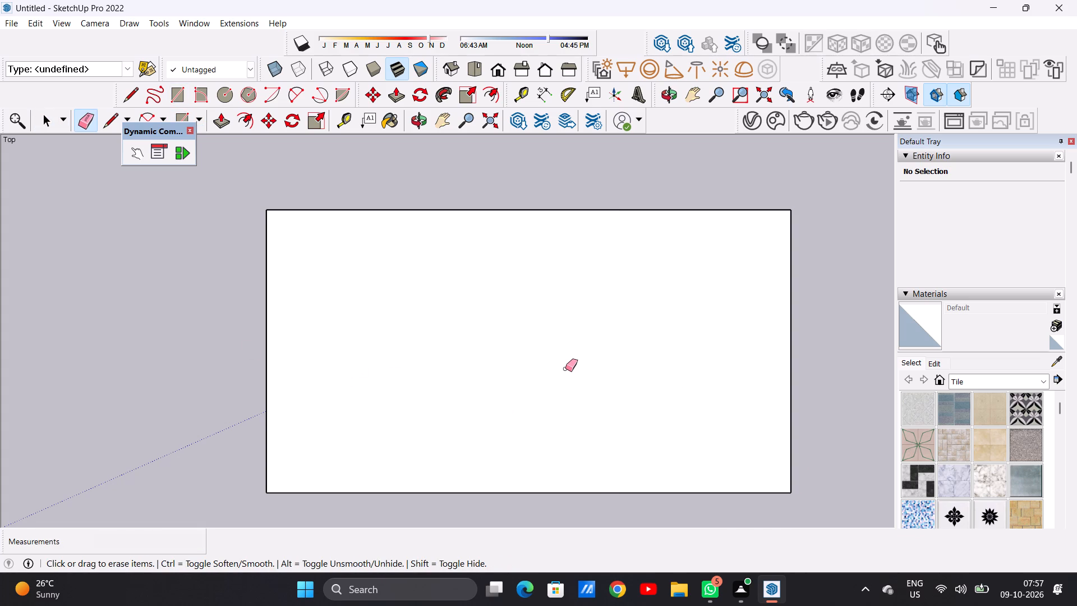
{"action": "key", "text": "space"}
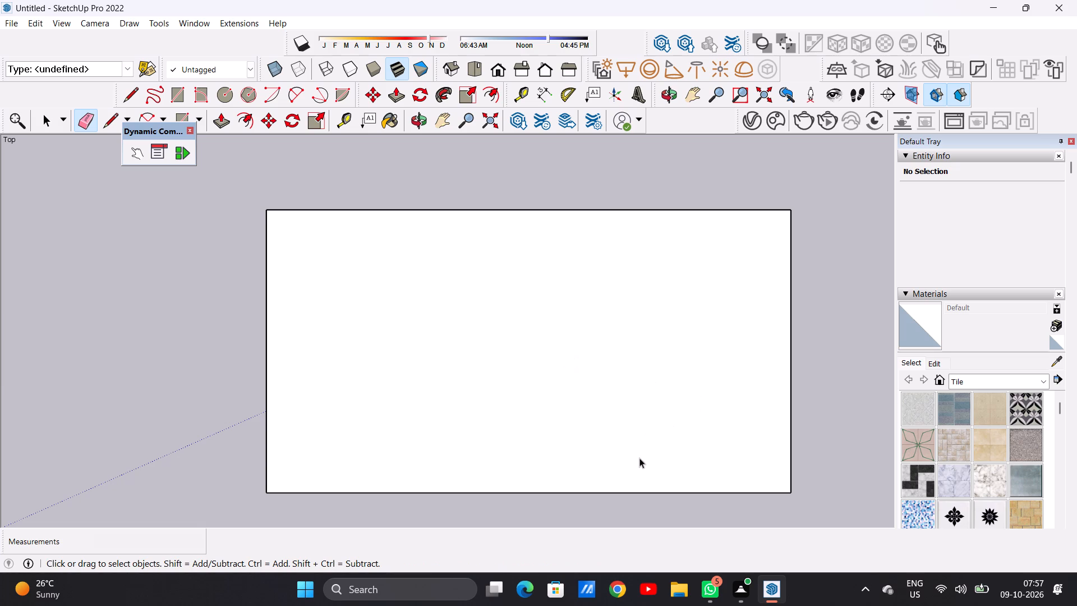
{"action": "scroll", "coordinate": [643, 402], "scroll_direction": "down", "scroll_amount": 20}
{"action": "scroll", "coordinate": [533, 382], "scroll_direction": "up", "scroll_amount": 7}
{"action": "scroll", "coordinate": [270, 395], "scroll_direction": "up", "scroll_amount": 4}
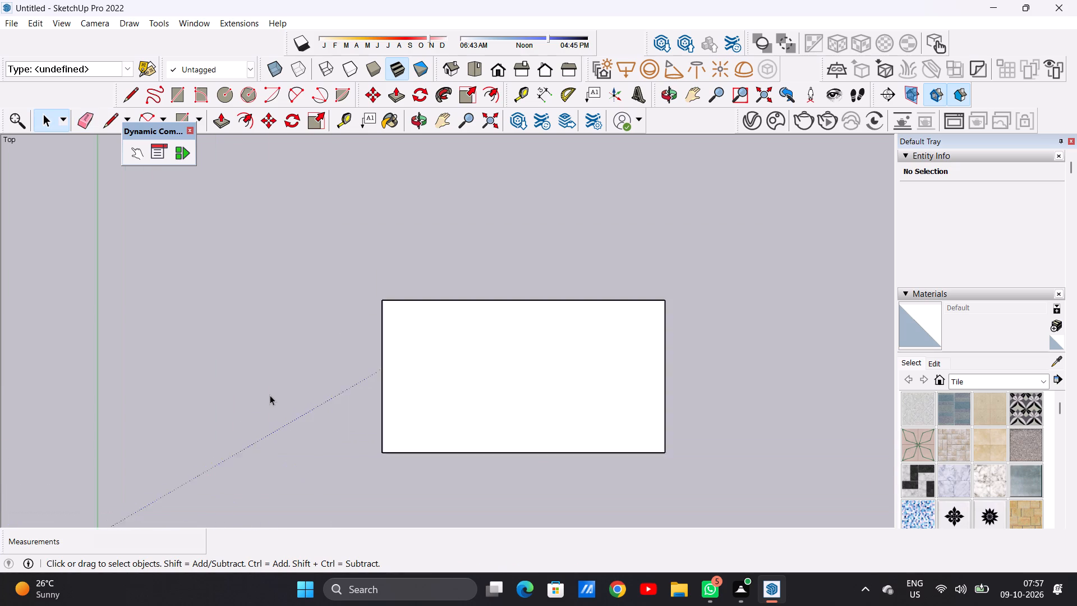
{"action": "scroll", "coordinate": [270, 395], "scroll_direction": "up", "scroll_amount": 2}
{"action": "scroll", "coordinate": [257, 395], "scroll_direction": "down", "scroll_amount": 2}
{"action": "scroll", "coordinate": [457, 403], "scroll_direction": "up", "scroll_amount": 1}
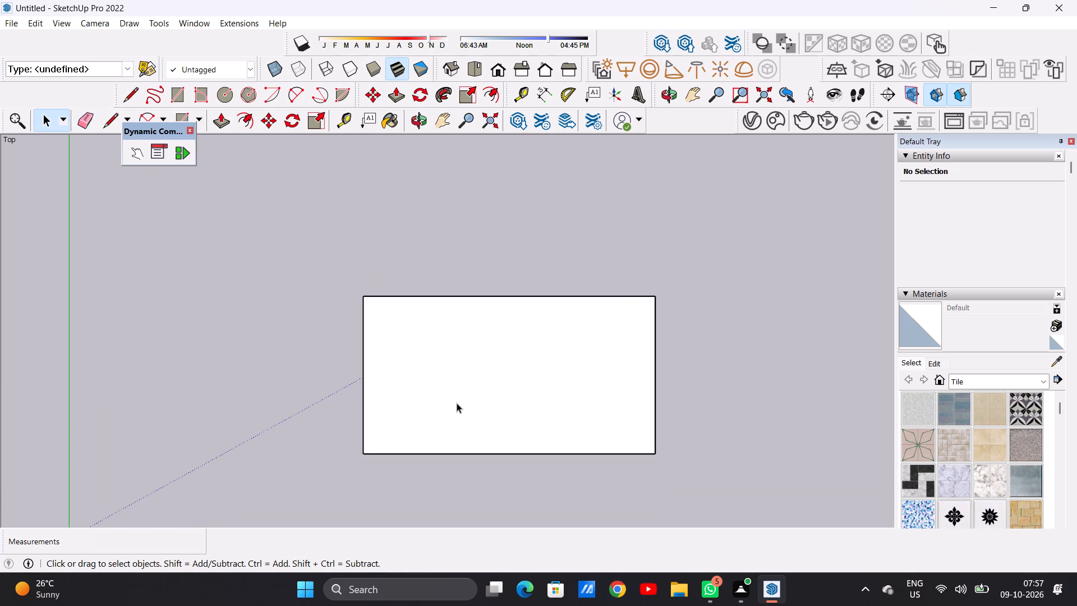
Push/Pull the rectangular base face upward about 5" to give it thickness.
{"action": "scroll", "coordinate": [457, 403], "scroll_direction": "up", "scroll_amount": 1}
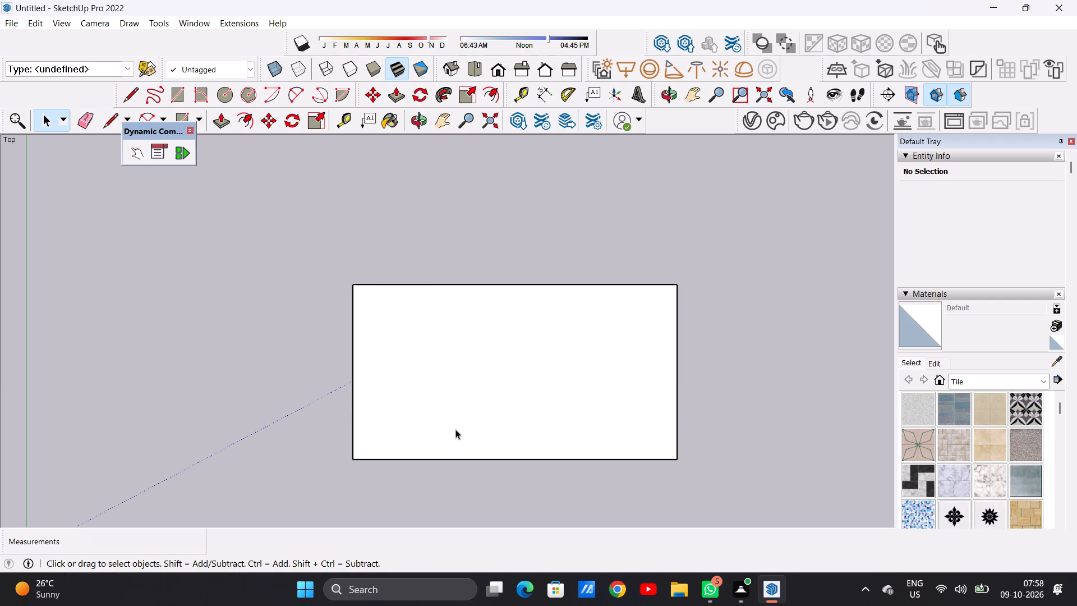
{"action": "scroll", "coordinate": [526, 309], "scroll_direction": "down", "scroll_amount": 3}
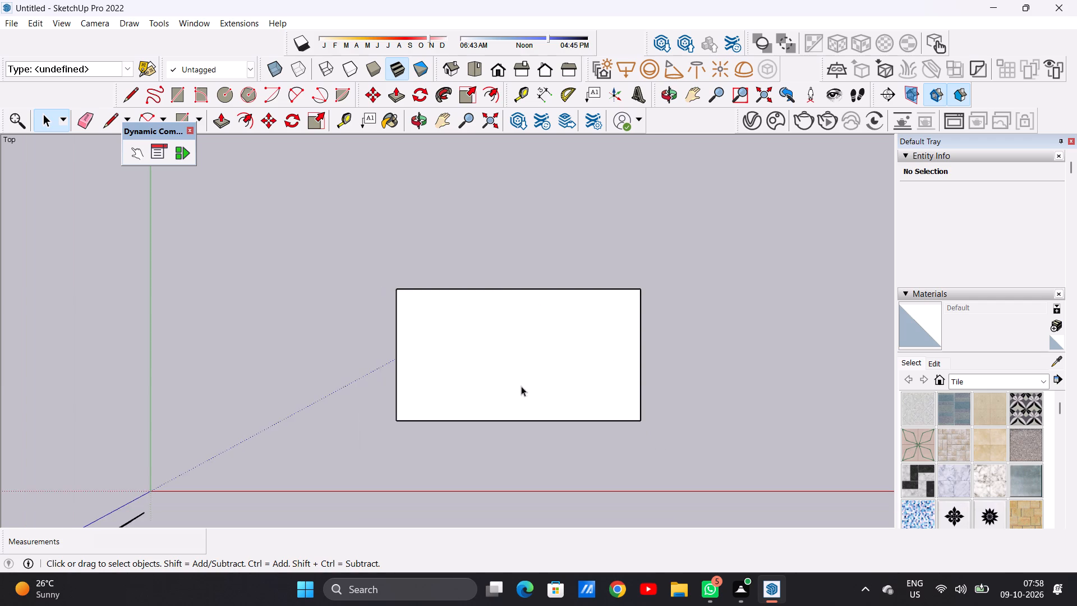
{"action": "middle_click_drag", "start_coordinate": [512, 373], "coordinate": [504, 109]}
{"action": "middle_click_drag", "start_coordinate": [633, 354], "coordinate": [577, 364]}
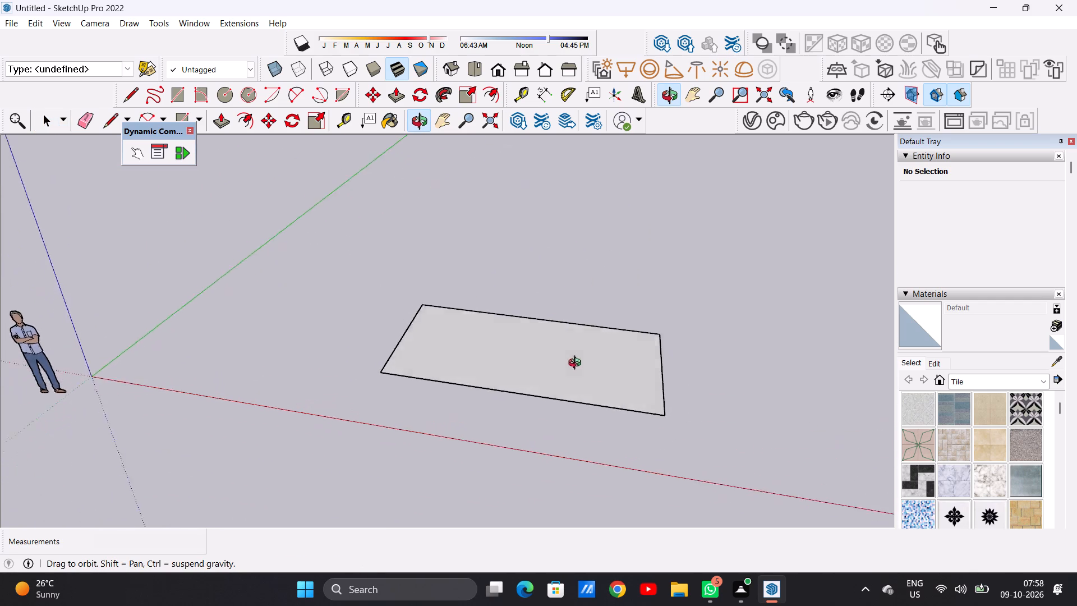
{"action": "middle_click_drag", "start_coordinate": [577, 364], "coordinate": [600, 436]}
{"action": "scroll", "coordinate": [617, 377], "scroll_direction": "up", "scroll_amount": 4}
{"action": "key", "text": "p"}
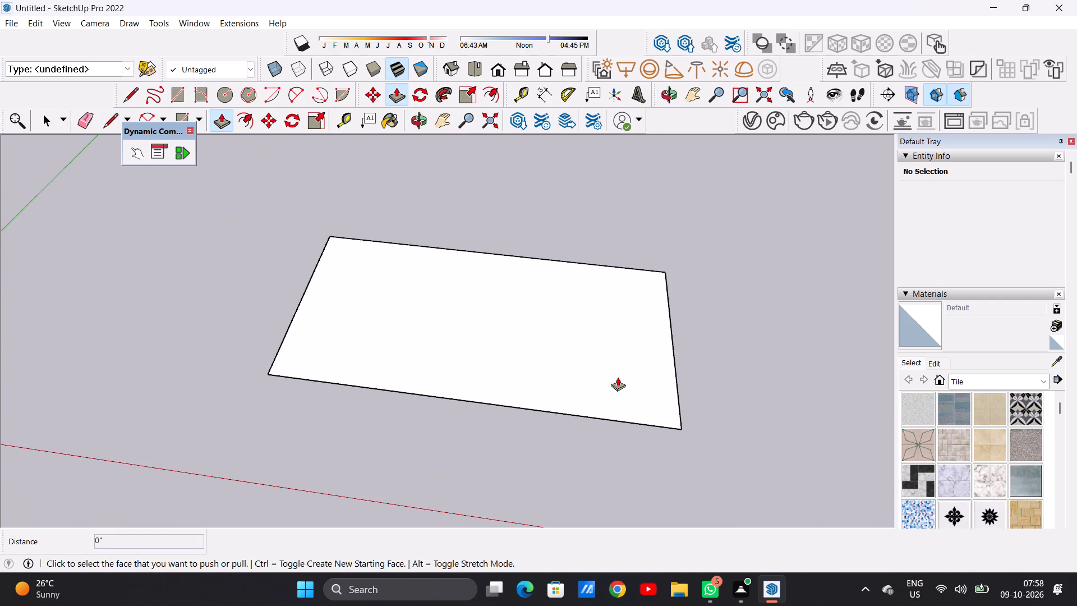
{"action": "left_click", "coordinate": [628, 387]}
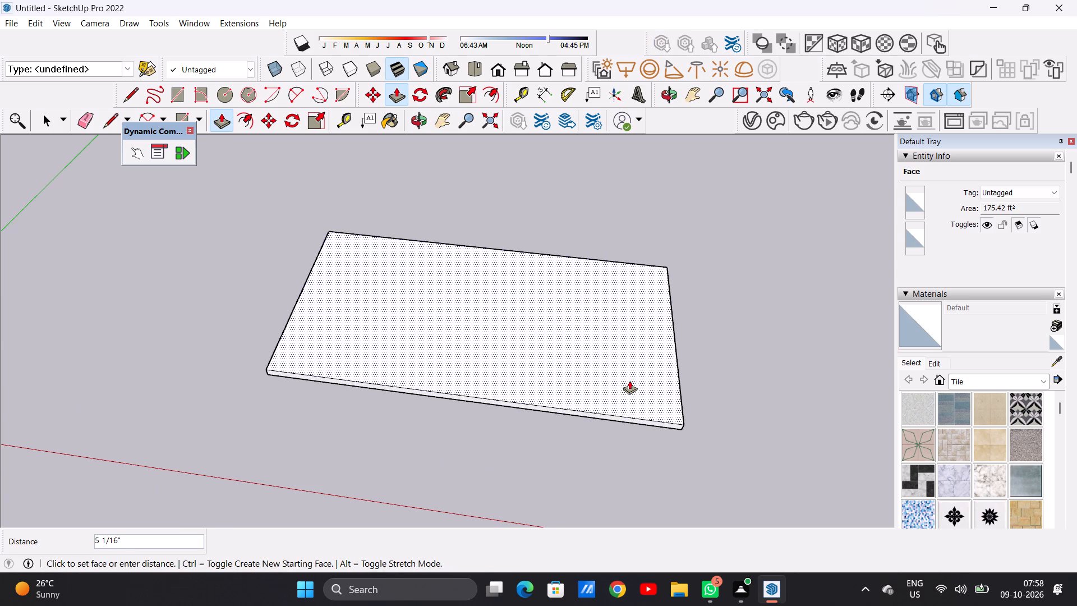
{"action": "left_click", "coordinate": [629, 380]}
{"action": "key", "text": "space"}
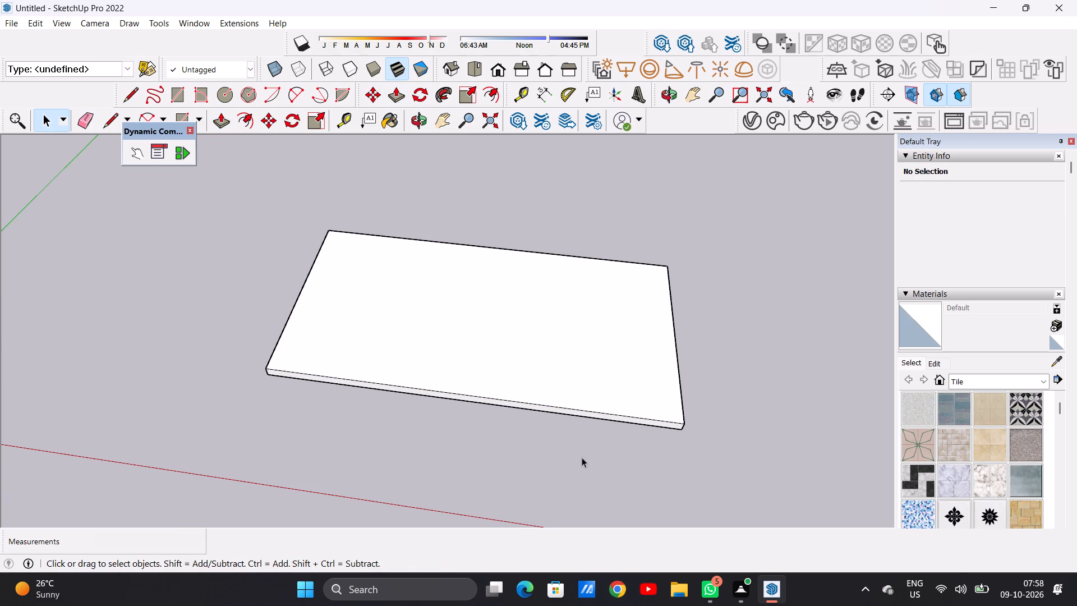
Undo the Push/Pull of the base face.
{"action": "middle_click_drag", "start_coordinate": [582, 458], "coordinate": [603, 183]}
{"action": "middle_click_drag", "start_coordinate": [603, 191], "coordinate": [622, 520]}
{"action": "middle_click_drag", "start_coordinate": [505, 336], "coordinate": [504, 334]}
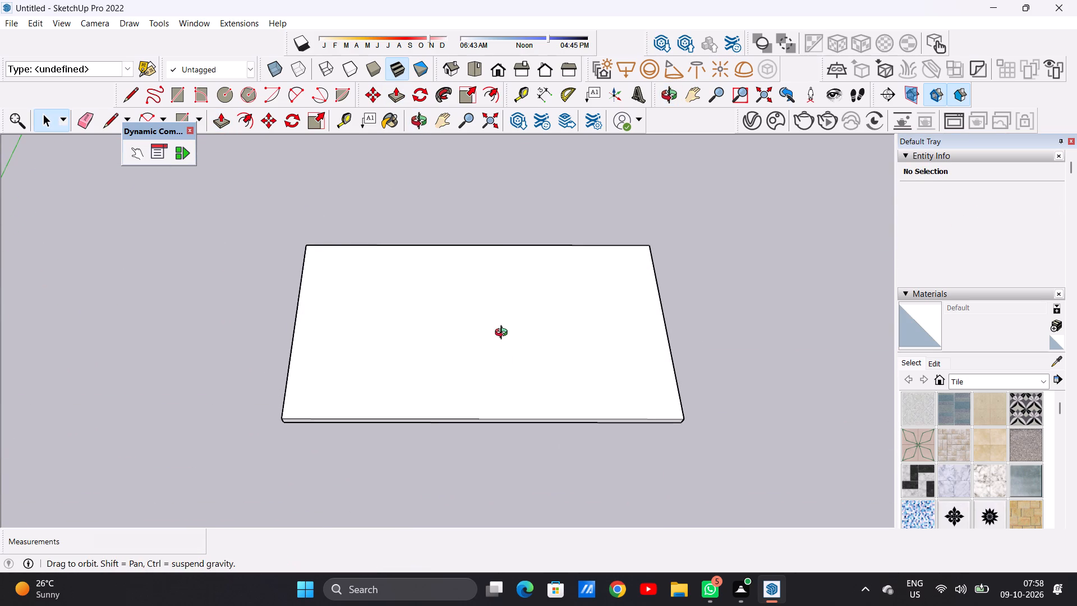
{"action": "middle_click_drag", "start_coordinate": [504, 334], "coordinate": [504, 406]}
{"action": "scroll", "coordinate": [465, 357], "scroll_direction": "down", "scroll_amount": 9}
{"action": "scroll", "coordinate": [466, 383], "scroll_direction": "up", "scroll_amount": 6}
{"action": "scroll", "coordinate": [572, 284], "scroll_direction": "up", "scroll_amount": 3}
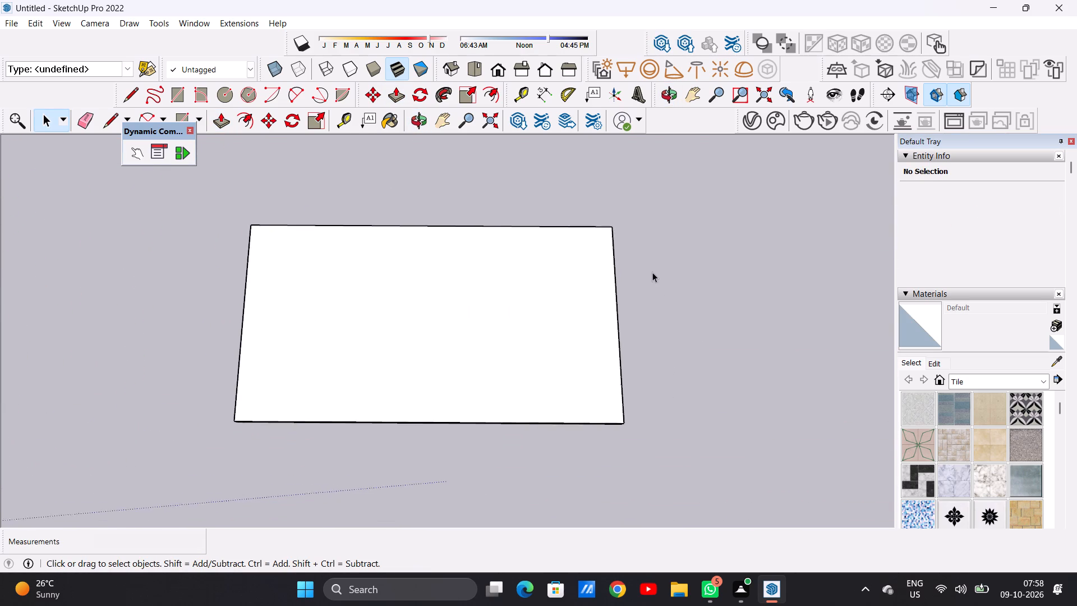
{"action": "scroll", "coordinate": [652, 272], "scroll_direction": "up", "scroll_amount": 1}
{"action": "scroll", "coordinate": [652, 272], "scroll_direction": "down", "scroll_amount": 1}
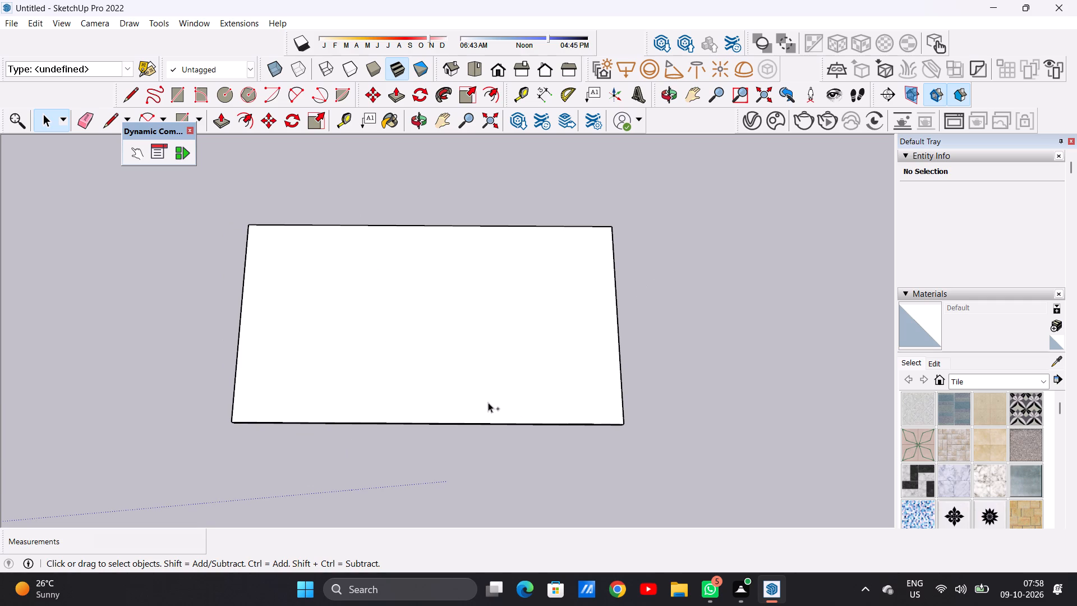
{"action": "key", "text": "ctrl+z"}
Extend the base face with an adjoining rectangle about 9' 8 11/16" by 6' 2 7/8" along its right edge, and erase the shared edge.
{"action": "scroll", "coordinate": [445, 253], "scroll_direction": "down", "scroll_amount": 2}
{"action": "scroll", "coordinate": [461, 293], "scroll_direction": "up", "scroll_amount": 2}
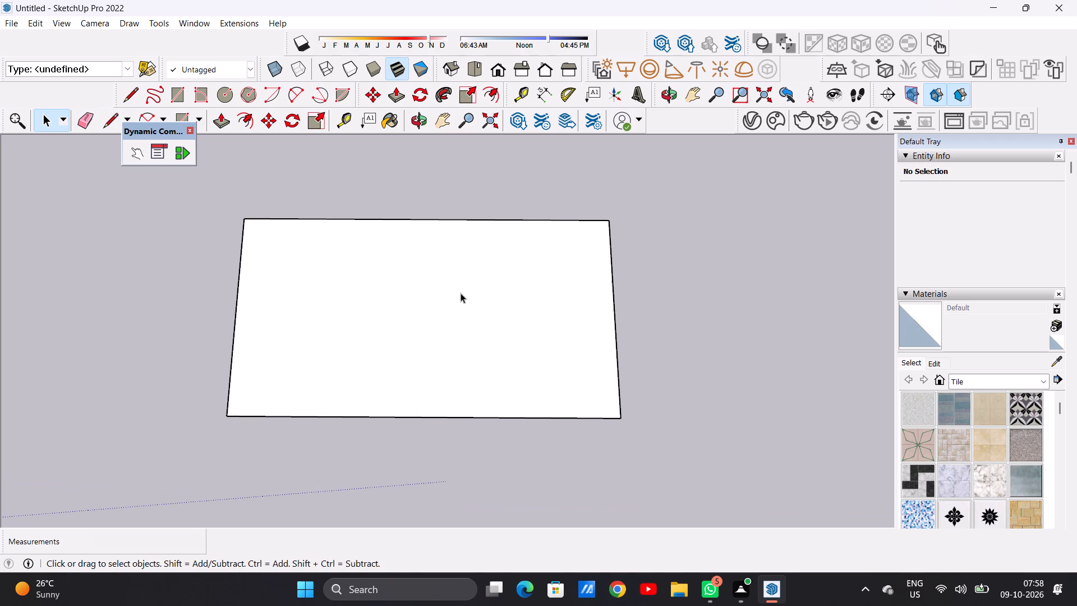
{"action": "key", "text": "r"}
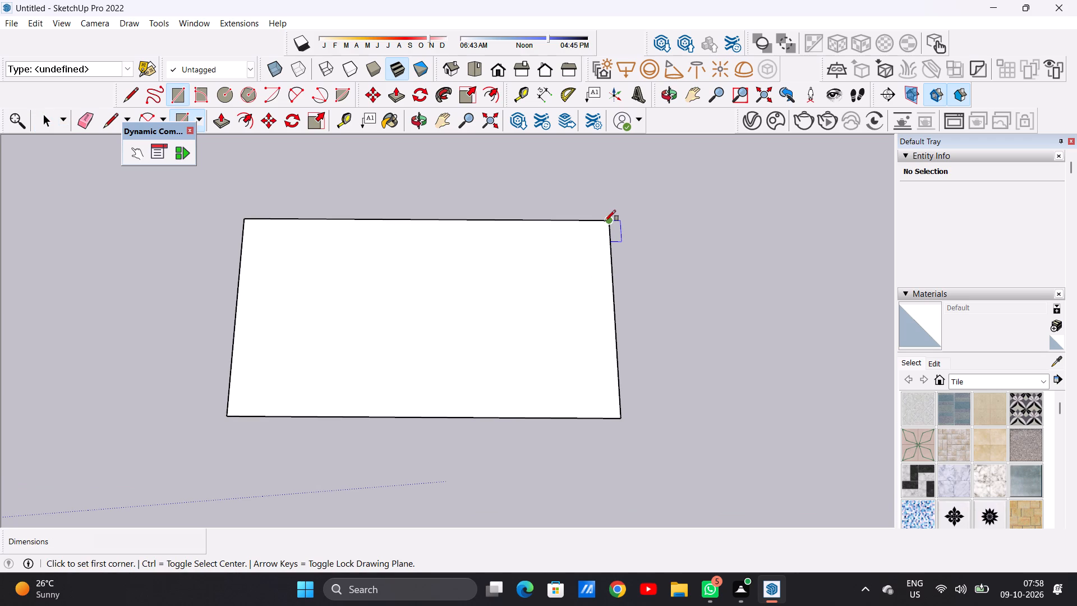
{"action": "left_click", "coordinate": [605, 221]}
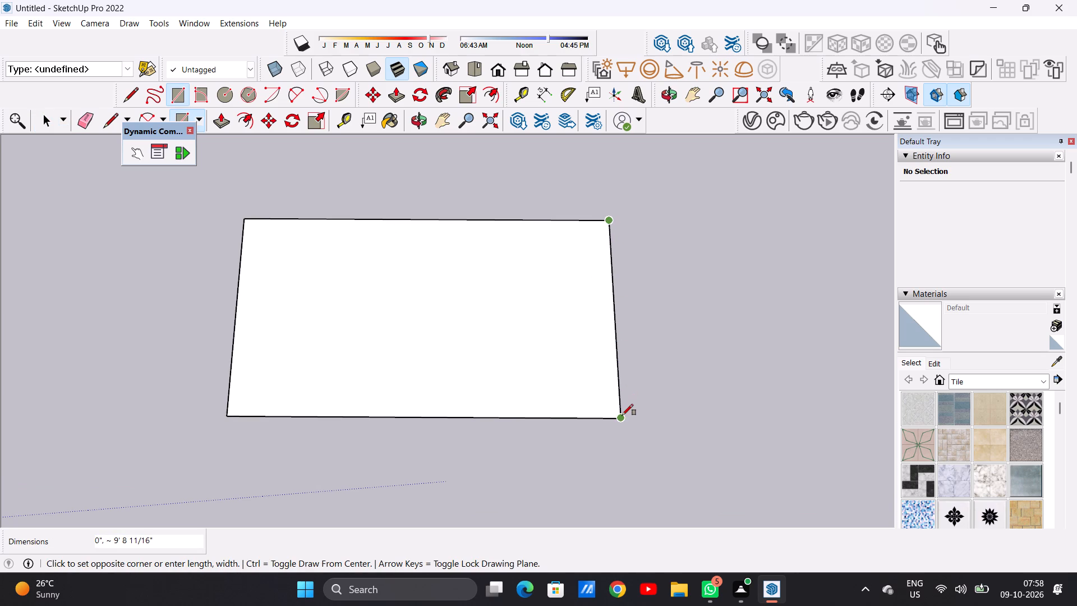
{"action": "left_click", "coordinate": [622, 415]}
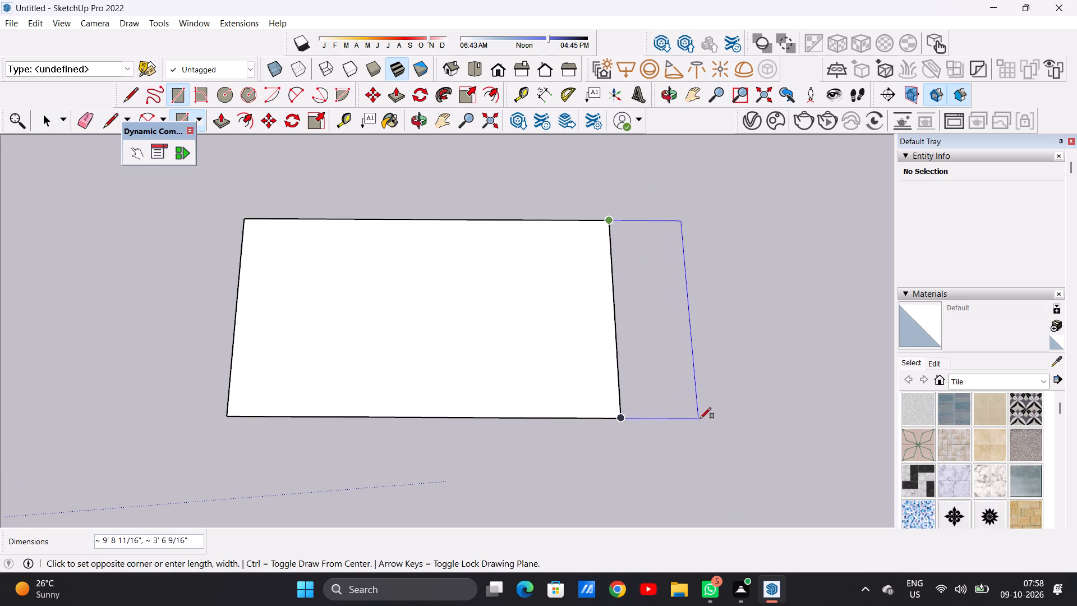
{"action": "left_click", "coordinate": [757, 419]}
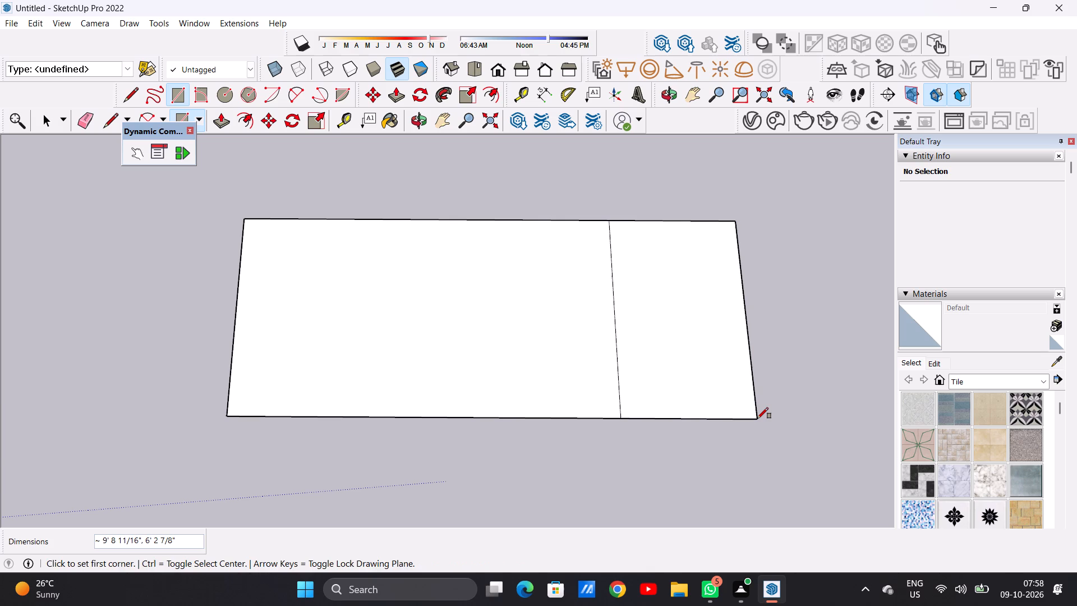
{"action": "key", "text": "space"}
{"action": "type", "text": "E"}
{"action": "left_click_drag", "start_coordinate": [631, 350], "coordinate": [611, 350]}
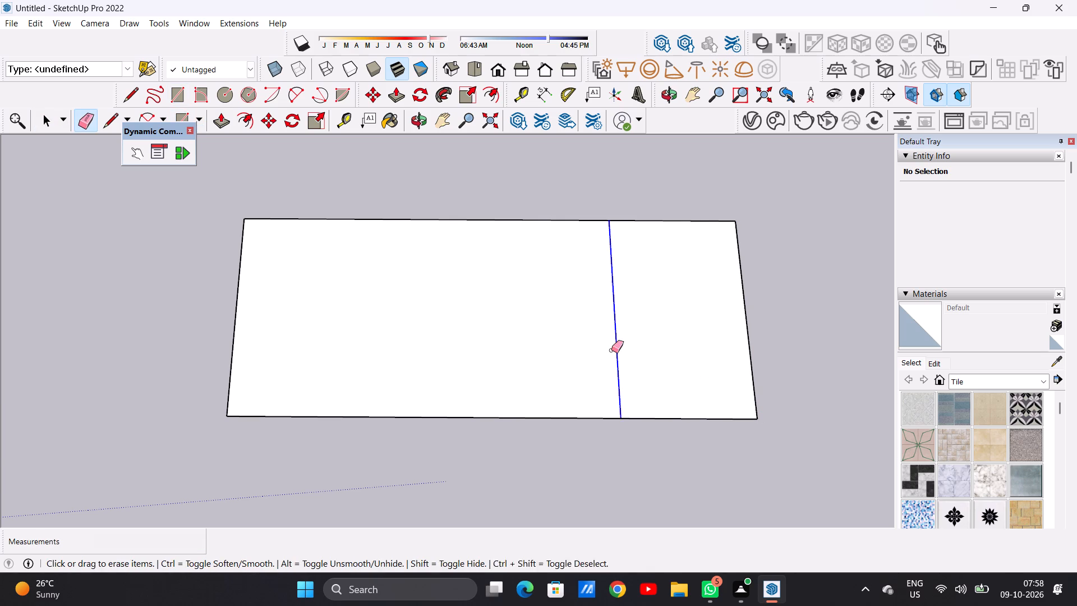
{"action": "left_click_drag", "start_coordinate": [611, 350], "coordinate": [604, 350]}
{"action": "key", "text": "space"}
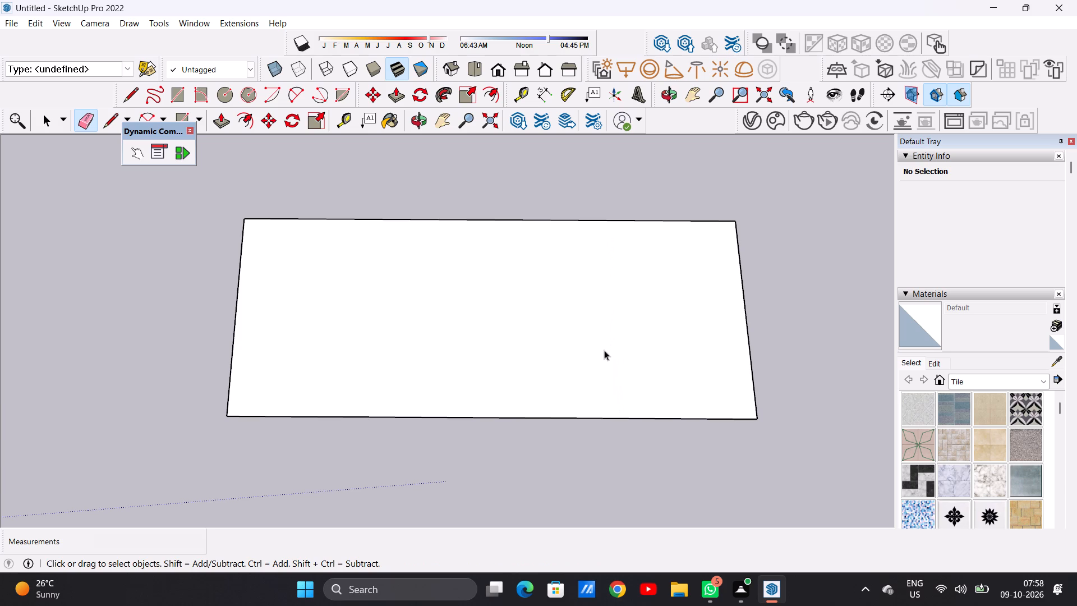
Push/Pull the enlarged base face upward 9" to form a slab.
{"action": "scroll", "coordinate": [580, 330], "scroll_direction": "down", "scroll_amount": 4}
{"action": "scroll", "coordinate": [560, 357], "scroll_direction": "up", "scroll_amount": 4}
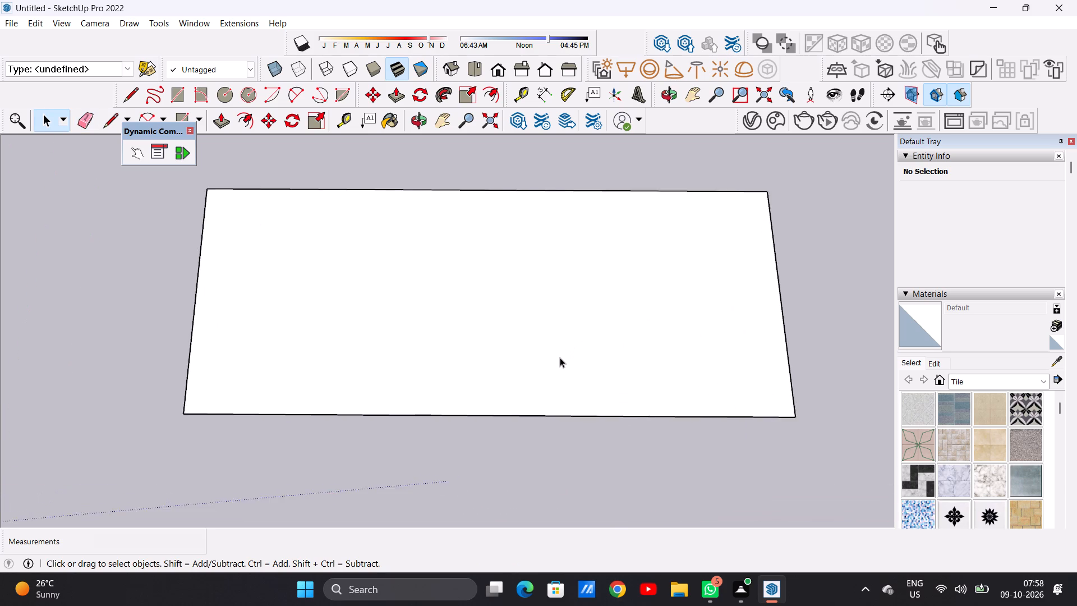
{"action": "scroll", "coordinate": [560, 357], "scroll_direction": "up", "scroll_amount": 3}
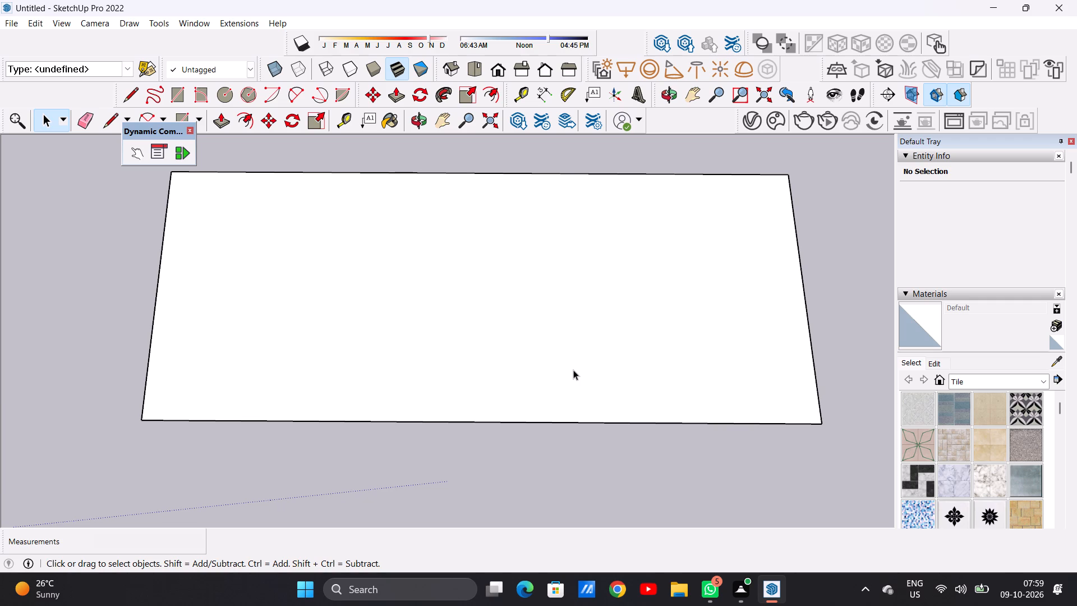
{"action": "scroll", "coordinate": [435, 410], "scroll_direction": "down", "scroll_amount": 2}
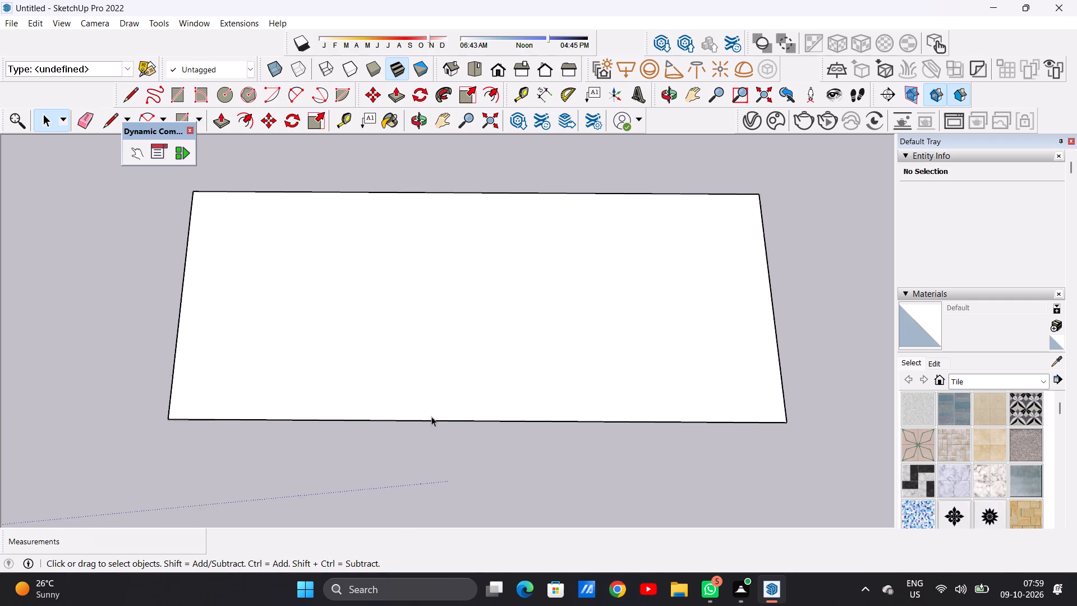
{"action": "scroll", "coordinate": [431, 416], "scroll_direction": "down", "scroll_amount": 11}
{"action": "scroll", "coordinate": [524, 427], "scroll_direction": "up", "scroll_amount": 4}
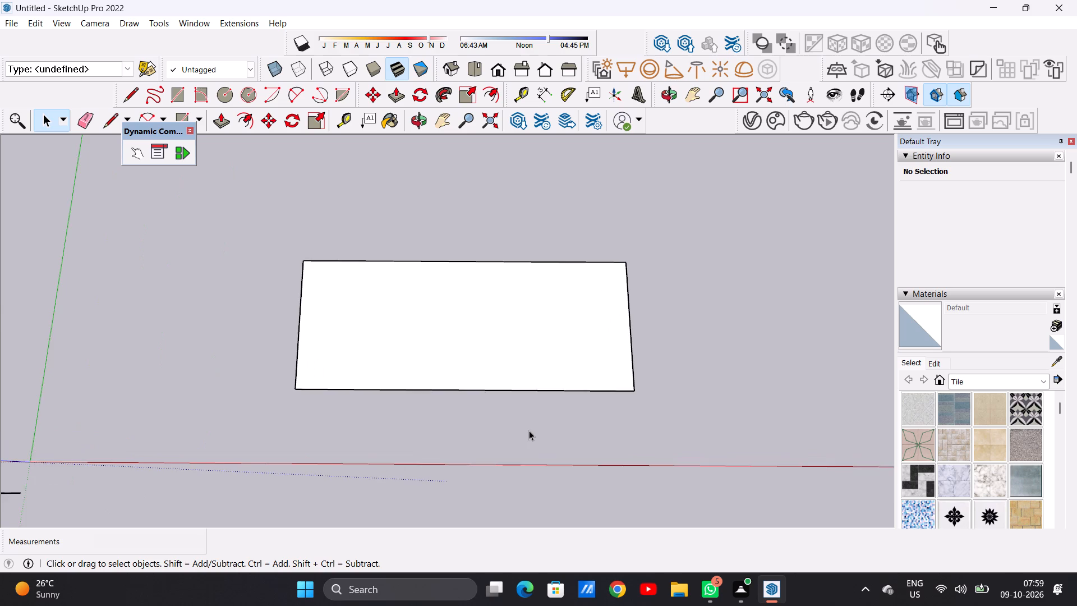
{"action": "scroll", "coordinate": [529, 430], "scroll_direction": "up", "scroll_amount": 2}
{"action": "scroll", "coordinate": [605, 339], "scroll_direction": "up", "scroll_amount": 2}
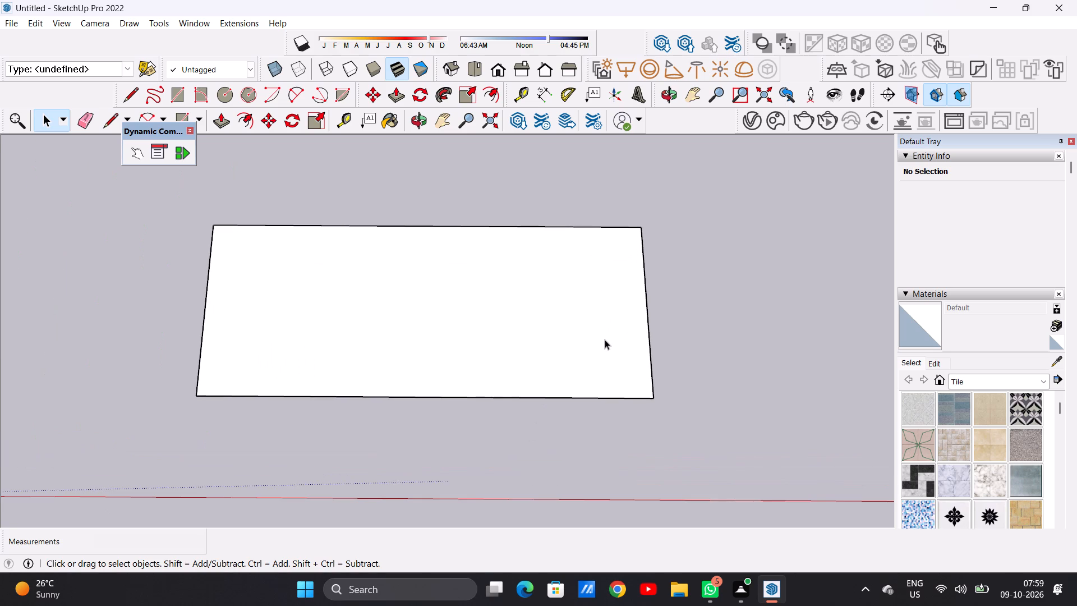
{"action": "key", "text": "p"}
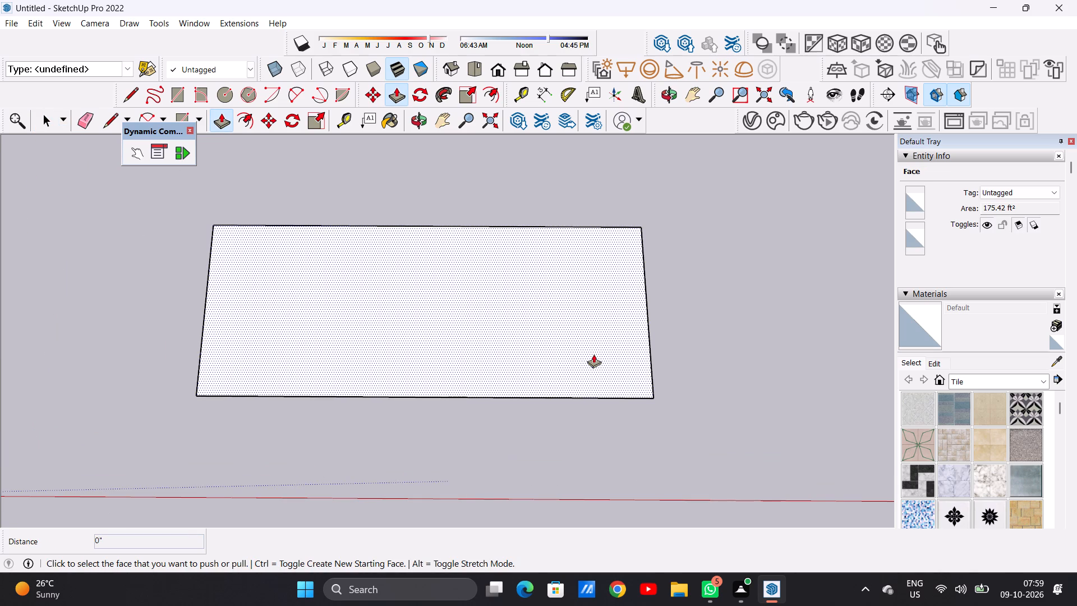
{"action": "left_click", "coordinate": [591, 353]}
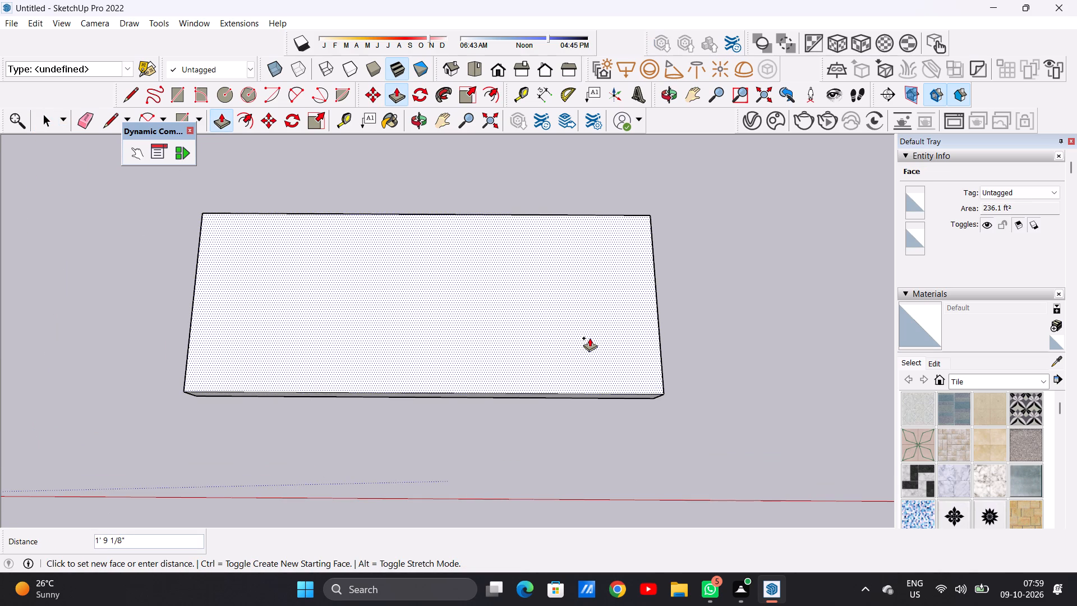
{"action": "type", "text": "9\""}
{"action": "key", "text": "Return"}
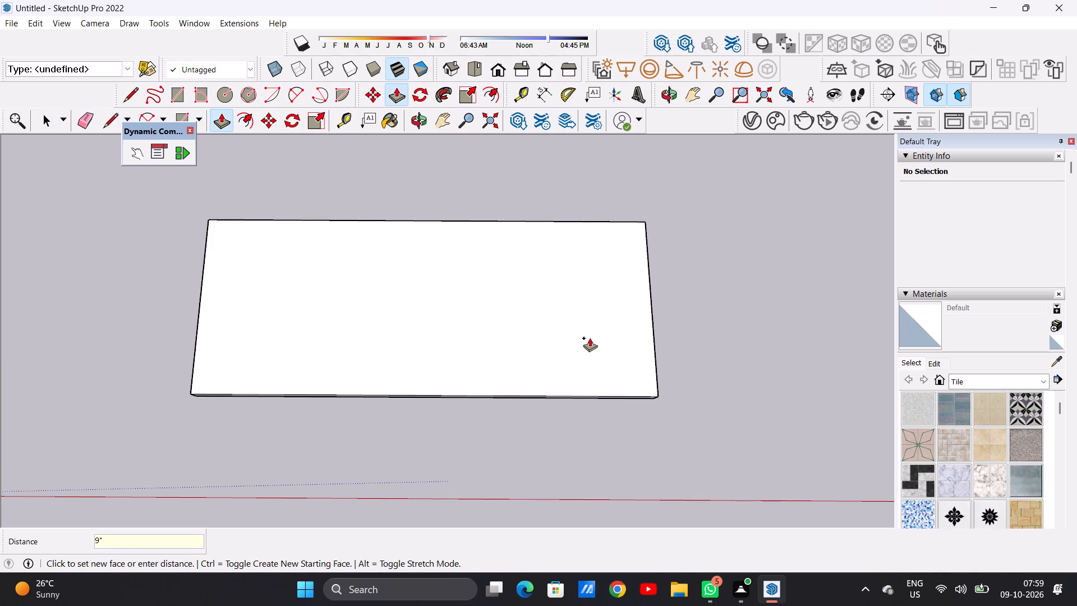
{"action": "key", "text": "space"}
Return to the top view, framing the slab's upper face closely.
{"action": "middle_click_drag", "start_coordinate": [545, 405], "coordinate": [533, 172]}
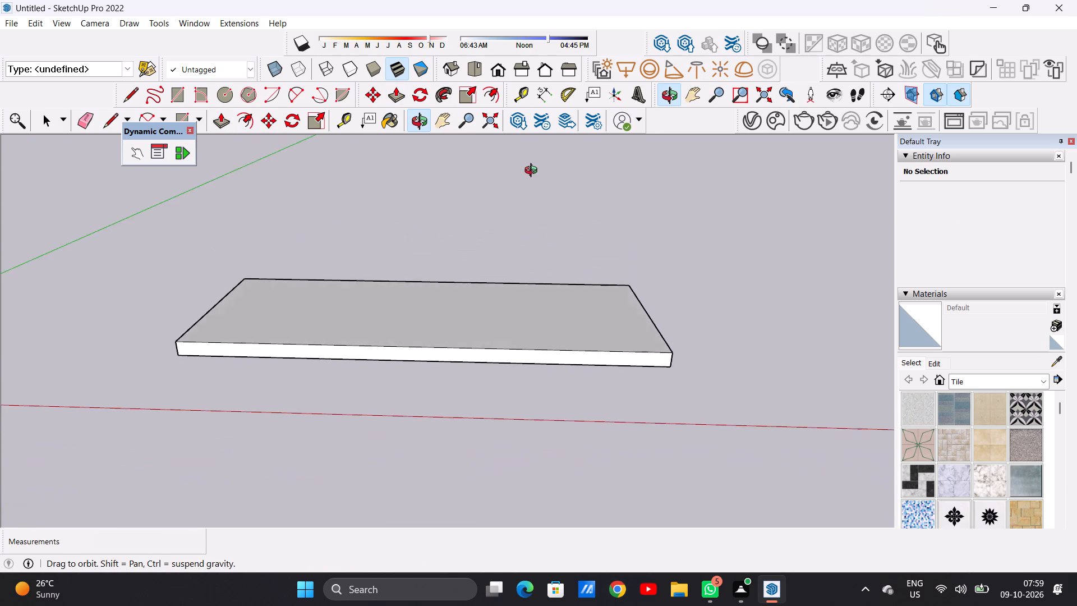
{"action": "middle_click_drag", "start_coordinate": [533, 172], "coordinate": [546, 416]}
{"action": "scroll", "coordinate": [550, 399], "scroll_direction": "down", "scroll_amount": 11}
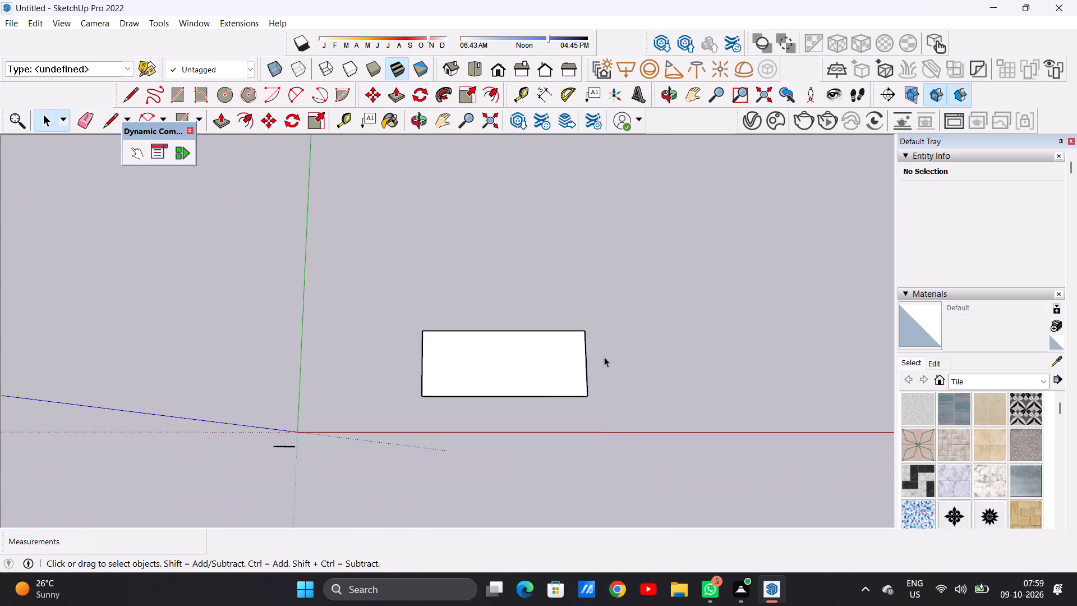
{"action": "scroll", "coordinate": [604, 357], "scroll_direction": "up", "scroll_amount": 6}
{"action": "scroll", "coordinate": [419, 435], "scroll_direction": "up", "scroll_amount": 3}
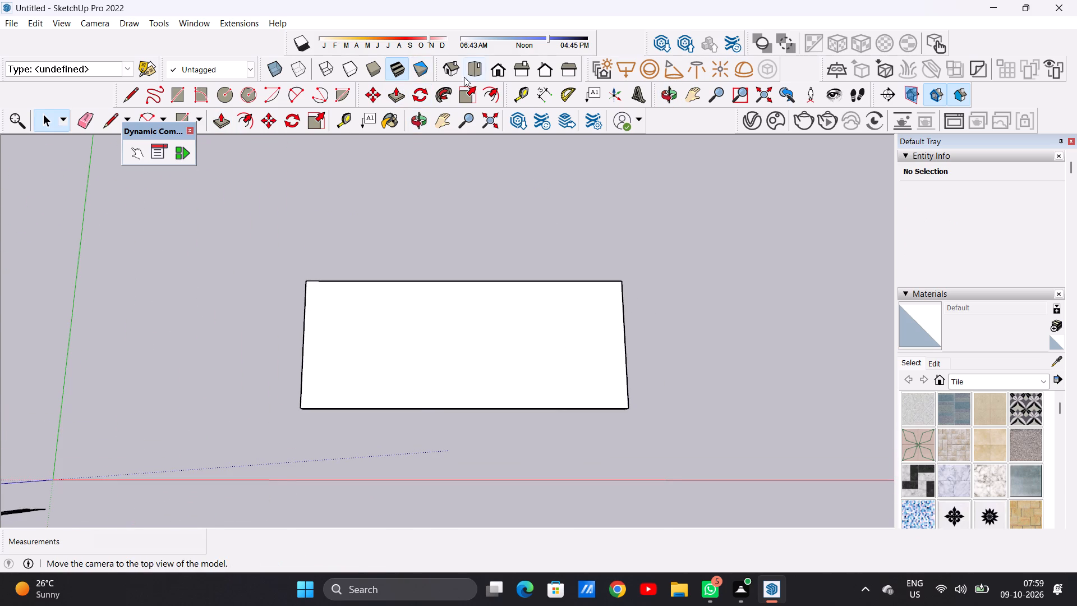
{"action": "left_click", "coordinate": [479, 63]}
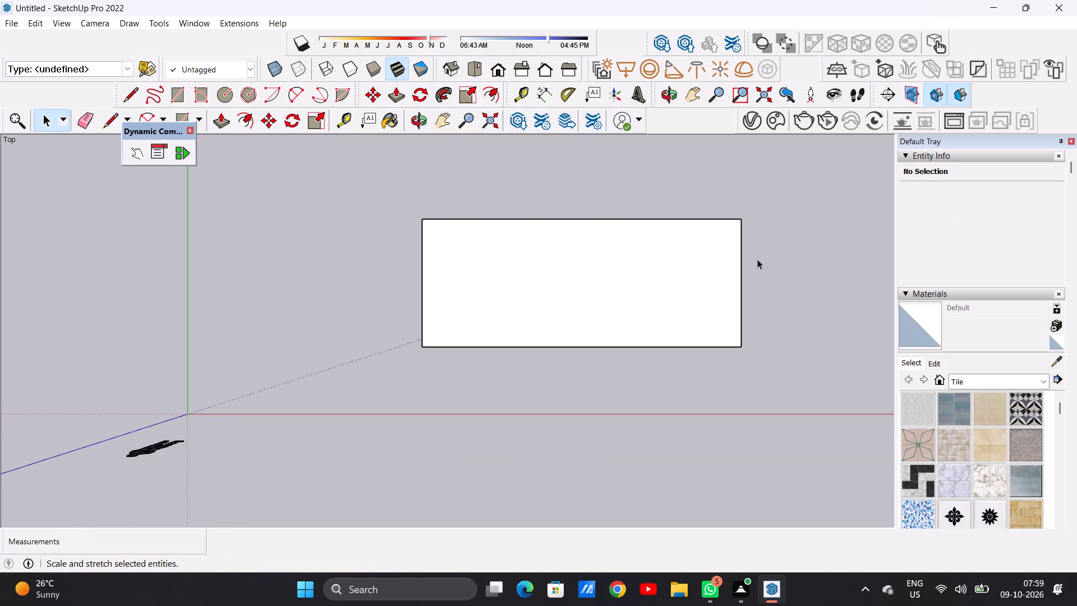
{"action": "scroll", "coordinate": [804, 243], "scroll_direction": "up", "scroll_amount": 1}
{"action": "scroll", "coordinate": [801, 227], "scroll_direction": "down", "scroll_amount": 1}
{"action": "scroll", "coordinate": [794, 220], "scroll_direction": "up", "scroll_amount": 8}
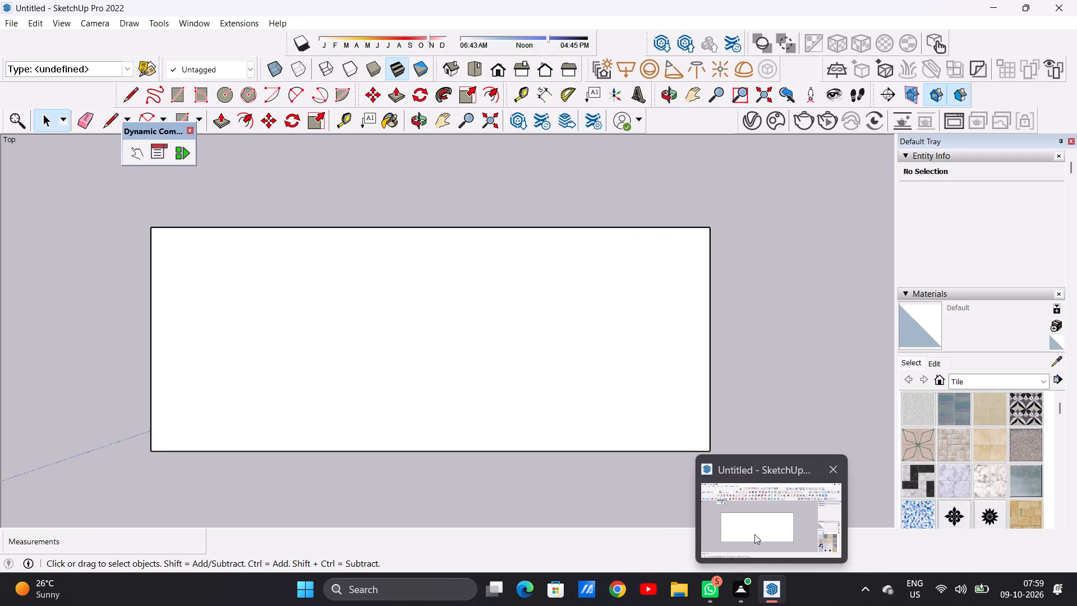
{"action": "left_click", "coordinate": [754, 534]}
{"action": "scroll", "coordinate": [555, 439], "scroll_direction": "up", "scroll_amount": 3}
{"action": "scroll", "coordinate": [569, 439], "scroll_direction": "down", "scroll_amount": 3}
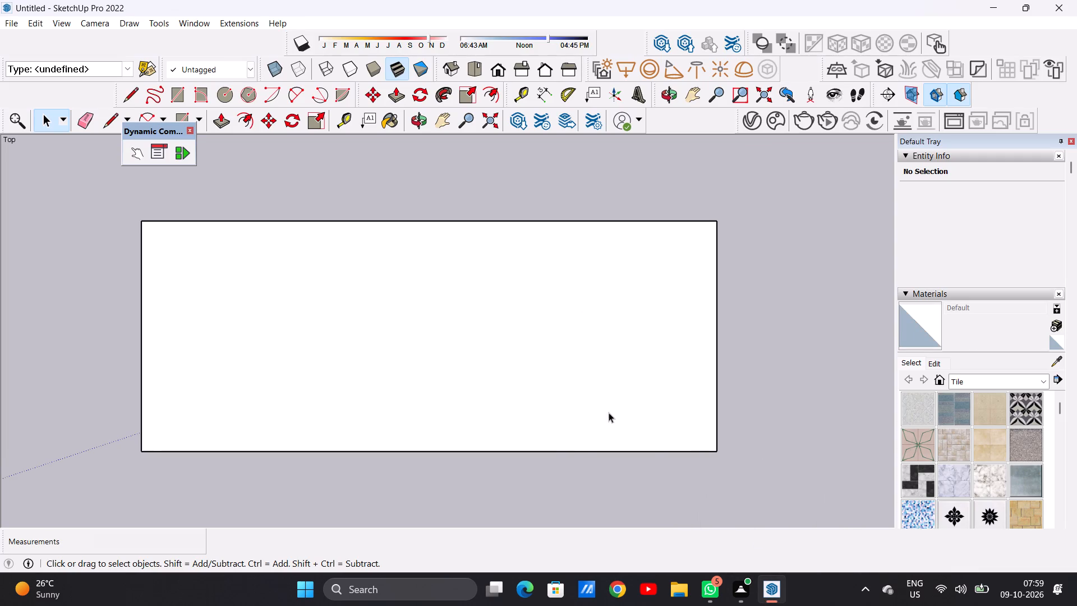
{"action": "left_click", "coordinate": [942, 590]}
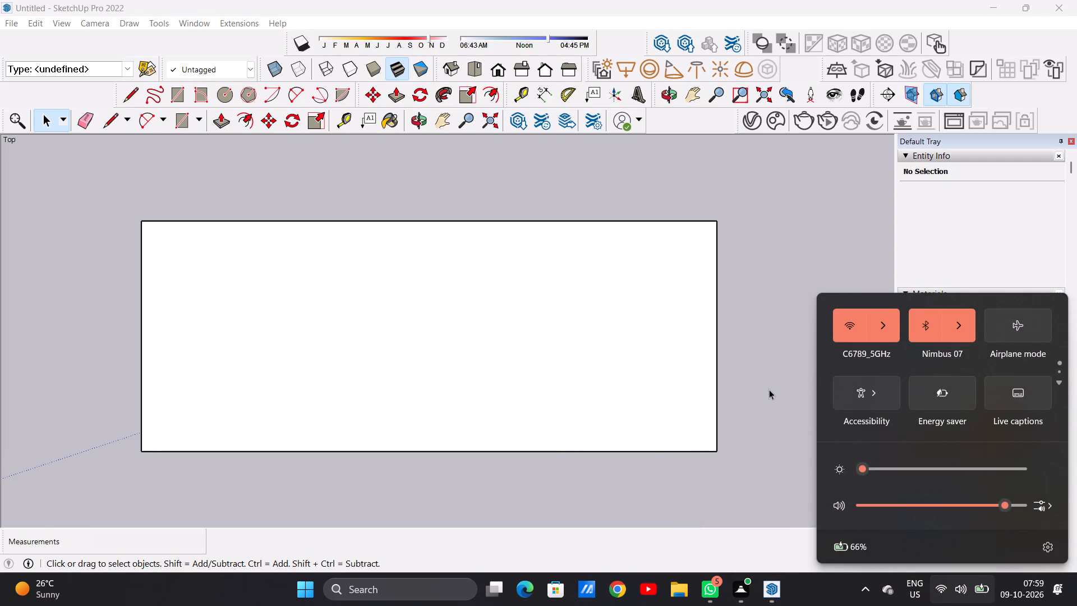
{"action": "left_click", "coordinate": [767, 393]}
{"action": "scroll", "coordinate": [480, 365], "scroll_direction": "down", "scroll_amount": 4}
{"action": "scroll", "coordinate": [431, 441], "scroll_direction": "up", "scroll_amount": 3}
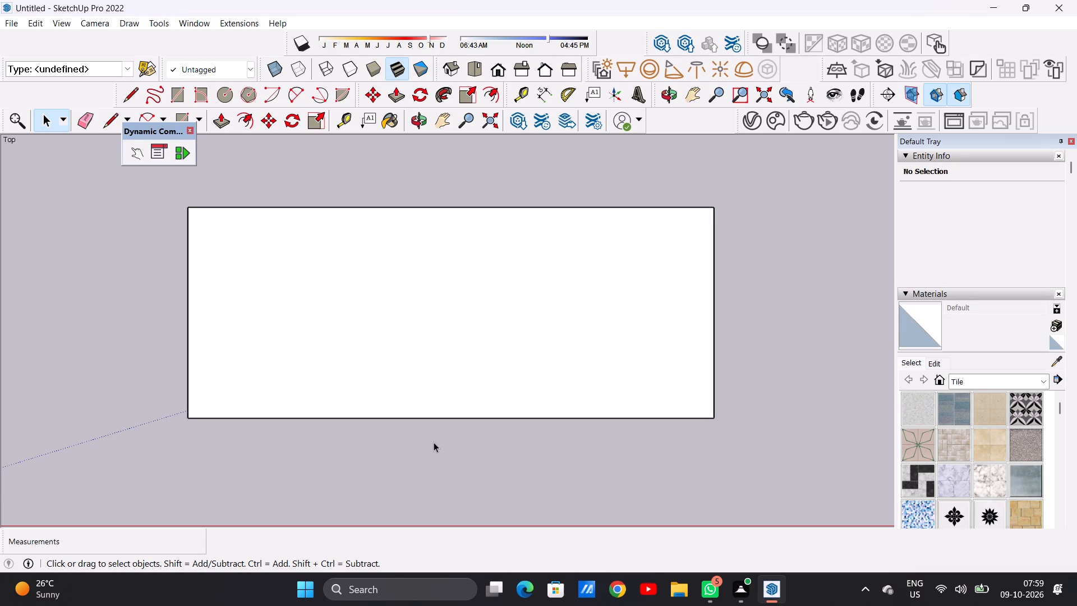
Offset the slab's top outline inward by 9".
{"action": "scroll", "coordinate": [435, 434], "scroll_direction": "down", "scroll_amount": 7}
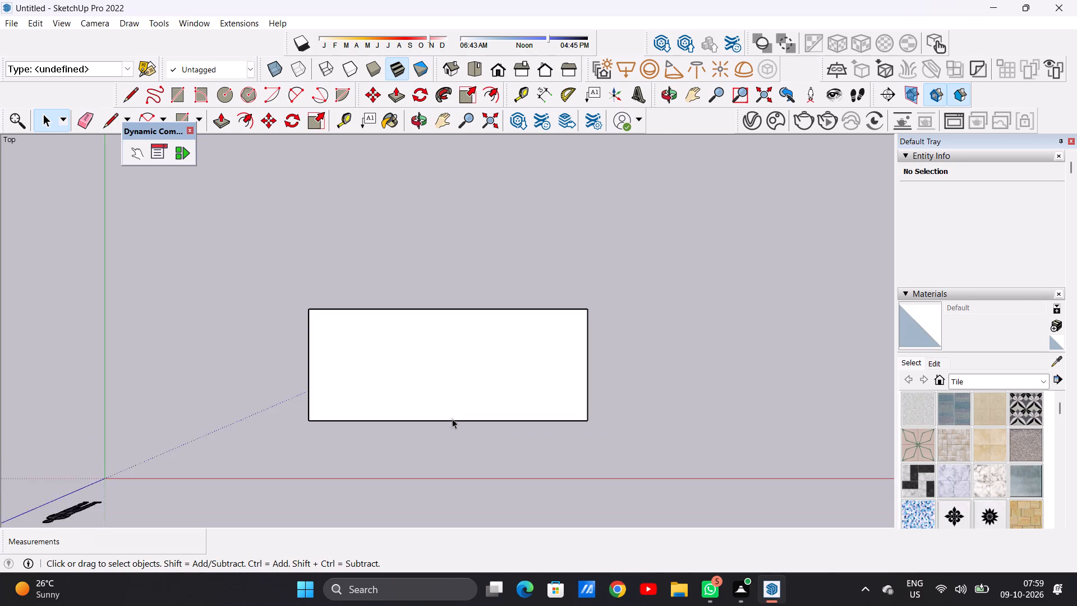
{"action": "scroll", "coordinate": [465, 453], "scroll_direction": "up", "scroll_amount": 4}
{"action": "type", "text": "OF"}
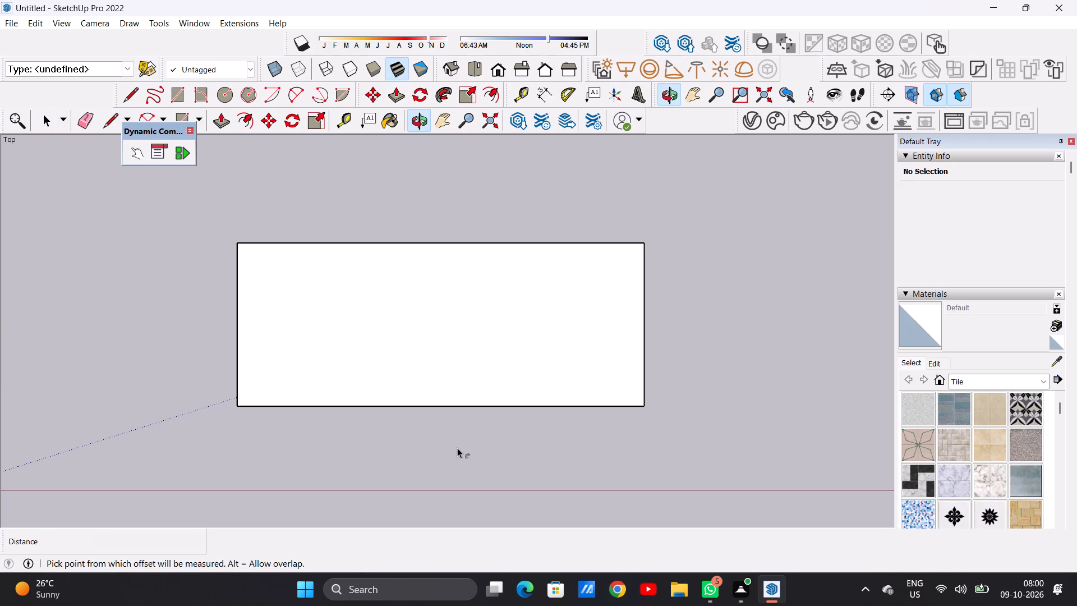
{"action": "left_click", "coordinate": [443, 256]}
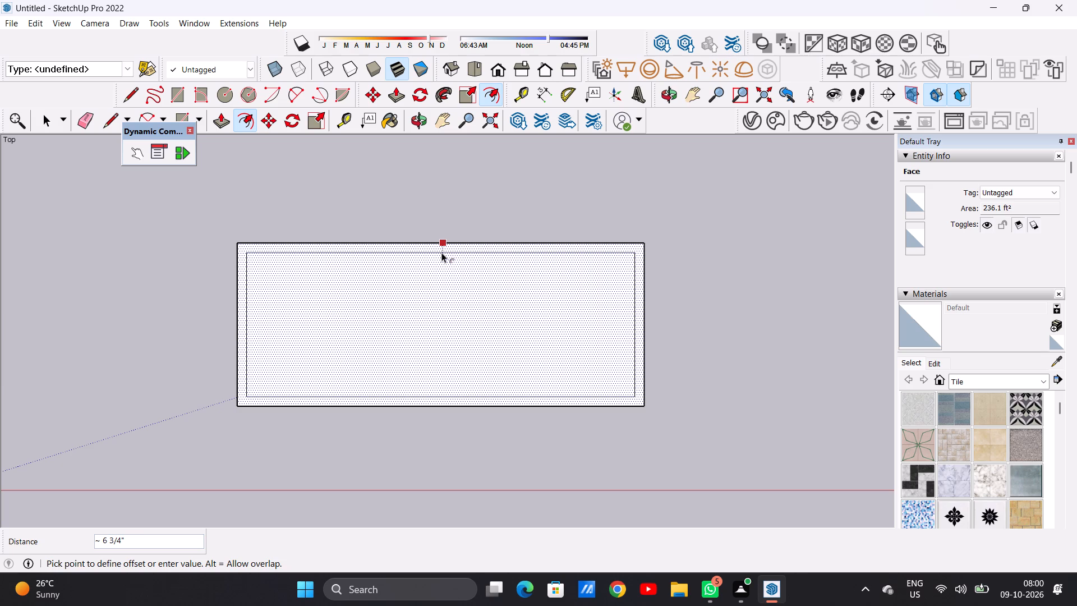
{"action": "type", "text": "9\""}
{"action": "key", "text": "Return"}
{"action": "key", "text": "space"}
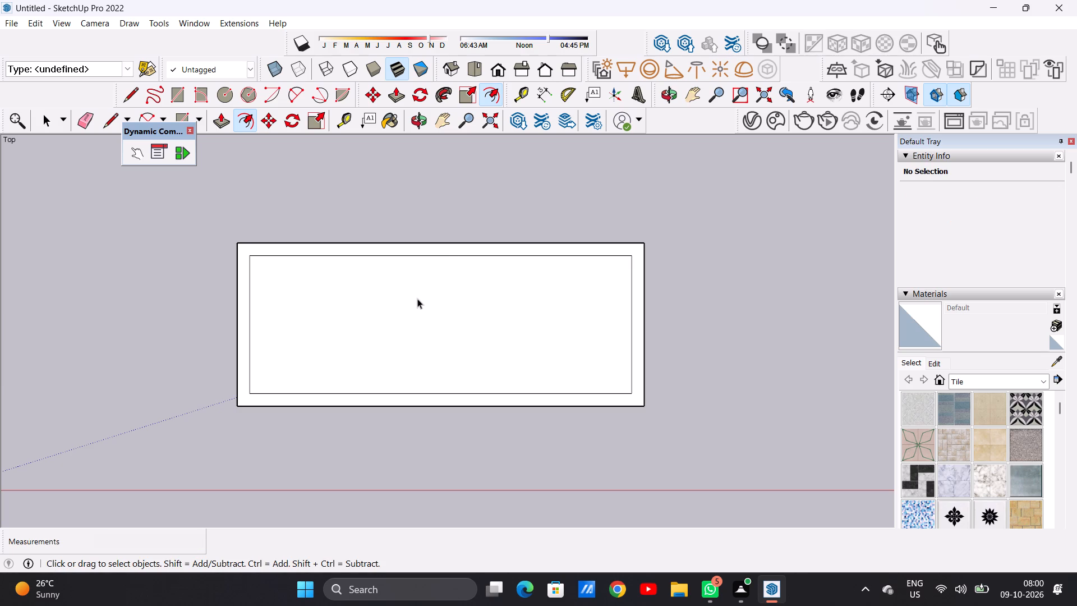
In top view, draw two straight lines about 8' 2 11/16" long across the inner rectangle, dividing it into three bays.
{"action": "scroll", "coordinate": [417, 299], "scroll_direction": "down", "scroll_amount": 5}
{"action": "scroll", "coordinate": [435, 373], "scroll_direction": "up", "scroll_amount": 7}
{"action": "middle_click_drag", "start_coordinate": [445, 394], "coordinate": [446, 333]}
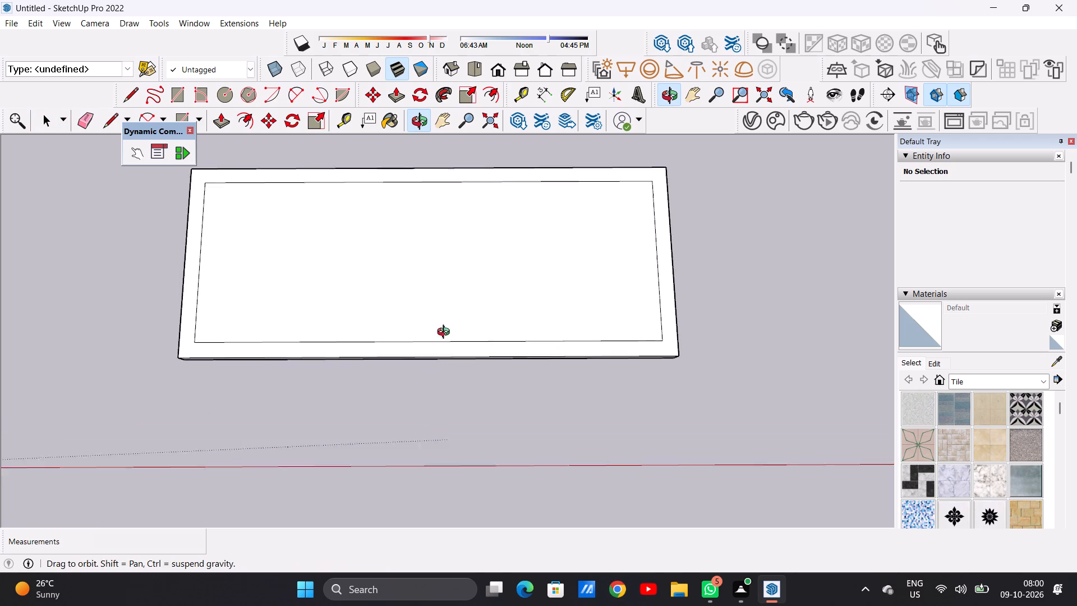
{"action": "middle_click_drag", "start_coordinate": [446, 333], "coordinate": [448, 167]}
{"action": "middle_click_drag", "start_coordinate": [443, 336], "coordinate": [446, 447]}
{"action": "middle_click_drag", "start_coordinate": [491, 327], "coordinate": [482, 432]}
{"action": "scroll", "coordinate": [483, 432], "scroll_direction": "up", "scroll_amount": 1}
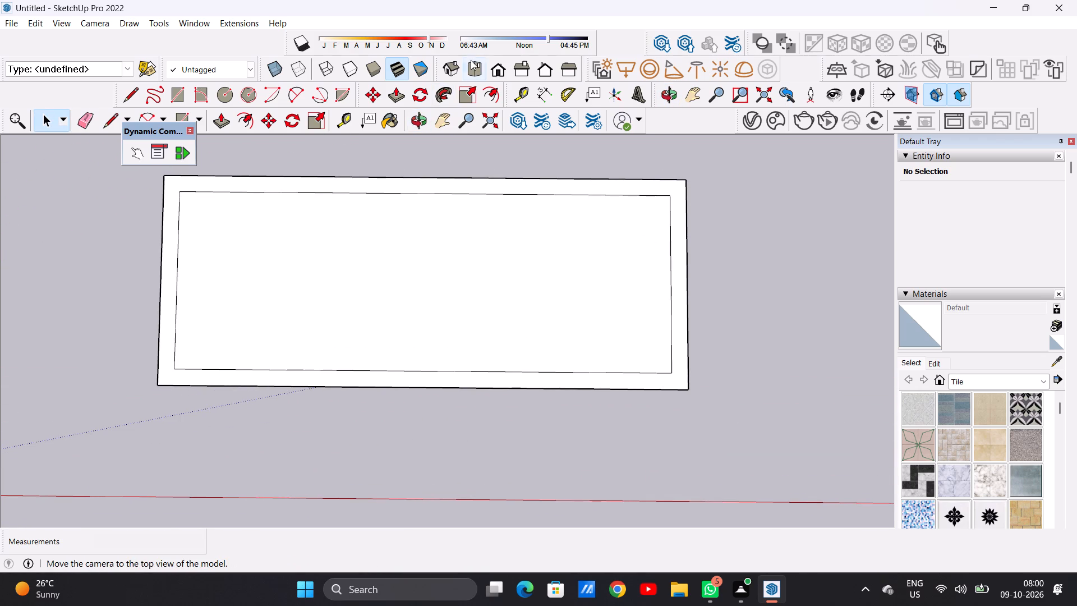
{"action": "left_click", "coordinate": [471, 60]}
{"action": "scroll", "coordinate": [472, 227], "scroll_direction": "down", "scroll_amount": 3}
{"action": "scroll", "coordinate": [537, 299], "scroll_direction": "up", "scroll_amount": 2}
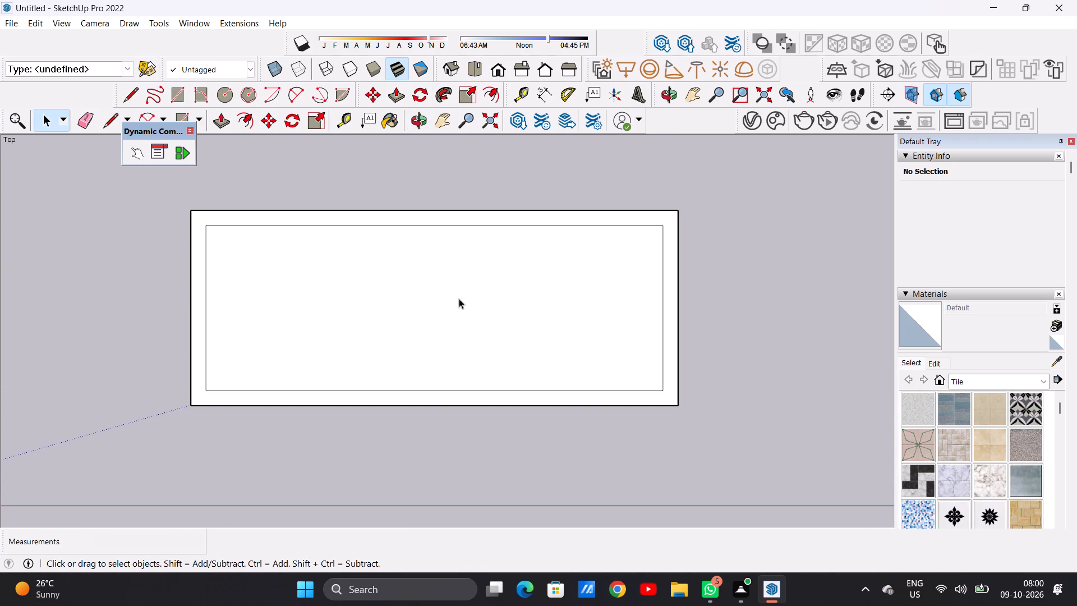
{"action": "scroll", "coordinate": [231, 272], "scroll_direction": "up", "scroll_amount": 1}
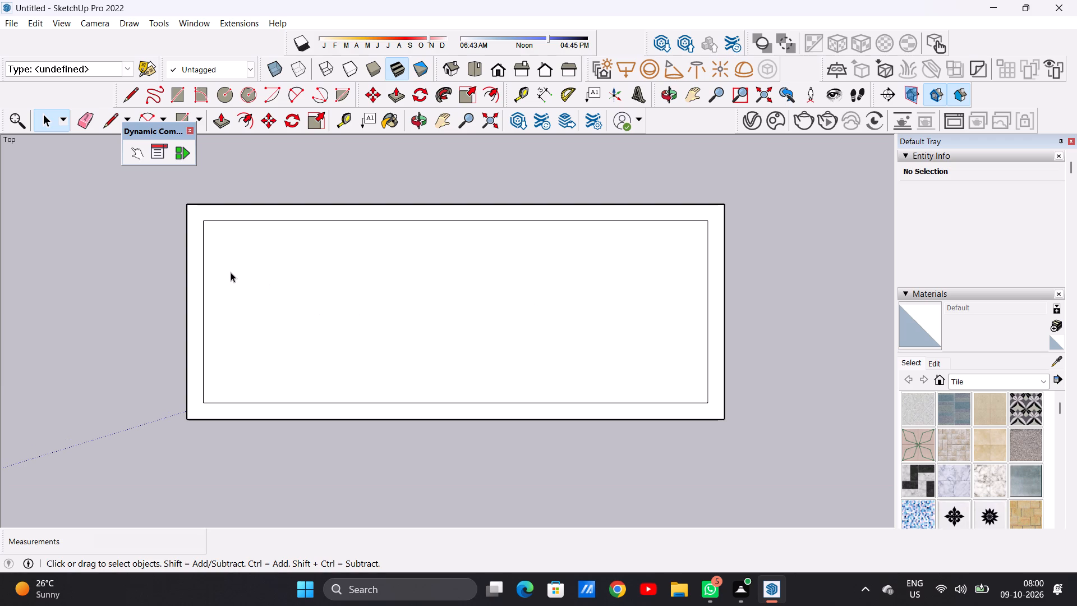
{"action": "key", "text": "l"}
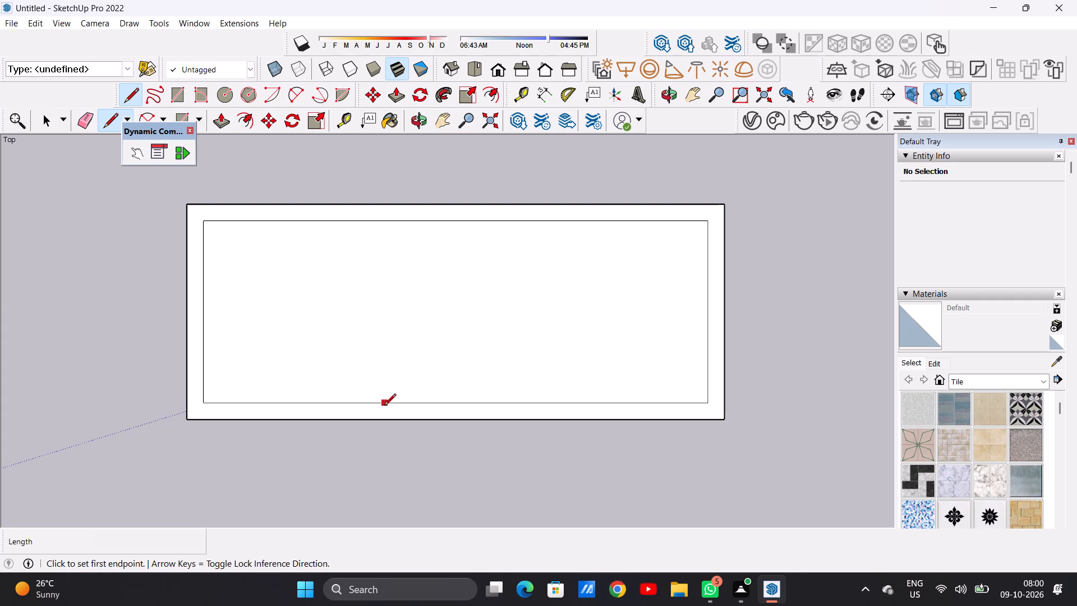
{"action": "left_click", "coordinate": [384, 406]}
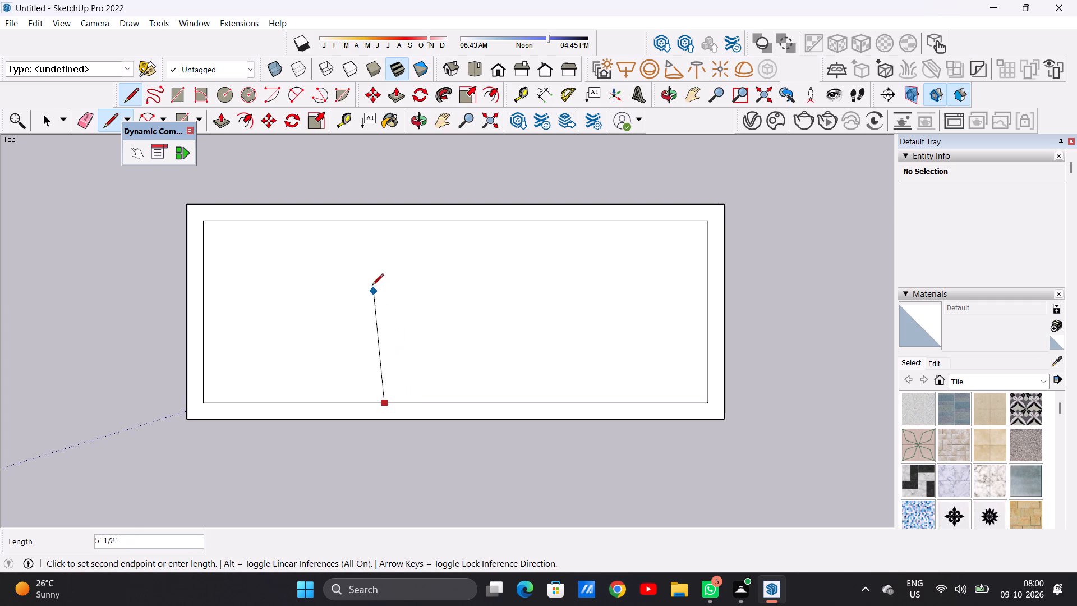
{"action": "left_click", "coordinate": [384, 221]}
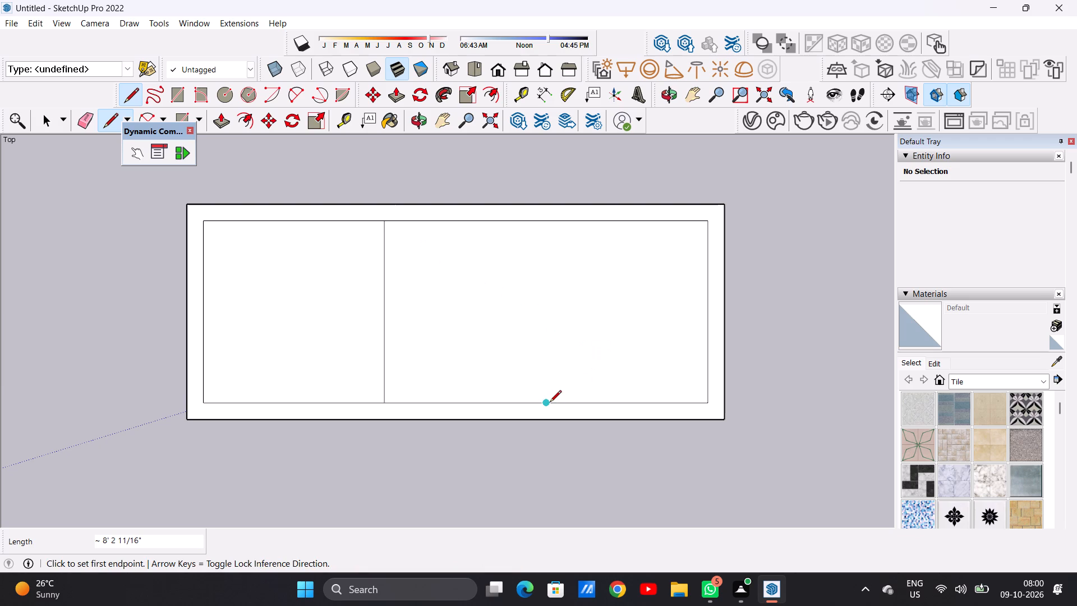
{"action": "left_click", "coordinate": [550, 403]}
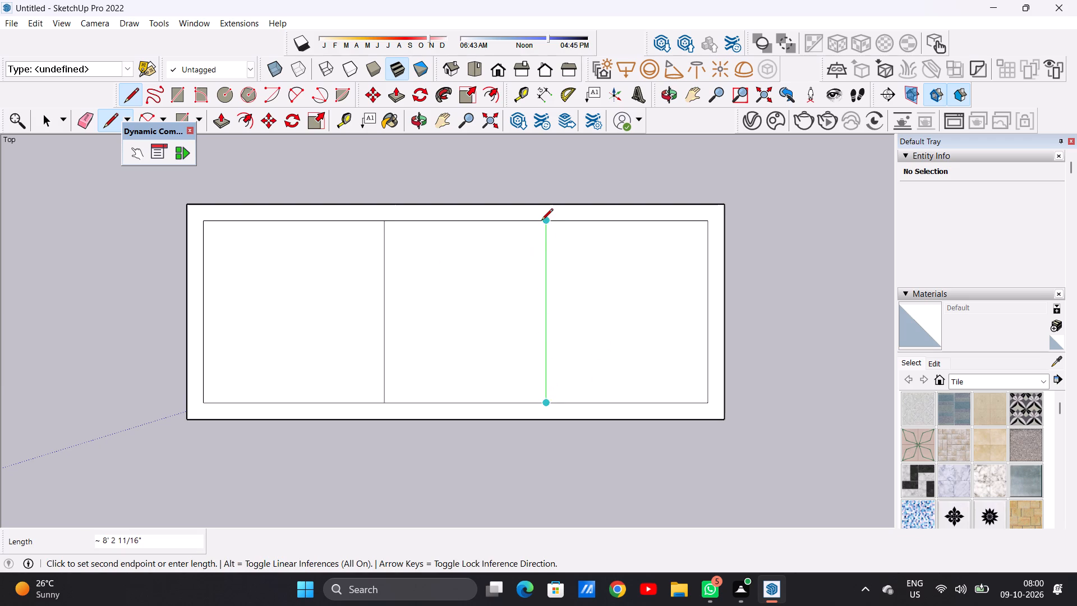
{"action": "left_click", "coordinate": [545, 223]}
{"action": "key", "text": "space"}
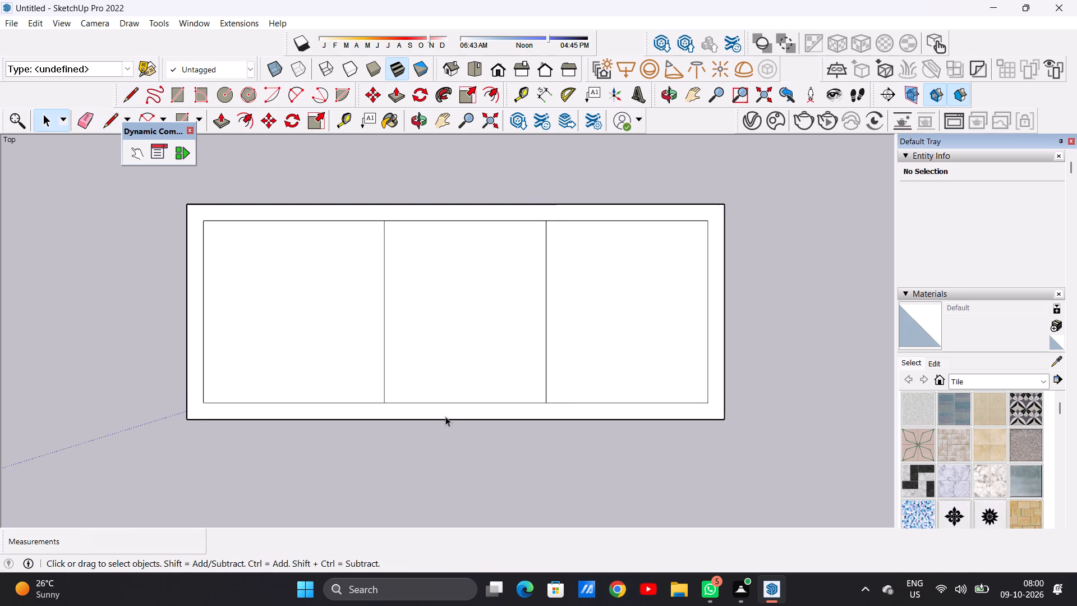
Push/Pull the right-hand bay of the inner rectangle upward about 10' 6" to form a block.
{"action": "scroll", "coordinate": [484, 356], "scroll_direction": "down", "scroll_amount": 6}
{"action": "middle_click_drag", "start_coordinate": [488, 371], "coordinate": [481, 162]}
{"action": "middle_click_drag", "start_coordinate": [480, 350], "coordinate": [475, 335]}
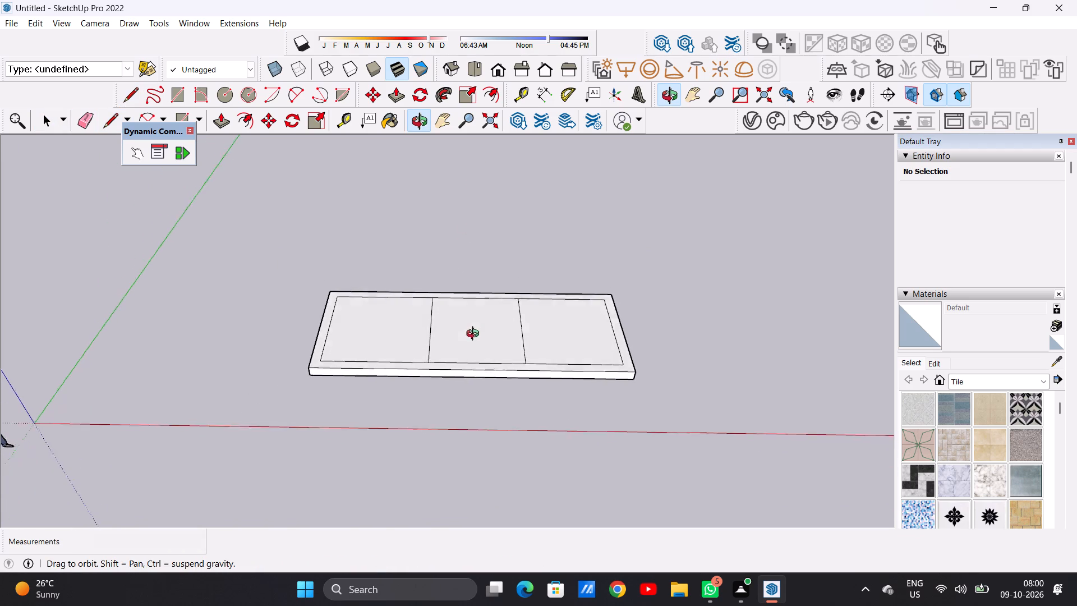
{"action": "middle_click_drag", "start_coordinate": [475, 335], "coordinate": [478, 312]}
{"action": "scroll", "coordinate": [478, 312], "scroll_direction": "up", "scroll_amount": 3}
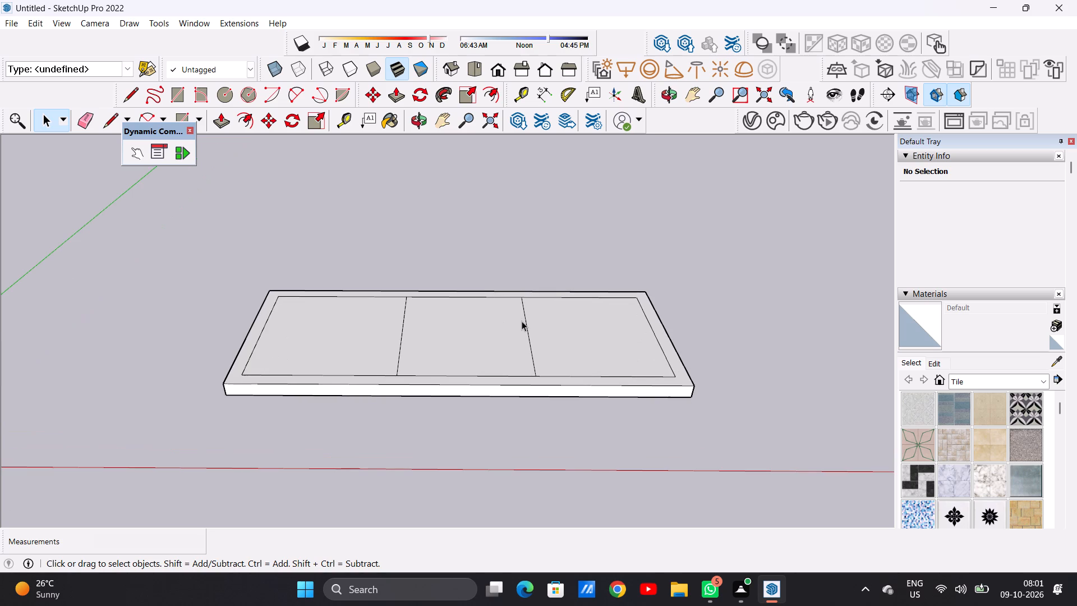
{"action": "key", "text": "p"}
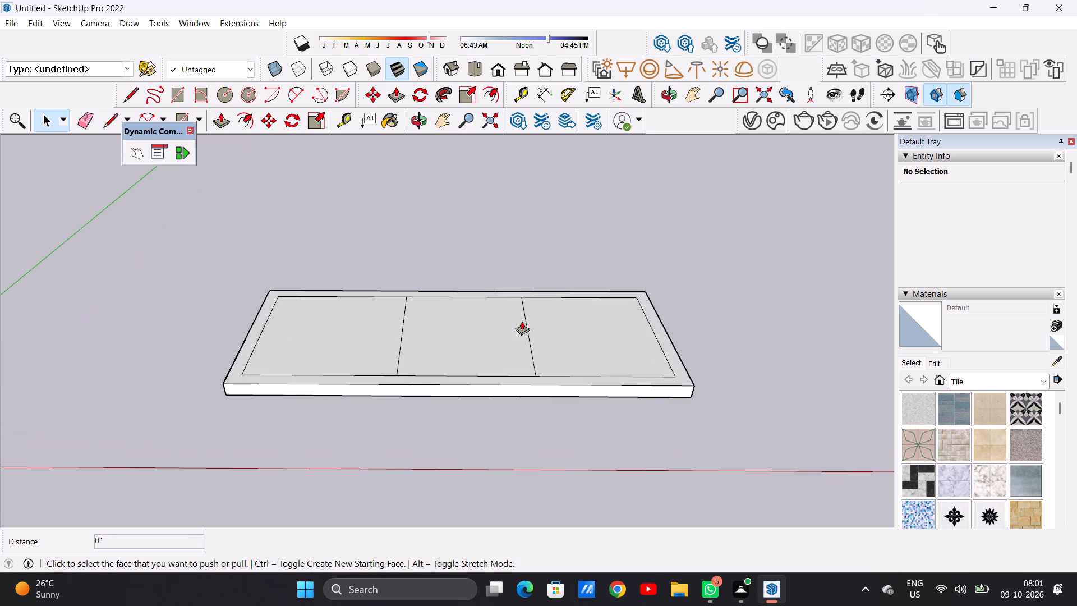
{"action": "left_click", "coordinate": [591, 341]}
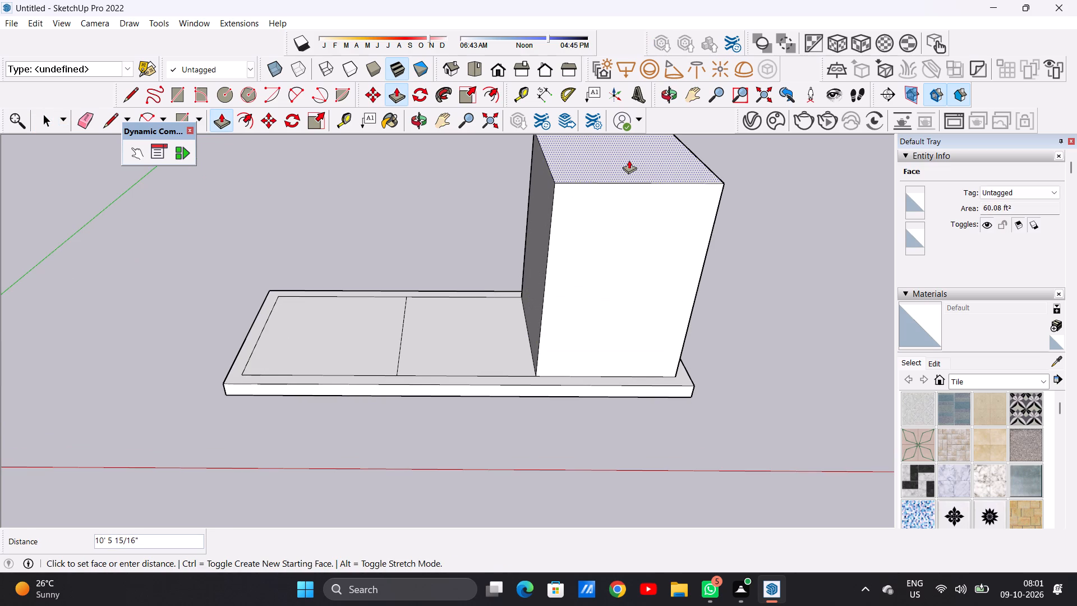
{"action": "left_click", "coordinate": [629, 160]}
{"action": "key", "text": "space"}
Examine the raised block and slab from low and high angles to judge their proportions.
{"action": "scroll", "coordinate": [557, 474], "scroll_direction": "down", "scroll_amount": 4}
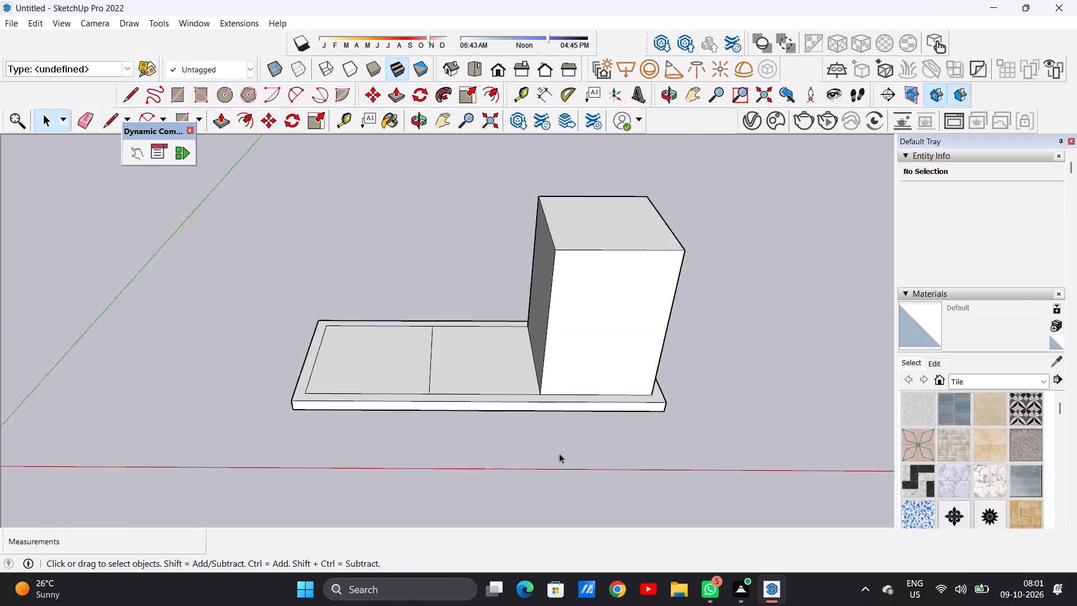
{"action": "scroll", "coordinate": [559, 453], "scroll_direction": "down", "scroll_amount": 2}
{"action": "middle_click_drag", "start_coordinate": [538, 361], "coordinate": [513, 227]}
{"action": "scroll", "coordinate": [600, 291], "scroll_direction": "up", "scroll_amount": 3}
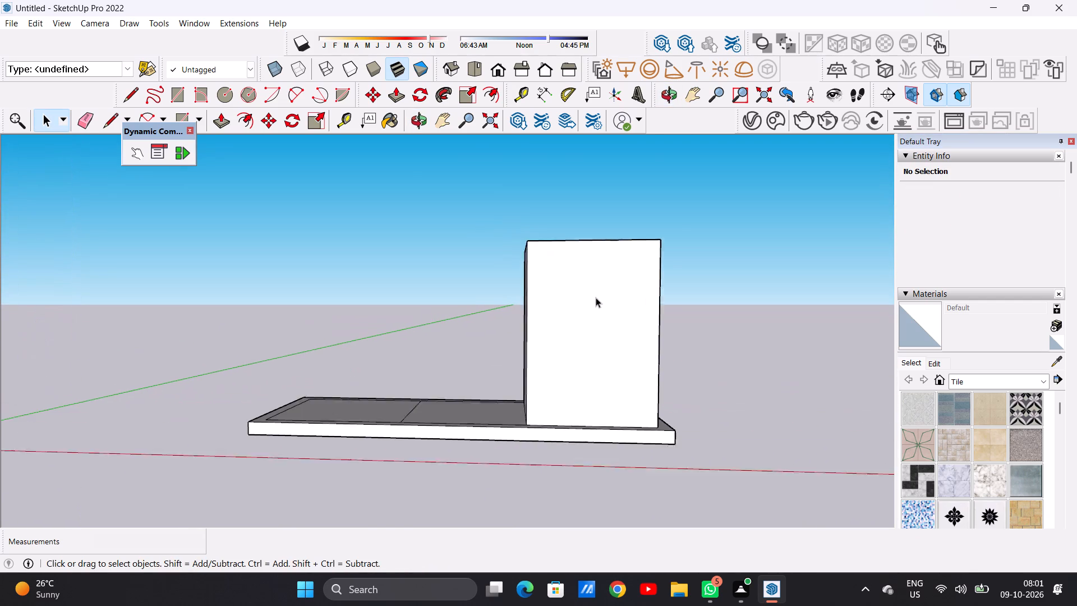
{"action": "scroll", "coordinate": [596, 297], "scroll_direction": "up", "scroll_amount": 7}
{"action": "scroll", "coordinate": [649, 380], "scroll_direction": "down", "scroll_amount": 2}
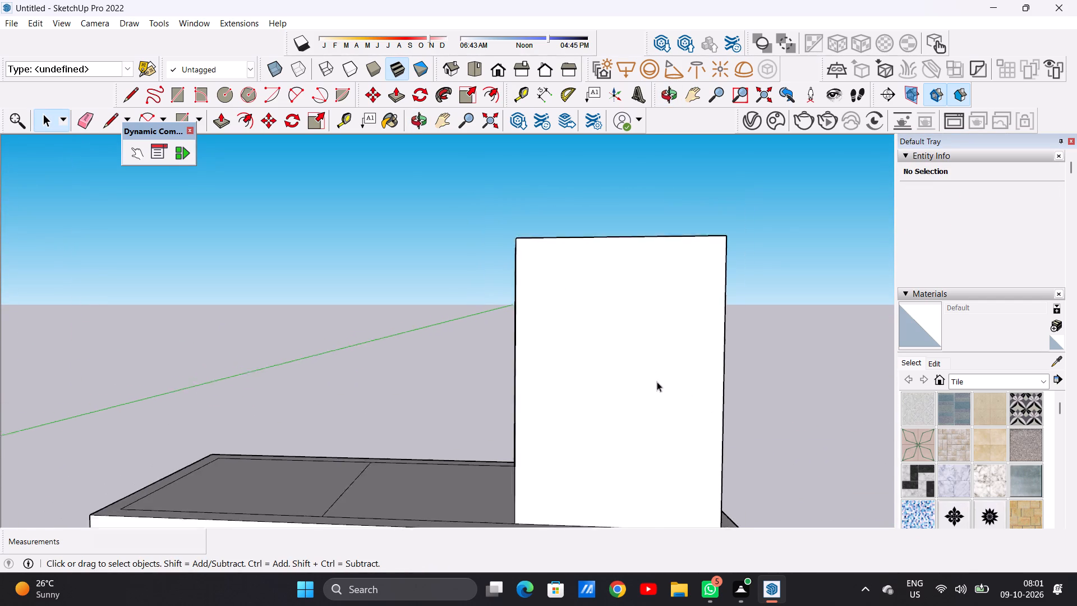
{"action": "scroll", "coordinate": [657, 382], "scroll_direction": "down", "scroll_amount": 15}
{"action": "middle_click_drag", "start_coordinate": [583, 341], "coordinate": [570, 543]}
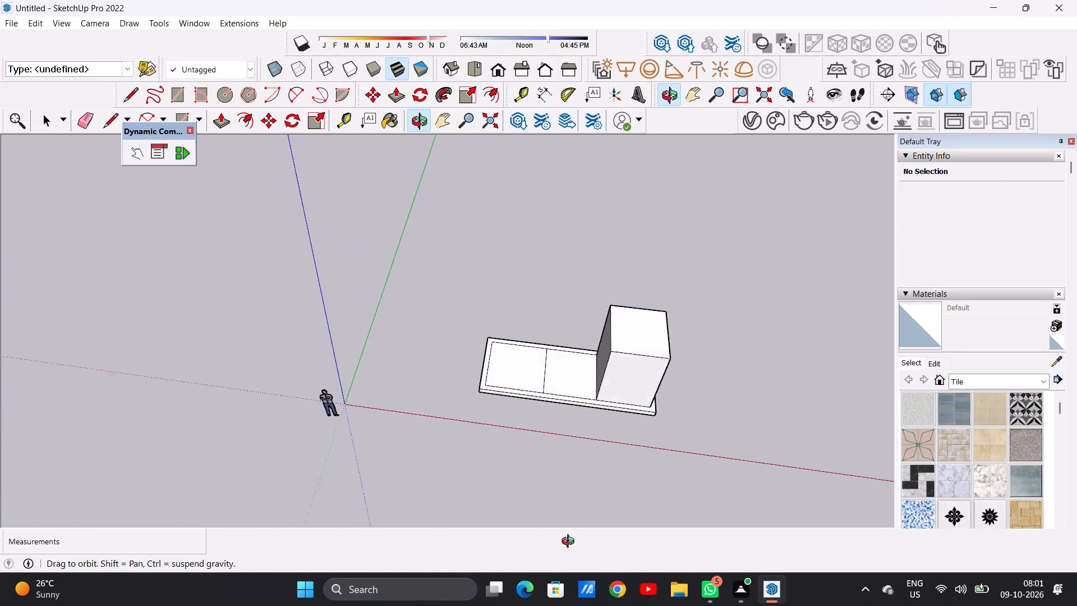
{"action": "middle_click_drag", "start_coordinate": [570, 543], "coordinate": [564, 558]}
{"action": "scroll", "coordinate": [548, 400], "scroll_direction": "up", "scroll_amount": 4}
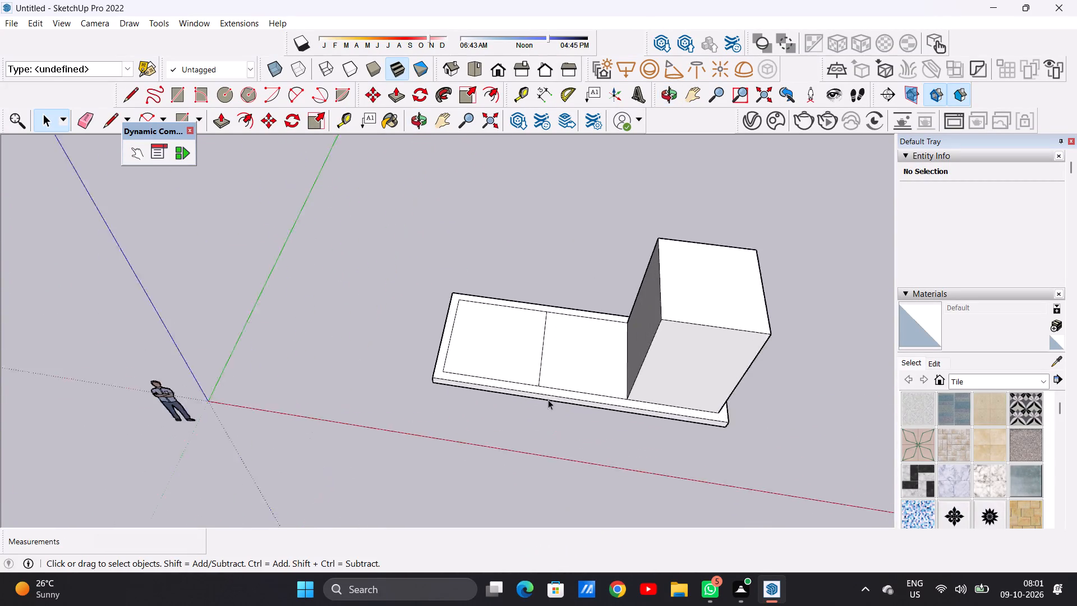
{"action": "scroll", "coordinate": [548, 400], "scroll_direction": "up", "scroll_amount": 5}
{"action": "scroll", "coordinate": [601, 368], "scroll_direction": "up", "scroll_amount": 8}
{"action": "scroll", "coordinate": [351, 368], "scroll_direction": "down", "scroll_amount": 13}
{"action": "scroll", "coordinate": [452, 344], "scroll_direction": "up", "scroll_amount": 3}
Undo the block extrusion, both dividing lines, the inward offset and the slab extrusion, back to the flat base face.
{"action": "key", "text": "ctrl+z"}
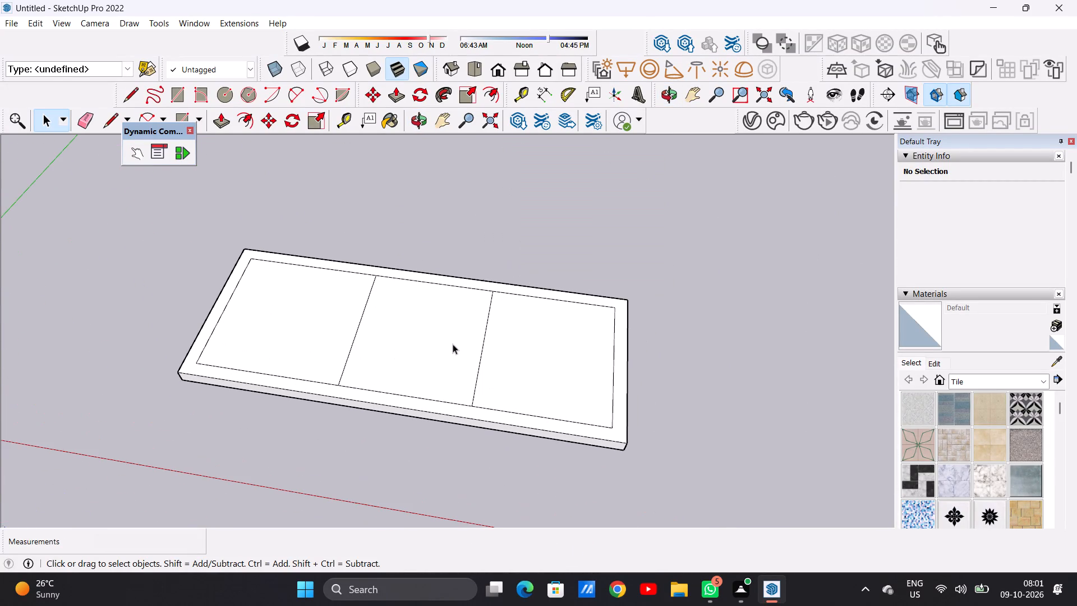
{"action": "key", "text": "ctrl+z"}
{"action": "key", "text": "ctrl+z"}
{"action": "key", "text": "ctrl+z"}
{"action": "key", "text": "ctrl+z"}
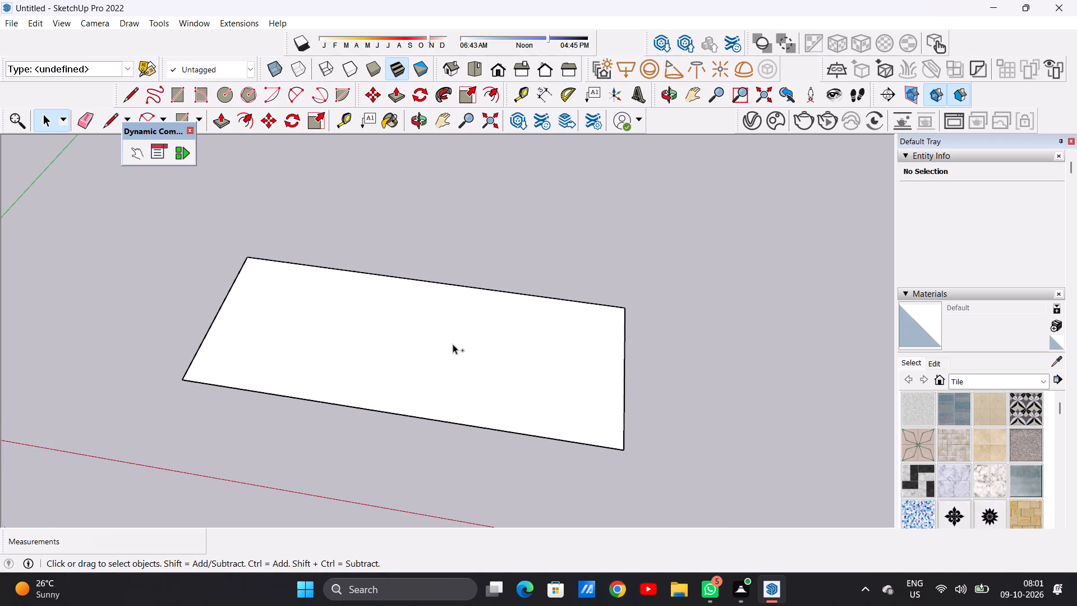
In top view, extend the base face beyond its upper edge with a full-width rectangle to about 11' 8 7/16" overall depth, and erase the shared edge.
{"action": "scroll", "coordinate": [461, 342], "scroll_direction": "down", "scroll_amount": 8}
{"action": "middle_click_drag", "start_coordinate": [468, 355], "coordinate": [494, 413]}
{"action": "scroll", "coordinate": [493, 412], "scroll_direction": "up", "scroll_amount": 1}
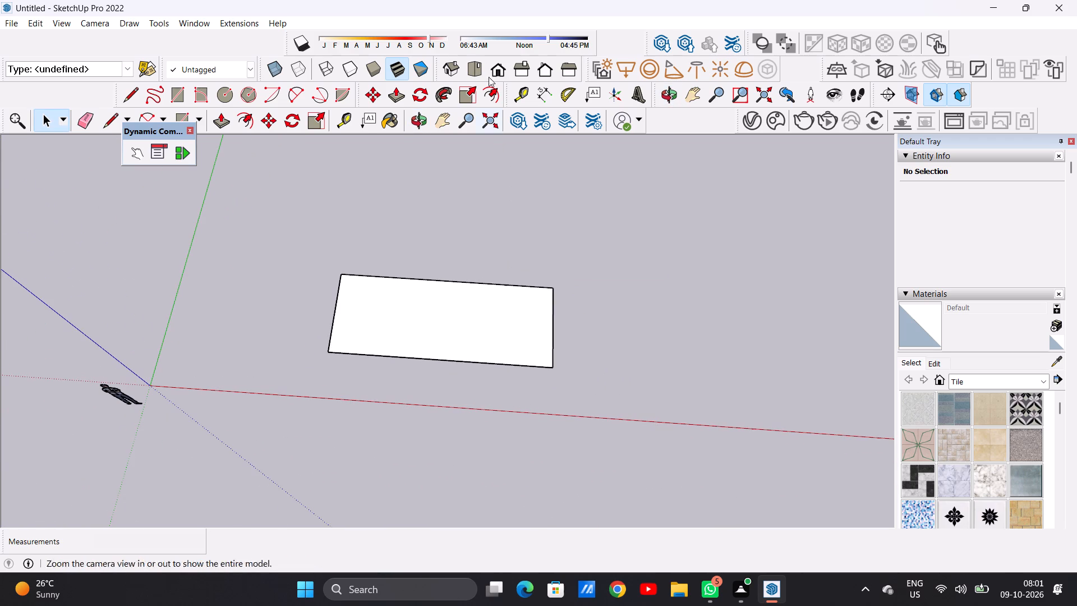
{"action": "left_click", "coordinate": [471, 63]}
{"action": "scroll", "coordinate": [682, 270], "scroll_direction": "up", "scroll_amount": 4}
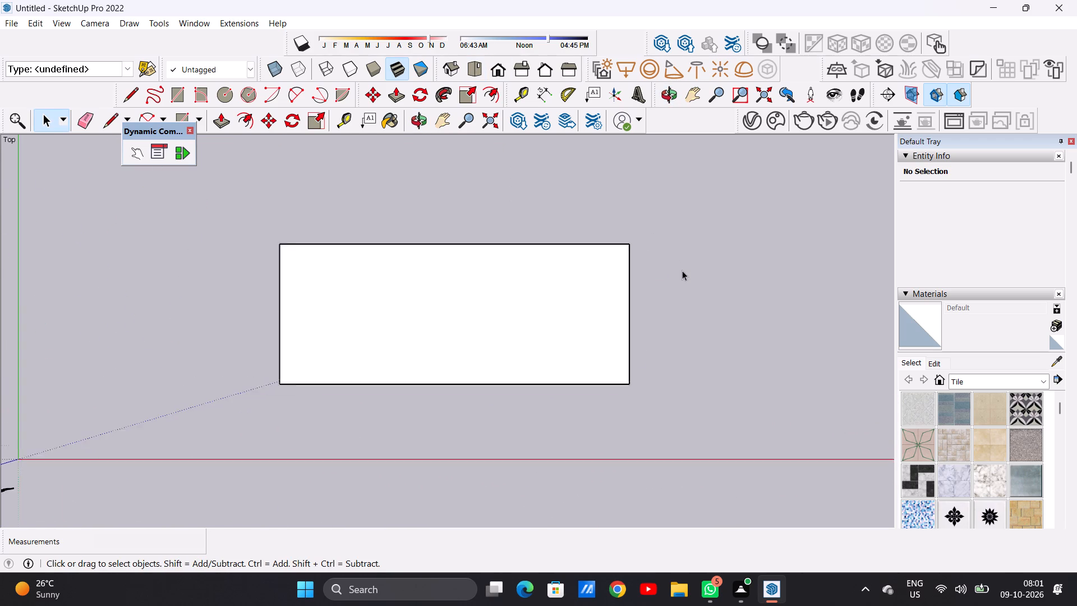
{"action": "scroll", "coordinate": [682, 270], "scroll_direction": "up", "scroll_amount": 4}
{"action": "key", "text": "r"}
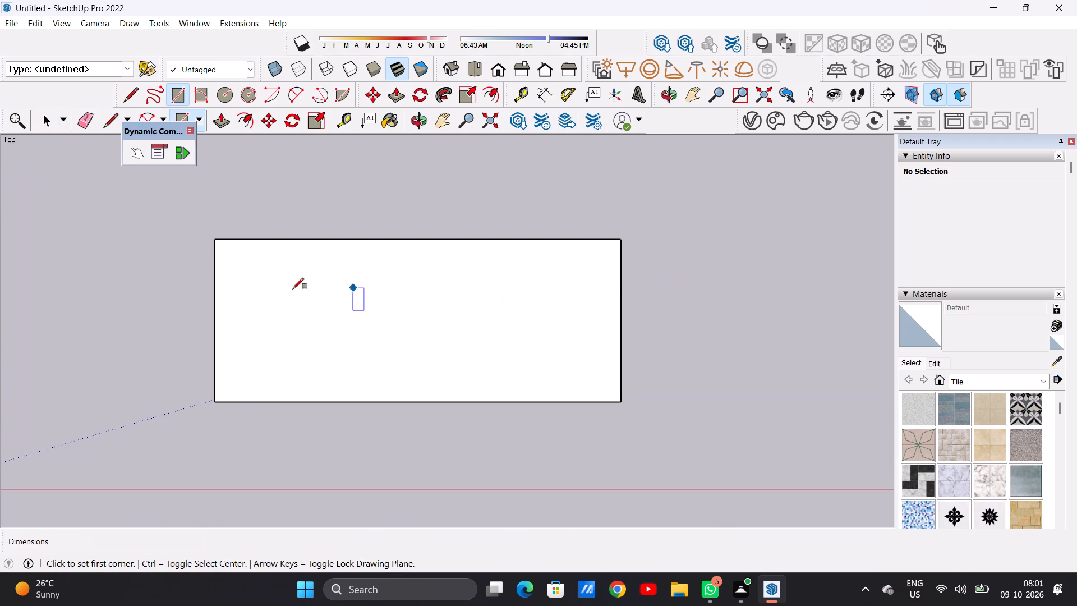
{"action": "left_click", "coordinate": [215, 240]}
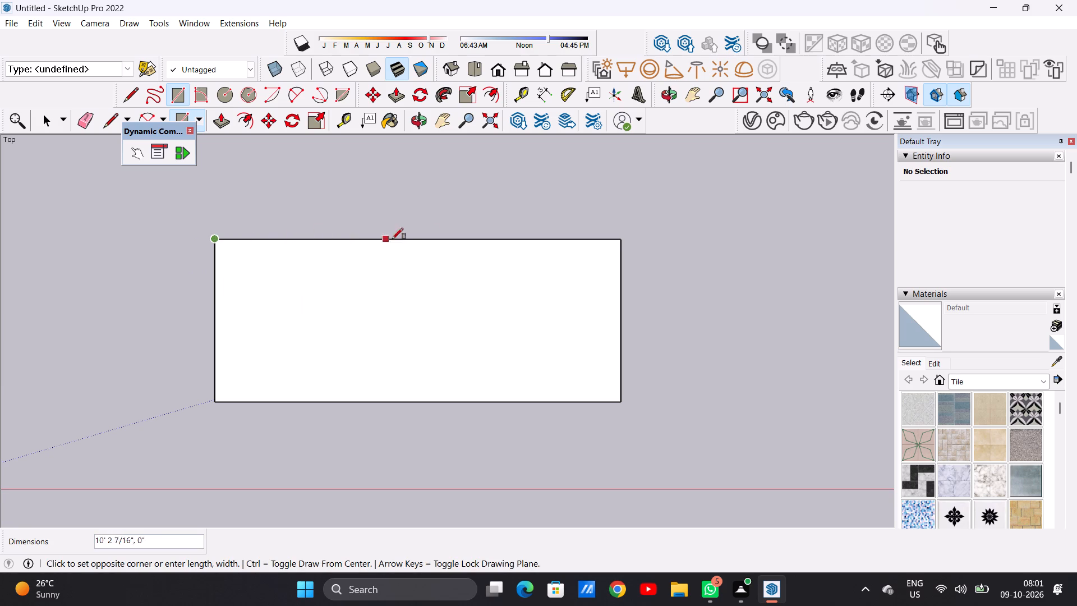
{"action": "left_click", "coordinate": [619, 237]}
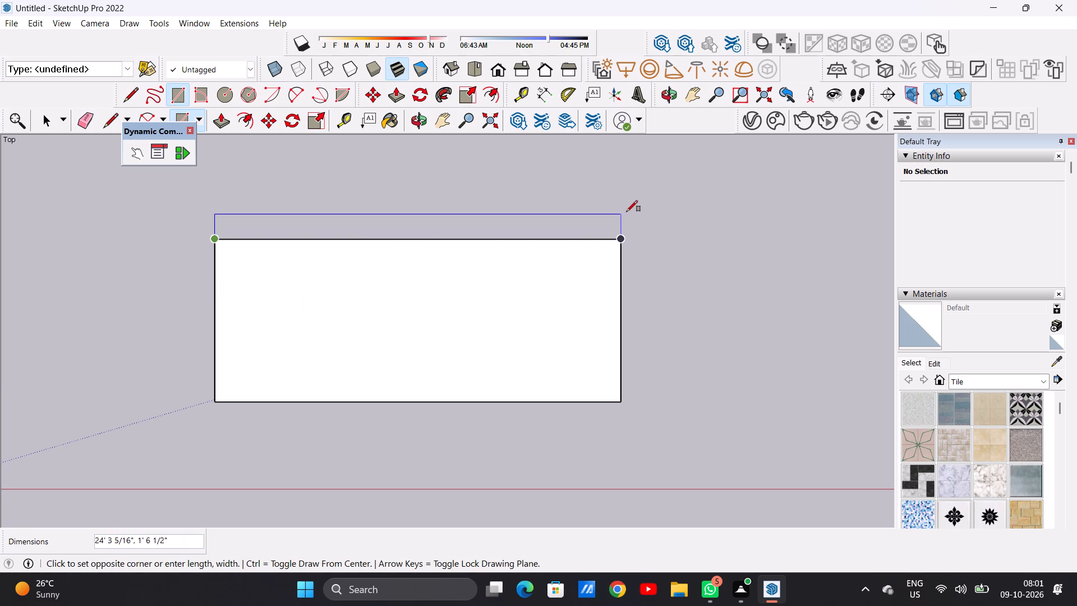
{"action": "left_click", "coordinate": [626, 206]}
{"action": "key", "text": "space"}
{"action": "type", "text": "E"}
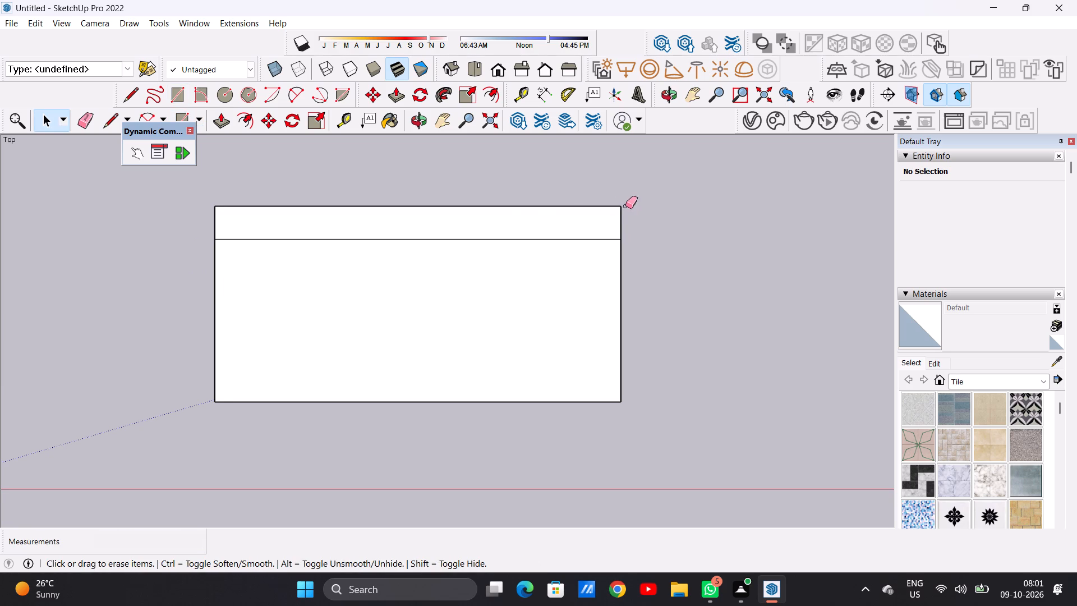
{"action": "left_click_drag", "start_coordinate": [520, 225], "coordinate": [526, 240]}
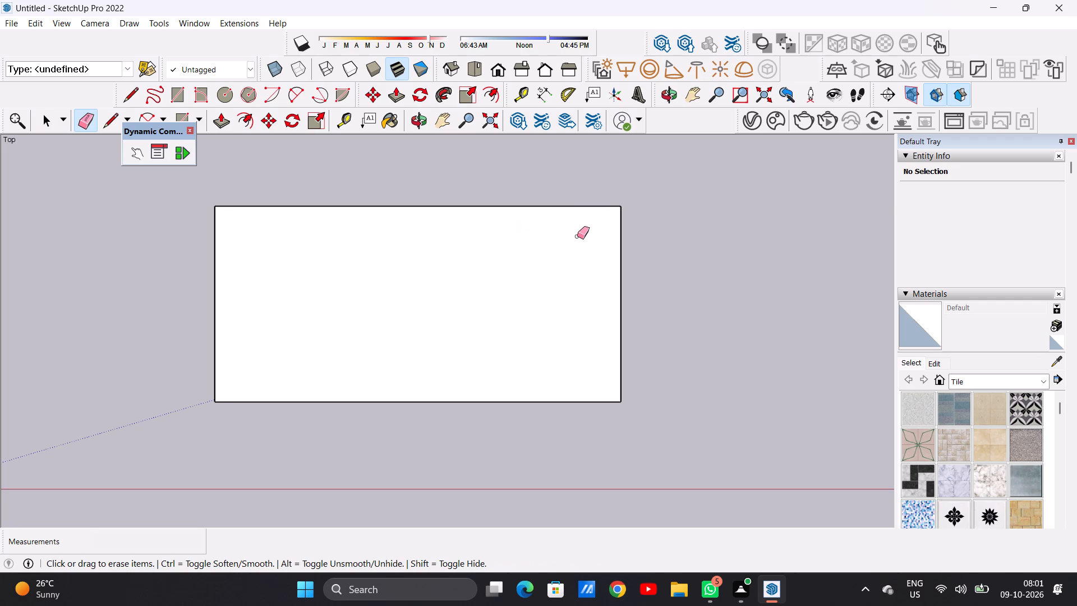
Draw an adjoining rectangle about 8' 2" by 11' 8 7/16" along the base face's right edge.
{"action": "key", "text": "r"}
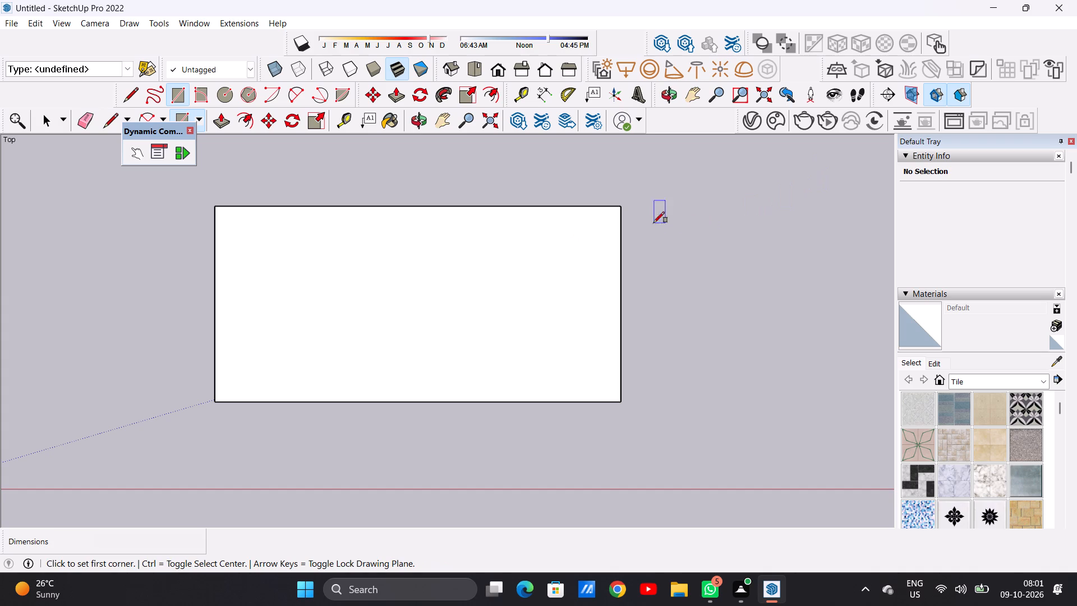
{"action": "left_click", "coordinate": [623, 210]}
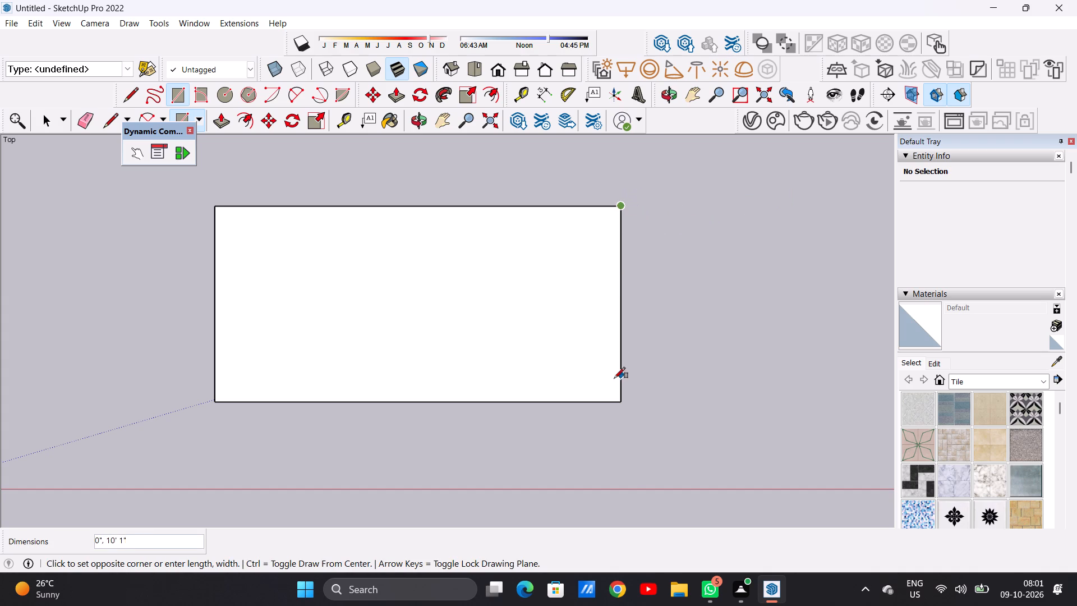
{"action": "left_click", "coordinate": [623, 401]}
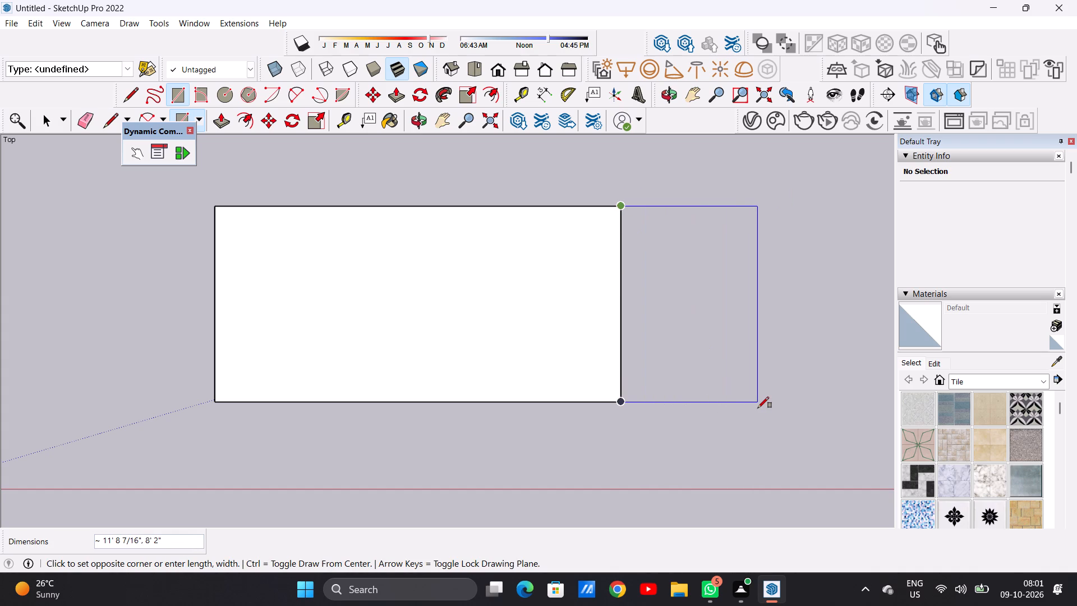
{"action": "left_click", "coordinate": [758, 408]}
{"action": "key", "text": "space"}
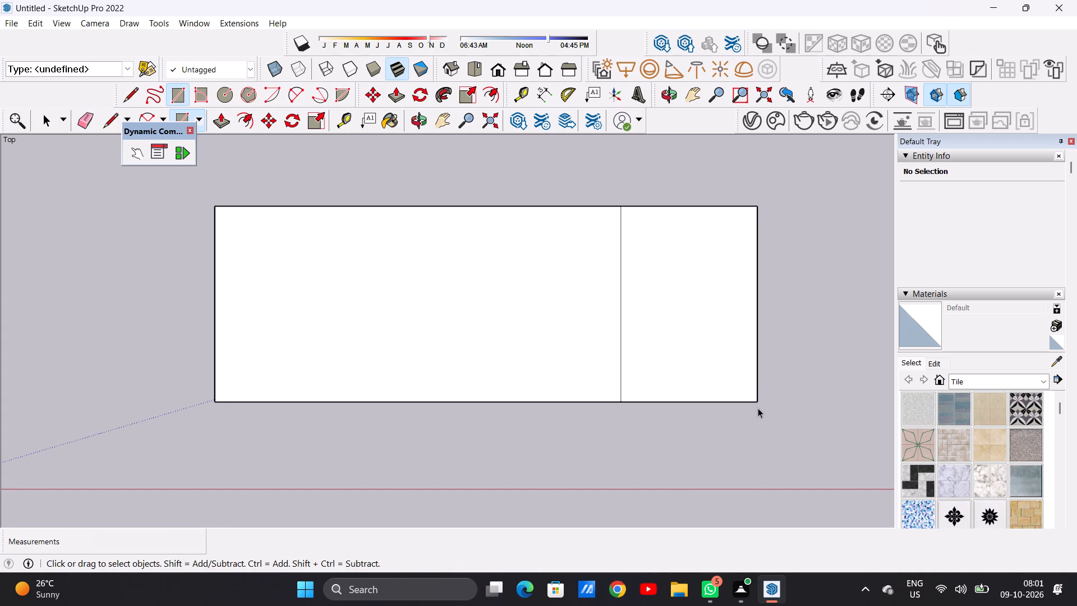
Erase the shared edge between the base face and the adjoining rectangle to merge them into one face.
{"action": "type", "text": "E"}
{"action": "left_click_drag", "start_coordinate": [630, 310], "coordinate": [576, 309]}
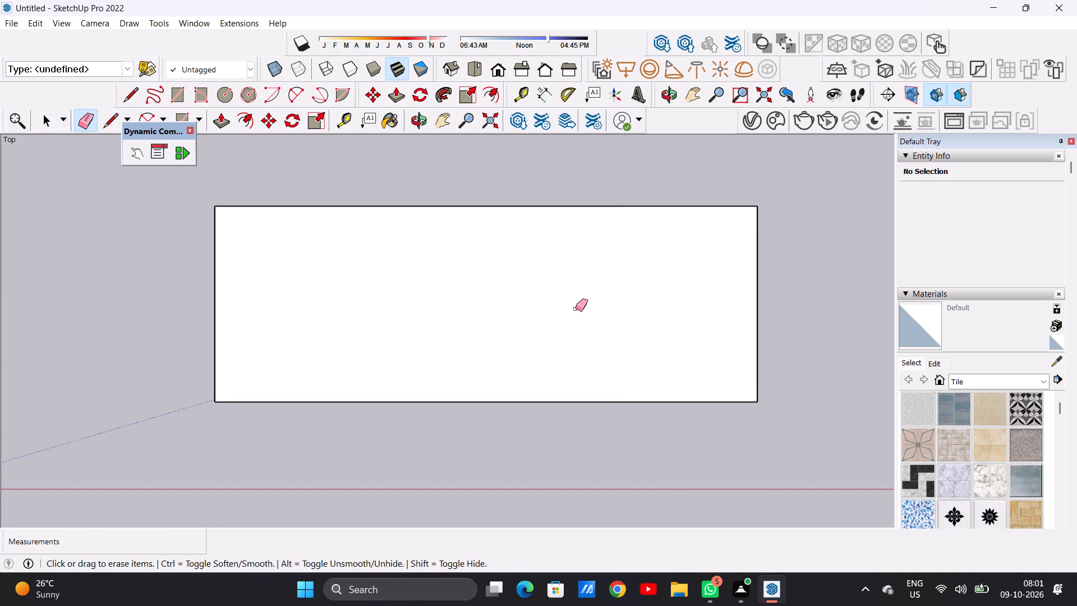
{"action": "key", "text": "space"}
Push/Pull the enlarged base face upward 9" to form the slab.
{"action": "scroll", "coordinate": [303, 370], "scroll_direction": "down", "scroll_amount": 11}
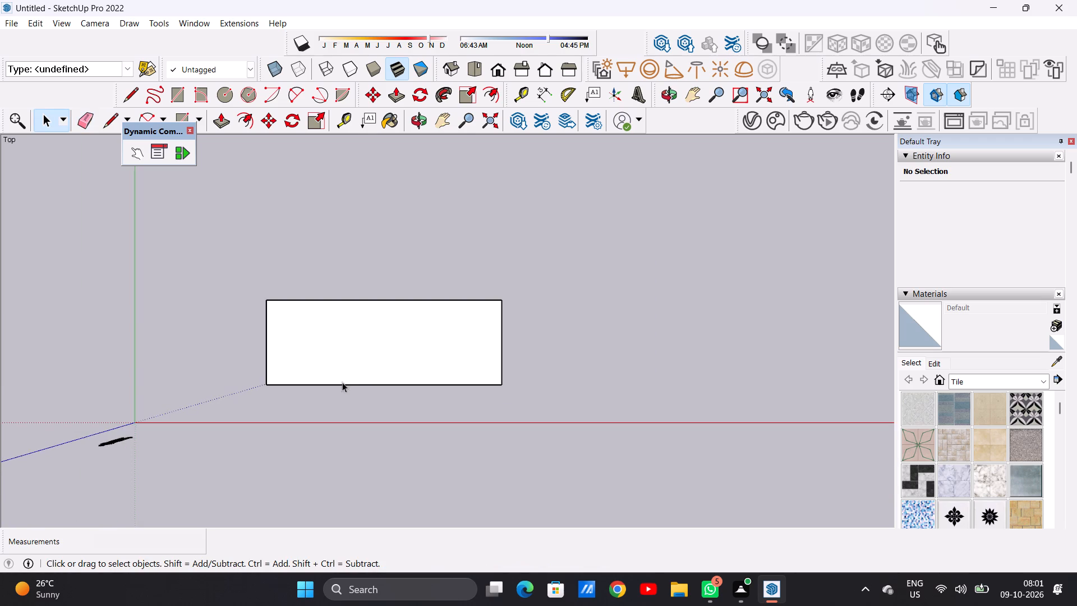
{"action": "scroll", "coordinate": [250, 376], "scroll_direction": "up", "scroll_amount": 6}
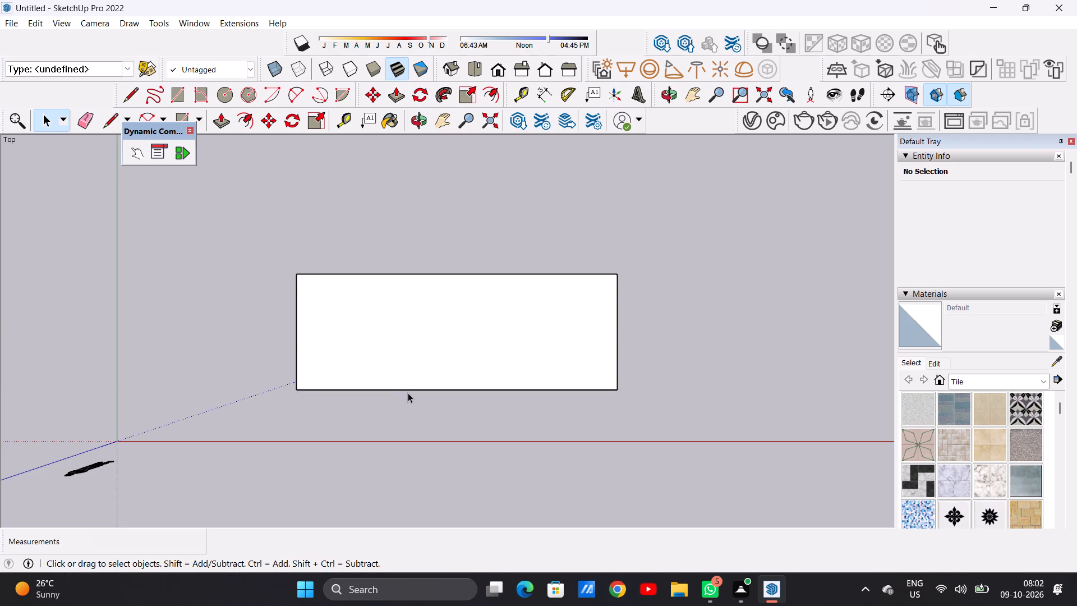
{"action": "scroll", "coordinate": [428, 324], "scroll_direction": "down", "scroll_amount": 4}
{"action": "scroll", "coordinate": [593, 327], "scroll_direction": "up", "scroll_amount": 1}
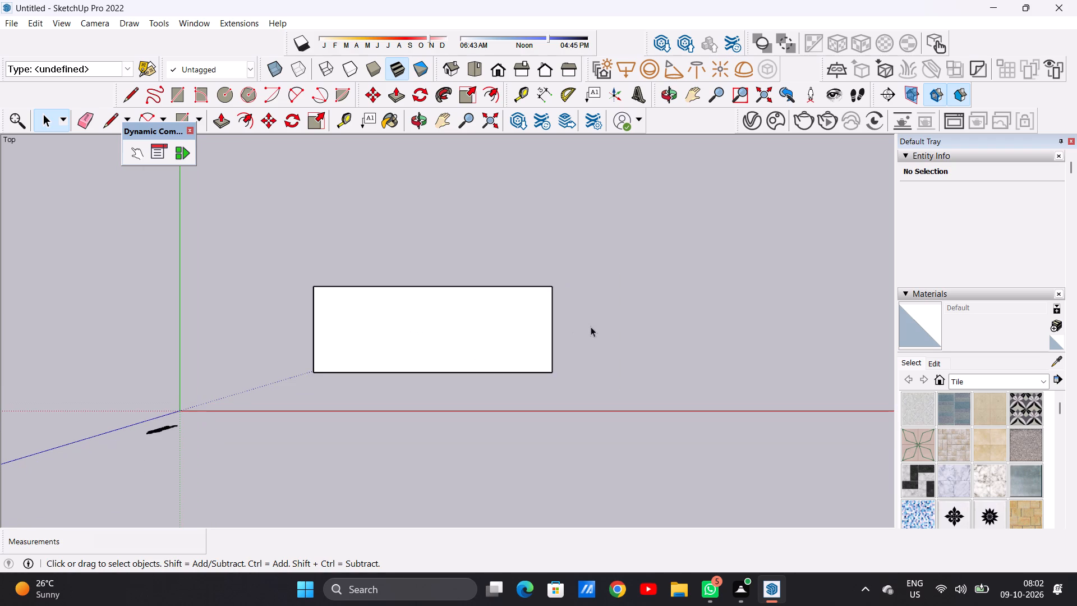
{"action": "scroll", "coordinate": [522, 327], "scroll_direction": "up", "scroll_amount": 3}
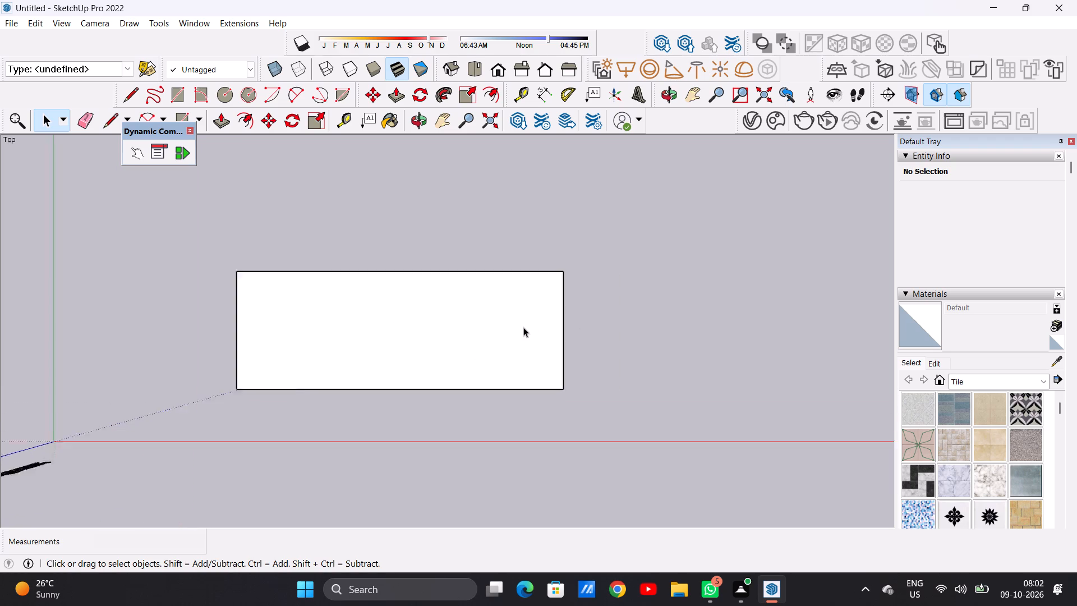
{"action": "scroll", "coordinate": [523, 327], "scroll_direction": "up", "scroll_amount": 2}
{"action": "scroll", "coordinate": [176, 349], "scroll_direction": "up", "scroll_amount": 4}
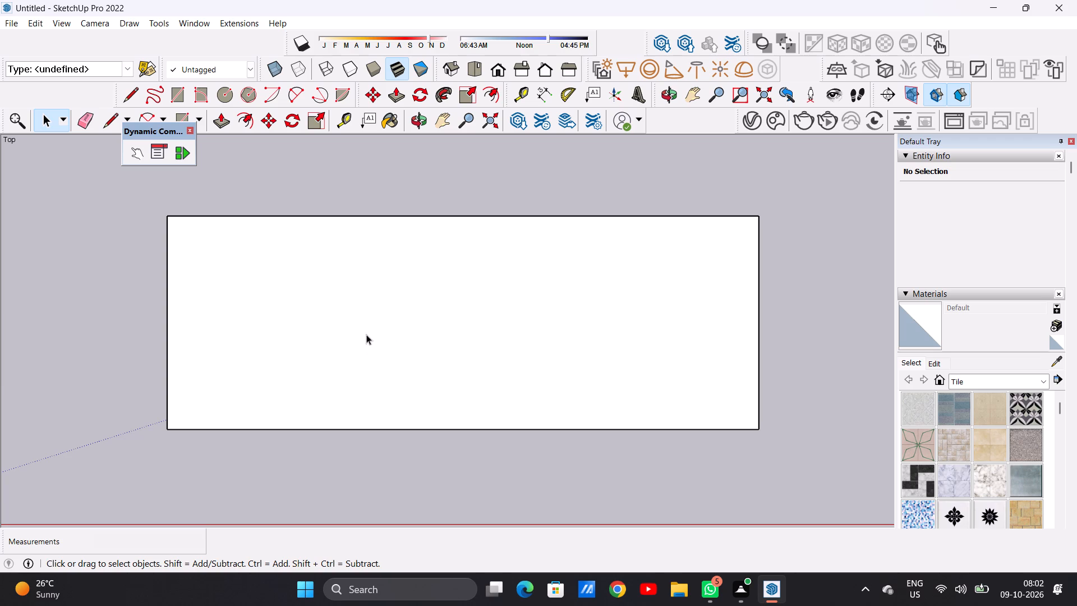
{"action": "scroll", "coordinate": [375, 333], "scroll_direction": "down", "scroll_amount": 5}
{"action": "scroll", "coordinate": [404, 347], "scroll_direction": "up", "scroll_amount": 3}
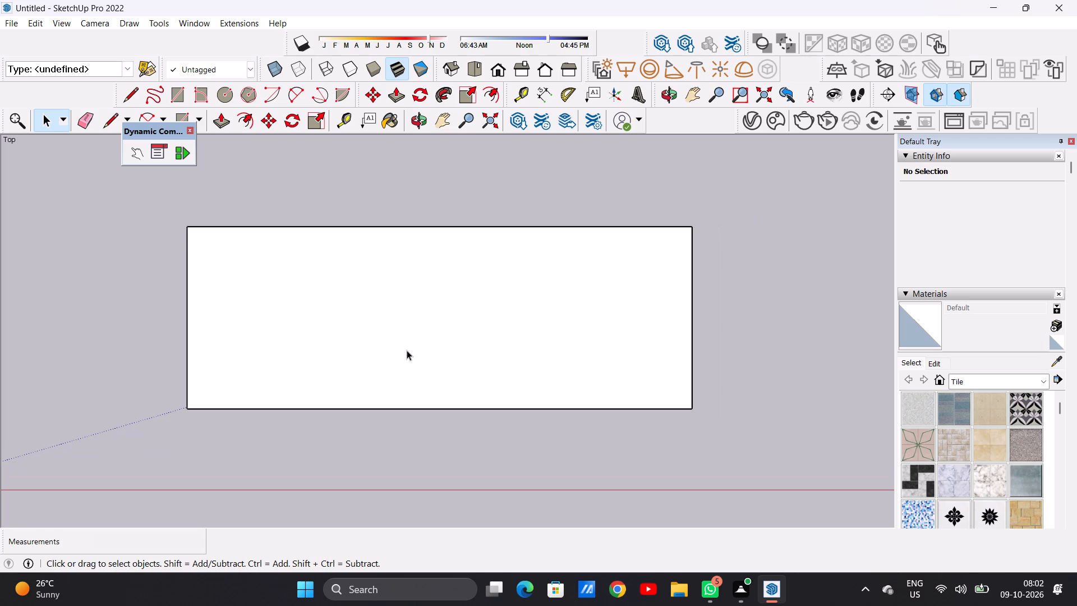
{"action": "key", "text": "p"}
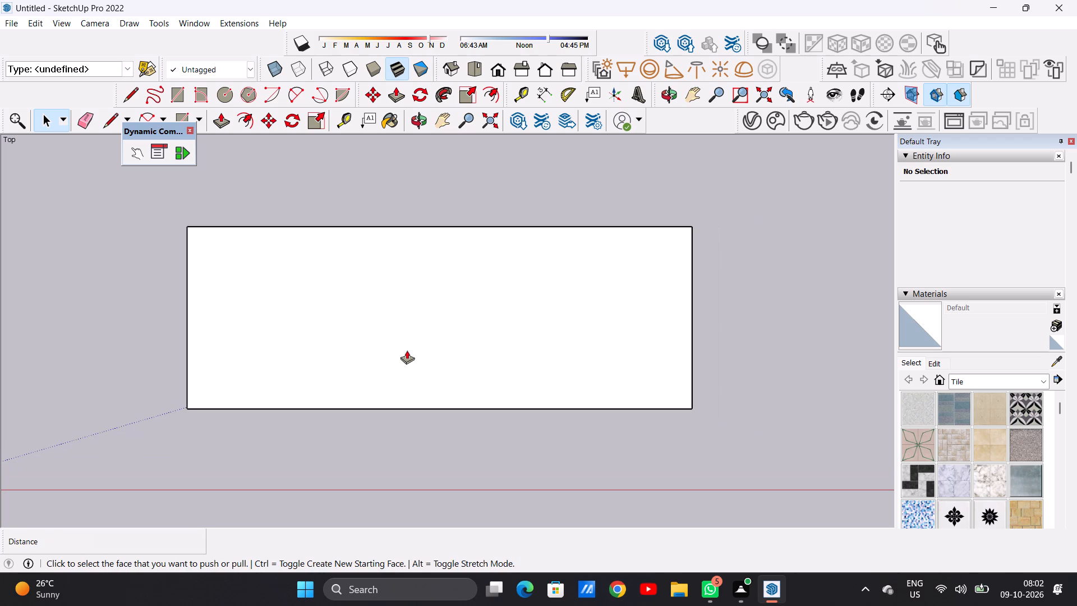
{"action": "middle_click_drag", "start_coordinate": [579, 436], "coordinate": [564, 266]}
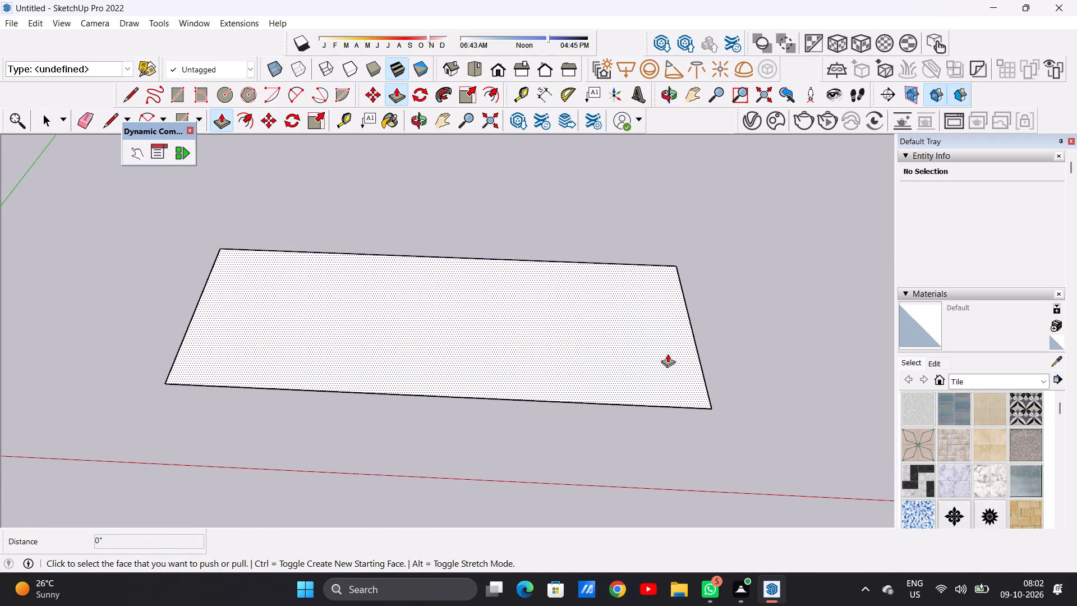
{"action": "left_click", "coordinate": [668, 353]}
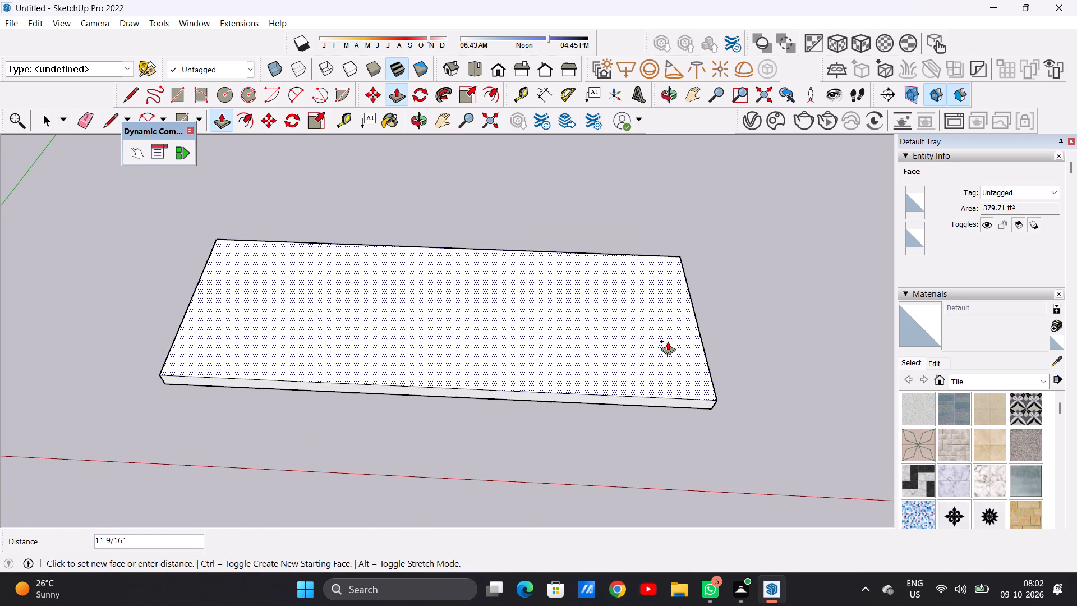
{"action": "type", "text": "9\""}
{"action": "key", "text": "Return"}
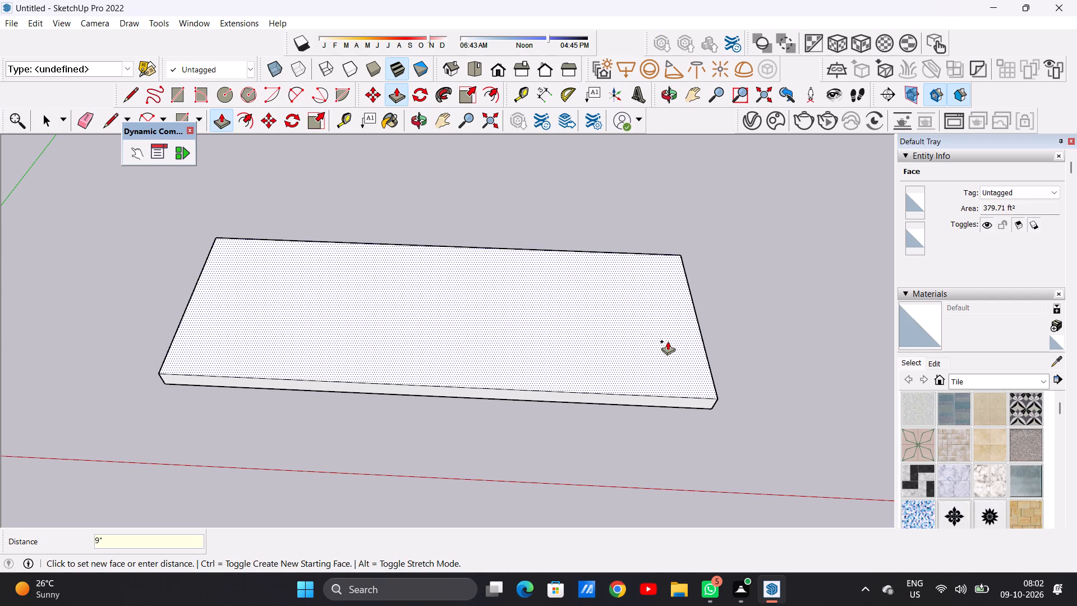
{"action": "key", "text": "space"}
In top view, offset the slab's top face outline inward by about 10 3/16".
{"action": "scroll", "coordinate": [629, 326], "scroll_direction": "down", "scroll_amount": 5}
{"action": "middle_click_drag", "start_coordinate": [551, 350], "coordinate": [530, 474]}
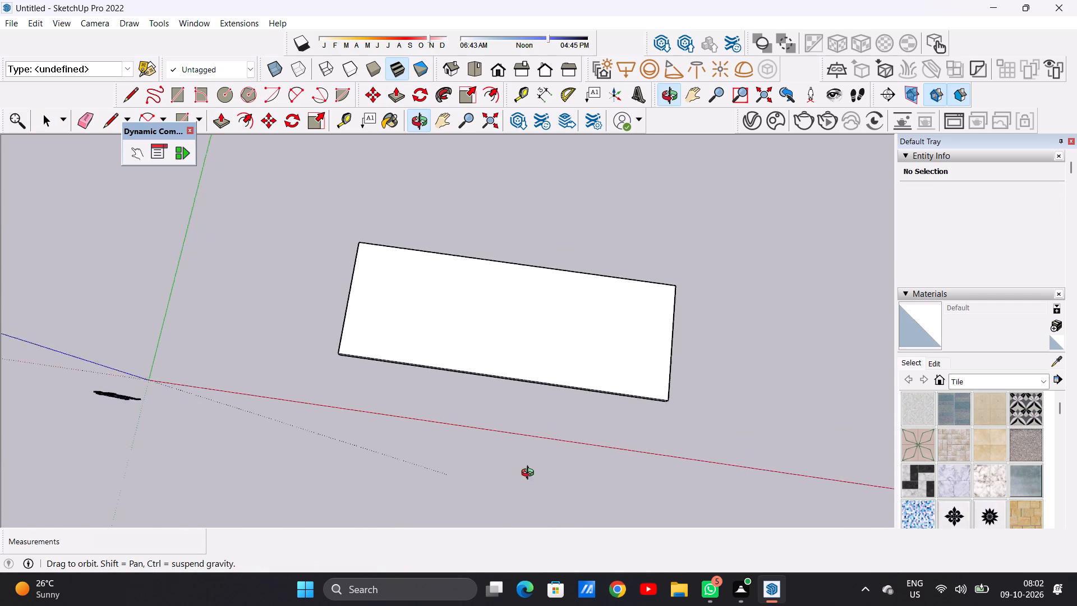
{"action": "middle_click_drag", "start_coordinate": [530, 474], "coordinate": [545, 516]}
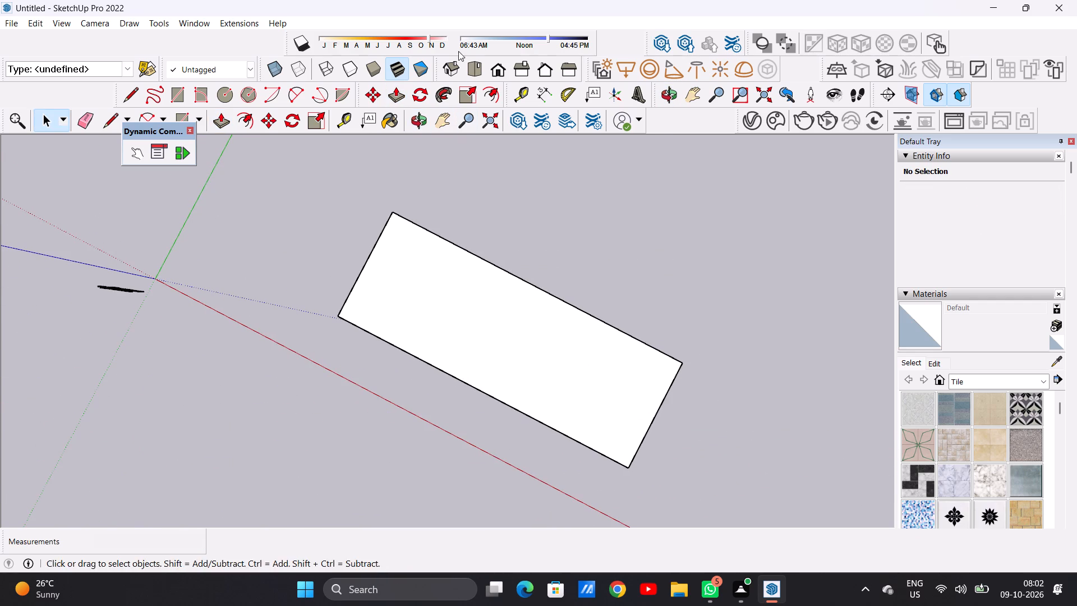
{"action": "left_click", "coordinate": [475, 70]}
{"action": "scroll", "coordinate": [732, 209], "scroll_direction": "up", "scroll_amount": 5}
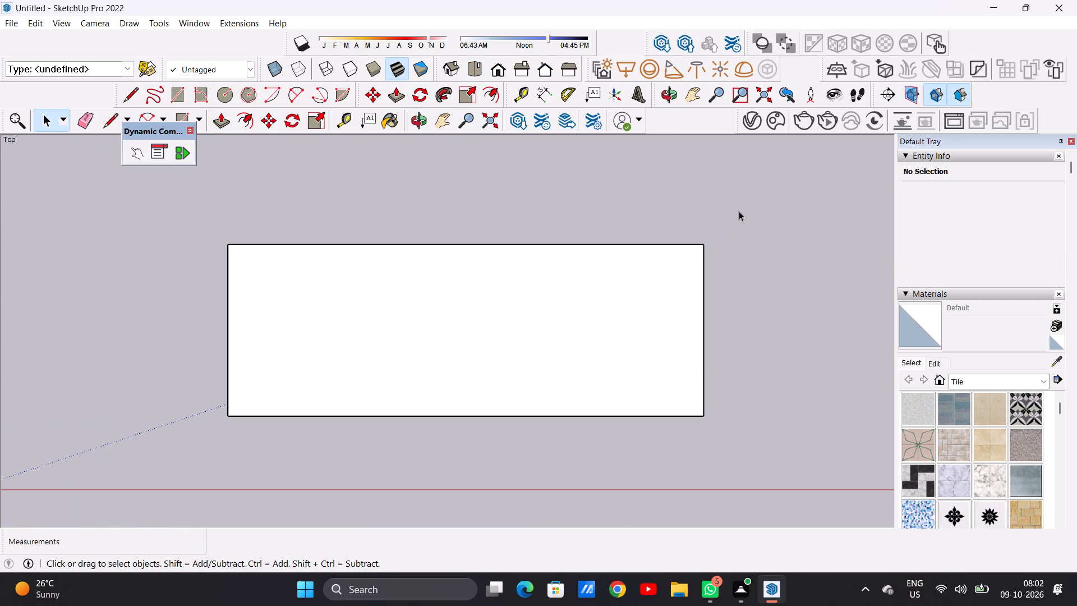
{"action": "type", "text": "OF"}
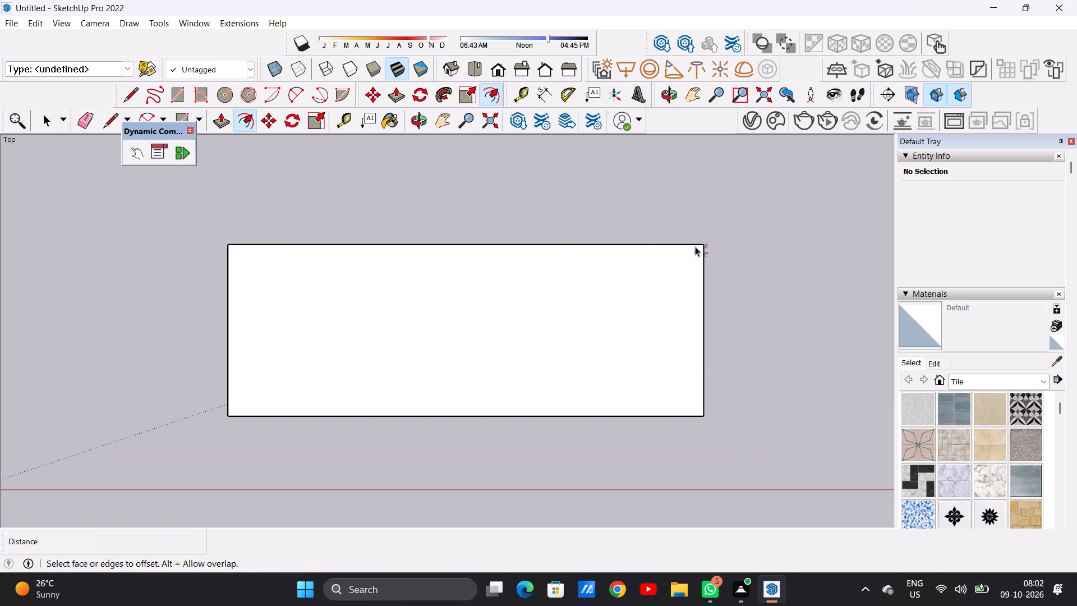
{"action": "left_click", "coordinate": [567, 286]}
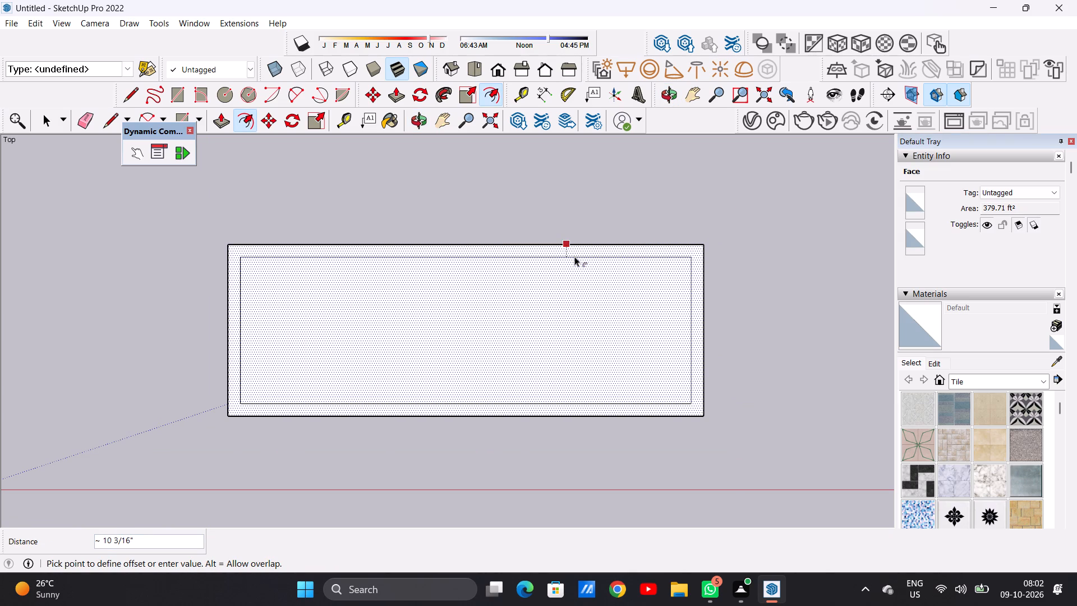
{"action": "left_click", "coordinate": [574, 256]}
{"action": "key", "text": "space"}
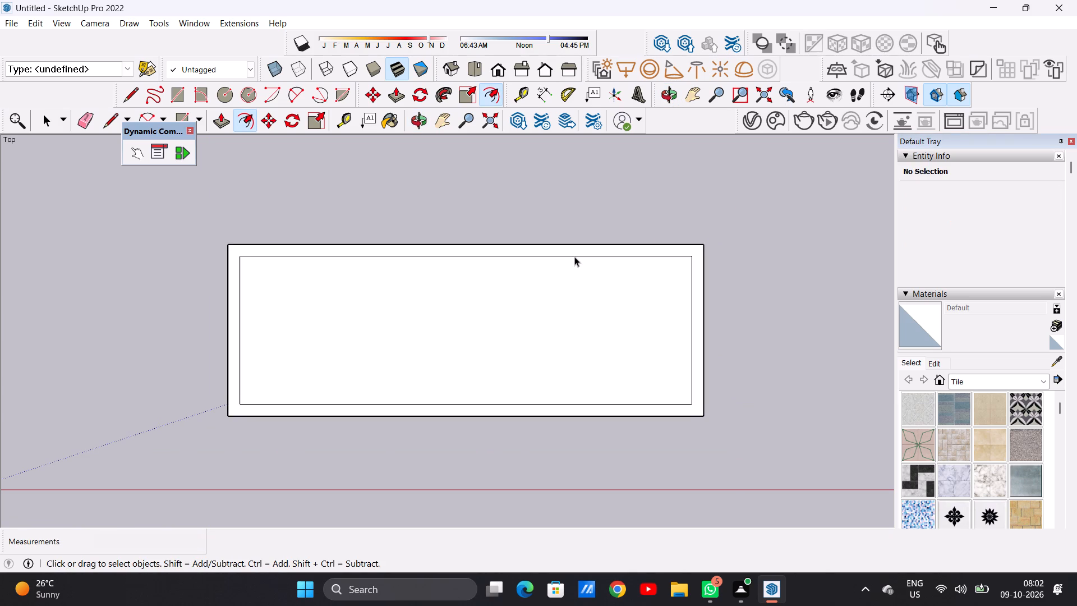
Divide the inset outline with two crosswise lines about 10' 1" long, one about 30% from its left end, the other midway along the remaining part.
{"action": "scroll", "coordinate": [277, 351], "scroll_direction": "down", "scroll_amount": 4}
{"action": "scroll", "coordinate": [396, 393], "scroll_direction": "up", "scroll_amount": 3}
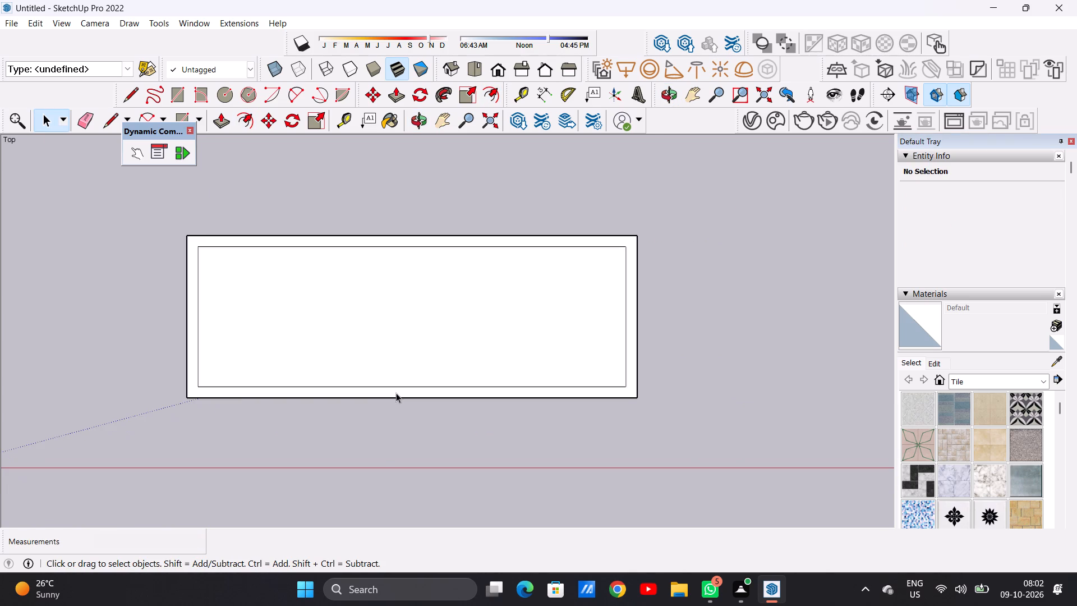
{"action": "key", "text": "l"}
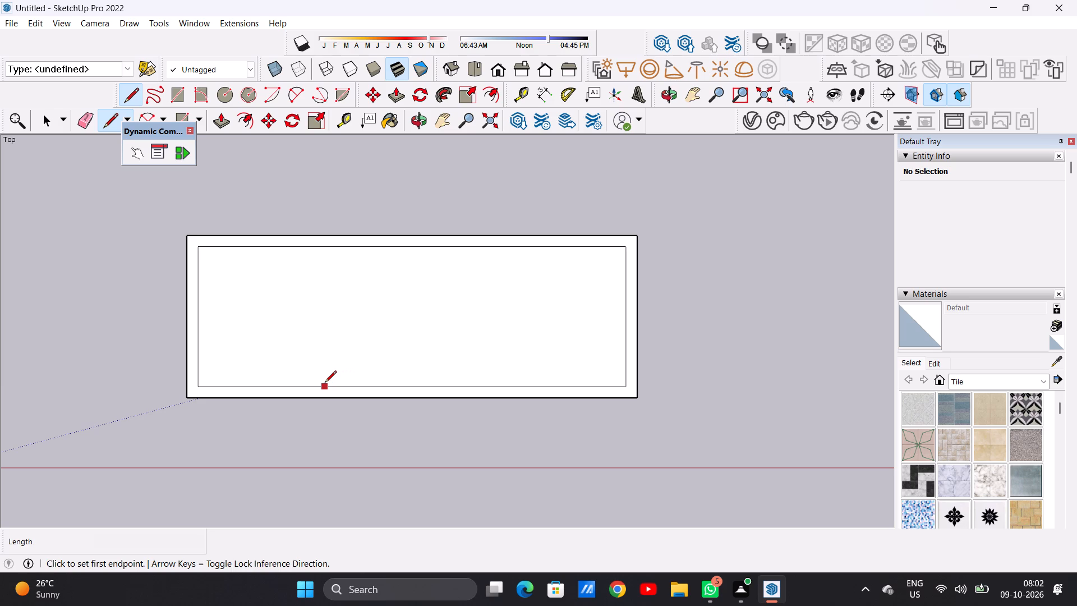
{"action": "left_click", "coordinate": [325, 383]}
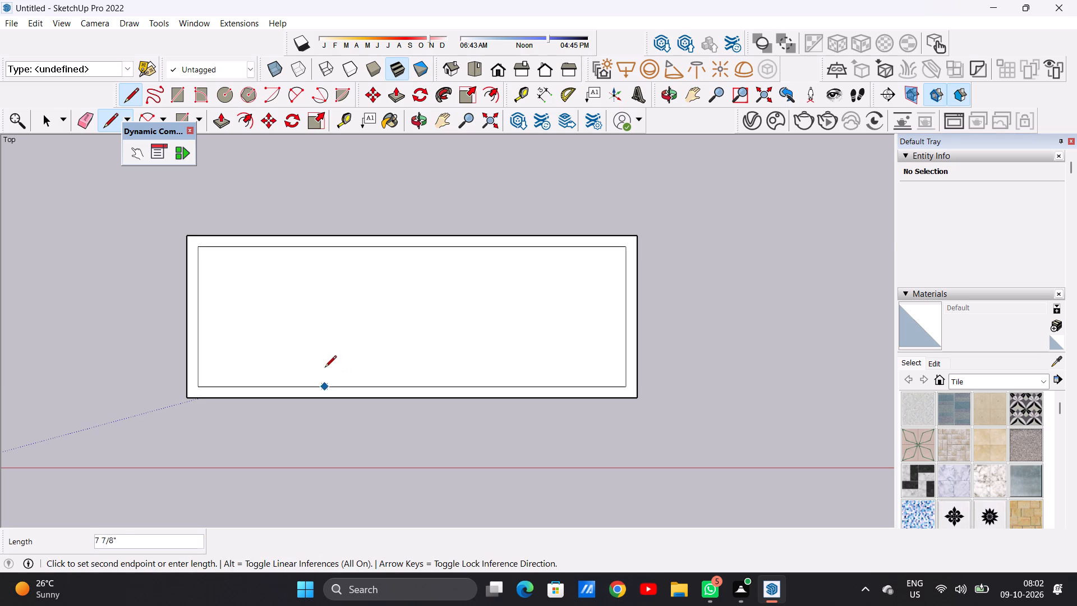
{"action": "left_click", "coordinate": [324, 249]}
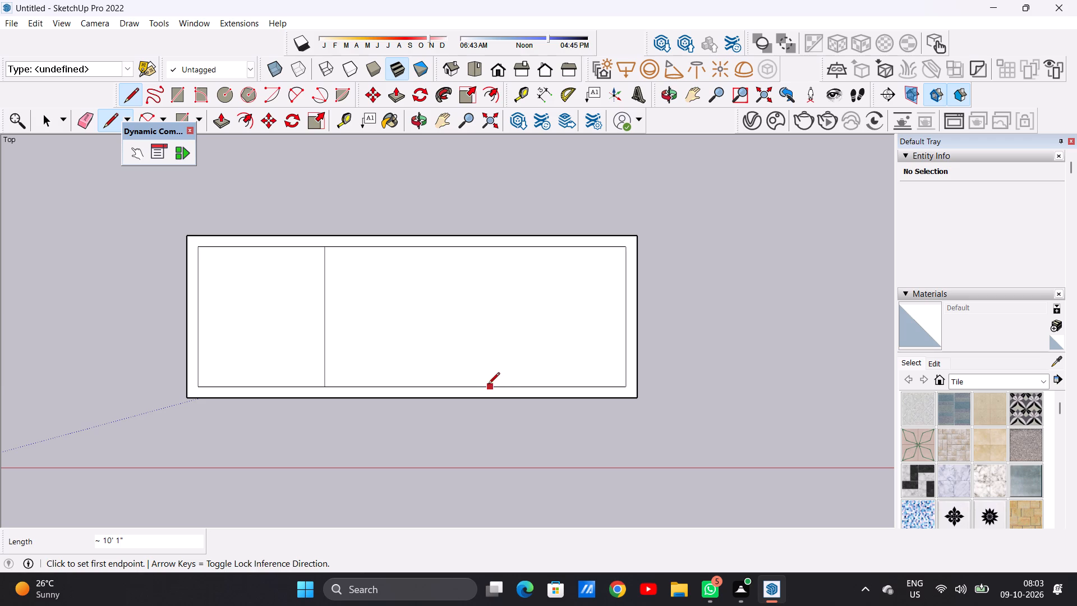
{"action": "left_click", "coordinate": [478, 388]}
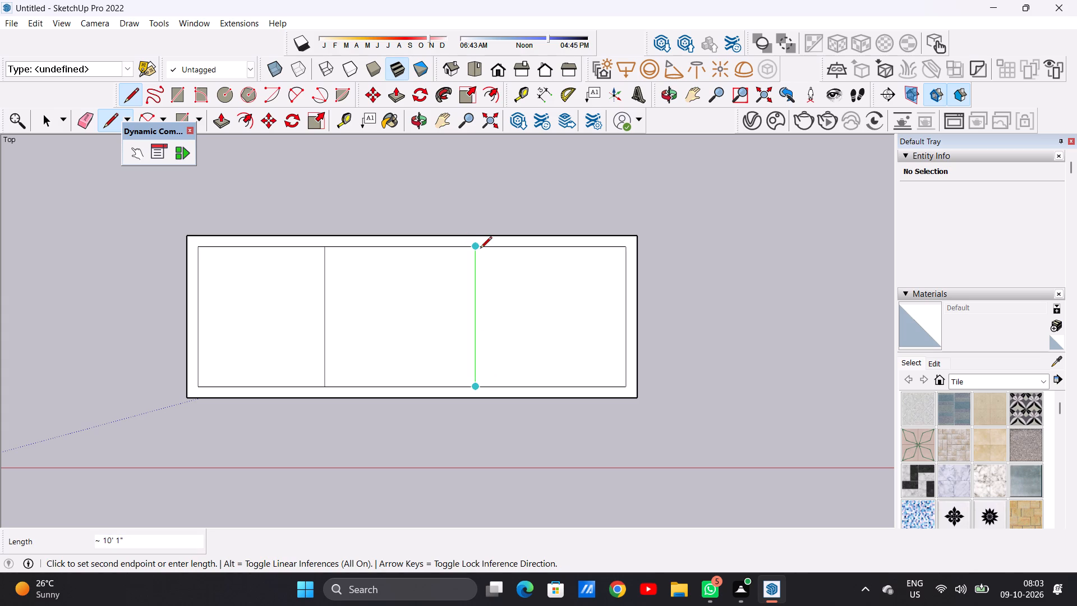
{"action": "left_click", "coordinate": [480, 247]}
{"action": "key", "text": "space"}
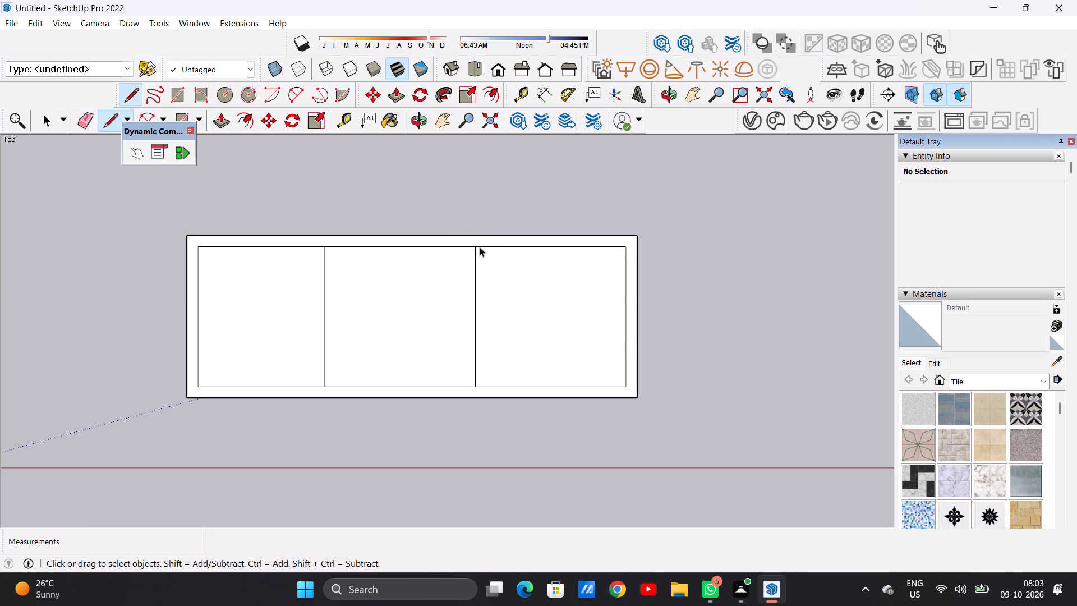
Examine the slab and its three bays from low and high angles to judge the layout.
{"action": "scroll", "coordinate": [502, 297], "scroll_direction": "down", "scroll_amount": 4}
{"action": "middle_click_drag", "start_coordinate": [466, 368], "coordinate": [460, 220]}
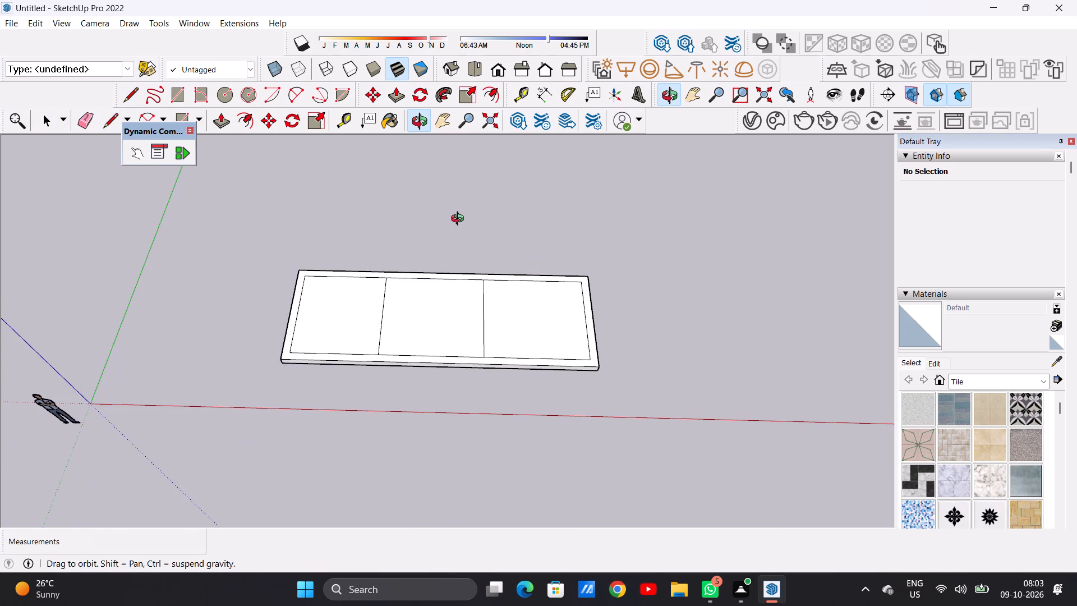
{"action": "middle_click_drag", "start_coordinate": [460, 220], "coordinate": [491, 235]}
{"action": "scroll", "coordinate": [527, 321], "scroll_direction": "up", "scroll_amount": 3}
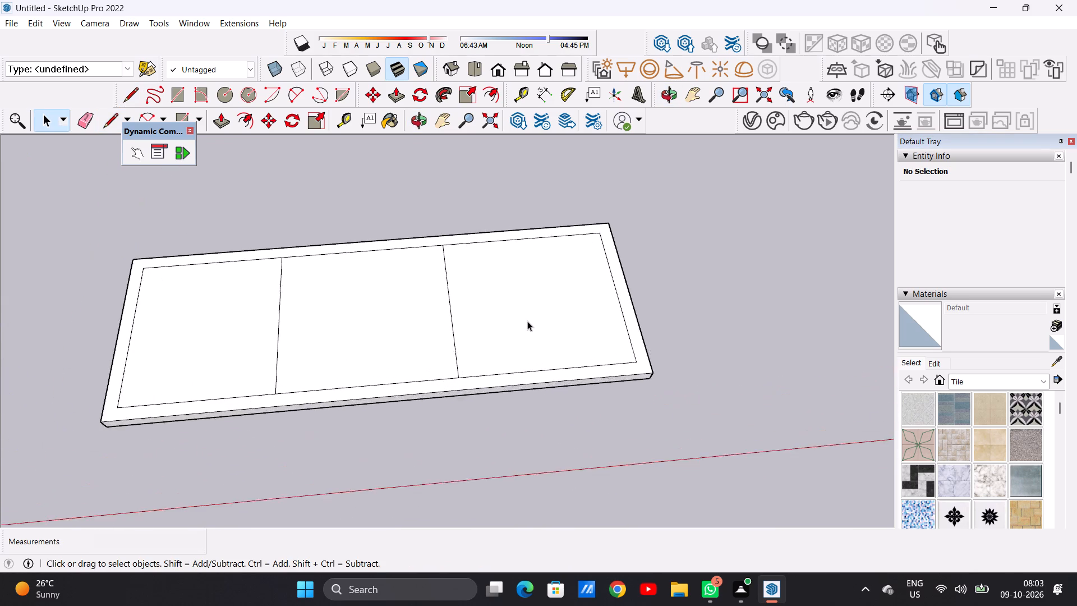
{"action": "scroll", "coordinate": [527, 321], "scroll_direction": "up", "scroll_amount": 3}
{"action": "middle_click_drag", "start_coordinate": [489, 325], "coordinate": [497, 415]}
{"action": "scroll", "coordinate": [446, 335], "scroll_direction": "down", "scroll_amount": 3}
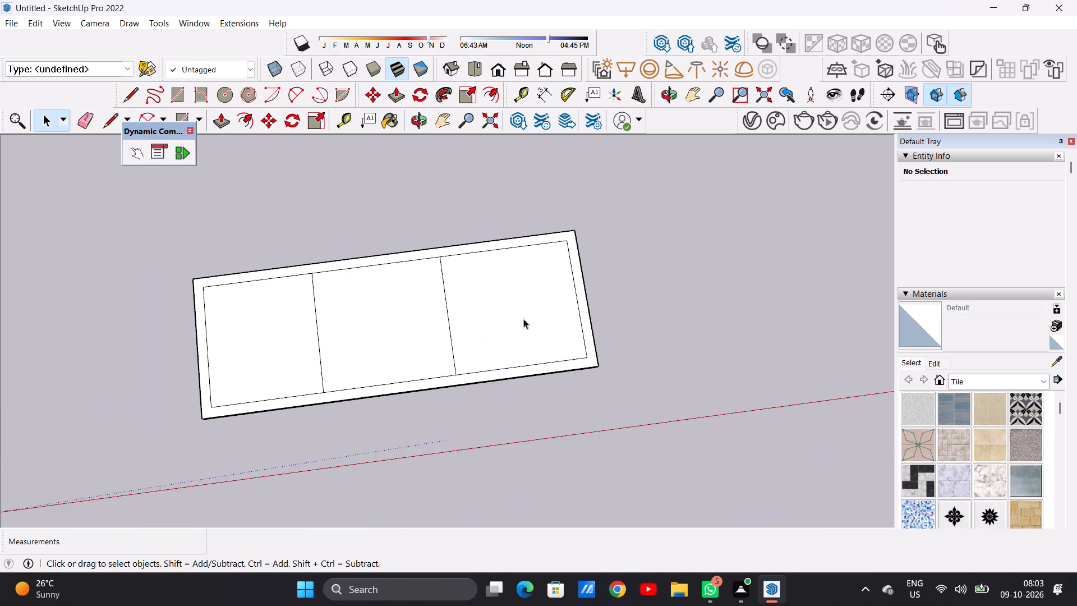
{"action": "scroll", "coordinate": [523, 319], "scroll_direction": "down", "scroll_amount": 2}
{"action": "scroll", "coordinate": [617, 289], "scroll_direction": "up", "scroll_amount": 1}
{"action": "scroll", "coordinate": [636, 324], "scroll_direction": "down", "scroll_amount": 3}
{"action": "middle_click_drag", "start_coordinate": [562, 362], "coordinate": [527, 414]}
{"action": "scroll", "coordinate": [379, 363], "scroll_direction": "up", "scroll_amount": 3}
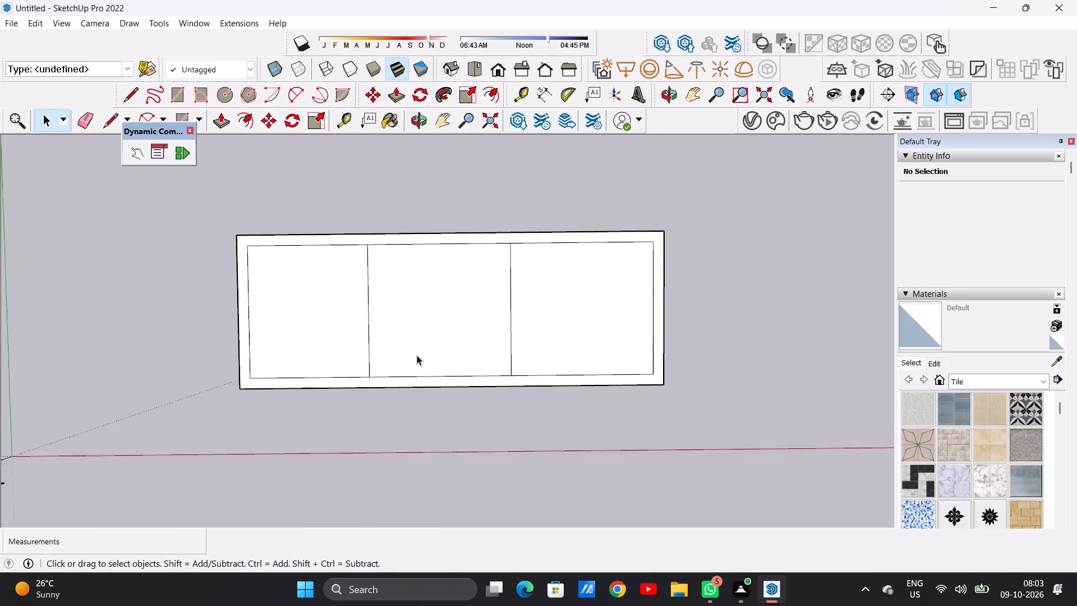
{"action": "scroll", "coordinate": [417, 355], "scroll_direction": "up", "scroll_amount": 4}
{"action": "key", "text": "l"}
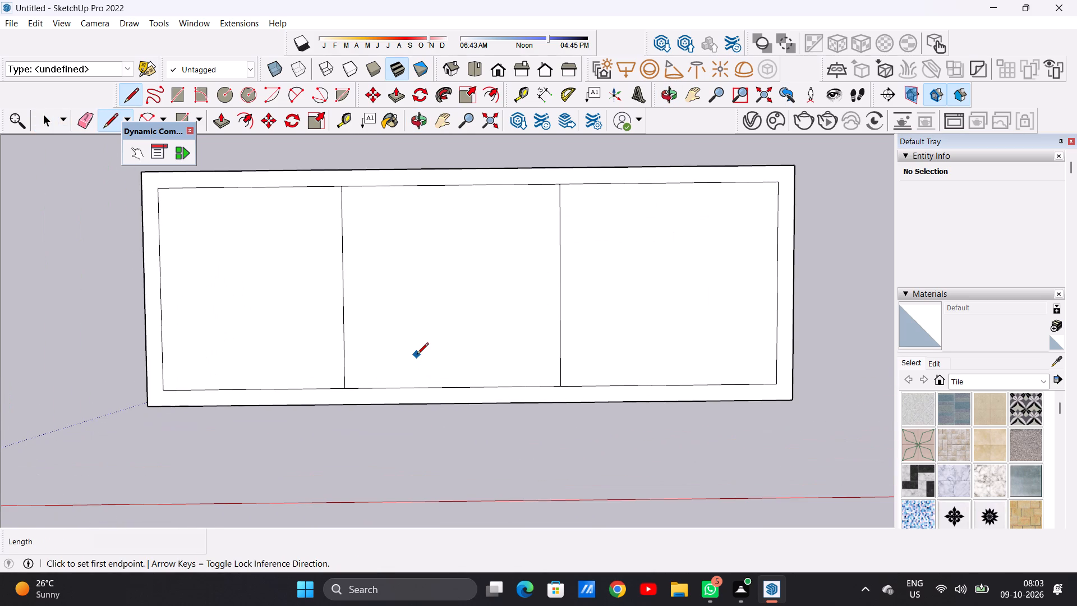
{"action": "key", "text": "space"}
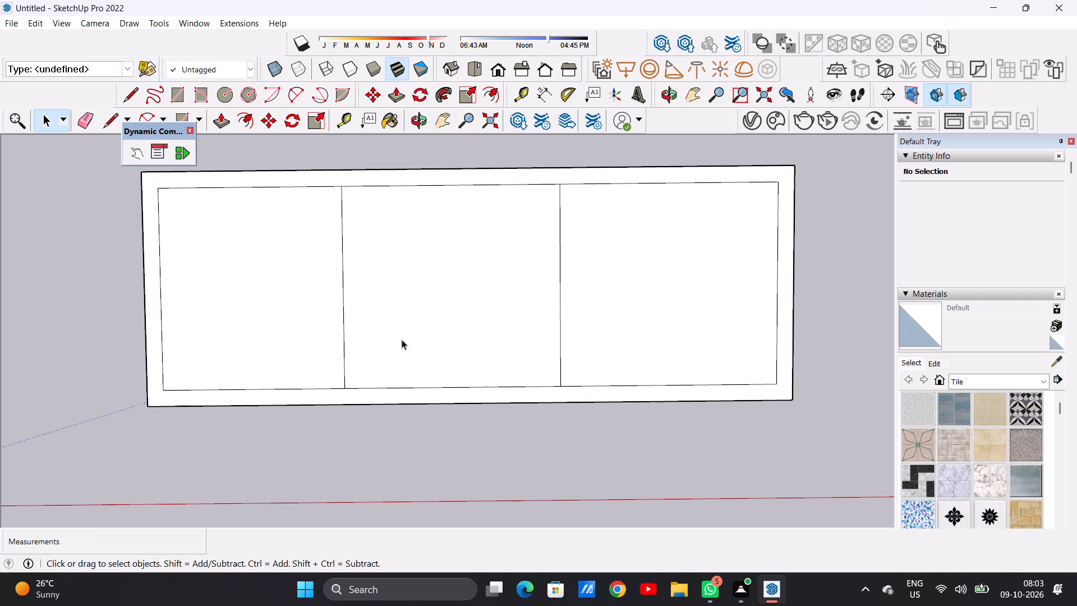
{"action": "scroll", "coordinate": [459, 338], "scroll_direction": "down", "scroll_amount": 7}
{"action": "middle_click_drag", "start_coordinate": [459, 365], "coordinate": [379, 205]}
{"action": "middle_click_drag", "start_coordinate": [383, 205], "coordinate": [398, 231]}
{"action": "middle_click_drag", "start_coordinate": [509, 318], "coordinate": [528, 287]}
{"action": "scroll", "coordinate": [581, 330], "scroll_direction": "up", "scroll_amount": 4}
{"action": "scroll", "coordinate": [592, 341], "scroll_direction": "down", "scroll_amount": 1}
{"action": "scroll", "coordinate": [592, 341], "scroll_direction": "up", "scroll_amount": 1}
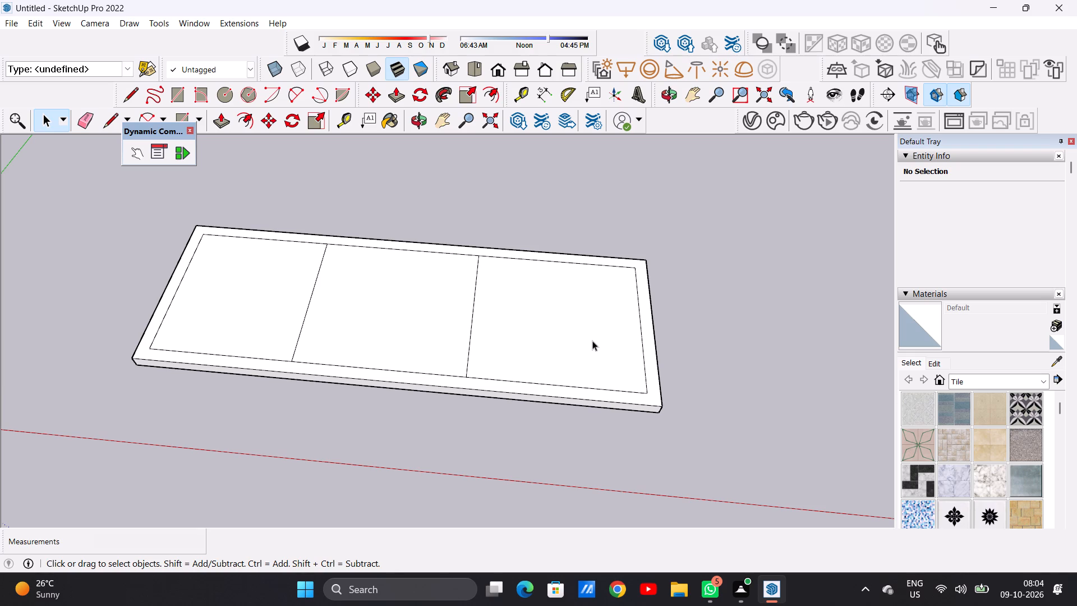
{"action": "scroll", "coordinate": [439, 365], "scroll_direction": "down", "scroll_amount": 8}
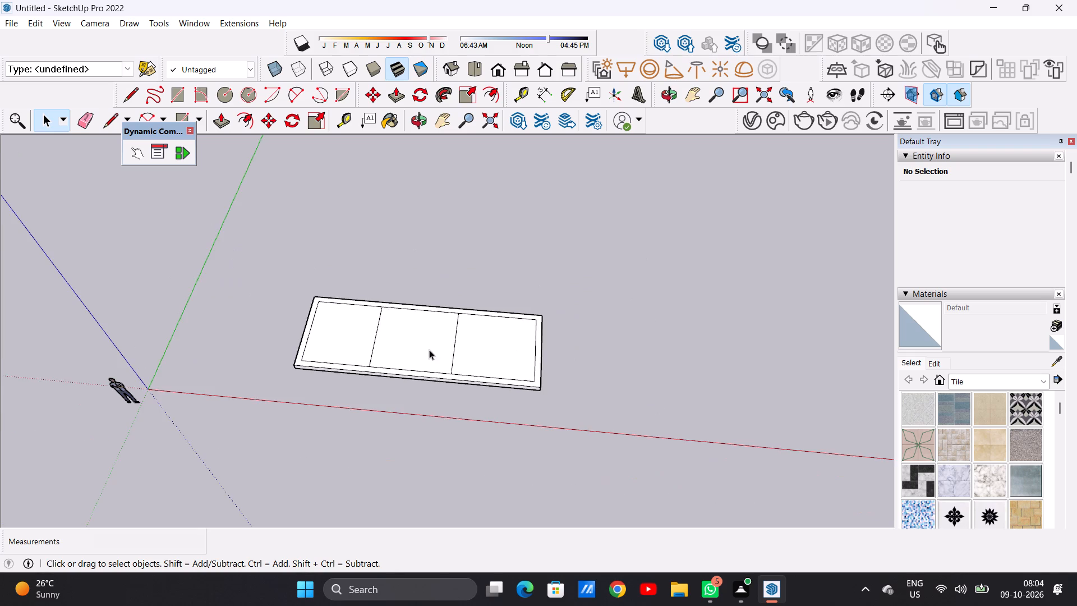
{"action": "scroll", "coordinate": [424, 330], "scroll_direction": "up", "scroll_amount": 10}
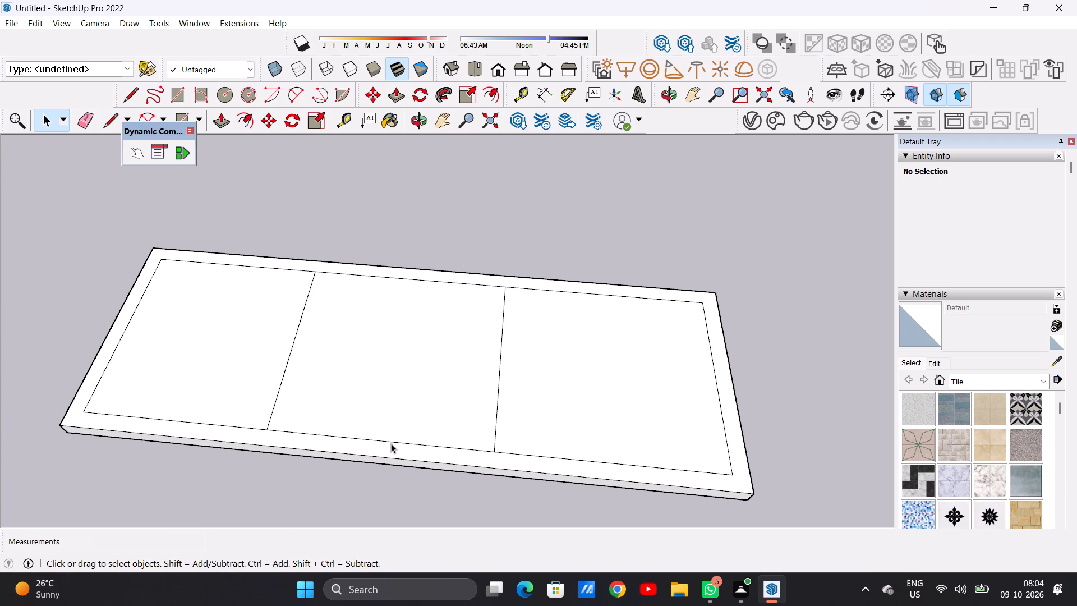
{"action": "scroll", "coordinate": [411, 408], "scroll_direction": "down", "scroll_amount": 8}
{"action": "scroll", "coordinate": [467, 384], "scroll_direction": "up", "scroll_amount": 2}
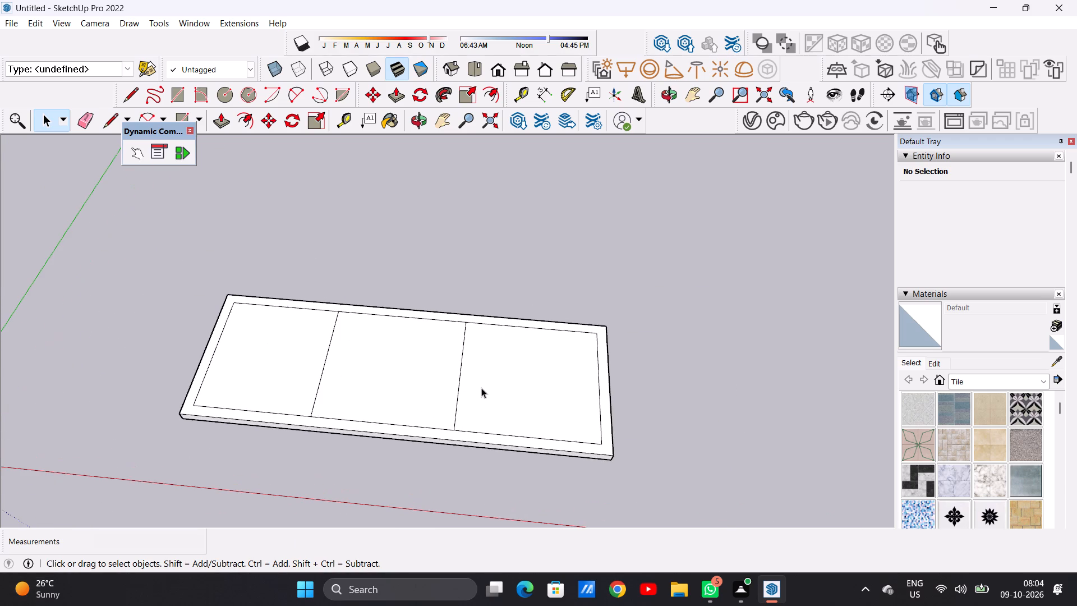
{"action": "scroll", "coordinate": [481, 388], "scroll_direction": "up", "scroll_amount": 2}
{"action": "scroll", "coordinate": [500, 365], "scroll_direction": "down", "scroll_amount": 5}
Push/Pull the slab's right-end bay upward 10' to form a box volume.
{"action": "middle_click_drag", "start_coordinate": [481, 385], "coordinate": [482, 425]}
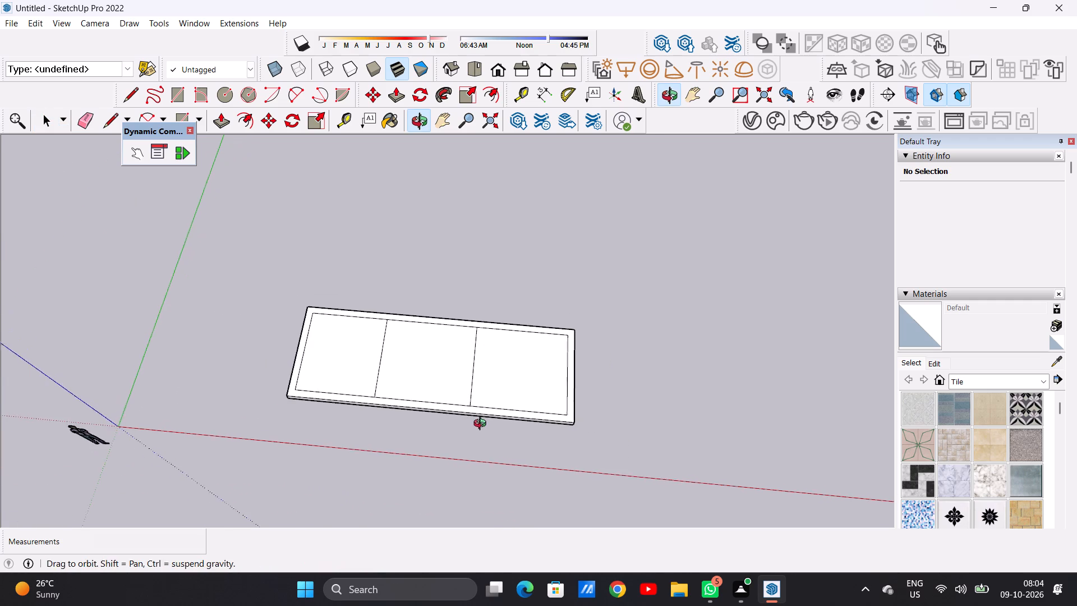
{"action": "middle_click_drag", "start_coordinate": [482, 425], "coordinate": [472, 440]}
{"action": "scroll", "coordinate": [491, 404], "scroll_direction": "up", "scroll_amount": 5}
{"action": "key", "text": "p"}
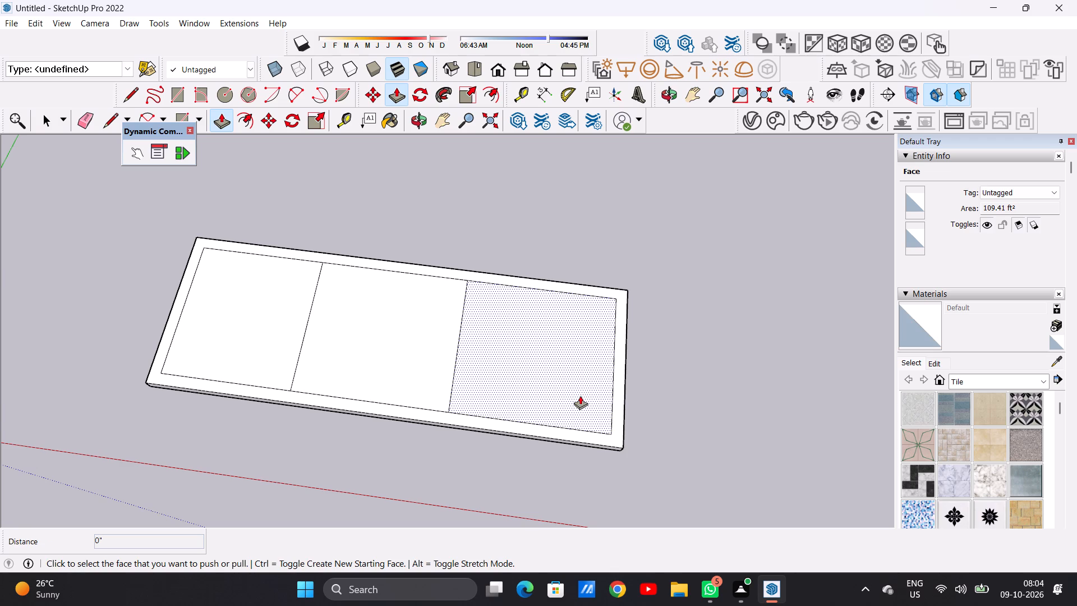
{"action": "left_click", "coordinate": [580, 396]}
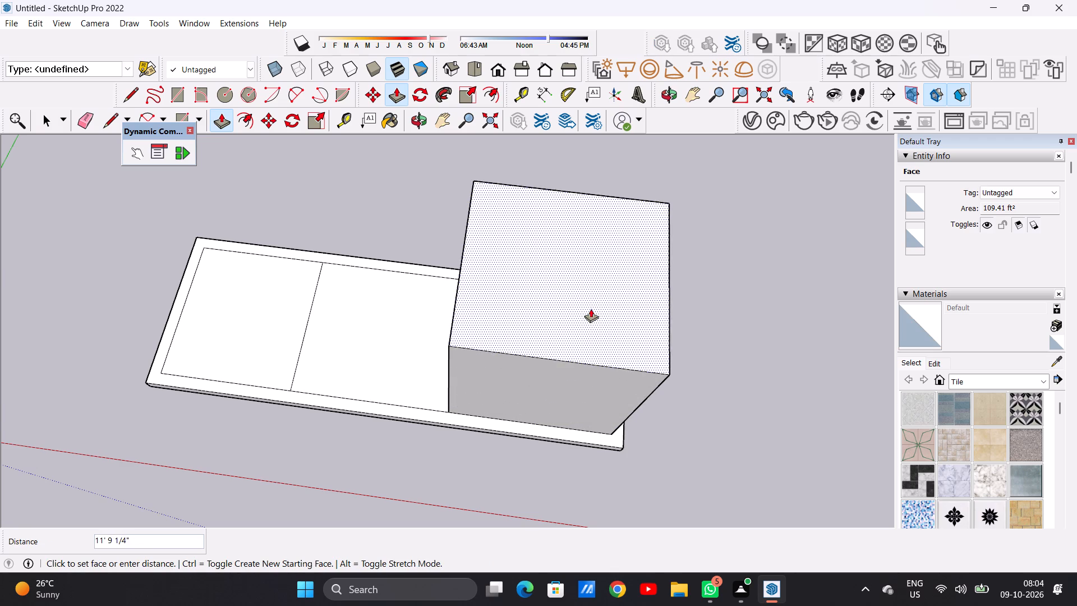
{"action": "middle_click_drag", "start_coordinate": [590, 369], "coordinate": [605, 218]}
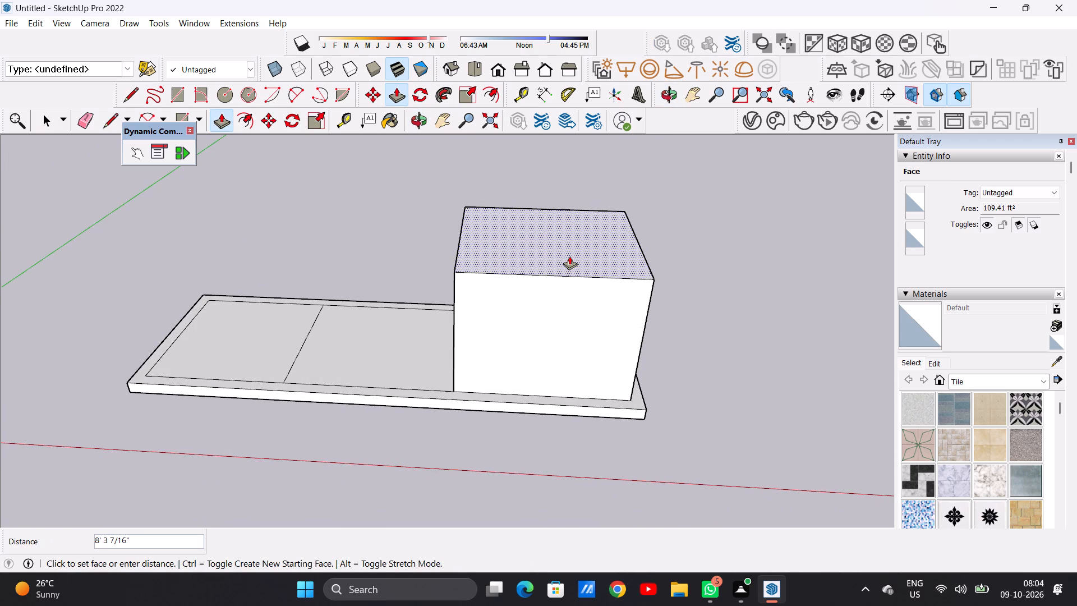
{"action": "type", "text": "10'"}
{"action": "key", "text": "Return"}
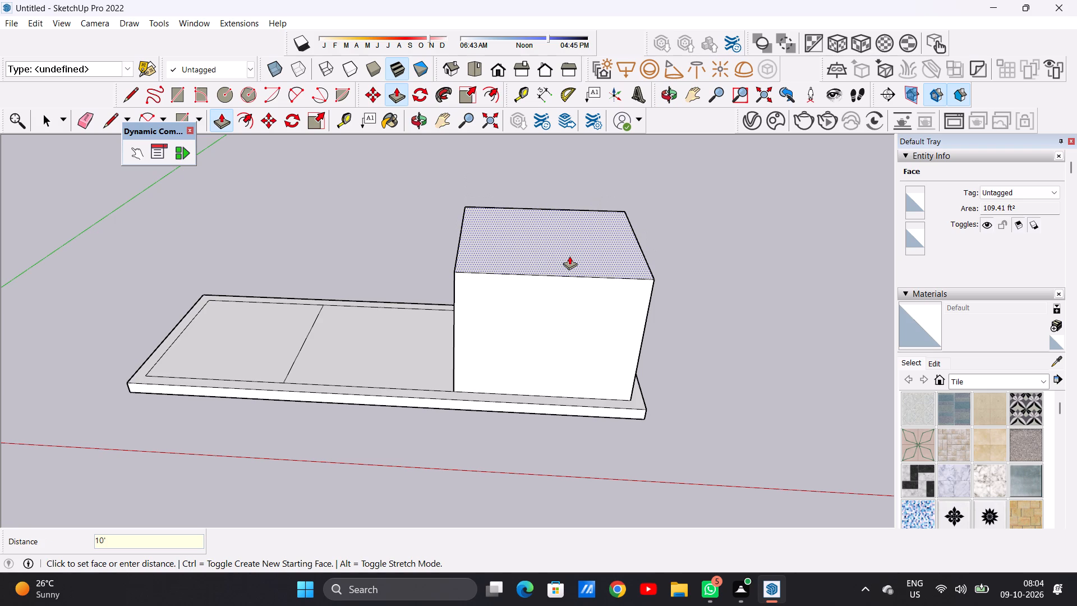
{"action": "key", "text": "space"}
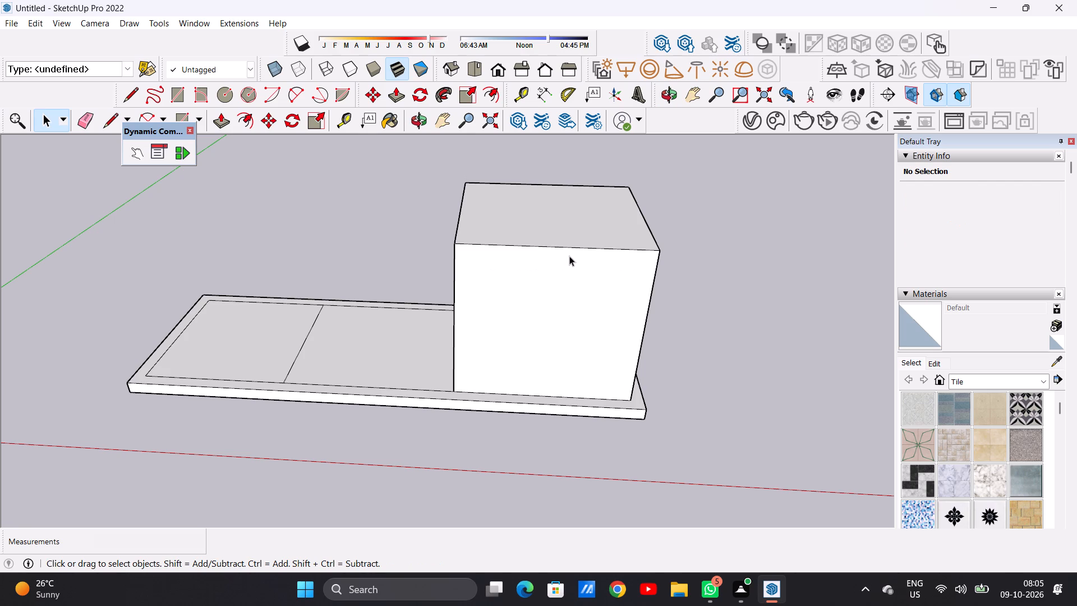
Examine the raised box and slab from low, top and front views to judge their proportions.
{"action": "middle_click_drag", "start_coordinate": [555, 425], "coordinate": [565, 306]}
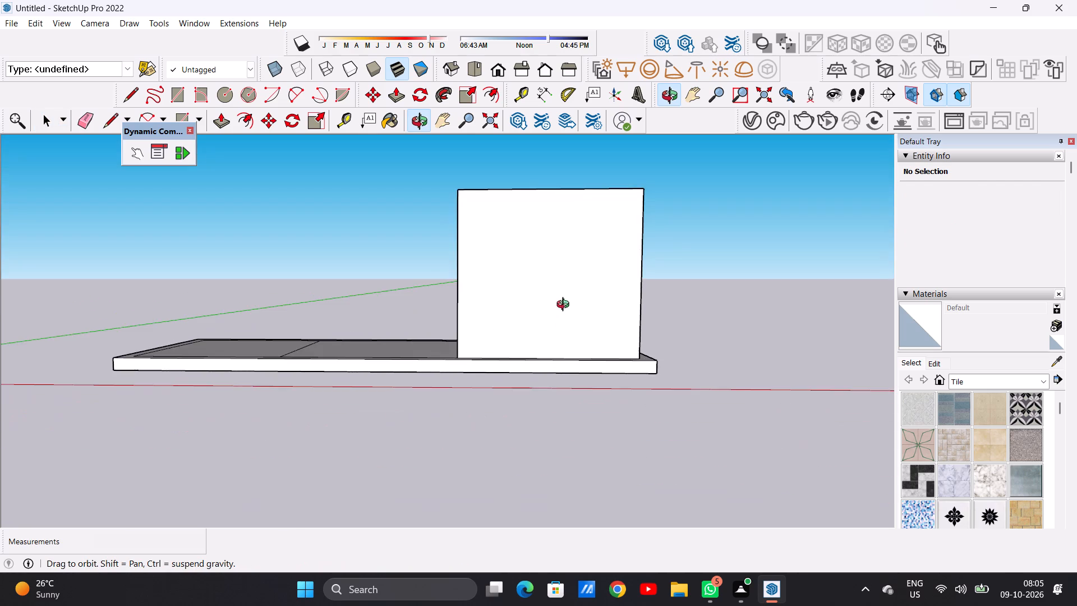
{"action": "middle_click_drag", "start_coordinate": [565, 306], "coordinate": [557, 365]}
{"action": "scroll", "coordinate": [558, 366], "scroll_direction": "down", "scroll_amount": 8}
{"action": "scroll", "coordinate": [572, 339], "scroll_direction": "up", "scroll_amount": 3}
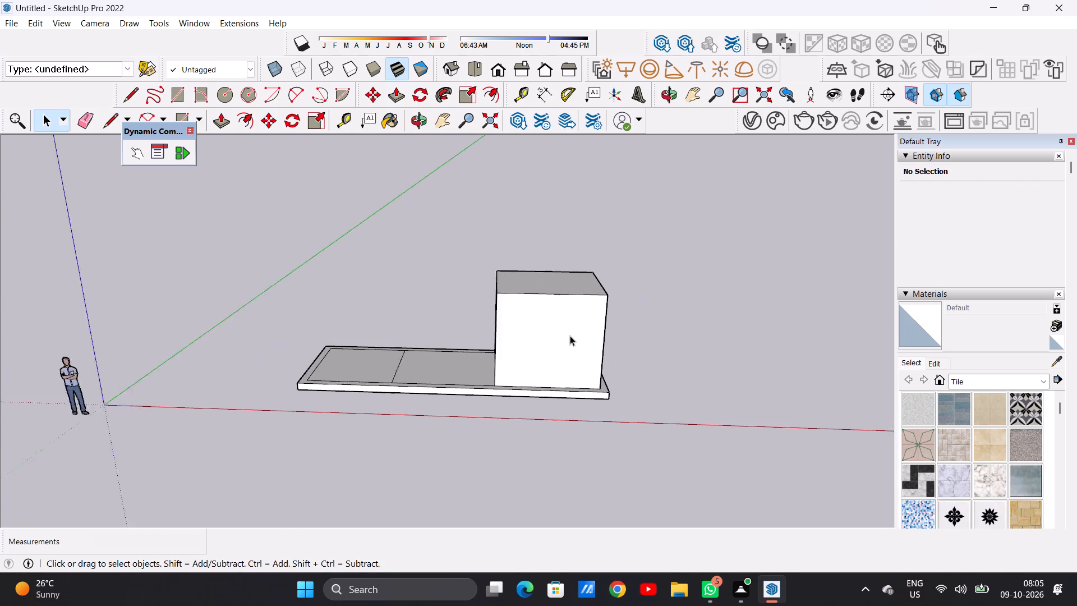
{"action": "scroll", "coordinate": [570, 336], "scroll_direction": "up", "scroll_amount": 3}
{"action": "left_click", "coordinate": [476, 63]}
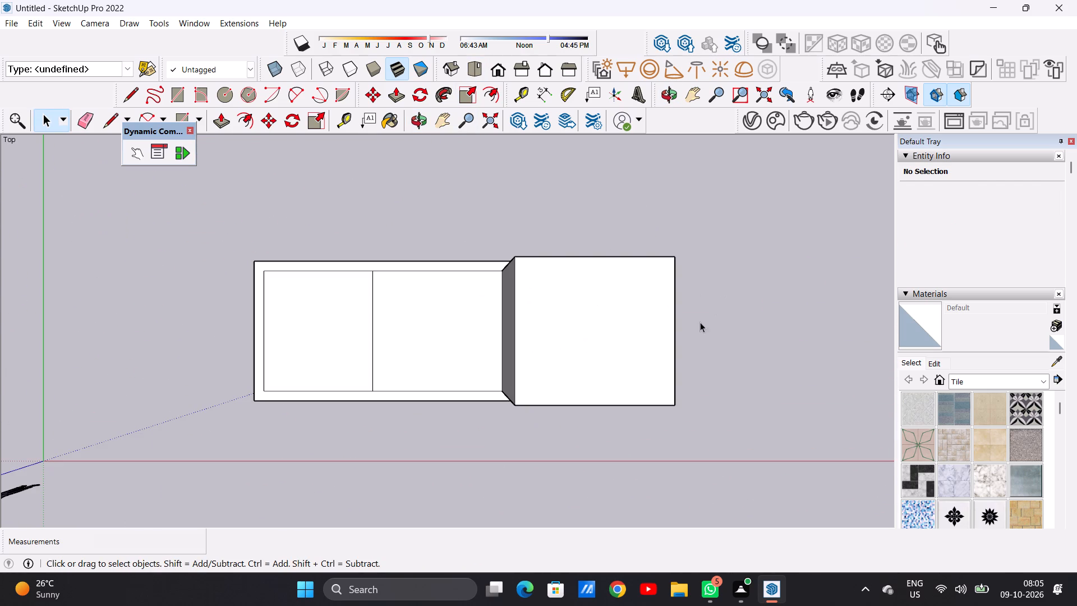
{"action": "left_click", "coordinate": [499, 68]}
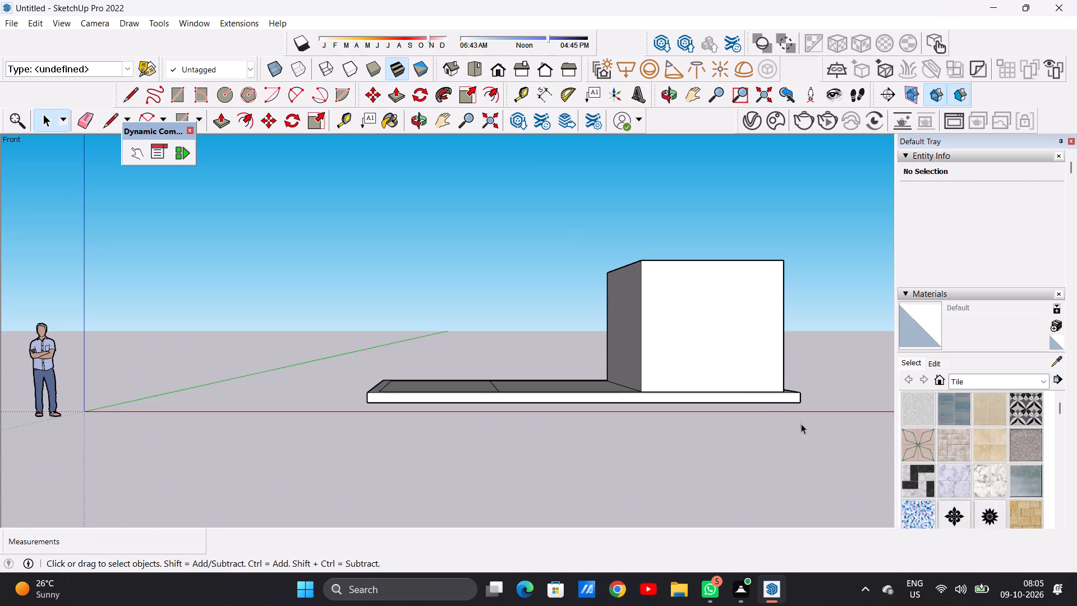
{"action": "scroll", "coordinate": [802, 360], "scroll_direction": "up", "scroll_amount": 11}
{"action": "middle_click_drag", "start_coordinate": [719, 371], "coordinate": [679, 395]}
{"action": "scroll", "coordinate": [657, 396], "scroll_direction": "down", "scroll_amount": 10}
{"action": "scroll", "coordinate": [761, 379], "scroll_direction": "up", "scroll_amount": 5}
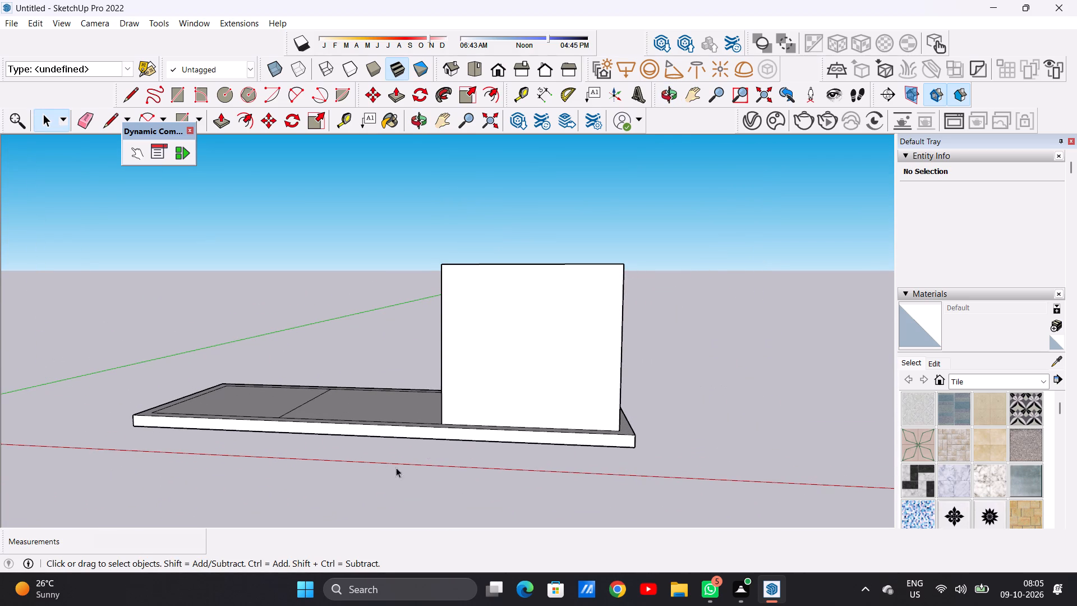
In front view, draw a window rectangle about 6' 6" by 5' 6" on the box's front face, slightly above mid-height.
{"action": "left_click", "coordinate": [496, 73]}
{"action": "scroll", "coordinate": [689, 308], "scroll_direction": "up", "scroll_amount": 3}
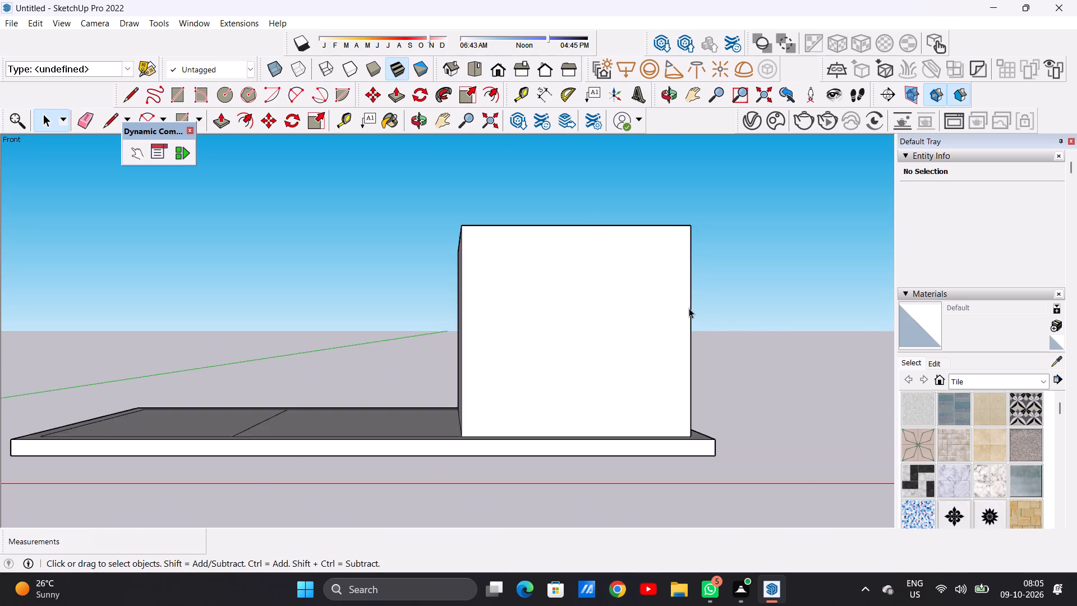
{"action": "scroll", "coordinate": [689, 308], "scroll_direction": "up", "scroll_amount": 10}
{"action": "scroll", "coordinate": [420, 382], "scroll_direction": "down", "scroll_amount": 16}
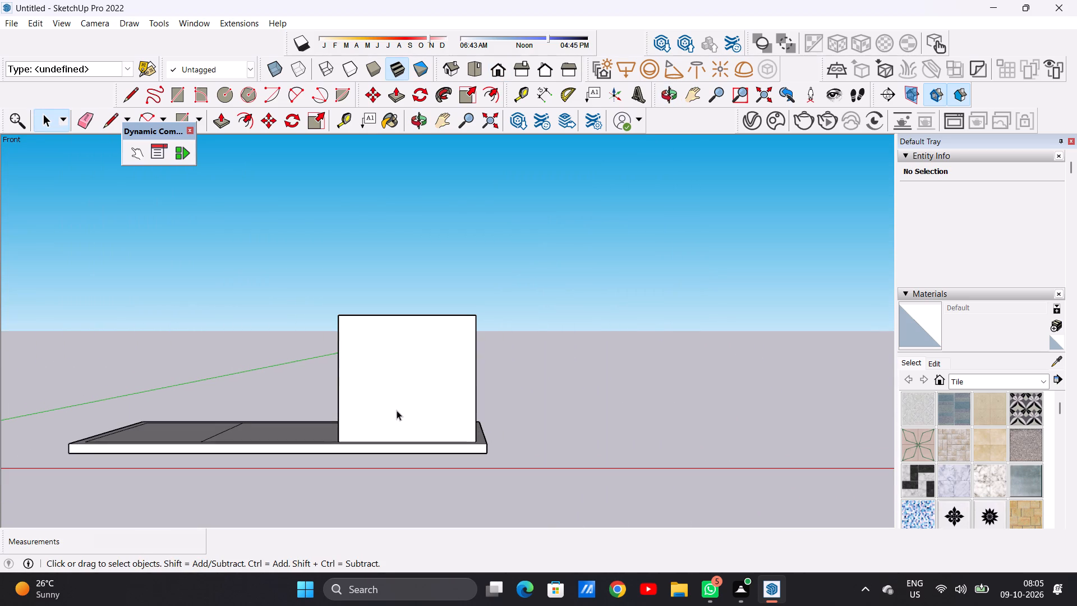
{"action": "scroll", "coordinate": [469, 404], "scroll_direction": "down", "scroll_amount": 4}
{"action": "scroll", "coordinate": [350, 402], "scroll_direction": "up", "scroll_amount": 5}
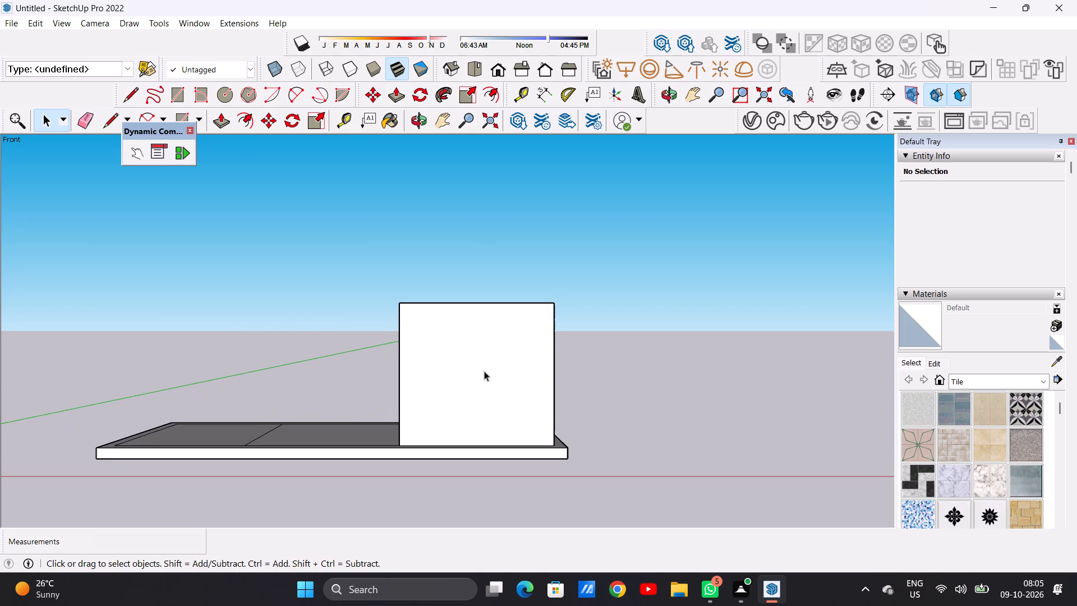
{"action": "scroll", "coordinate": [484, 371], "scroll_direction": "up", "scroll_amount": 1}
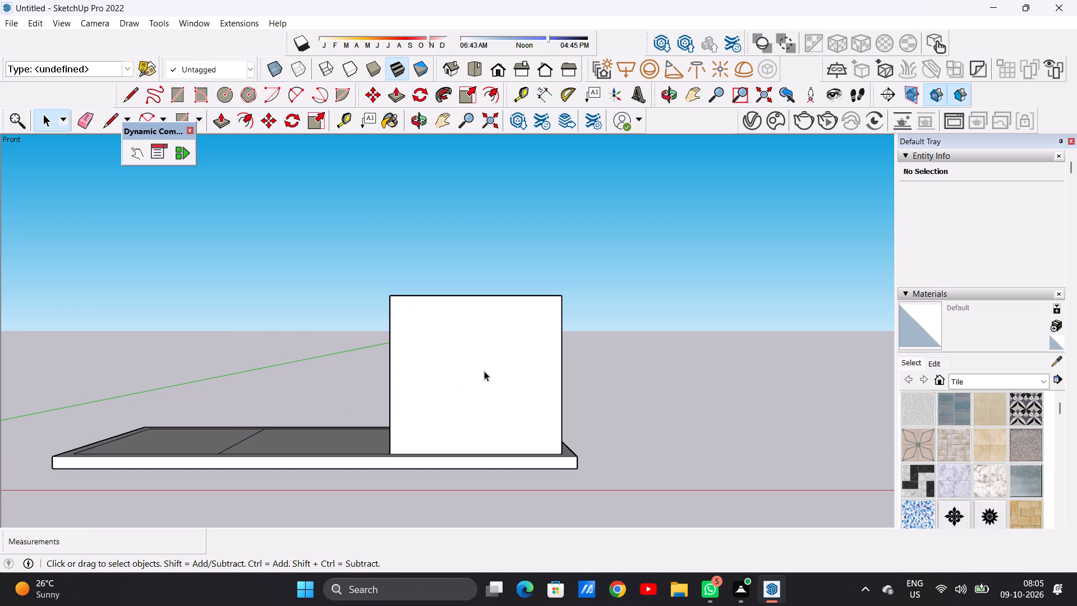
{"action": "scroll", "coordinate": [484, 371], "scroll_direction": "up", "scroll_amount": 4}
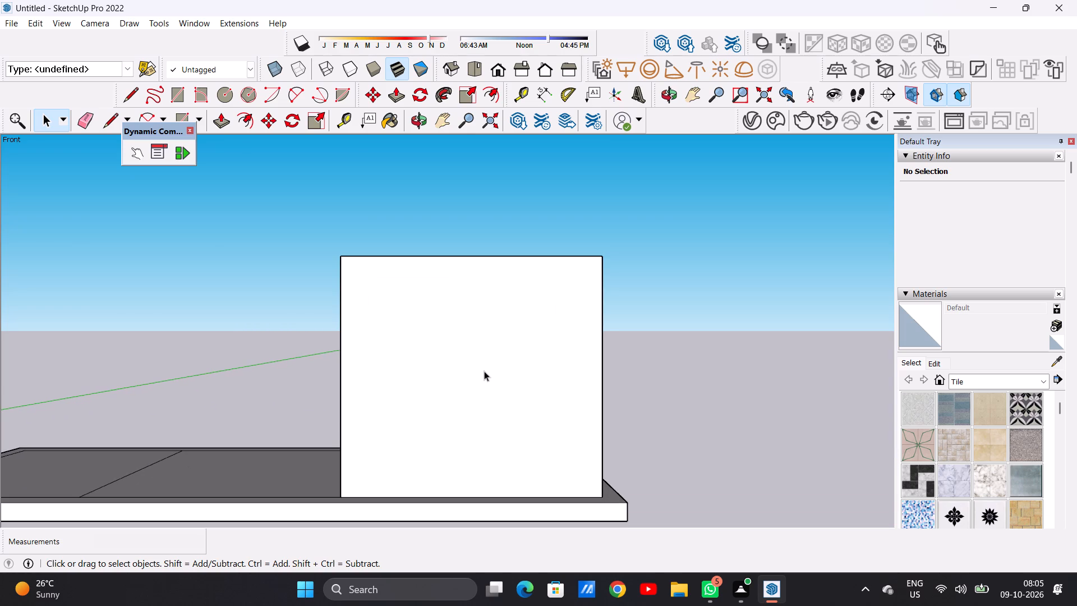
{"action": "scroll", "coordinate": [484, 371], "scroll_direction": "down", "scroll_amount": 2}
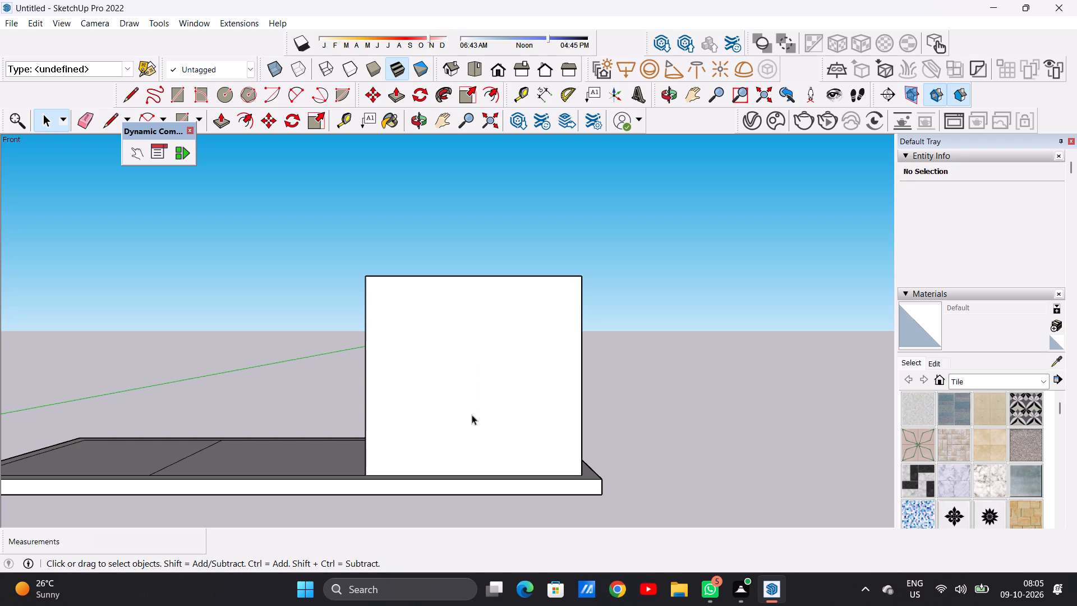
{"action": "scroll", "coordinate": [485, 448], "scroll_direction": "up", "scroll_amount": 3}
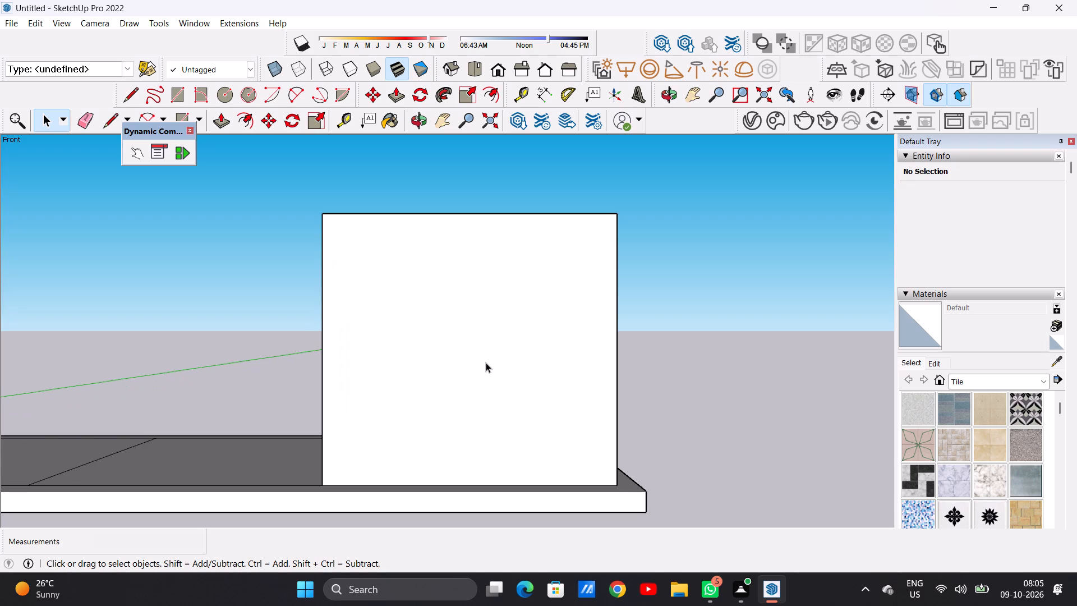
{"action": "scroll", "coordinate": [486, 362], "scroll_direction": "up", "scroll_amount": 1}
{"action": "key", "text": "r"}
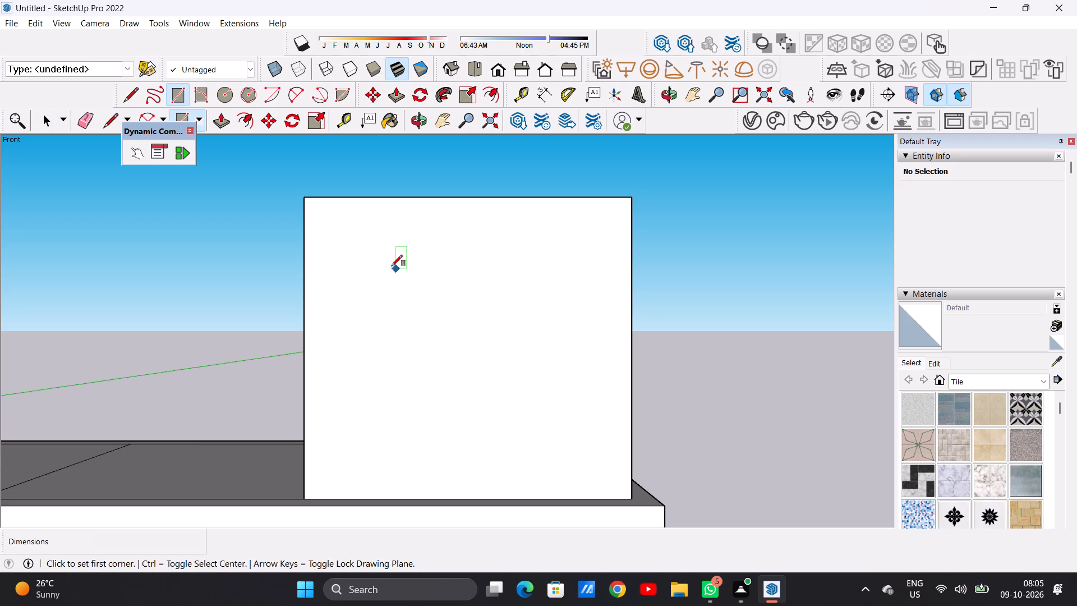
{"action": "left_click", "coordinate": [370, 243]}
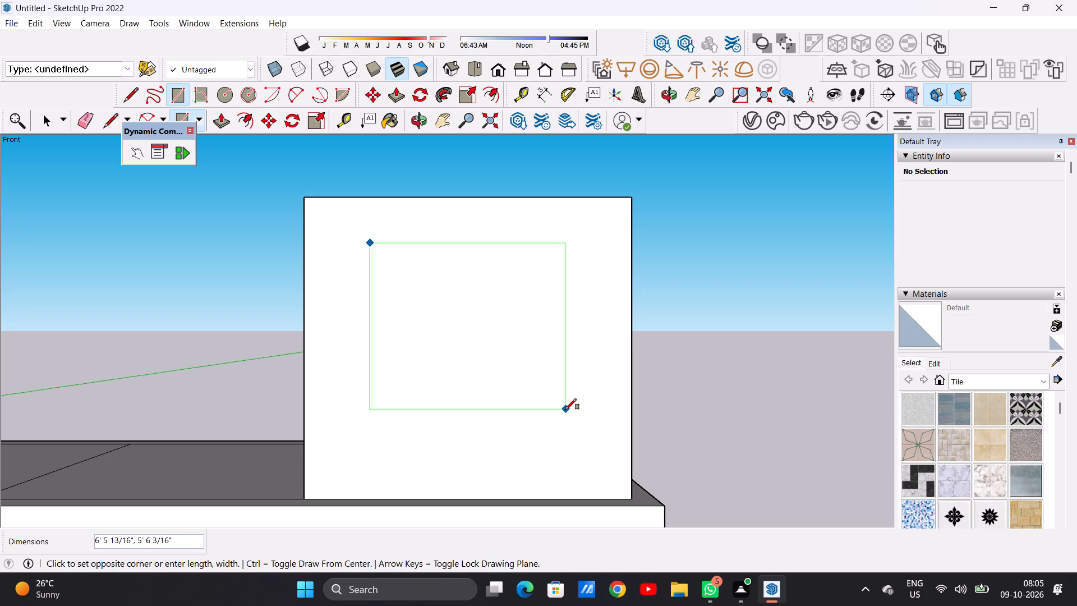
{"action": "left_click", "coordinate": [565, 410]}
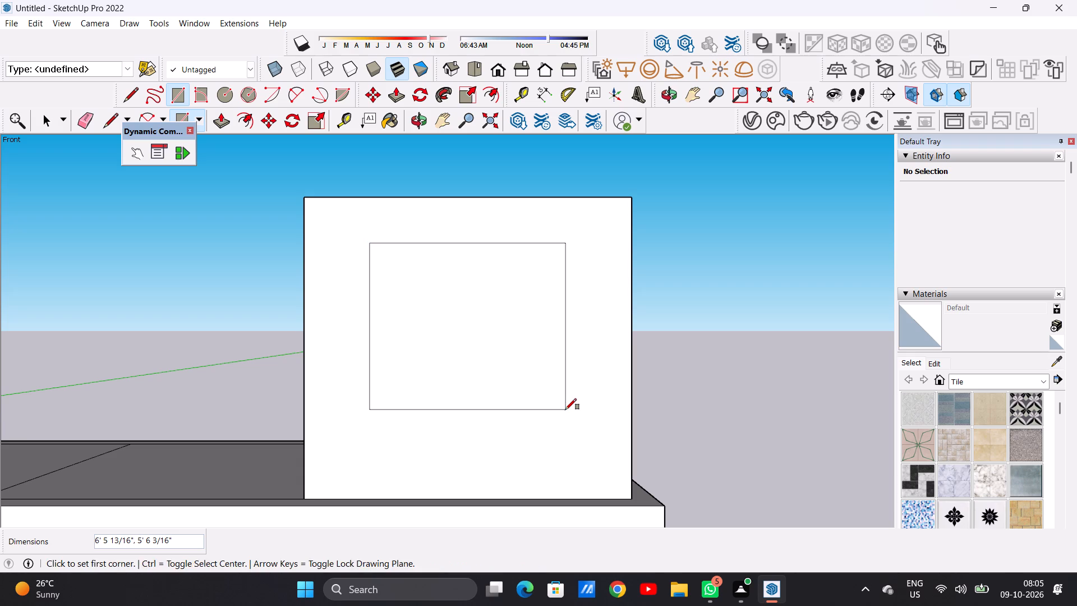
{"action": "key", "text": "space"}
Offset the window rectangle's outline inward by about 3 5/8" to form the frame.
{"action": "scroll", "coordinate": [561, 408], "scroll_direction": "down", "scroll_amount": 3}
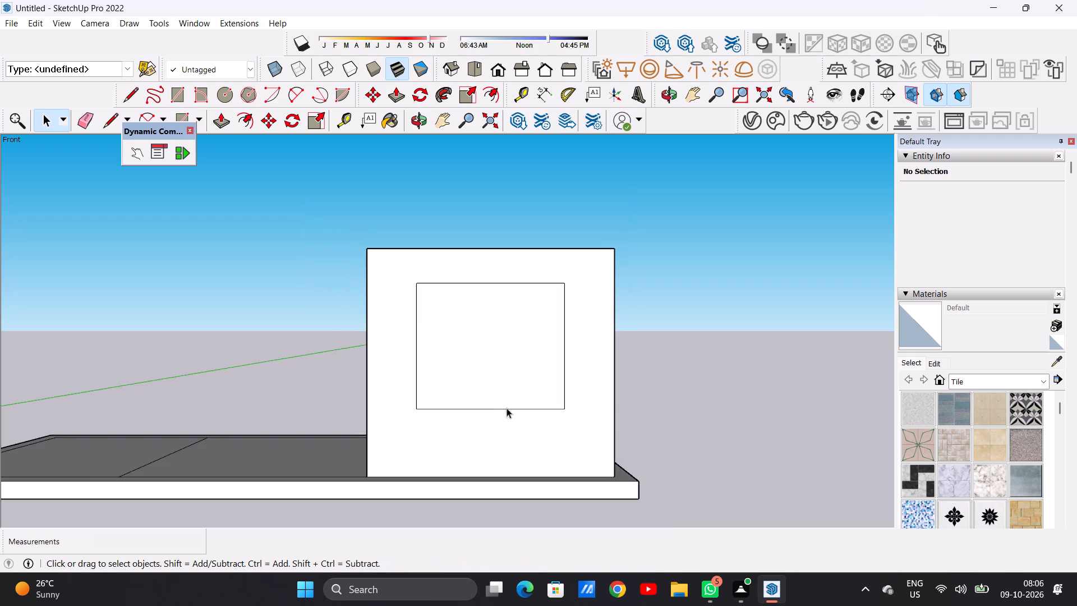
{"action": "scroll", "coordinate": [497, 407], "scroll_direction": "up", "scroll_amount": 5}
{"action": "type", "text": "OF"}
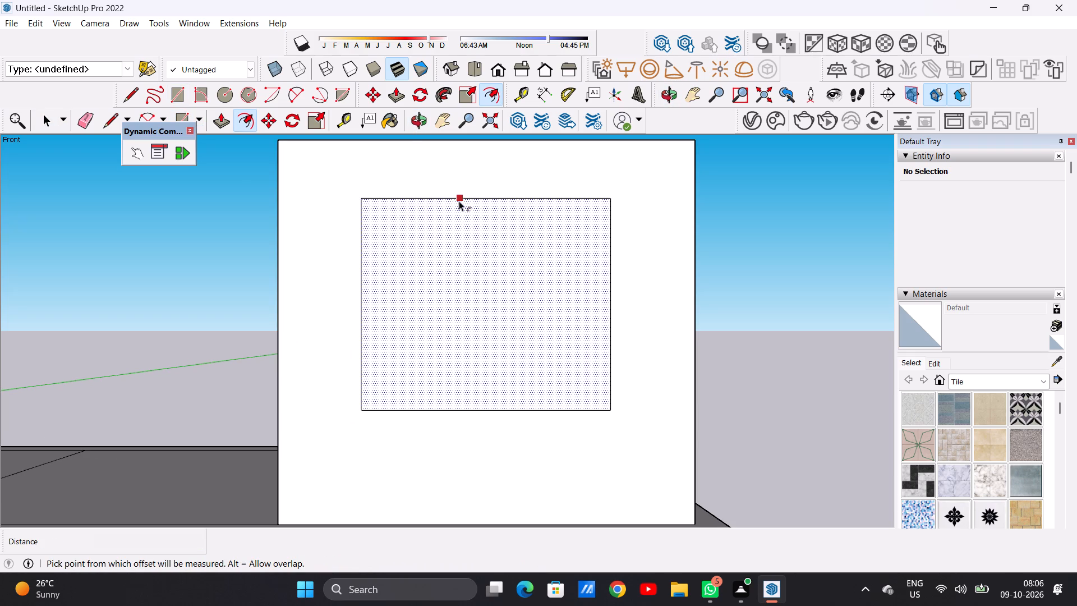
{"action": "left_click", "coordinate": [459, 201]}
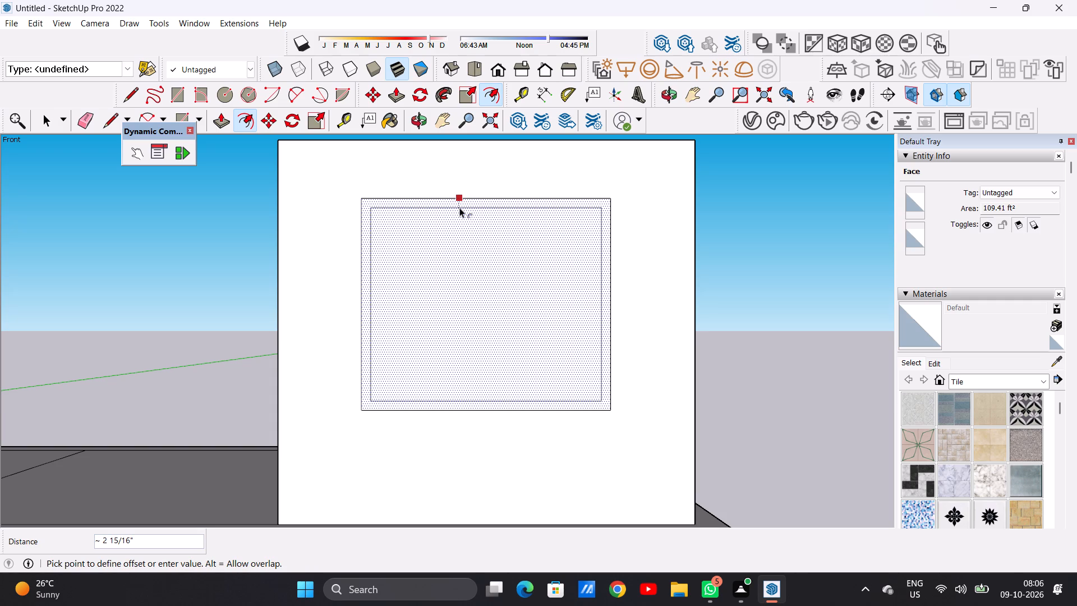
{"action": "left_click", "coordinate": [464, 210]}
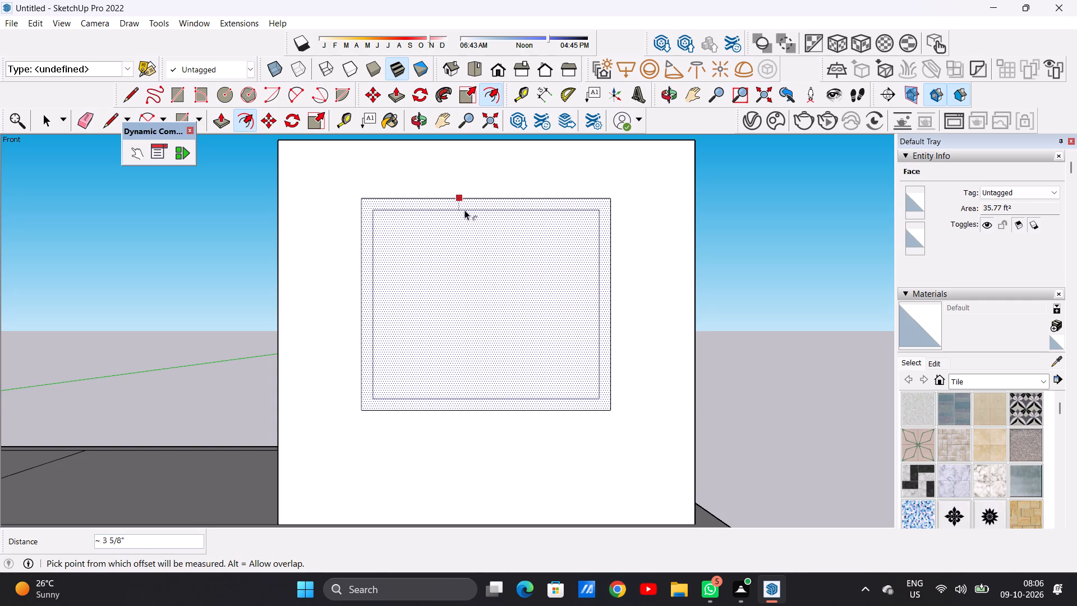
{"action": "key", "text": "space"}
{"action": "key", "text": "space"}
Draw two closely spaced vertical lines about 4' 11" long inside the inner window outline, just left of its centre, as the mullion.
{"action": "type", "text": "L"}
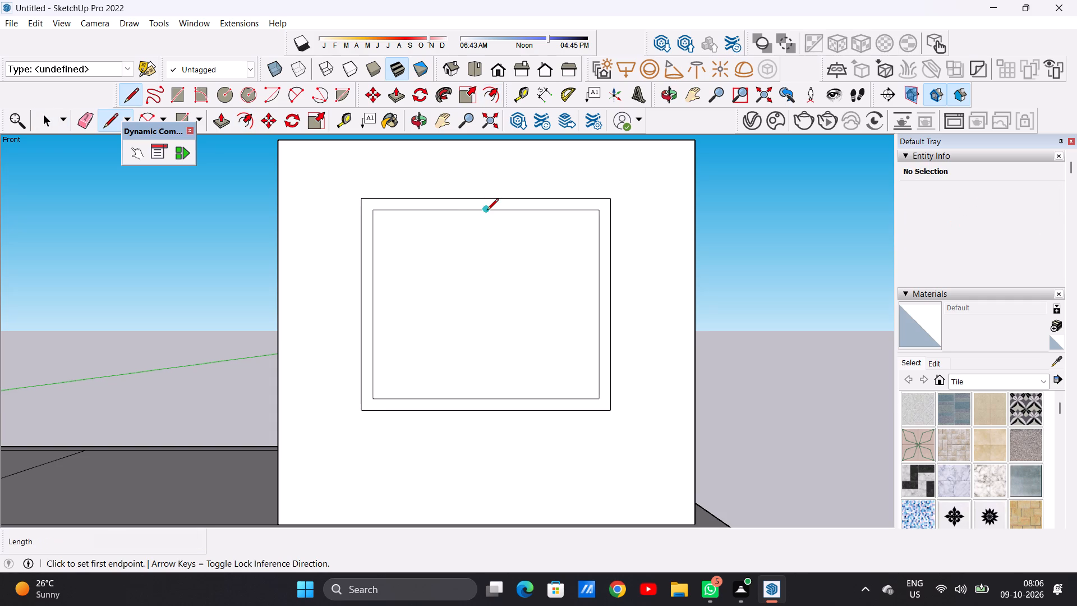
{"action": "left_click", "coordinate": [472, 211]}
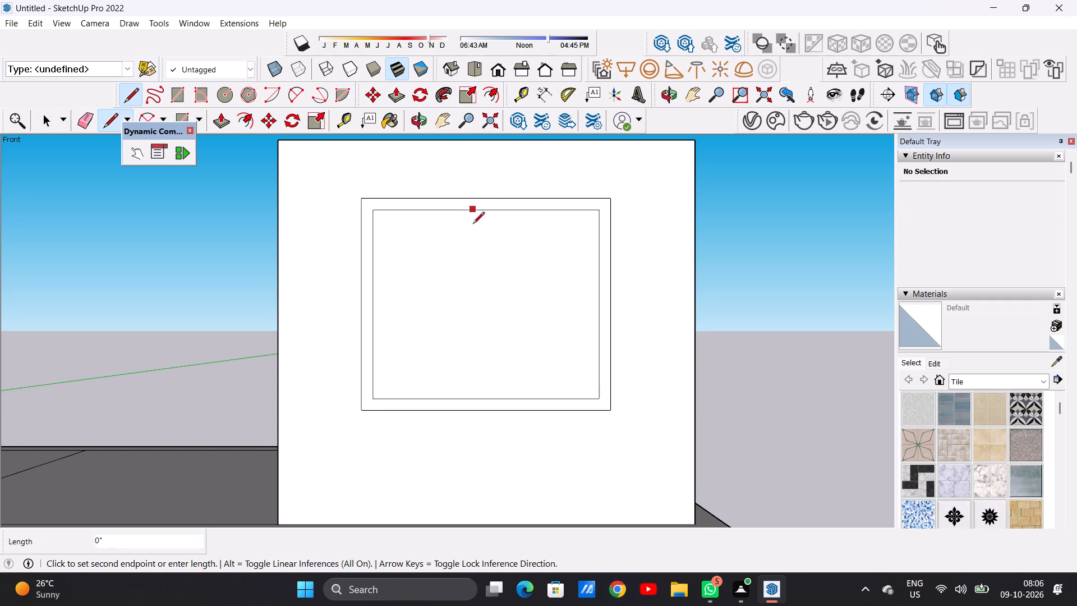
{"action": "left_click", "coordinate": [478, 395]}
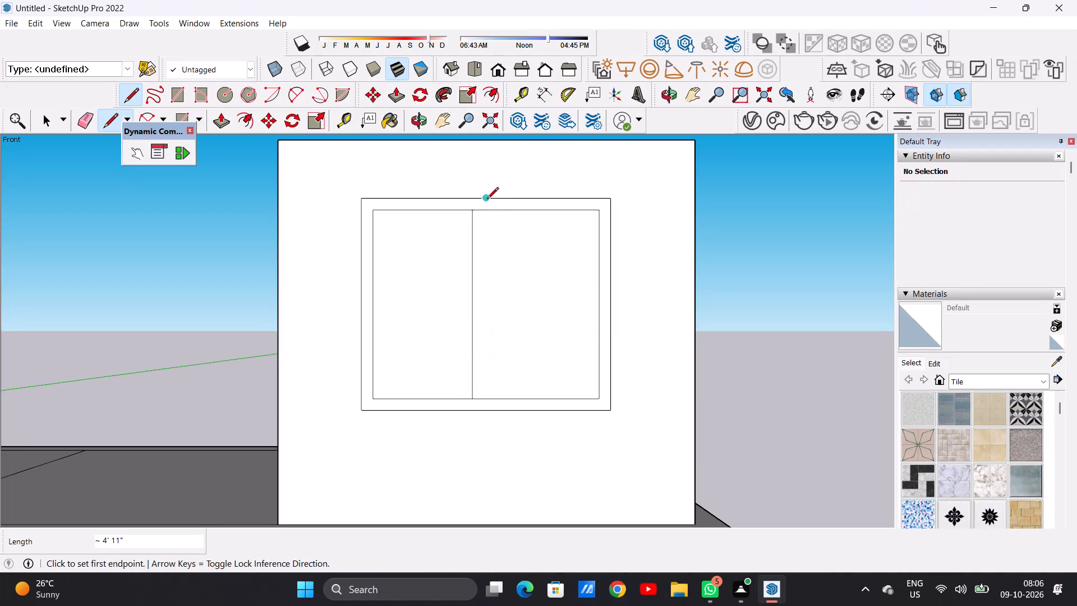
{"action": "left_click", "coordinate": [489, 213]}
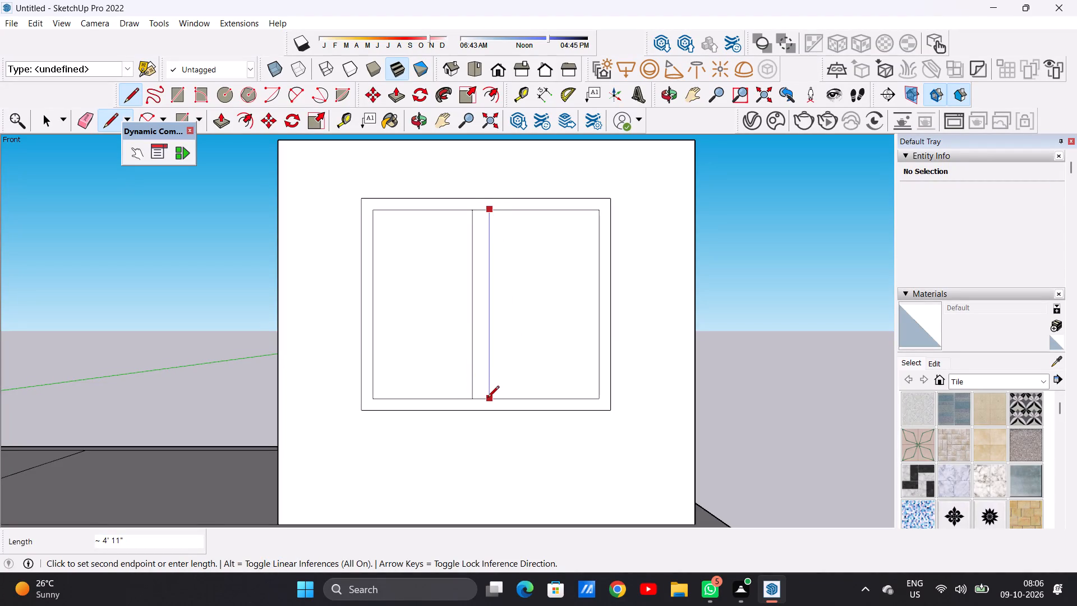
{"action": "key", "text": "space"}
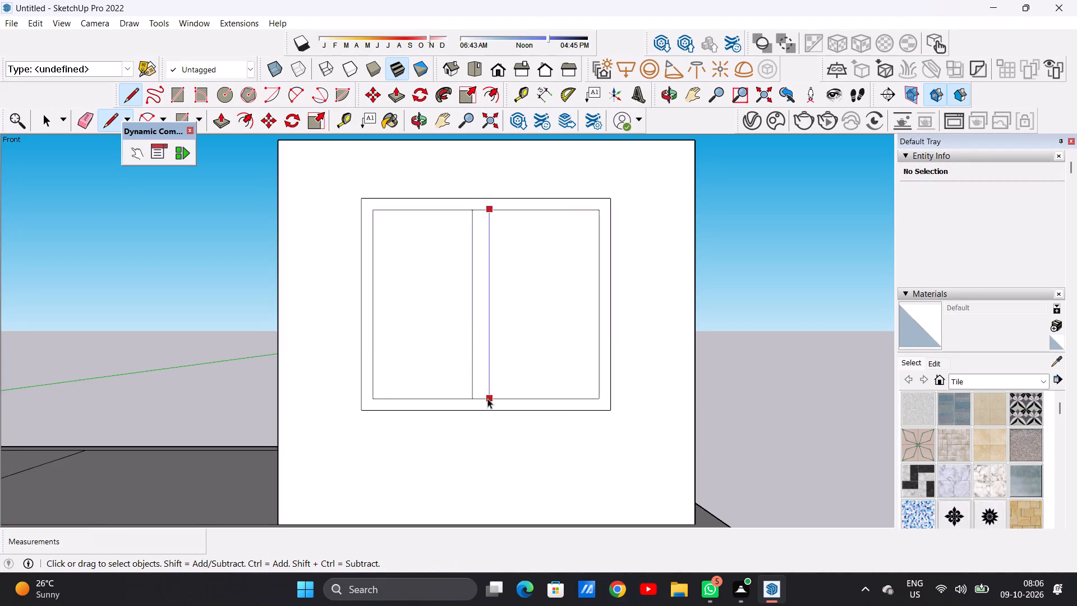
{"action": "key", "text": "l"}
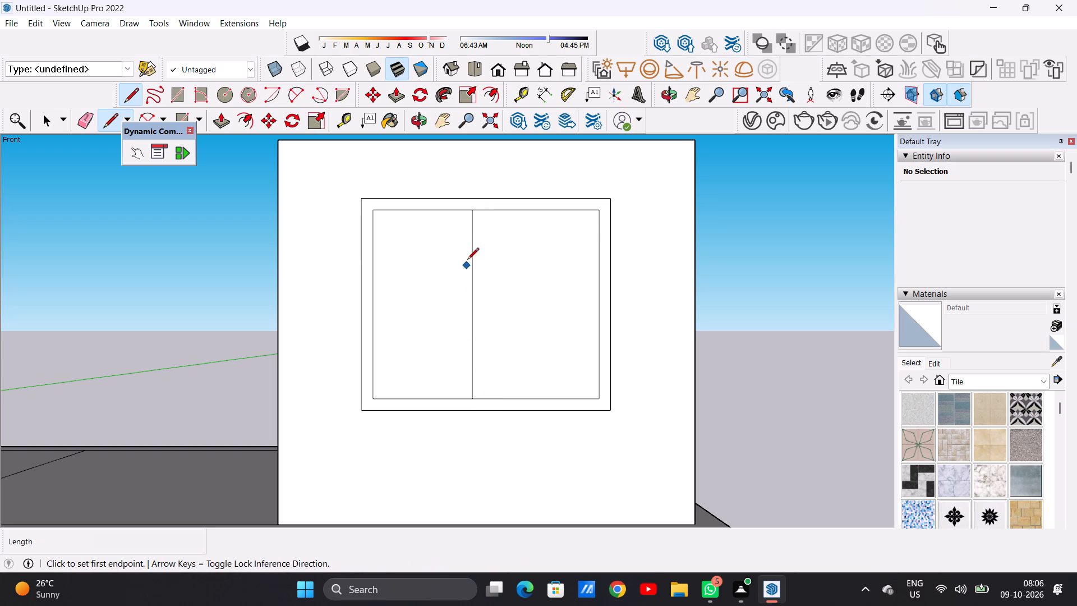
{"action": "left_click", "coordinate": [483, 212]}
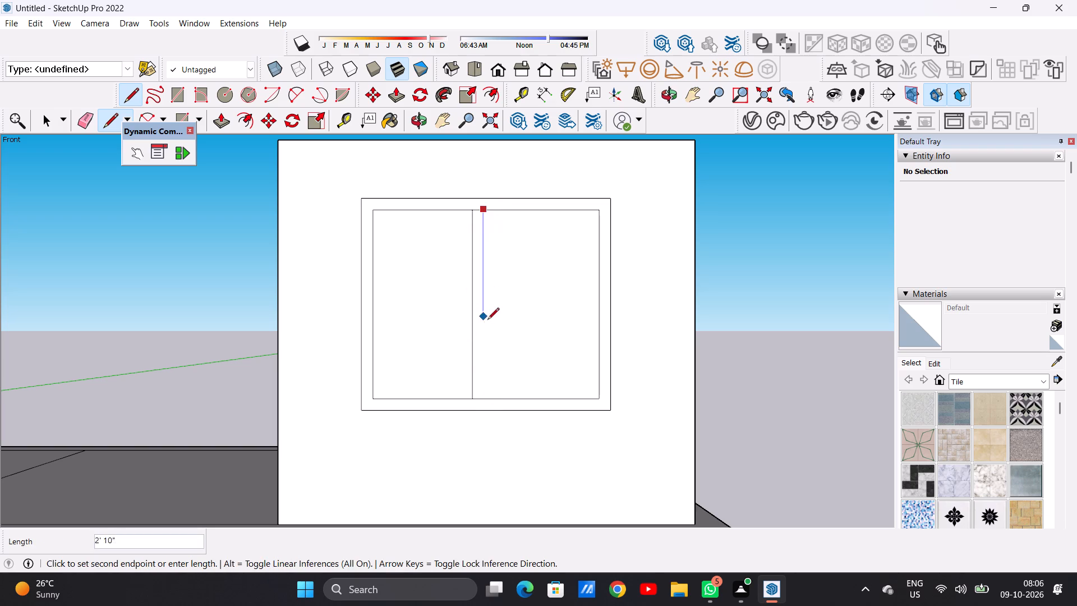
{"action": "left_click", "coordinate": [485, 394]}
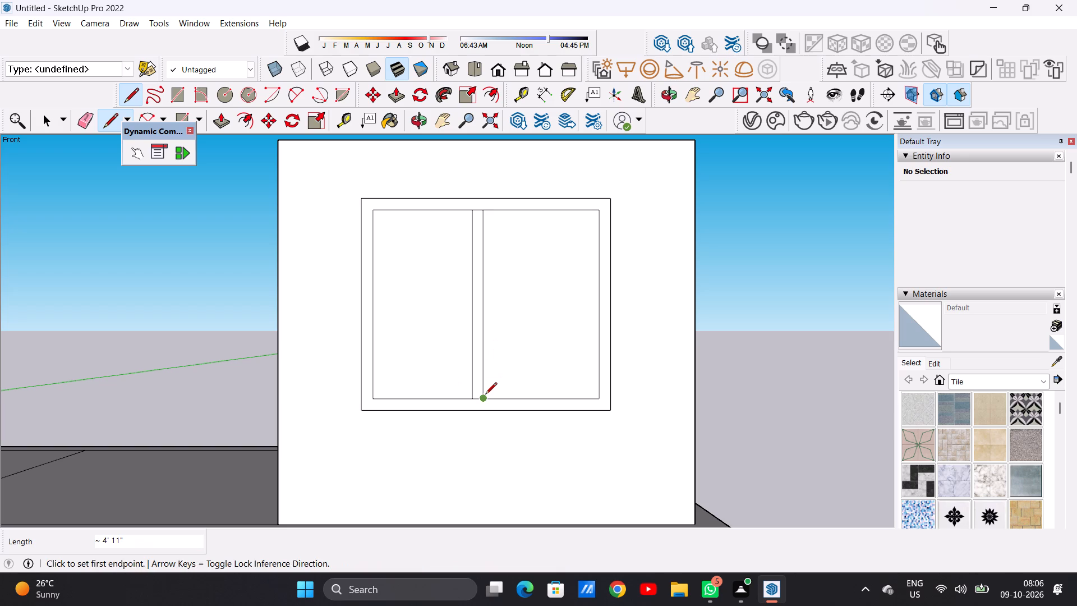
{"action": "key", "text": "space"}
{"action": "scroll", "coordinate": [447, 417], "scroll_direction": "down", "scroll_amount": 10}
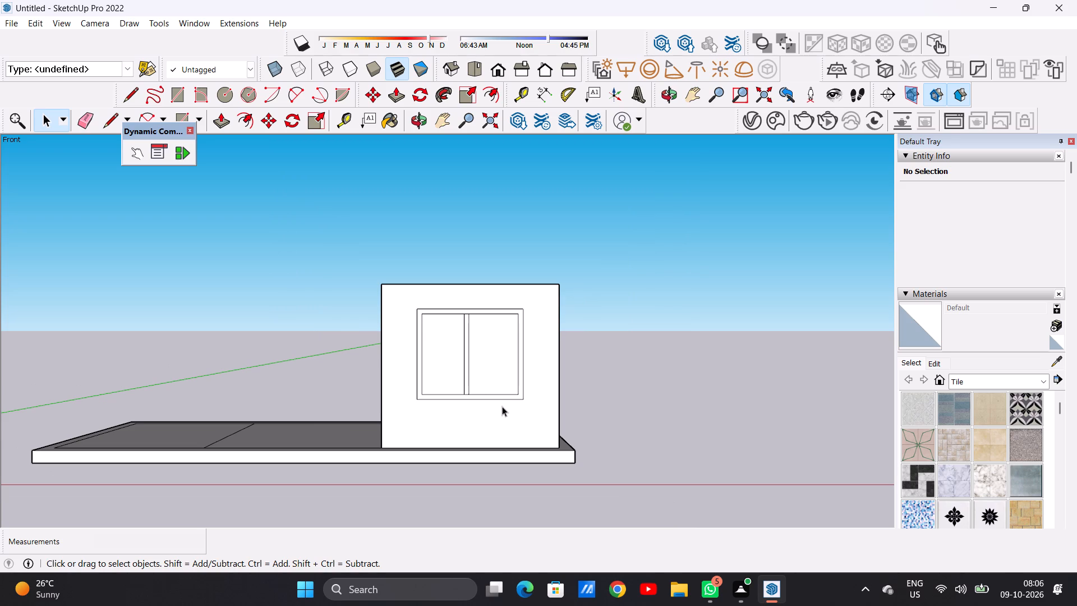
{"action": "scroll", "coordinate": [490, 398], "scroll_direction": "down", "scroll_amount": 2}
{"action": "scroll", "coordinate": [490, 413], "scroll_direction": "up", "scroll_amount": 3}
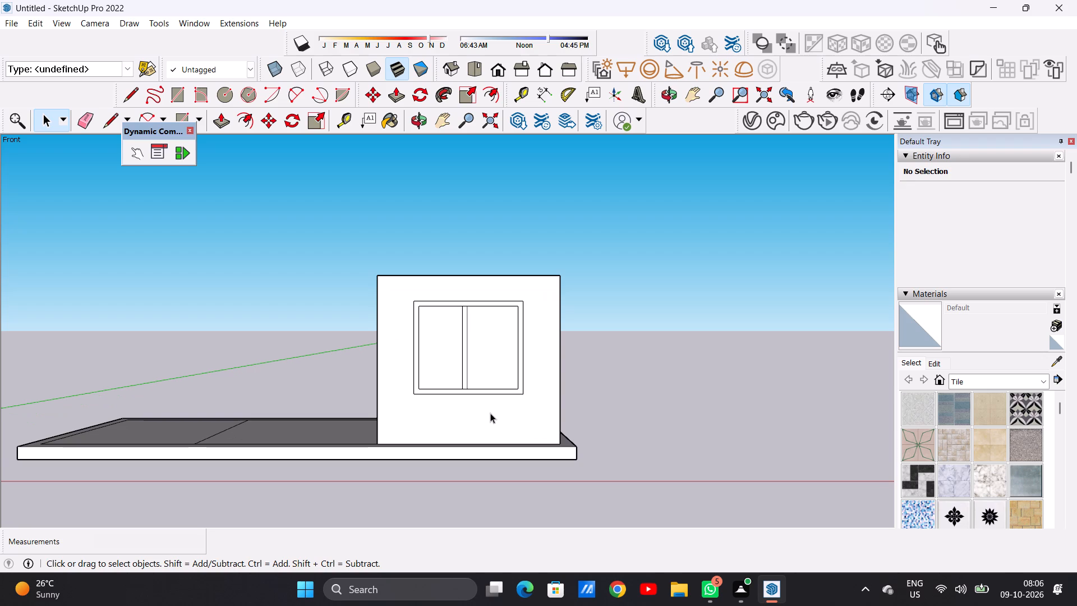
Draw two vertical lines about 1' 6" long from the window's top corners up to the box's top edge.
{"action": "scroll", "coordinate": [490, 413], "scroll_direction": "up", "scroll_amount": 2}
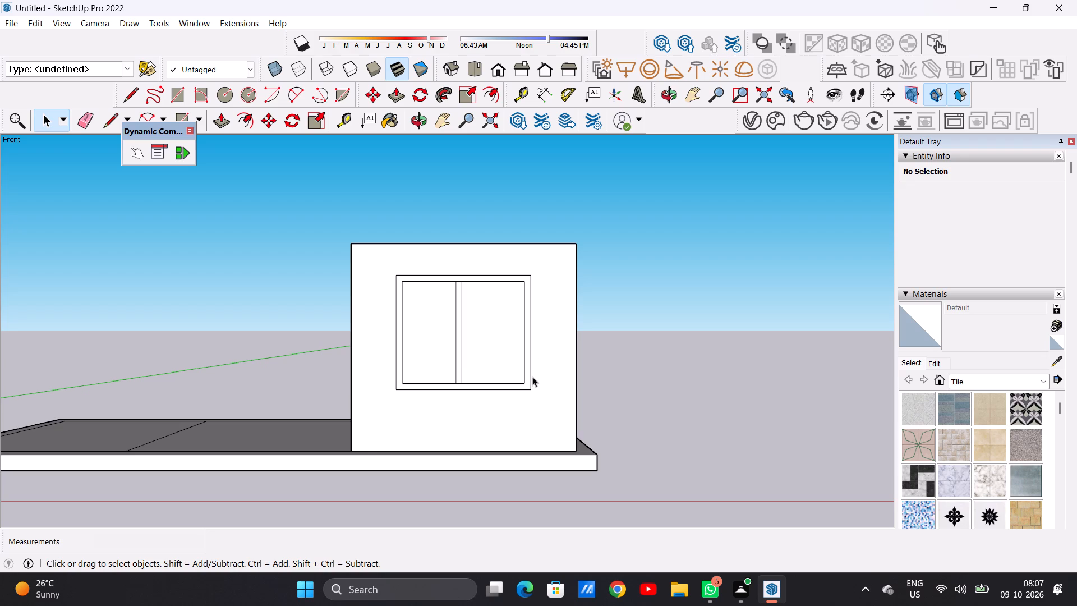
{"action": "scroll", "coordinate": [538, 385], "scroll_direction": "down", "scroll_amount": 2}
{"action": "scroll", "coordinate": [541, 283], "scroll_direction": "up", "scroll_amount": 8}
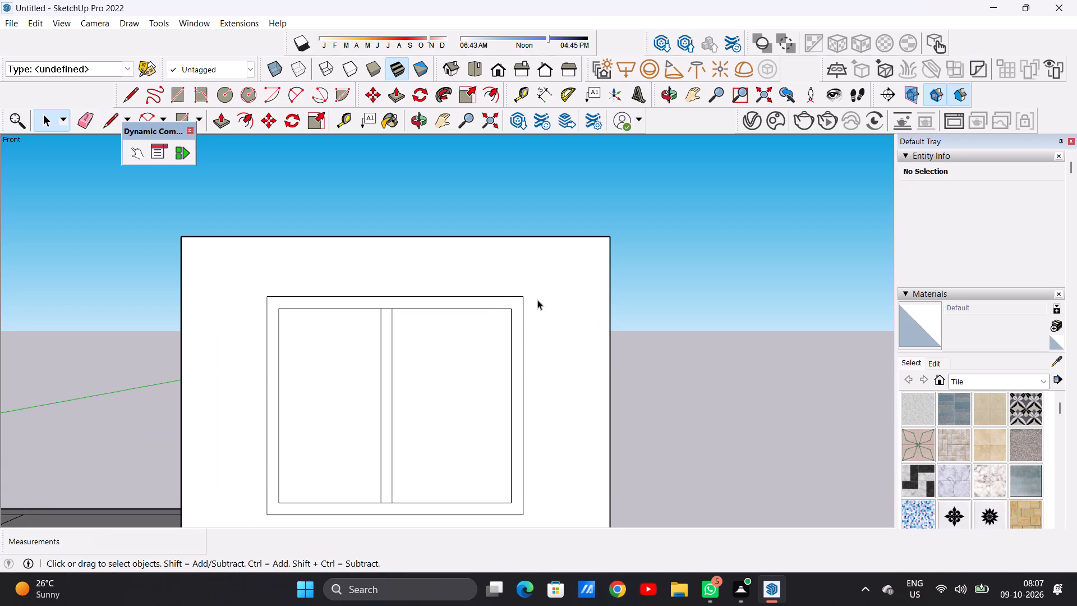
{"action": "key", "text": "l"}
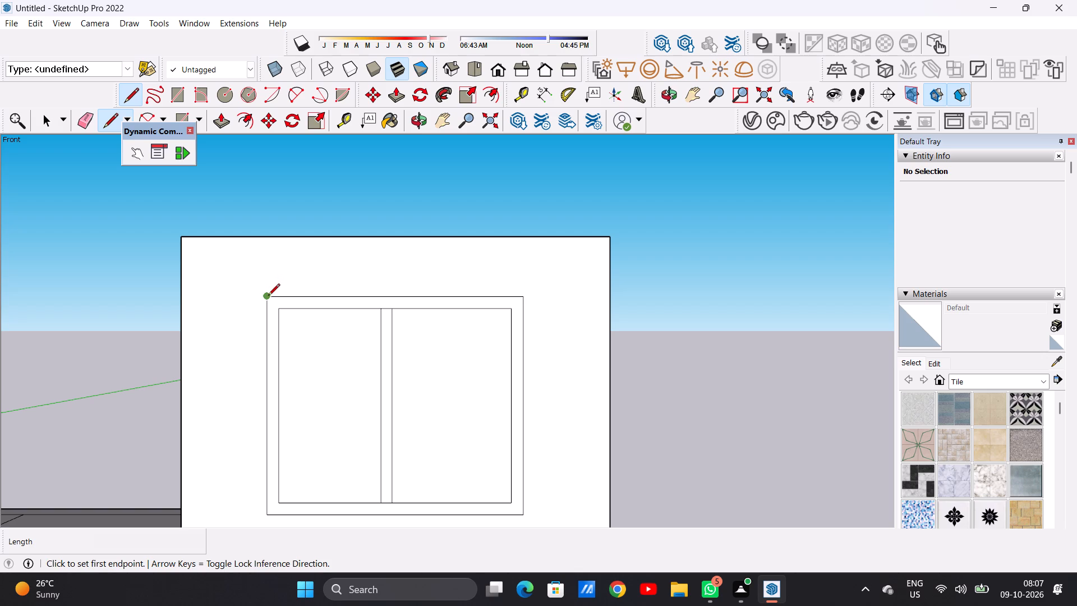
{"action": "left_click", "coordinate": [268, 296]}
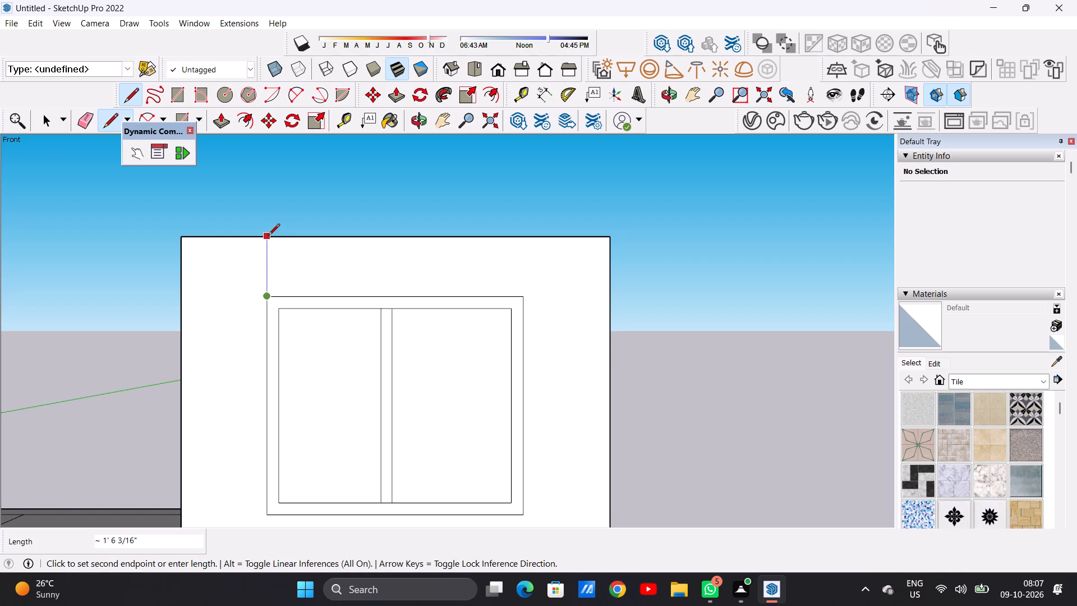
{"action": "left_click", "coordinate": [268, 236]}
{"action": "left_click", "coordinate": [523, 293]}
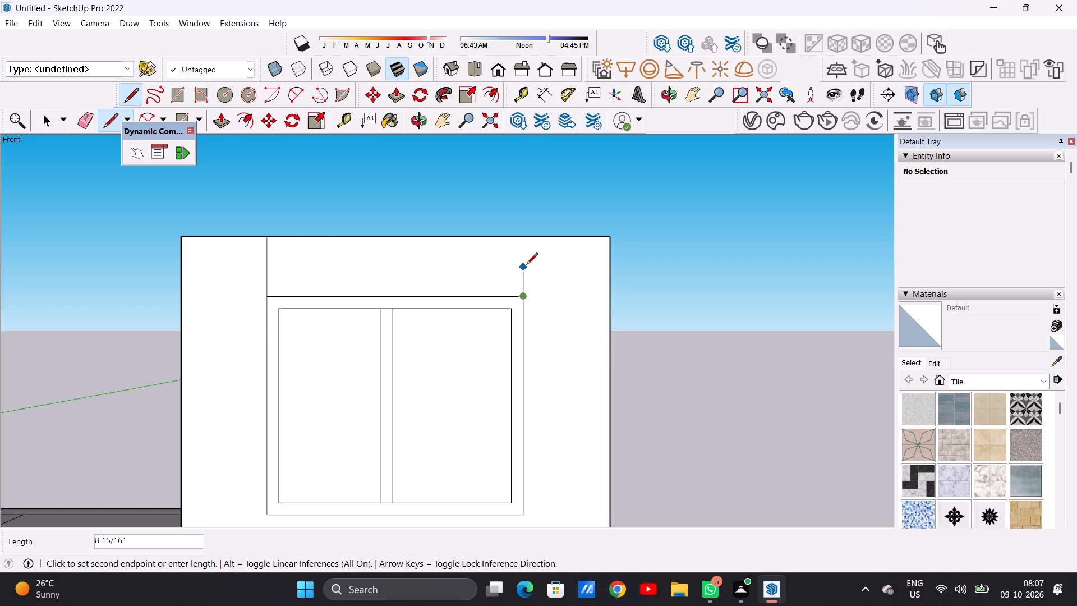
{"action": "left_click", "coordinate": [521, 239]}
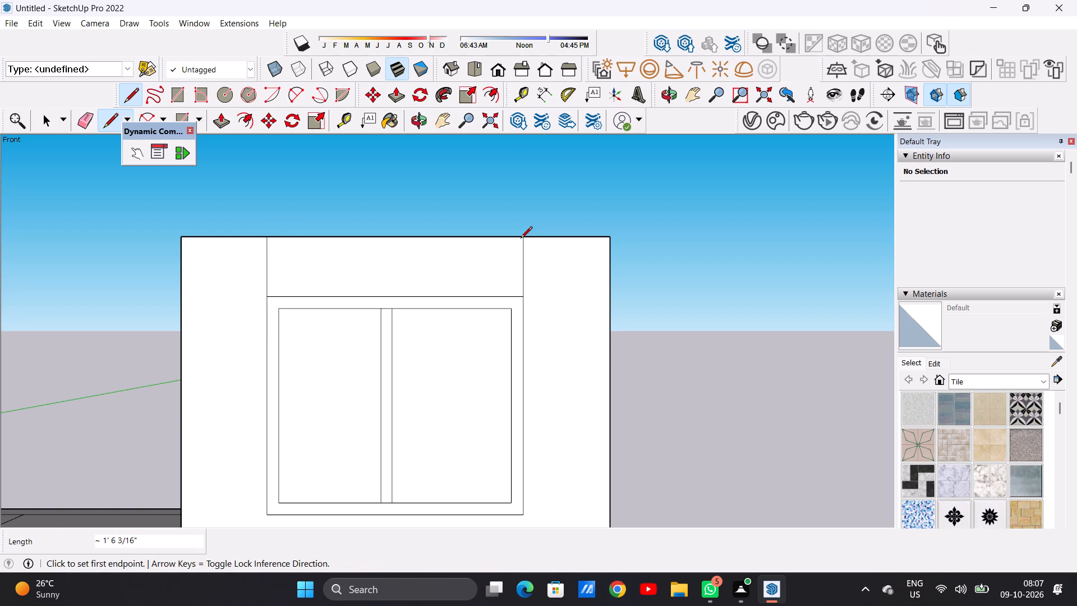
{"action": "key", "text": "space"}
Push/Pull the panel above the window outward about 8 3/8" to form a projecting band.
{"action": "scroll", "coordinate": [334, 489], "scroll_direction": "down", "scroll_amount": 4}
{"action": "middle_click_drag", "start_coordinate": [235, 417], "coordinate": [438, 446]}
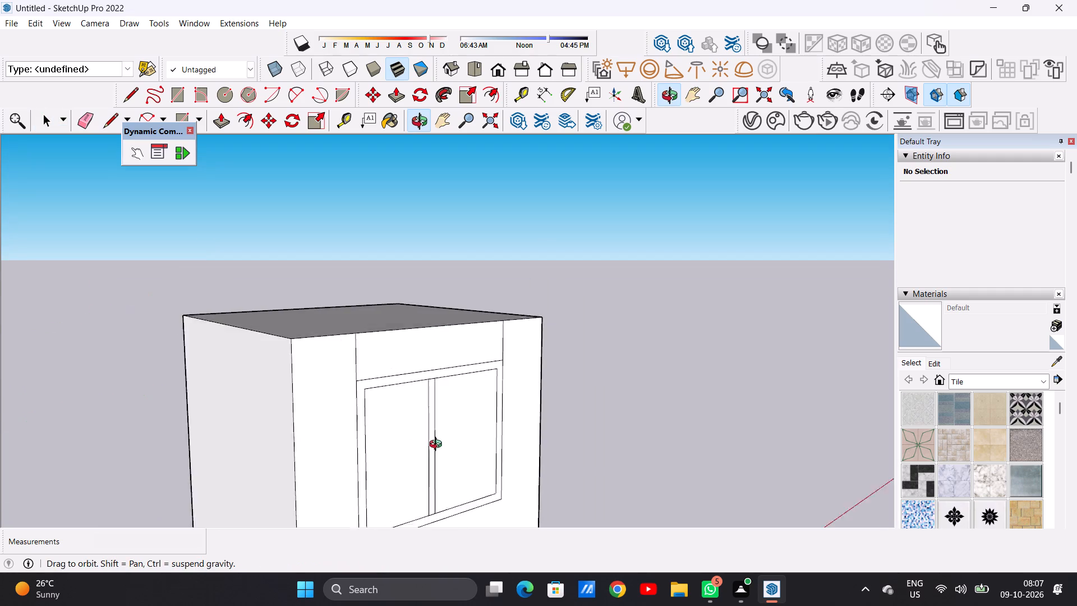
{"action": "middle_click_drag", "start_coordinate": [438, 446], "coordinate": [505, 447]}
{"action": "scroll", "coordinate": [453, 356], "scroll_direction": "up", "scroll_amount": 5}
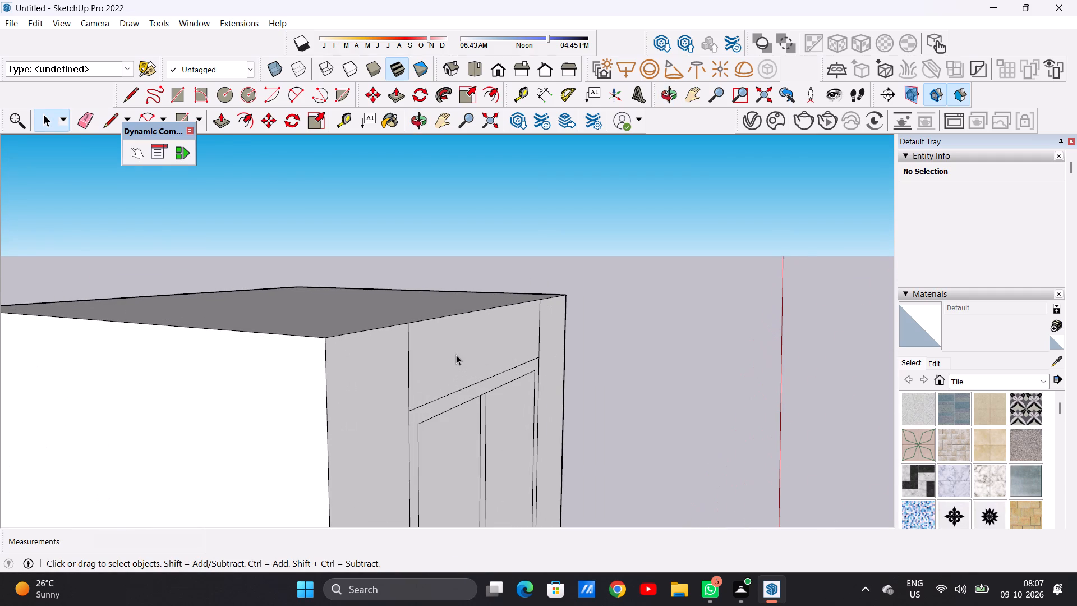
{"action": "key", "text": "p"}
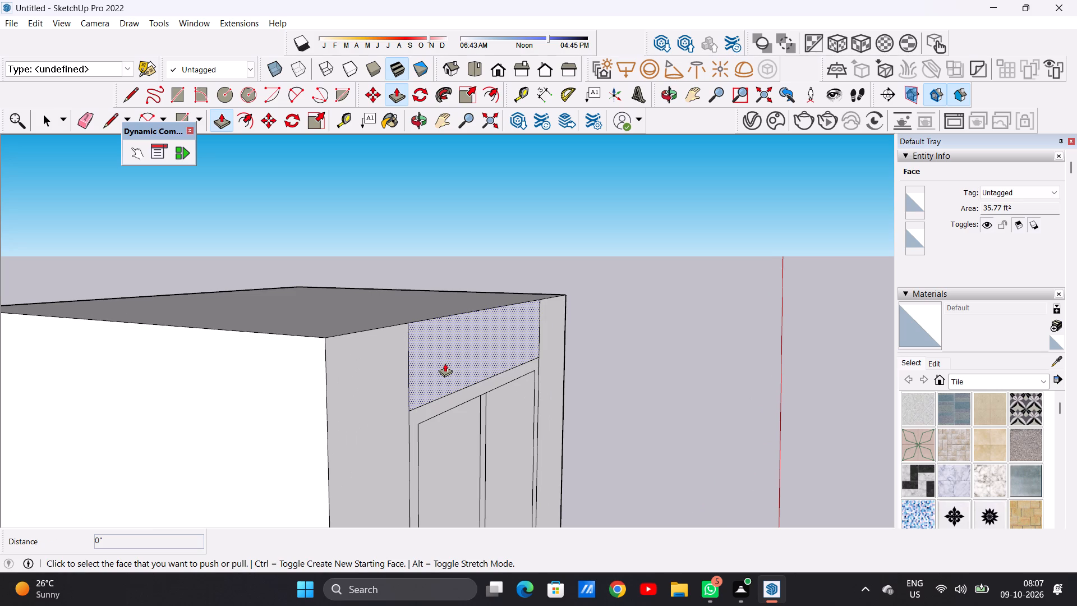
{"action": "left_click", "coordinate": [445, 363]}
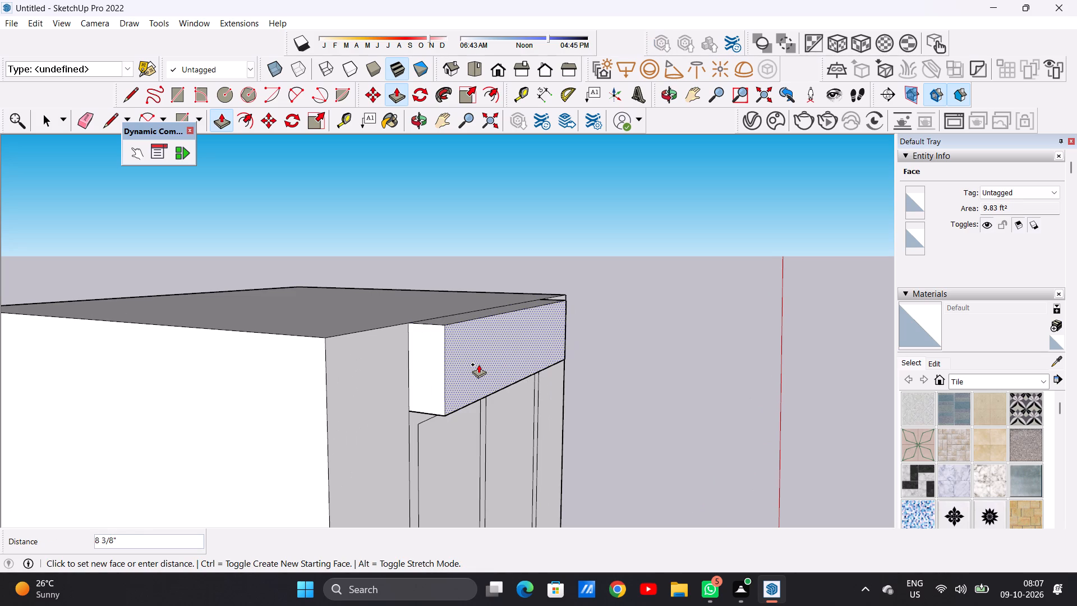
{"action": "left_click", "coordinate": [478, 364]}
{"action": "key", "text": "space"}
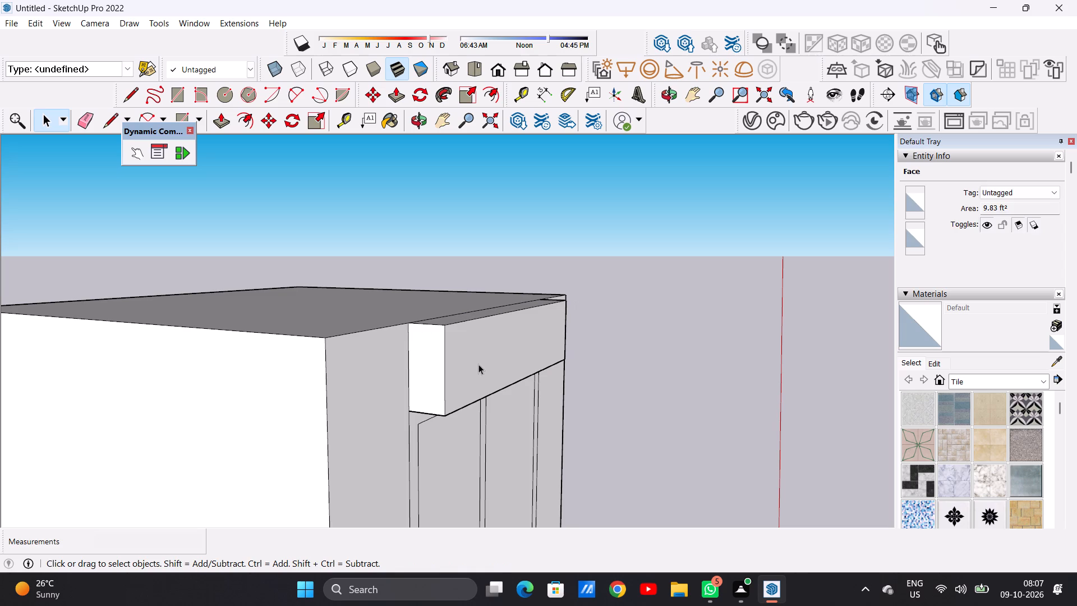
Extend the right end of the projecting band sideways by about 5 3/8", past the window's edge.
{"action": "scroll", "coordinate": [433, 366], "scroll_direction": "down", "scroll_amount": 2}
{"action": "middle_click_drag", "start_coordinate": [556, 352], "coordinate": [287, 371]}
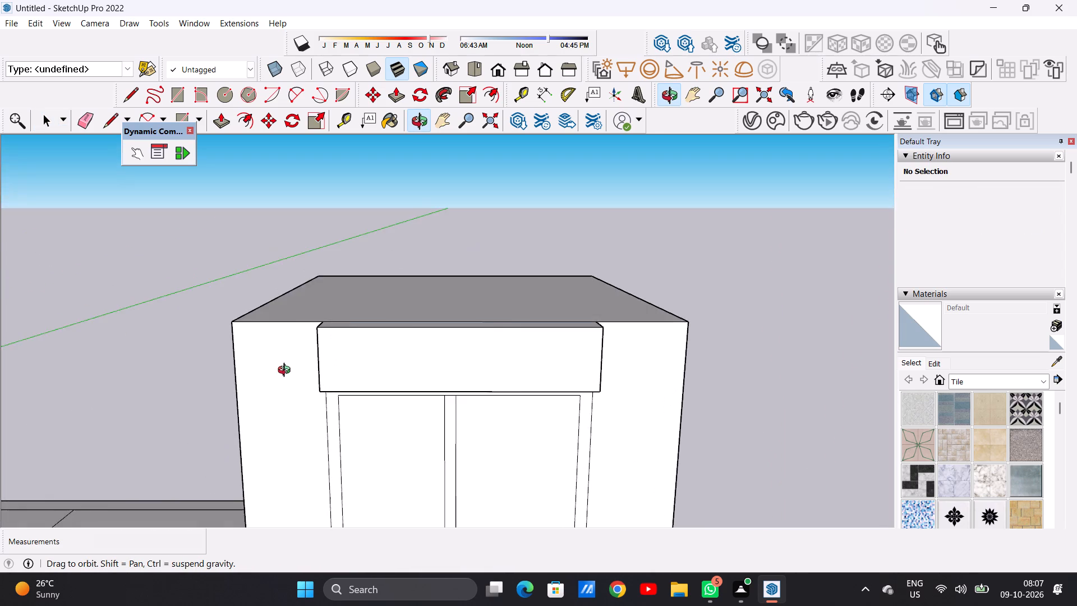
{"action": "middle_click_drag", "start_coordinate": [287, 371], "coordinate": [274, 370]}
{"action": "middle_click_drag", "start_coordinate": [237, 370], "coordinate": [240, 318]}
{"action": "scroll", "coordinate": [357, 338], "scroll_direction": "down", "scroll_amount": 6}
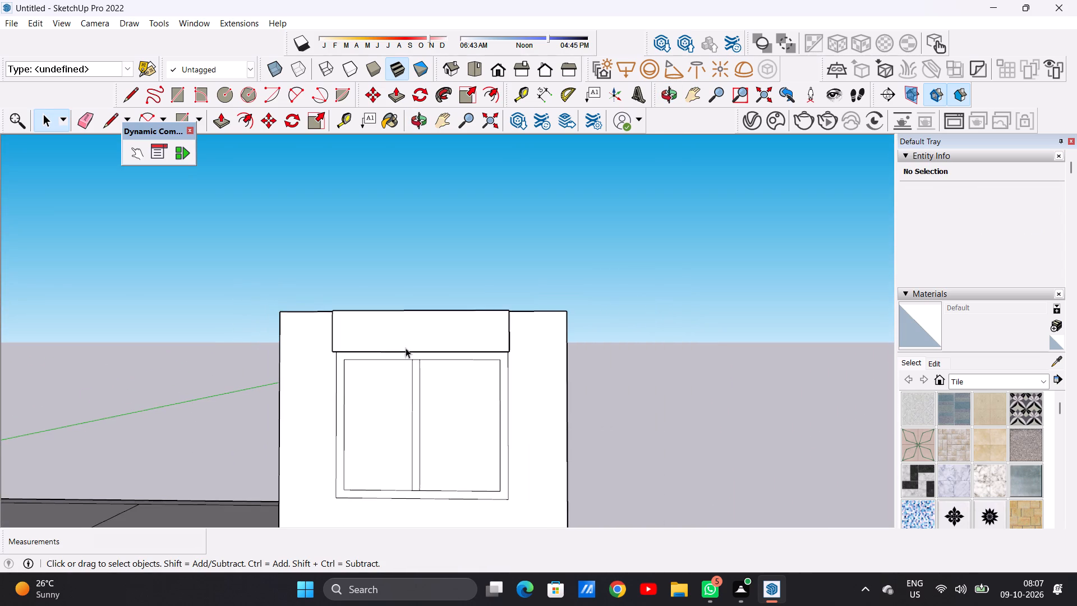
{"action": "scroll", "coordinate": [418, 348], "scroll_direction": "down", "scroll_amount": 3}
{"action": "scroll", "coordinate": [462, 394], "scroll_direction": "up", "scroll_amount": 3}
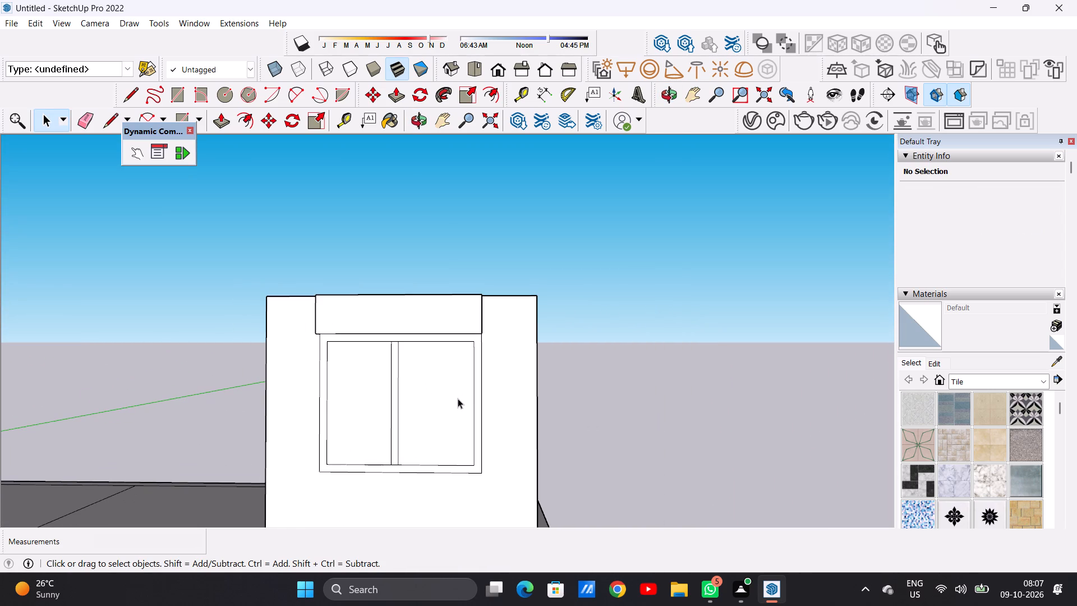
{"action": "scroll", "coordinate": [450, 373], "scroll_direction": "down", "scroll_amount": 2}
{"action": "middle_click_drag", "start_coordinate": [450, 373], "coordinate": [439, 401]}
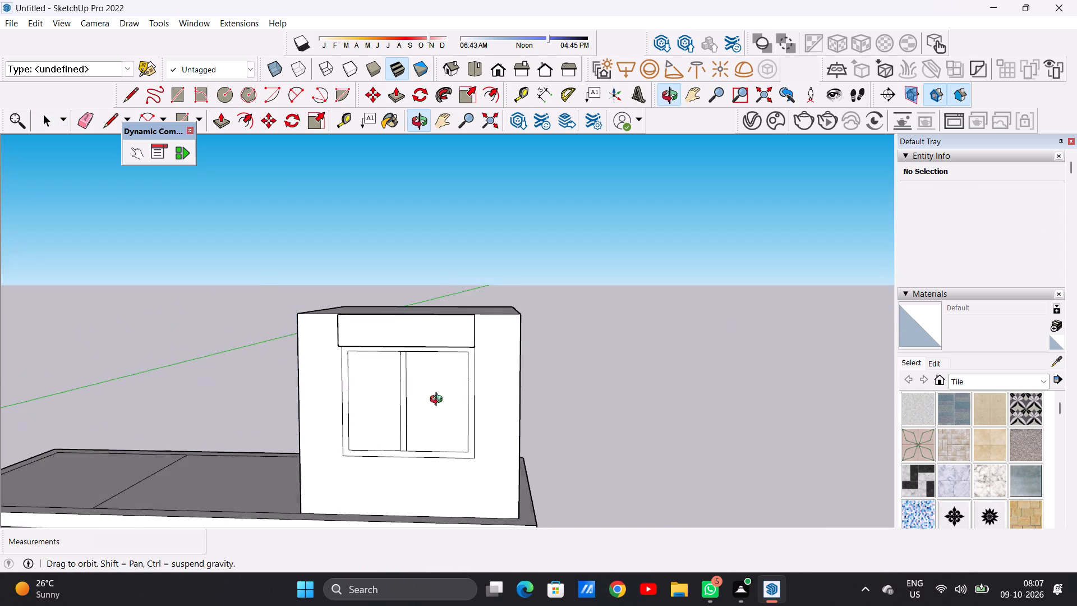
{"action": "middle_click_drag", "start_coordinate": [439, 401], "coordinate": [362, 417]}
{"action": "scroll", "coordinate": [467, 342], "scroll_direction": "up", "scroll_amount": 11}
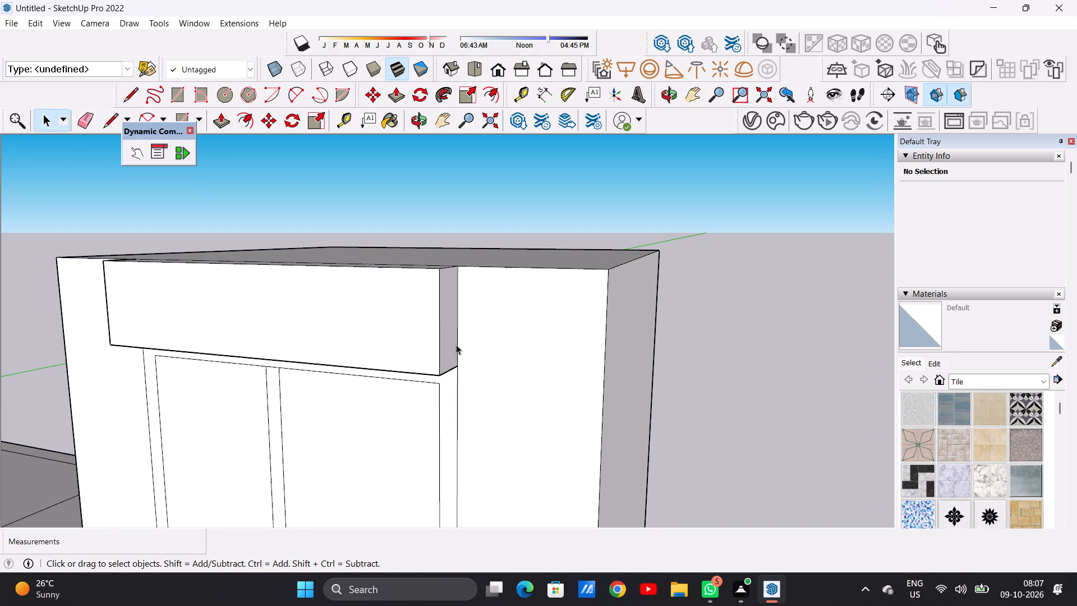
{"action": "key", "text": "p"}
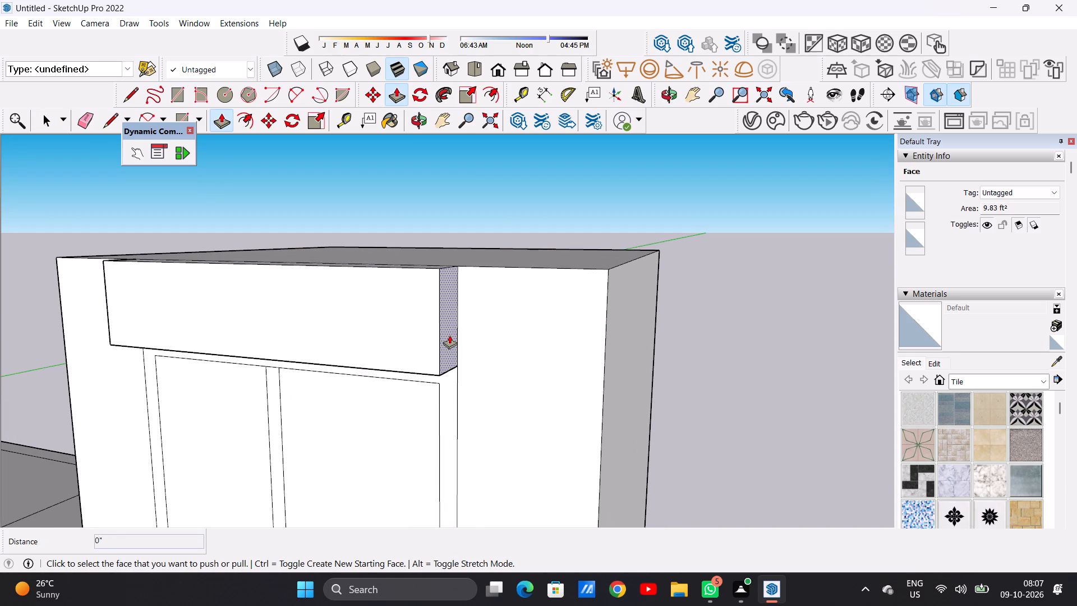
{"action": "left_click", "coordinate": [449, 335]}
{"action": "left_click", "coordinate": [478, 339]}
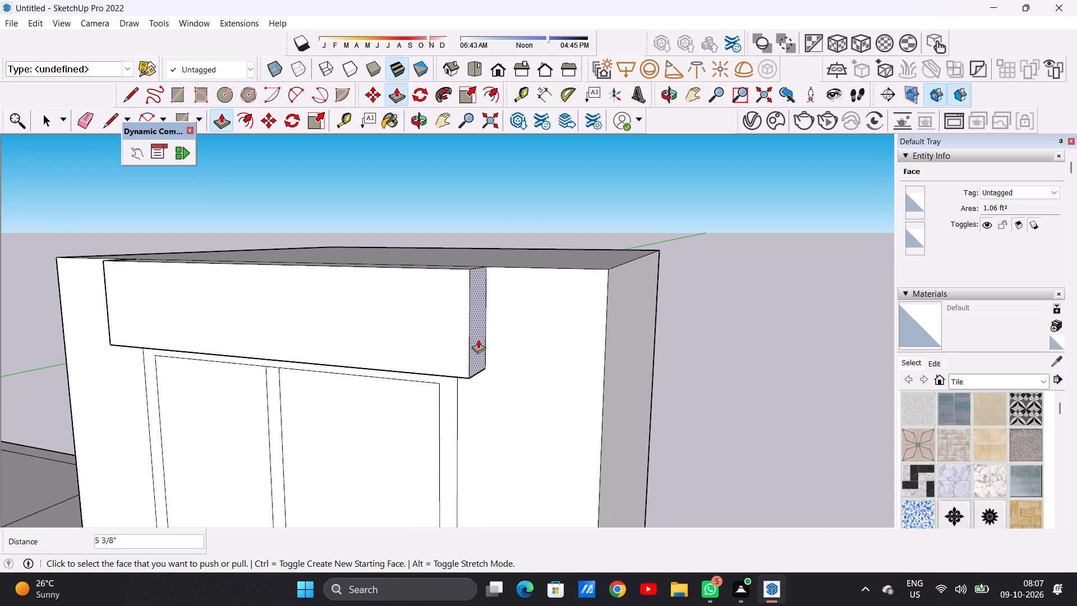
Extend the left end of the projecting band sideways by about 8 13/16", past the window's edge.
{"action": "scroll", "coordinate": [494, 324], "scroll_direction": "down", "scroll_amount": 8}
{"action": "middle_click_drag", "start_coordinate": [323, 388], "coordinate": [463, 377]}
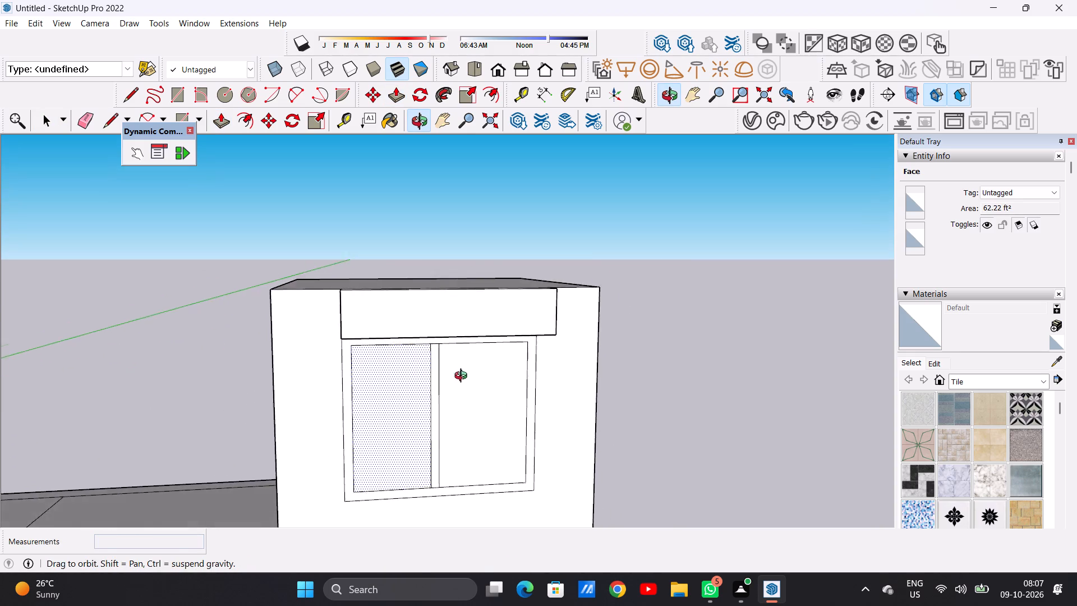
{"action": "middle_click_drag", "start_coordinate": [463, 377], "coordinate": [659, 378]}
{"action": "scroll", "coordinate": [460, 301], "scroll_direction": "up", "scroll_amount": 5}
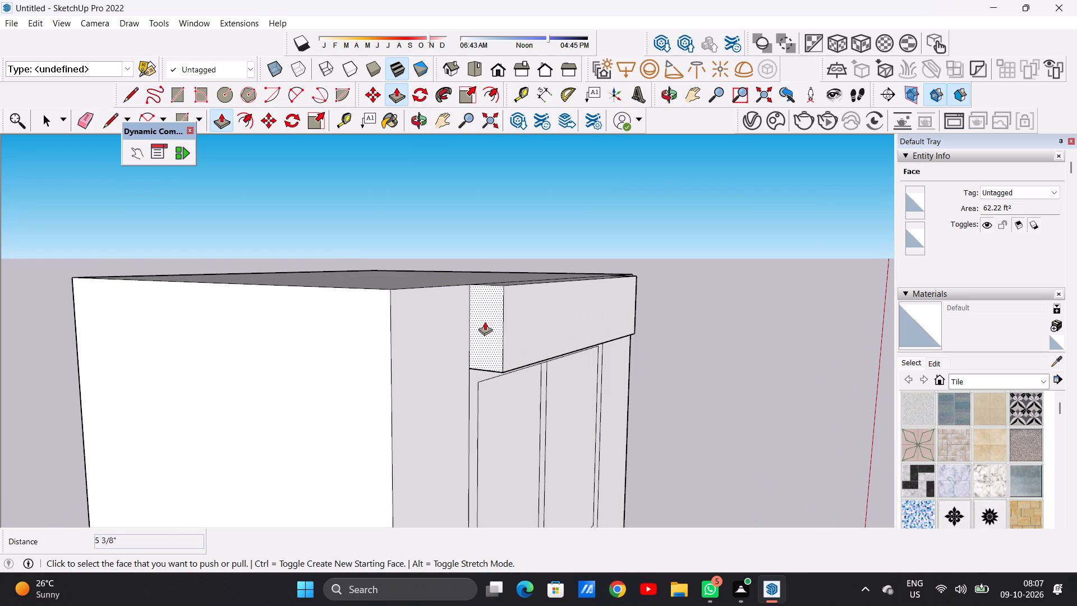
{"action": "left_click", "coordinate": [485, 322]}
{"action": "left_click", "coordinate": [464, 338]}
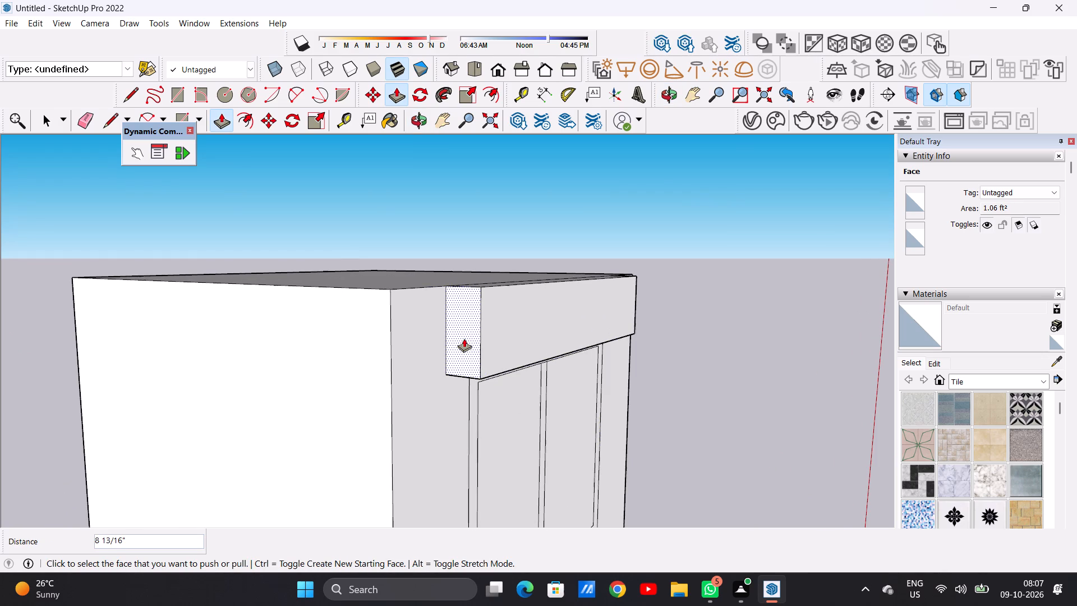
{"action": "key", "text": "space"}
Examine the projecting band and the window from front and oblique views to judge the facade's proportions.
{"action": "scroll", "coordinate": [385, 366], "scroll_direction": "down", "scroll_amount": 12}
{"action": "middle_click_drag", "start_coordinate": [535, 351], "coordinate": [344, 365]}
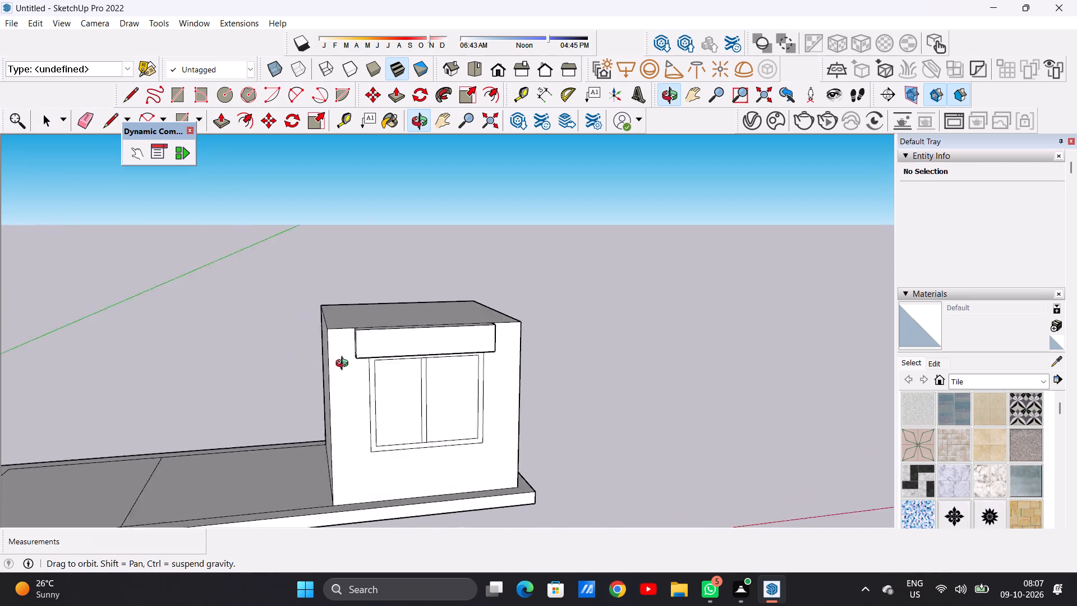
{"action": "middle_click_drag", "start_coordinate": [344, 365], "coordinate": [305, 322]}
{"action": "middle_click_drag", "start_coordinate": [305, 322], "coordinate": [304, 315]}
{"action": "middle_click", "coordinate": [304, 315]}
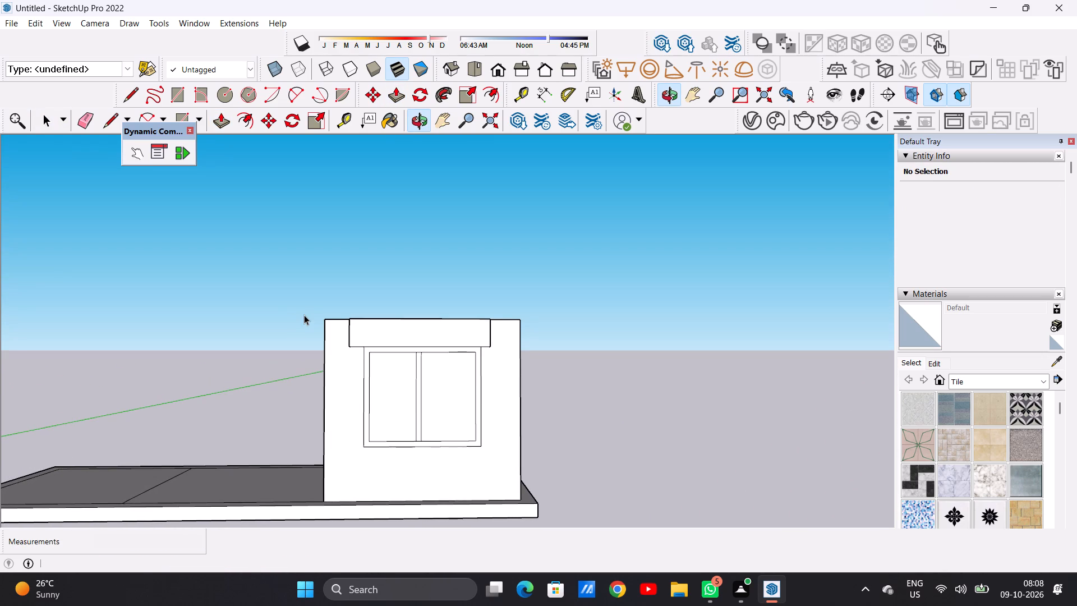
{"action": "scroll", "coordinate": [481, 383], "scroll_direction": "up", "scroll_amount": 4}
{"action": "scroll", "coordinate": [431, 460], "scroll_direction": "down", "scroll_amount": 3}
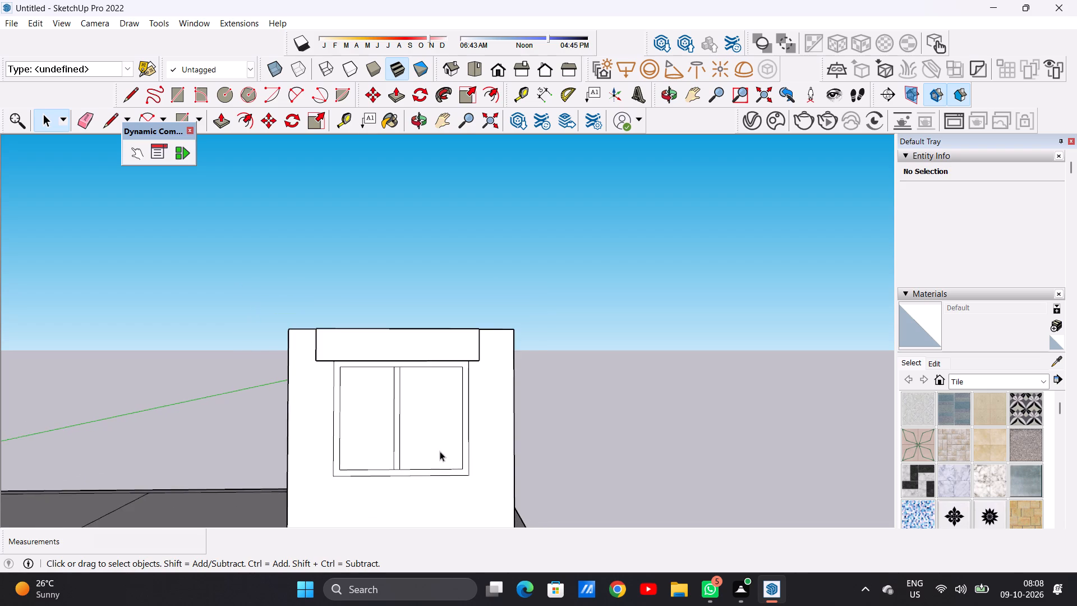
{"action": "scroll", "coordinate": [438, 433], "scroll_direction": "down", "scroll_amount": 7}
{"action": "scroll", "coordinate": [463, 484], "scroll_direction": "up", "scroll_amount": 10}
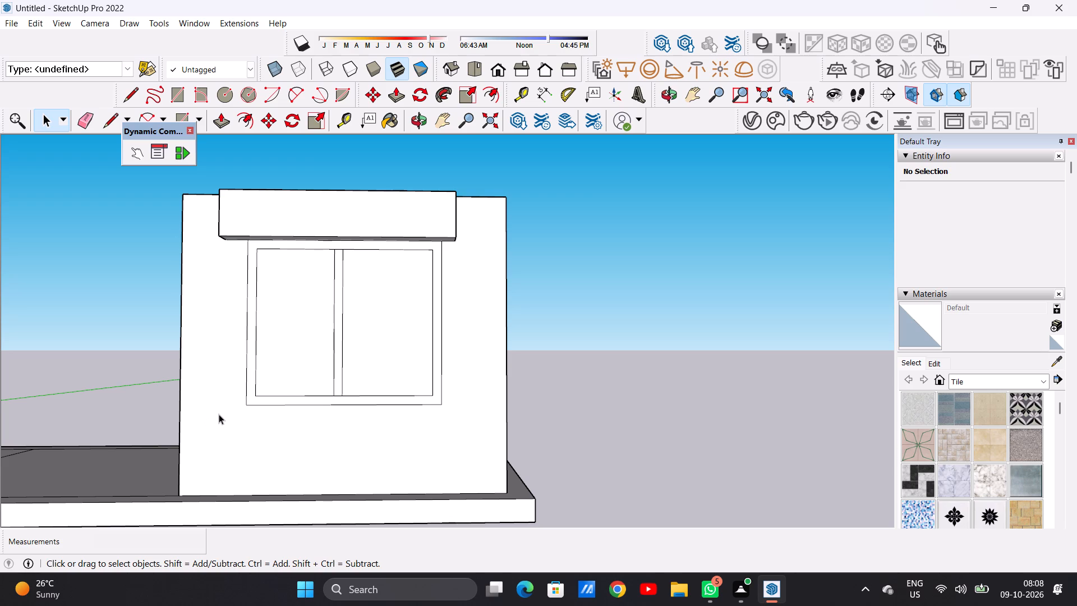
{"action": "middle_click_drag", "start_coordinate": [219, 414], "coordinate": [293, 429]}
{"action": "middle_click_drag", "start_coordinate": [293, 434], "coordinate": [293, 442]}
{"action": "middle_click_drag", "start_coordinate": [293, 442], "coordinate": [302, 466]}
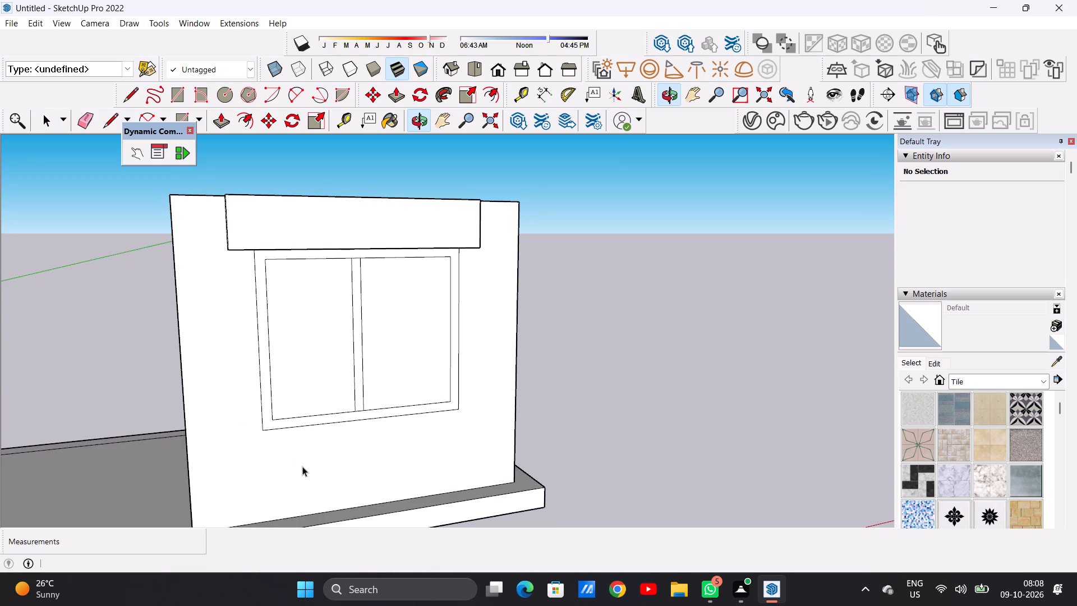
{"action": "scroll", "coordinate": [302, 466], "scroll_direction": "up", "scroll_amount": 1}
{"action": "scroll", "coordinate": [261, 302], "scroll_direction": "up", "scroll_amount": 3}
{"action": "scroll", "coordinate": [268, 379], "scroll_direction": "down", "scroll_amount": 4}
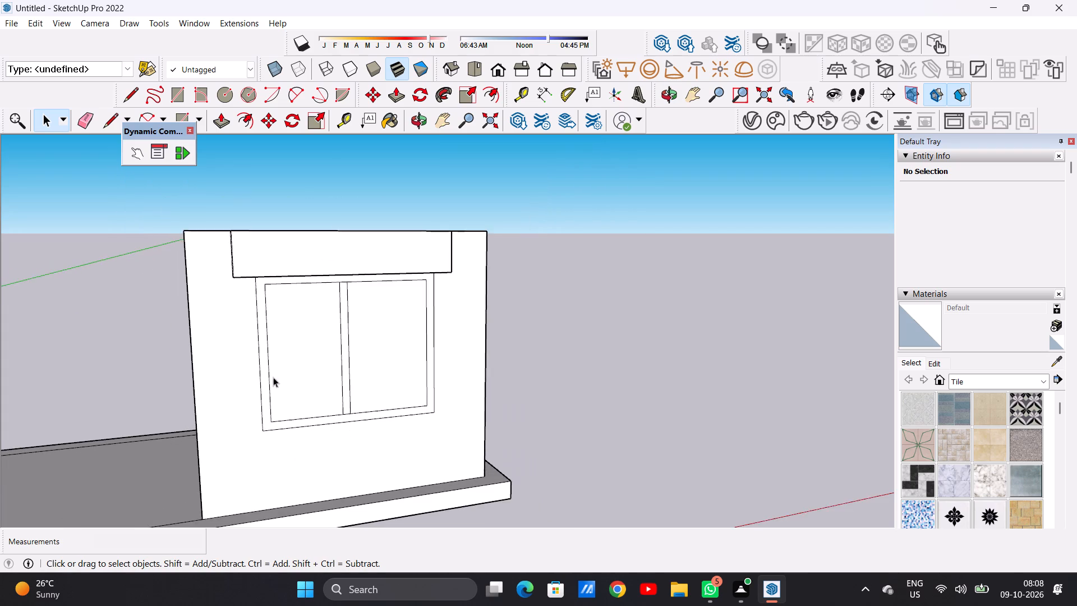
{"action": "scroll", "coordinate": [273, 377], "scroll_direction": "down", "scroll_amount": 4}
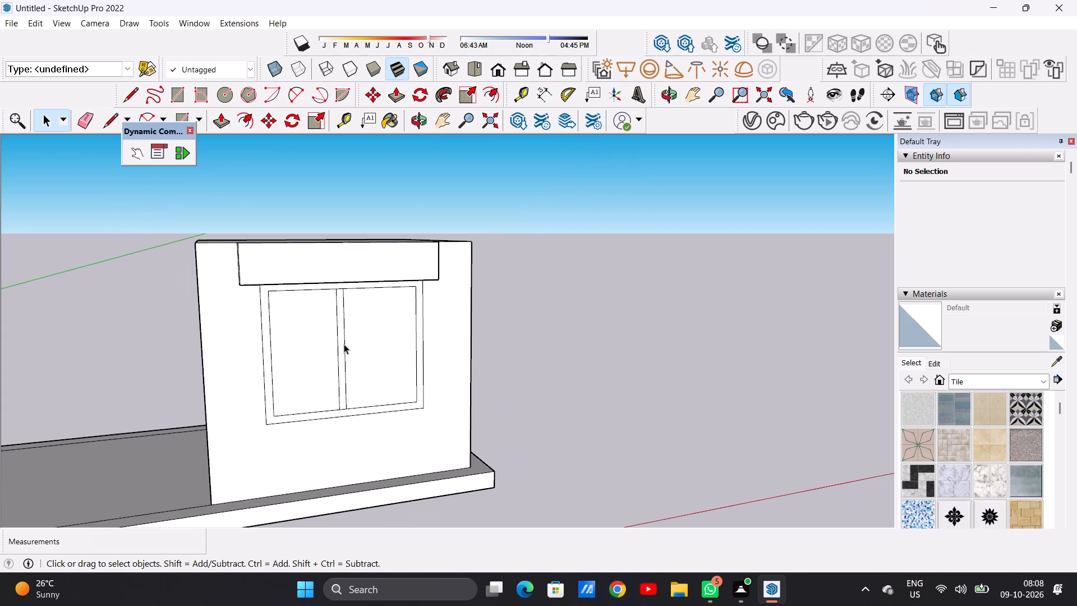
{"action": "scroll", "coordinate": [247, 441], "scroll_direction": "up", "scroll_amount": 4}
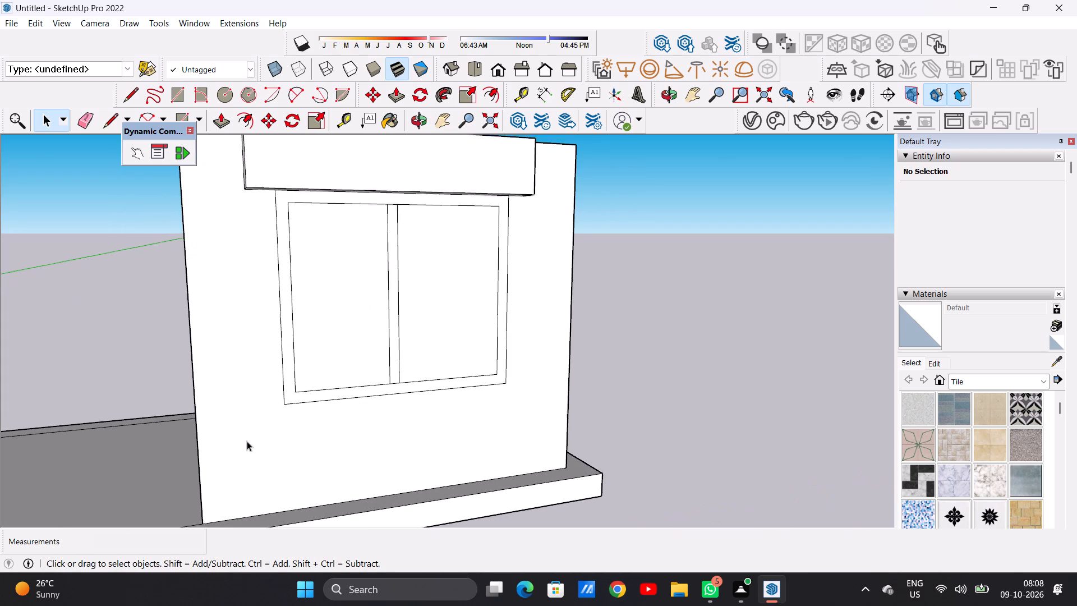
{"action": "scroll", "coordinate": [247, 441], "scroll_direction": "up", "scroll_amount": 2}
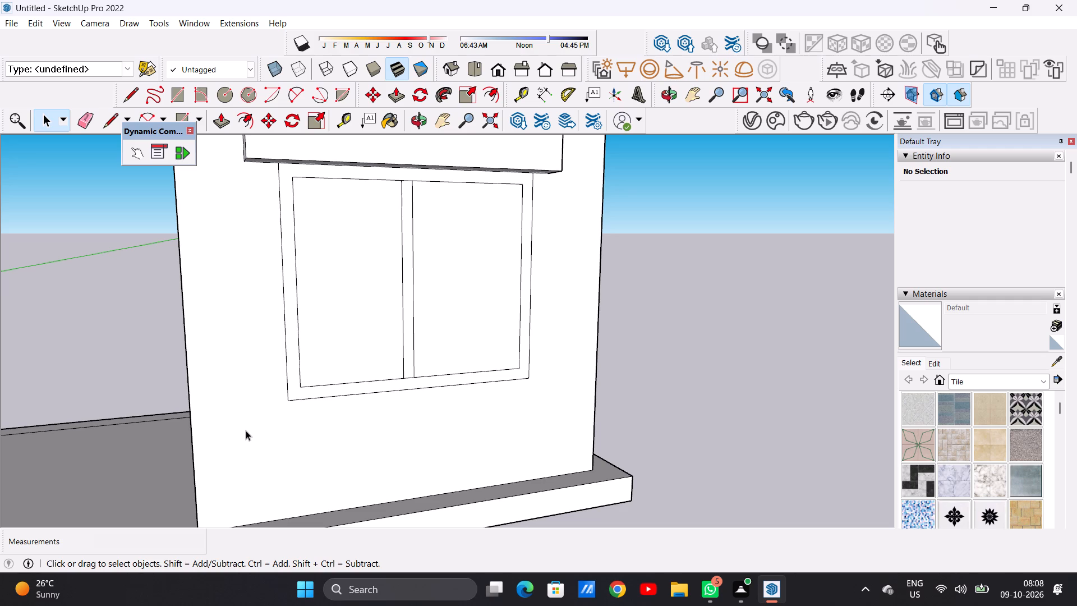
{"action": "scroll", "coordinate": [385, 416], "scroll_direction": "down", "scroll_amount": 2}
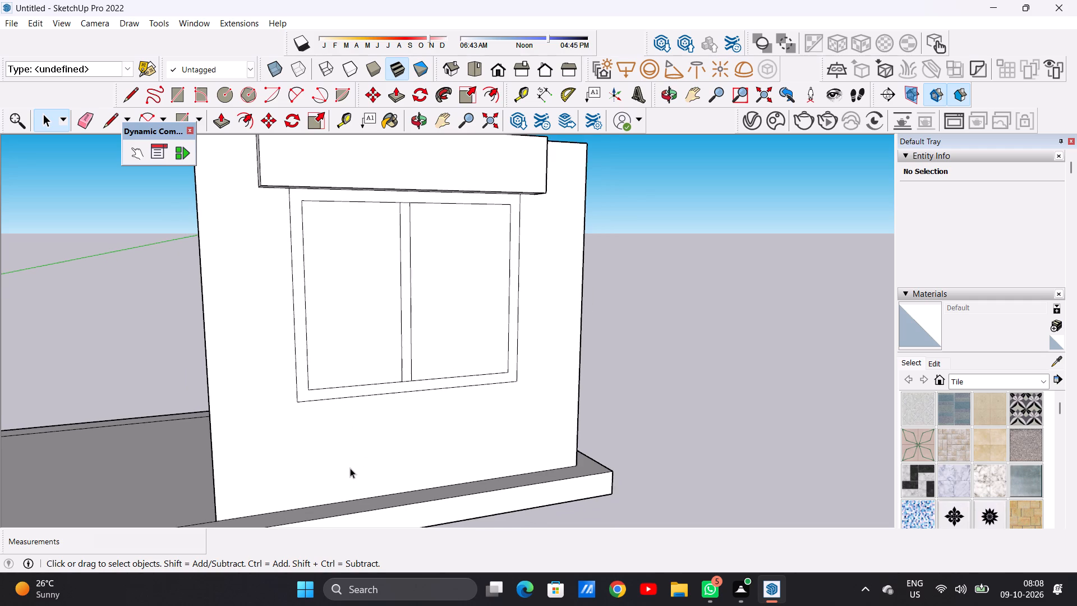
Draw a U-shaped outline around the window's lower part, with a bottom line about 8' 5 1/16" long and short returns to the frame.
{"action": "scroll", "coordinate": [347, 469], "scroll_direction": "up", "scroll_amount": 3}
{"action": "key", "text": "l"}
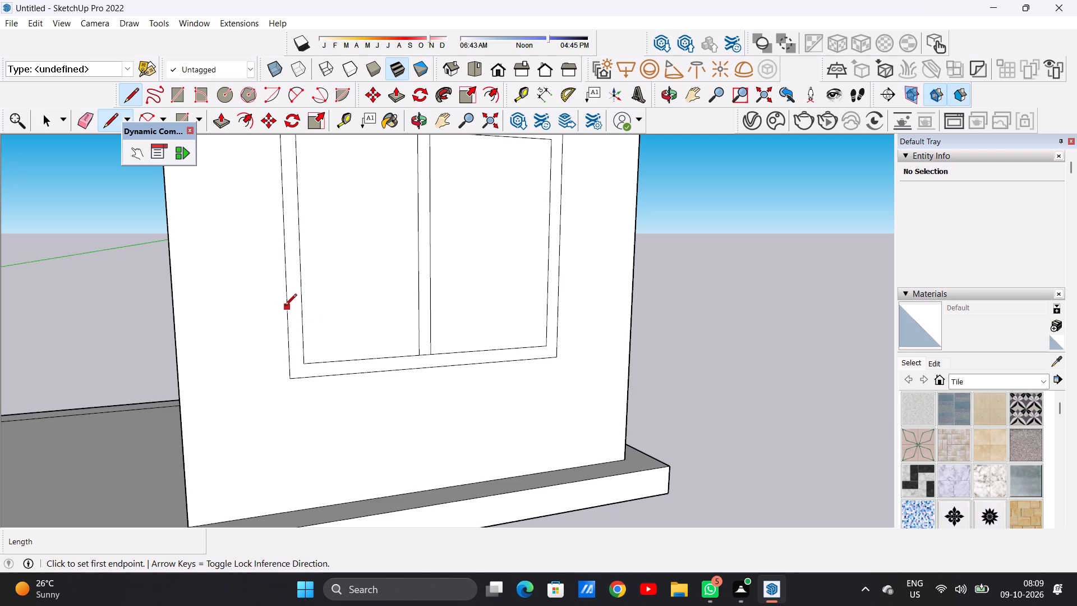
{"action": "left_click", "coordinate": [285, 306]}
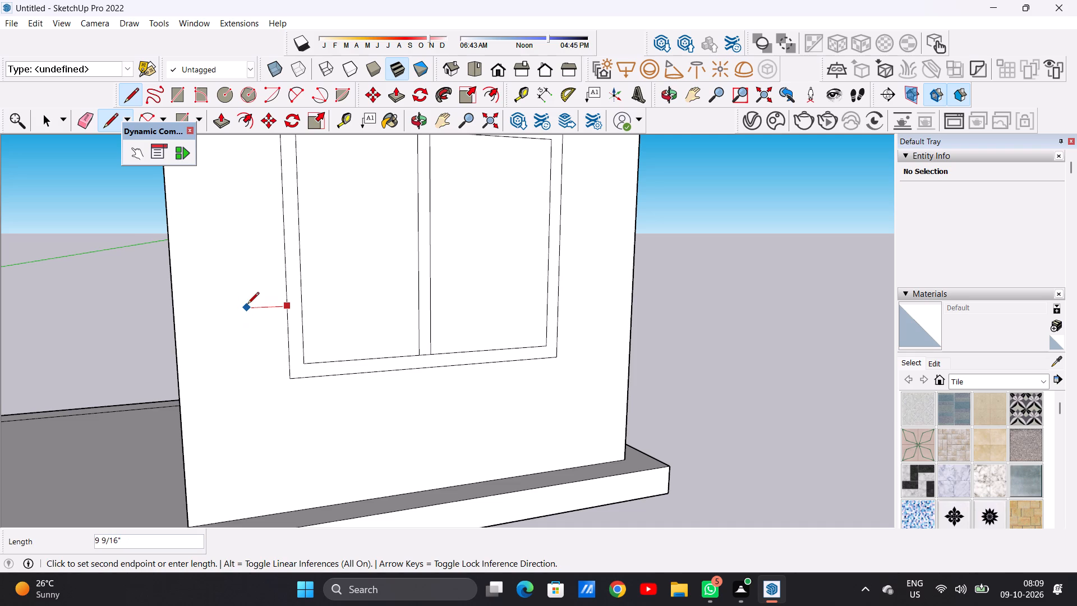
{"action": "left_click", "coordinate": [246, 305]}
{"action": "left_click", "coordinate": [256, 460]}
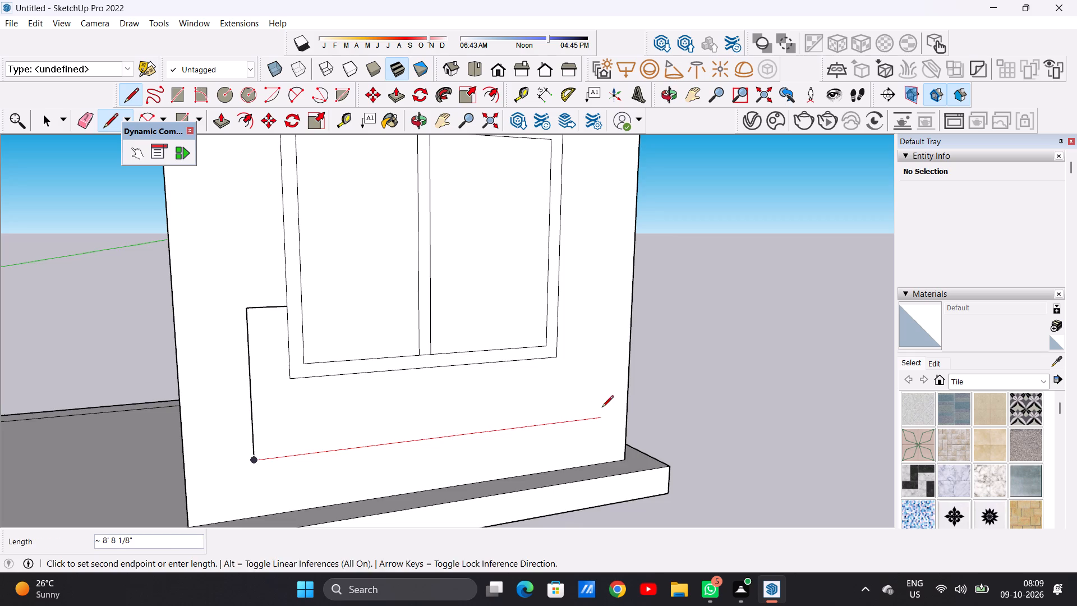
{"action": "middle_click_drag", "start_coordinate": [602, 408], "coordinate": [466, 412]}
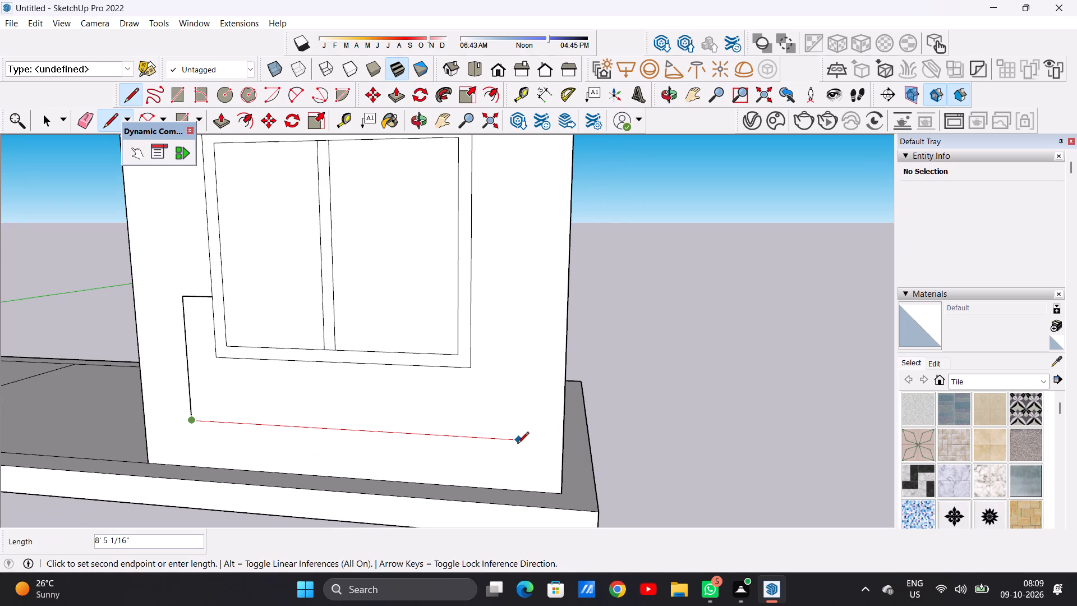
{"action": "left_click", "coordinate": [517, 444]}
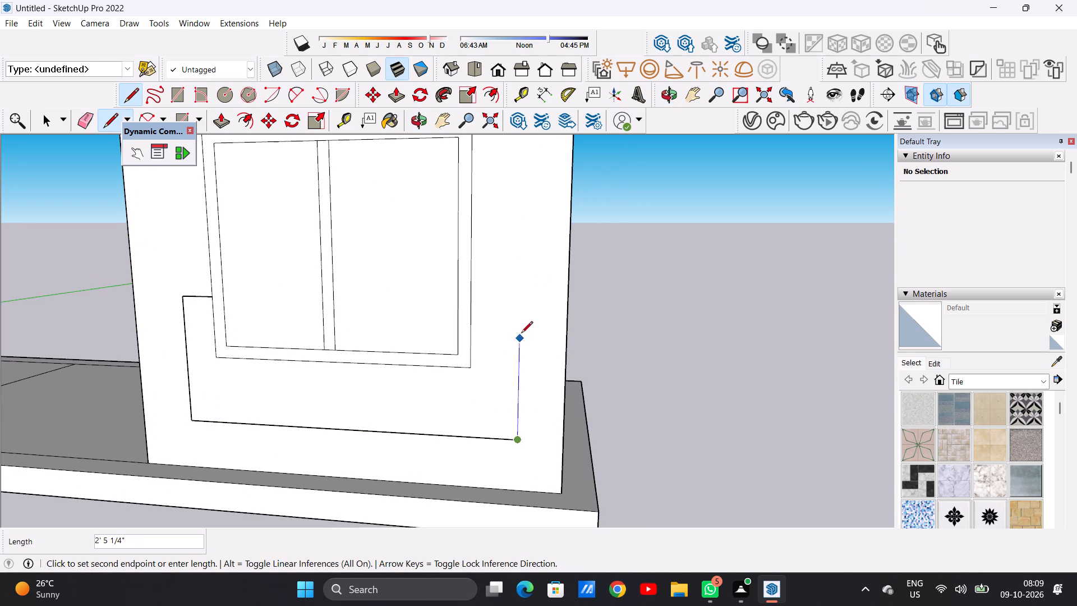
{"action": "left_click", "coordinate": [521, 303]}
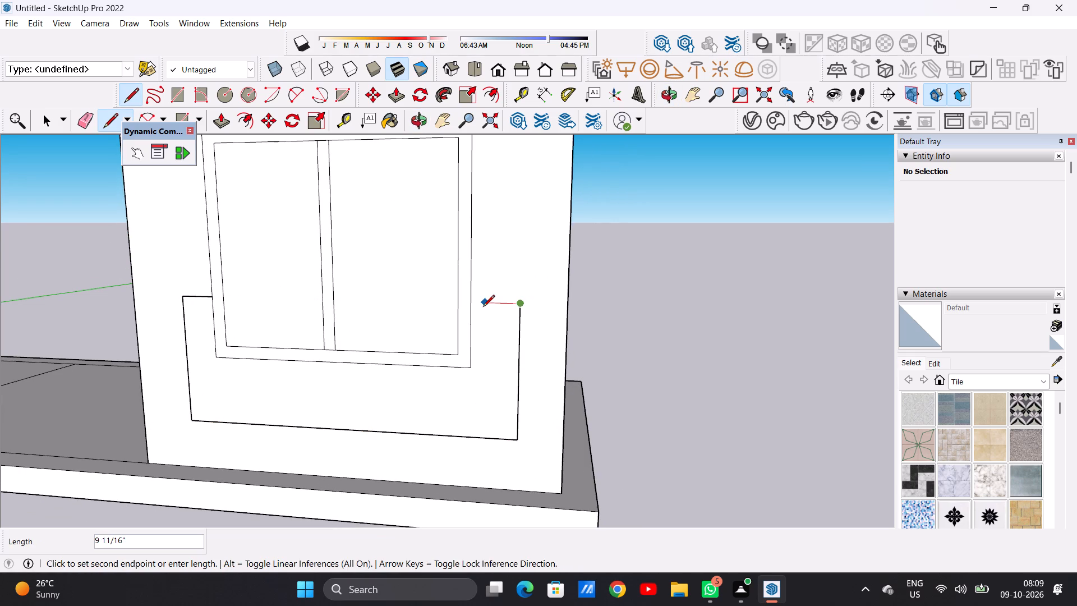
{"action": "left_click", "coordinate": [474, 305]}
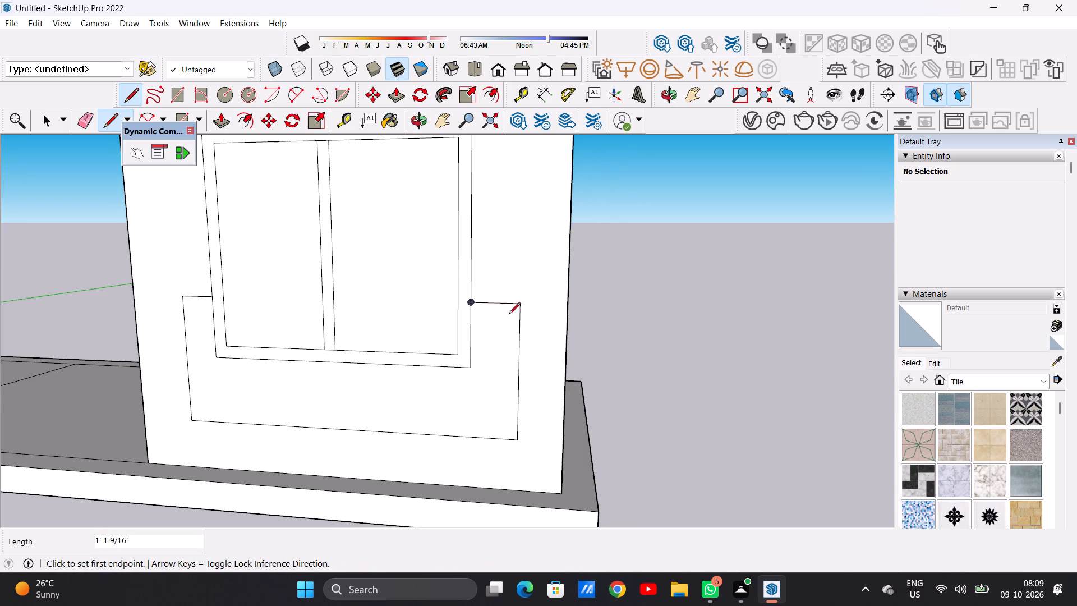
{"action": "key", "text": "space"}
Draw a horizontal line about 8' 5 1/16" long across the outline, slightly above its bottom edge.
{"action": "scroll", "coordinate": [303, 429], "scroll_direction": "down", "scroll_amount": 8}
{"action": "middle_click_drag", "start_coordinate": [318, 414], "coordinate": [497, 407]}
{"action": "scroll", "coordinate": [333, 440], "scroll_direction": "up", "scroll_amount": 4}
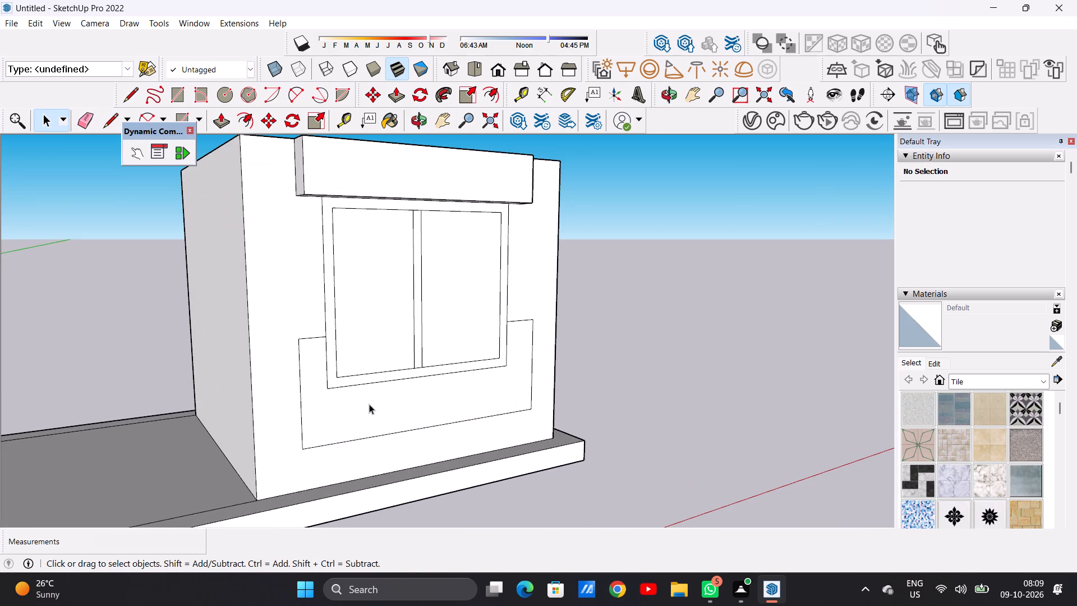
{"action": "scroll", "coordinate": [369, 404], "scroll_direction": "up", "scroll_amount": 1}
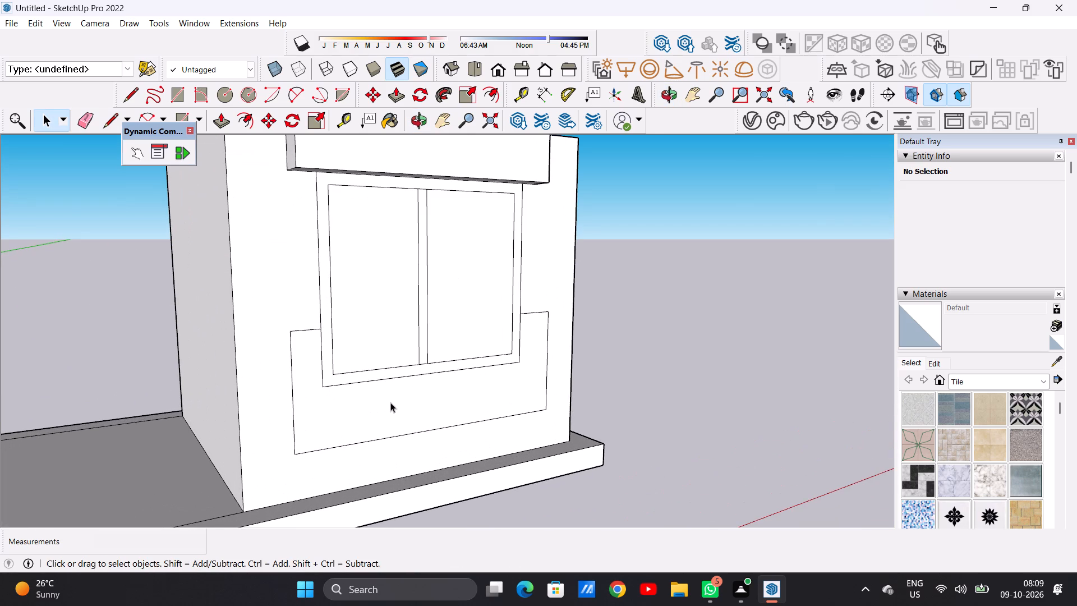
{"action": "scroll", "coordinate": [390, 402], "scroll_direction": "down", "scroll_amount": 6}
{"action": "middle_click_drag", "start_coordinate": [409, 402], "coordinate": [336, 423]}
{"action": "scroll", "coordinate": [396, 406], "scroll_direction": "up", "scroll_amount": 4}
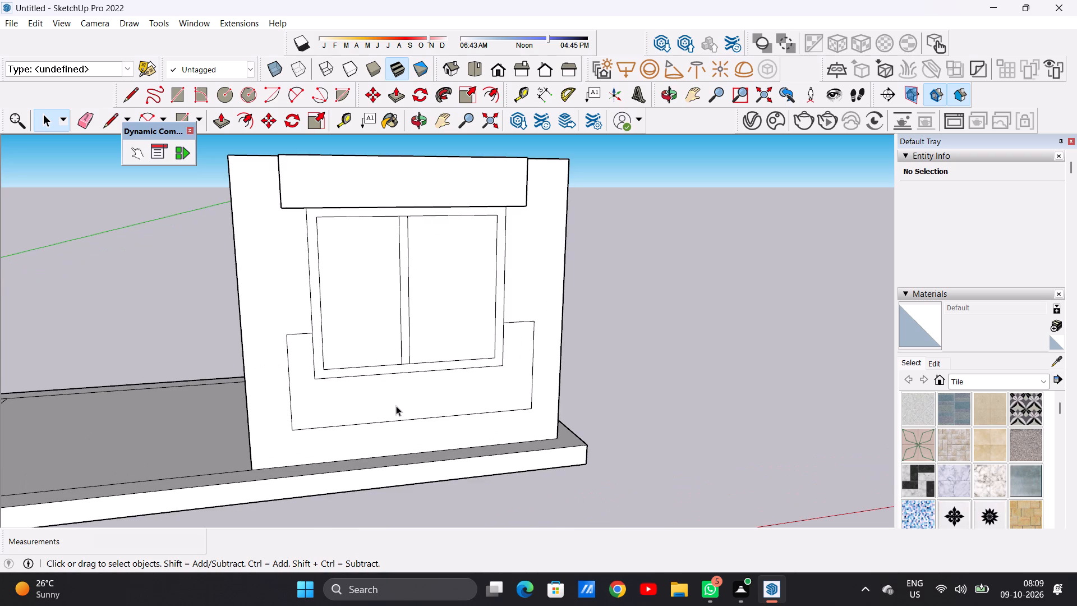
{"action": "key", "text": "l"}
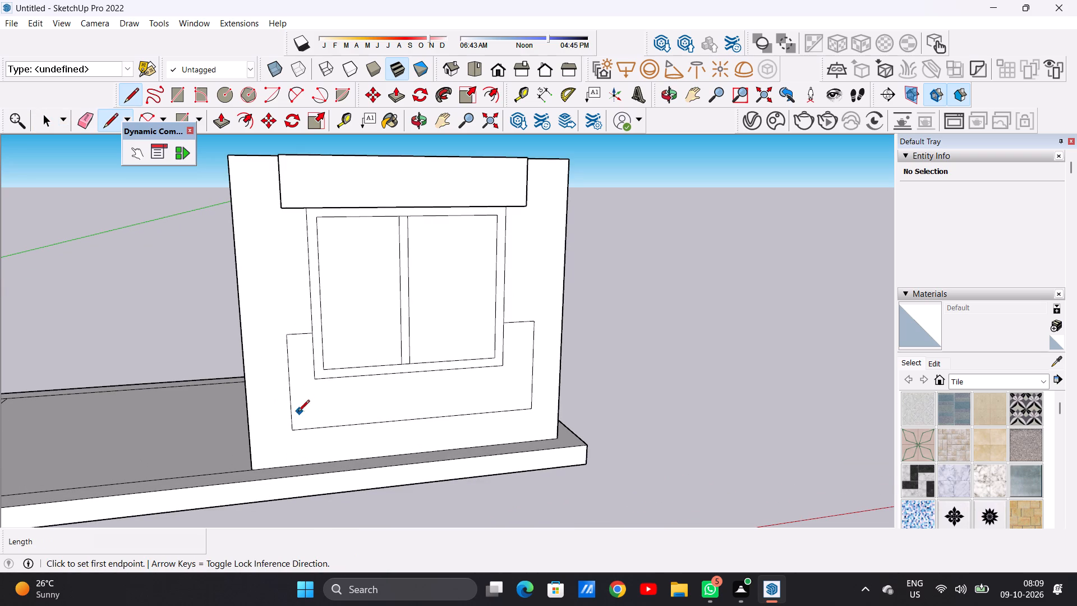
{"action": "left_click", "coordinate": [294, 413]}
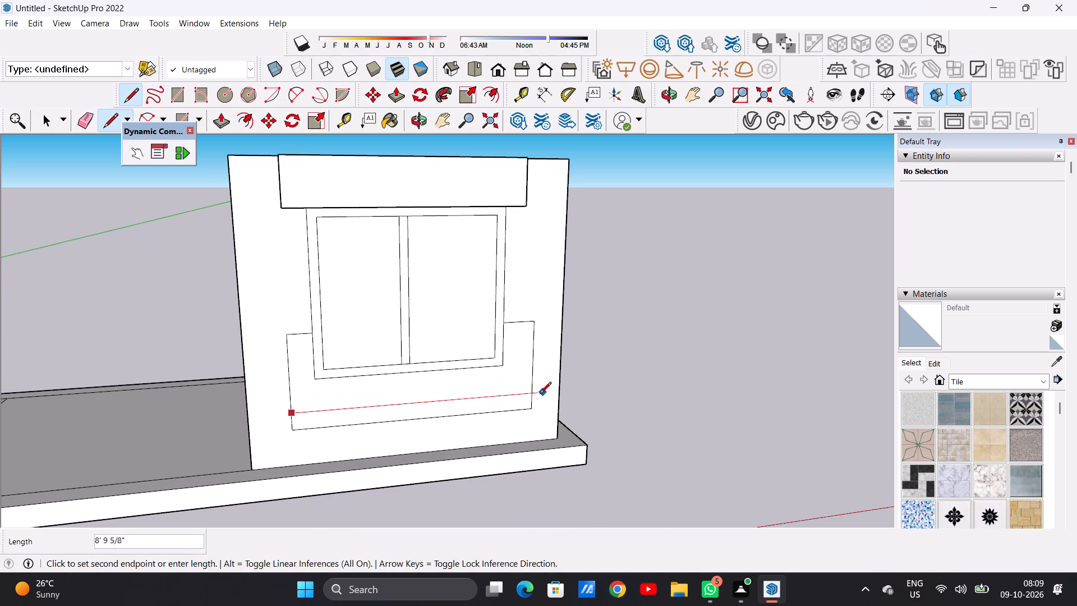
{"action": "left_click", "coordinate": [532, 397]}
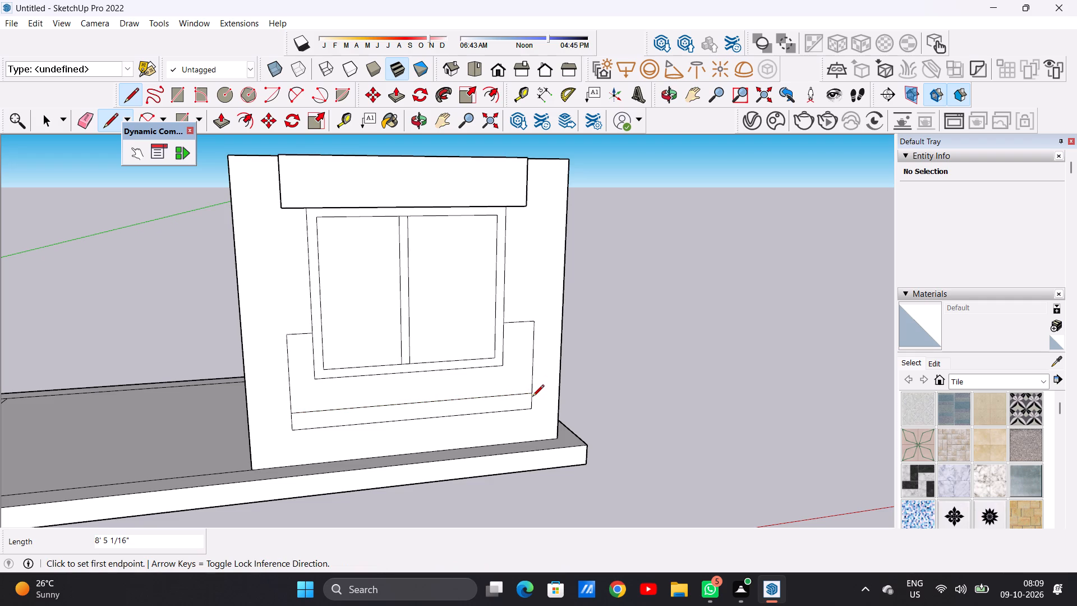
{"action": "key", "text": "space"}
Draw a vertical line inside the outline's left arm from its top edge to the horizontal line, closing the roughly 15/16" gap on top.
{"action": "scroll", "coordinate": [332, 420], "scroll_direction": "up", "scroll_amount": 5}
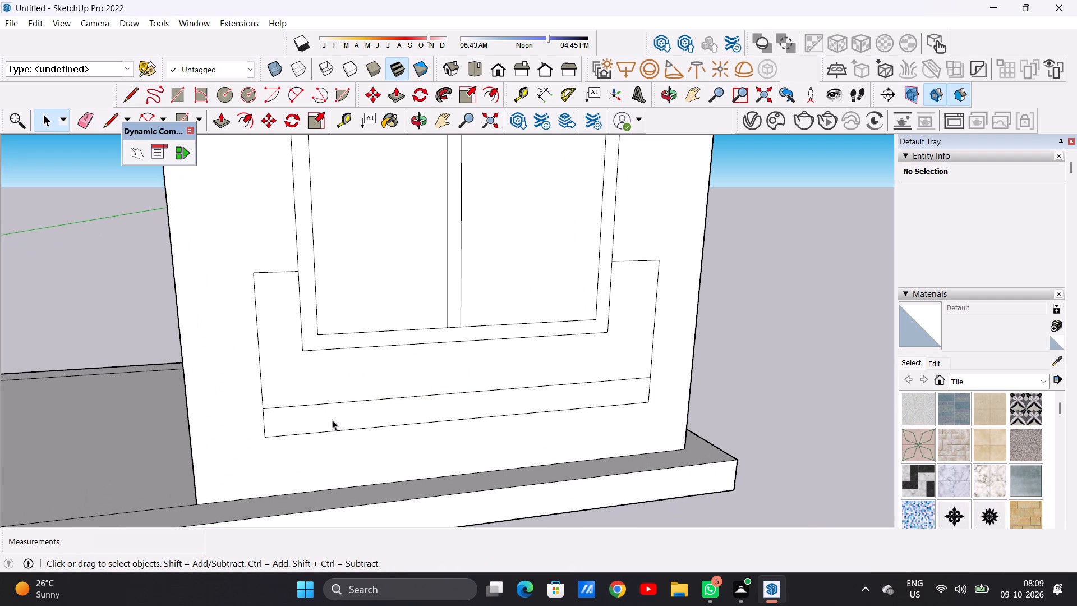
{"action": "scroll", "coordinate": [302, 352], "scroll_direction": "up", "scroll_amount": 2}
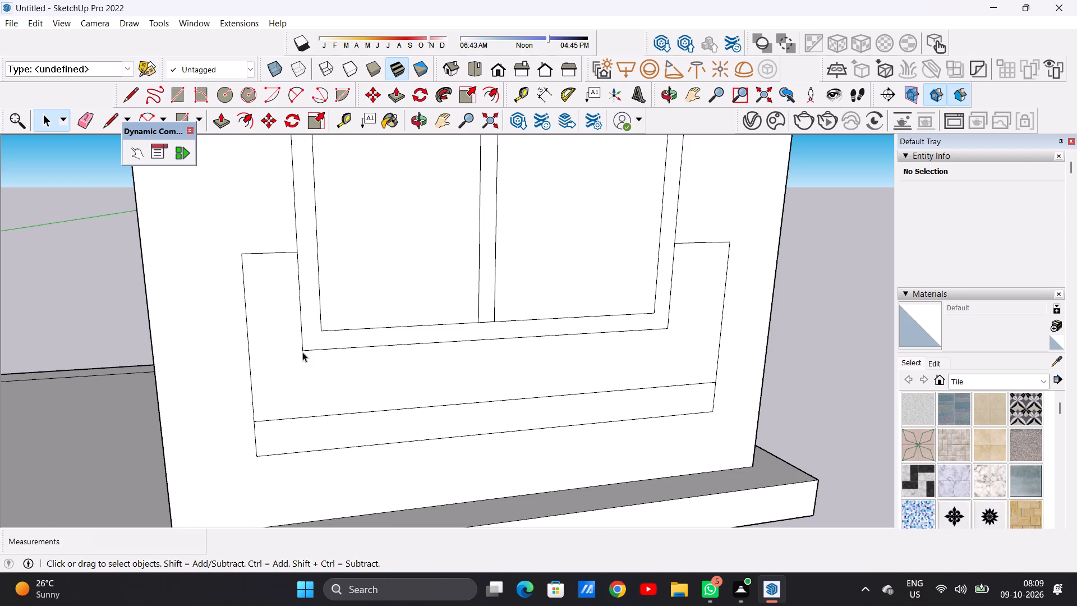
{"action": "key", "text": "l"}
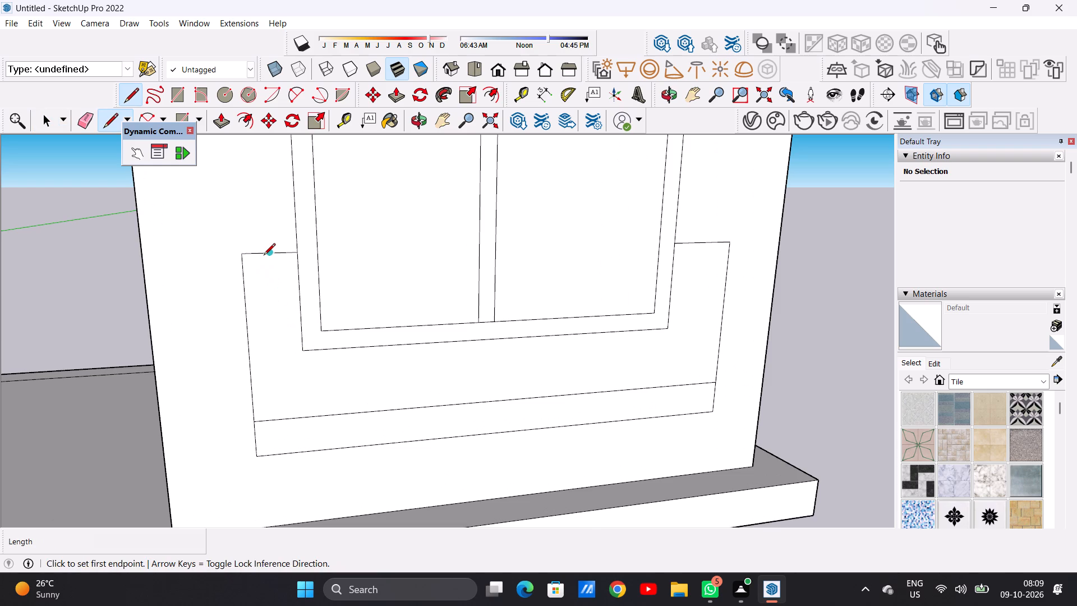
{"action": "left_click", "coordinate": [261, 259]}
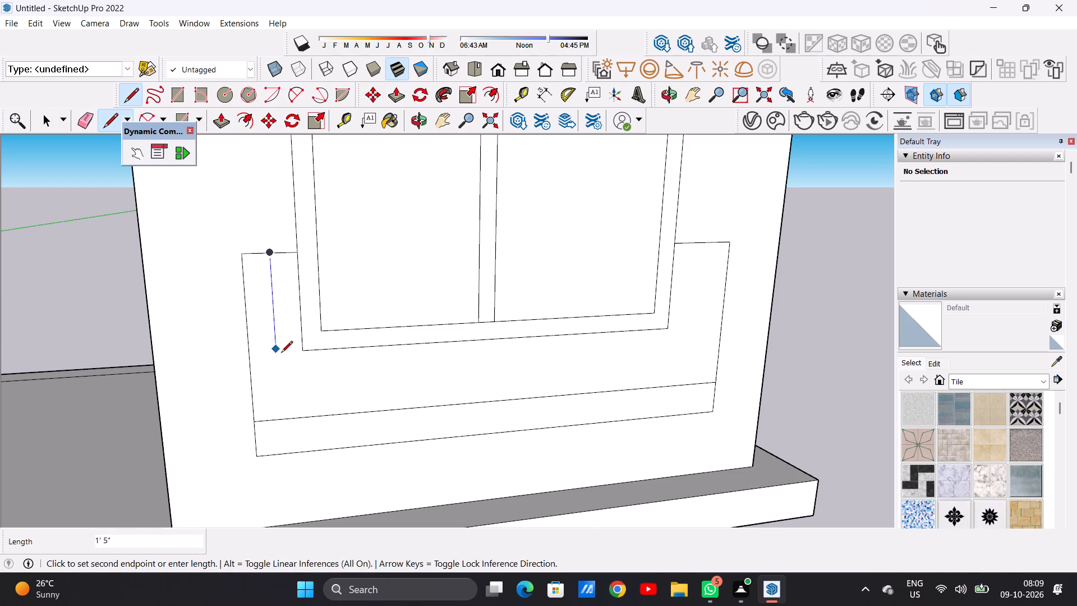
{"action": "left_click", "coordinate": [281, 415]}
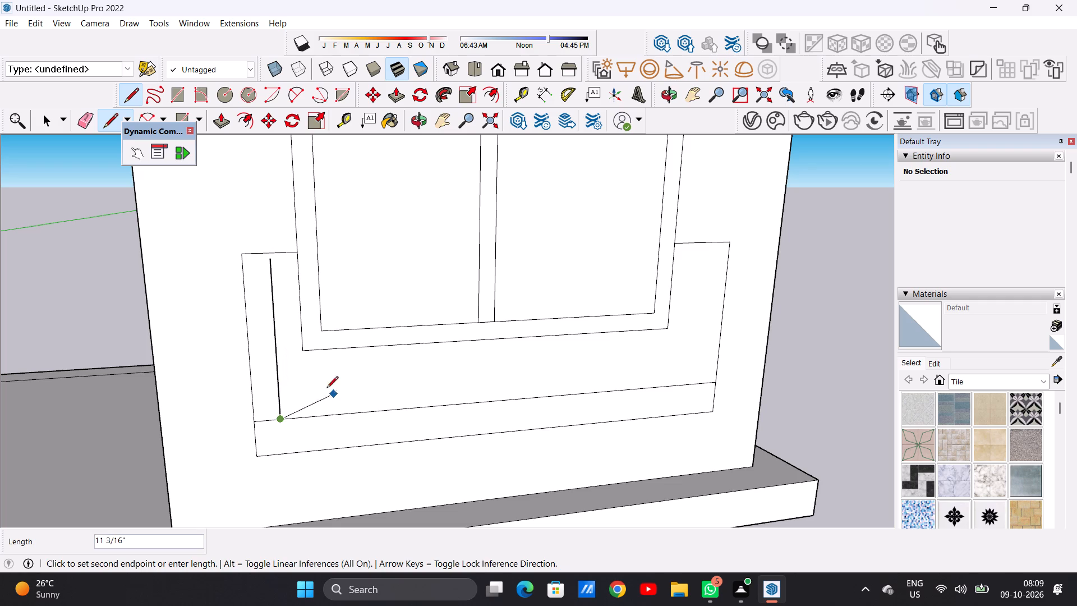
{"action": "scroll", "coordinate": [274, 263], "scroll_direction": "up", "scroll_amount": 6}
{"action": "left_click", "coordinate": [269, 251]}
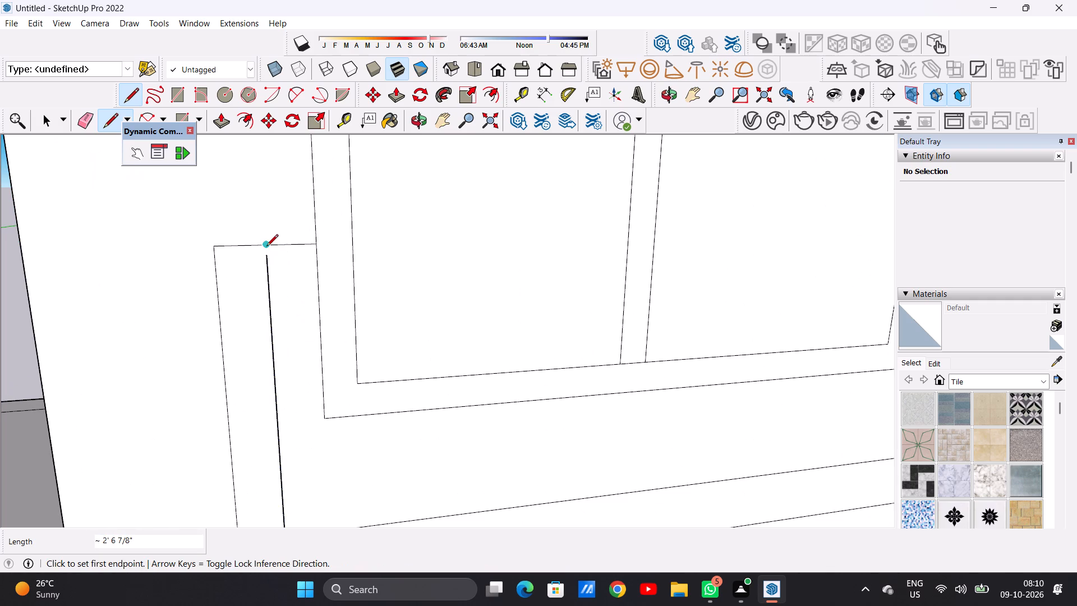
{"action": "left_click", "coordinate": [266, 244]}
{"action": "left_click", "coordinate": [268, 254]}
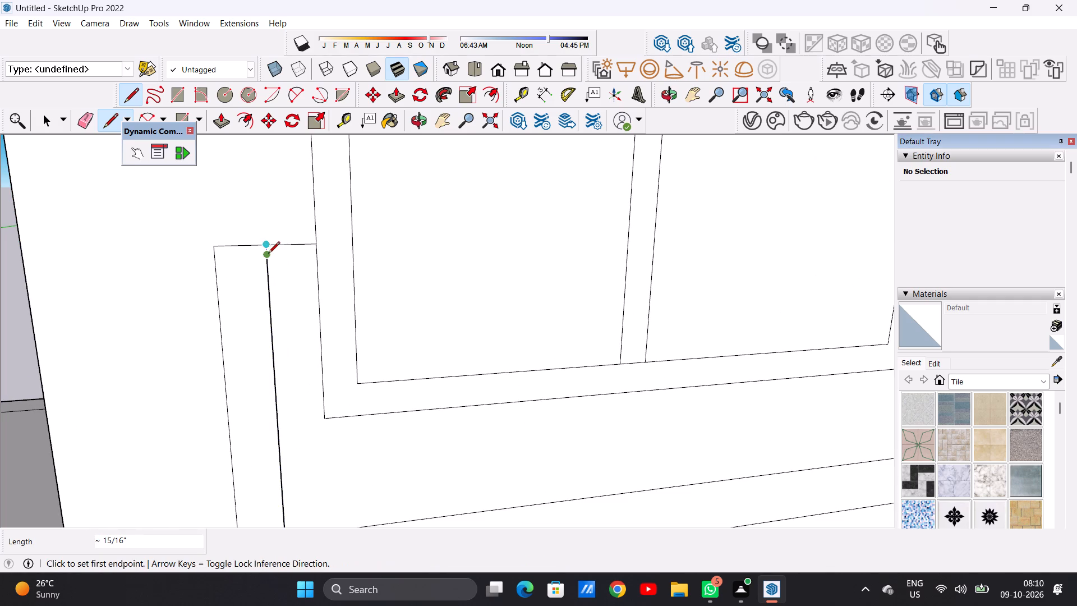
Draw a matching vertical line about 2' 7 13/16" long inside the outline's right arm, from its top edge to the horizontal line.
{"action": "scroll", "coordinate": [257, 299], "scroll_direction": "down", "scroll_amount": 10}
{"action": "scroll", "coordinate": [596, 283], "scroll_direction": "up", "scroll_amount": 2}
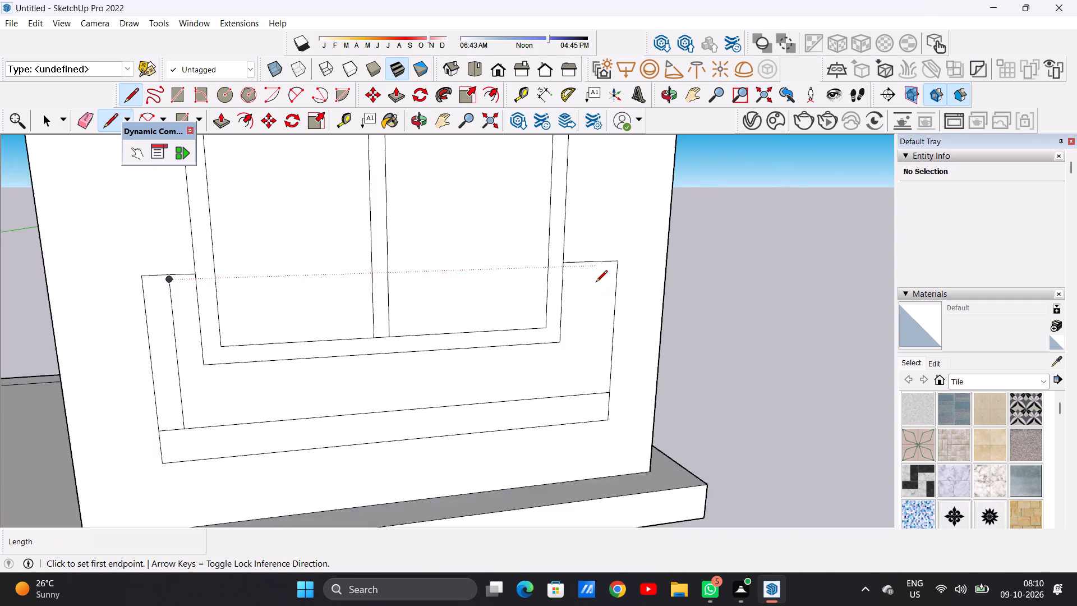
{"action": "scroll", "coordinate": [596, 283], "scroll_direction": "up", "scroll_amount": 3}
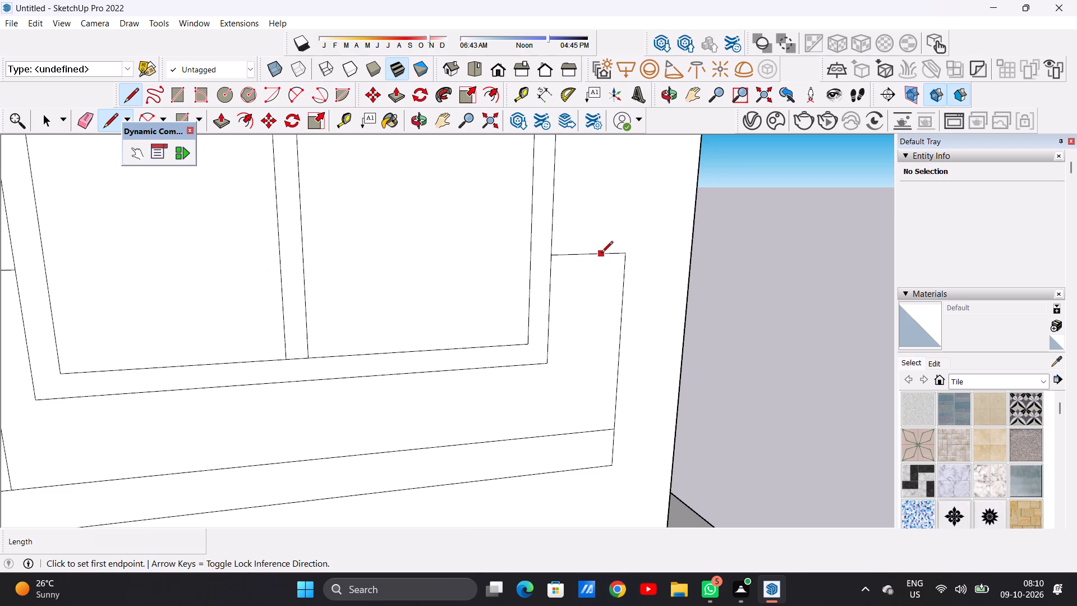
{"action": "scroll", "coordinate": [596, 274], "scroll_direction": "down", "scroll_amount": 5}
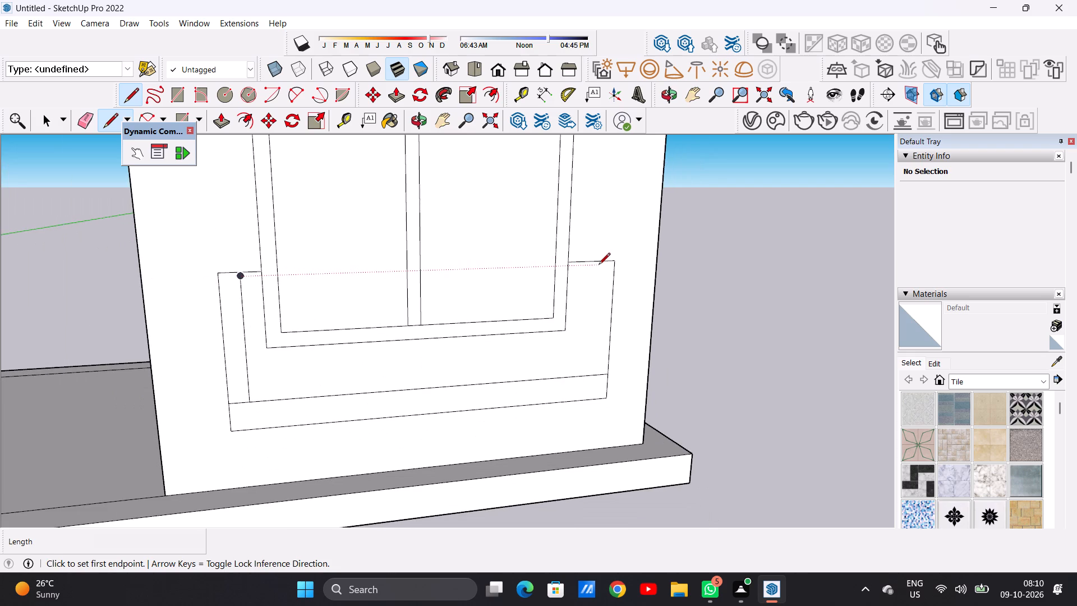
{"action": "scroll", "coordinate": [599, 263], "scroll_direction": "up", "scroll_amount": 6}
{"action": "left_click", "coordinate": [599, 260]}
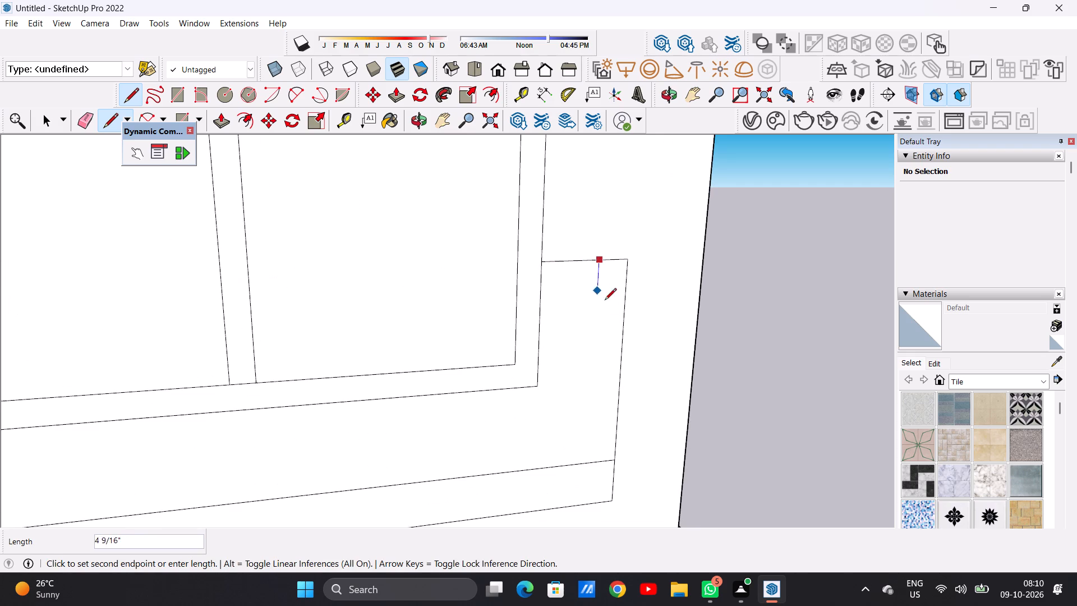
{"action": "left_click", "coordinate": [588, 463]}
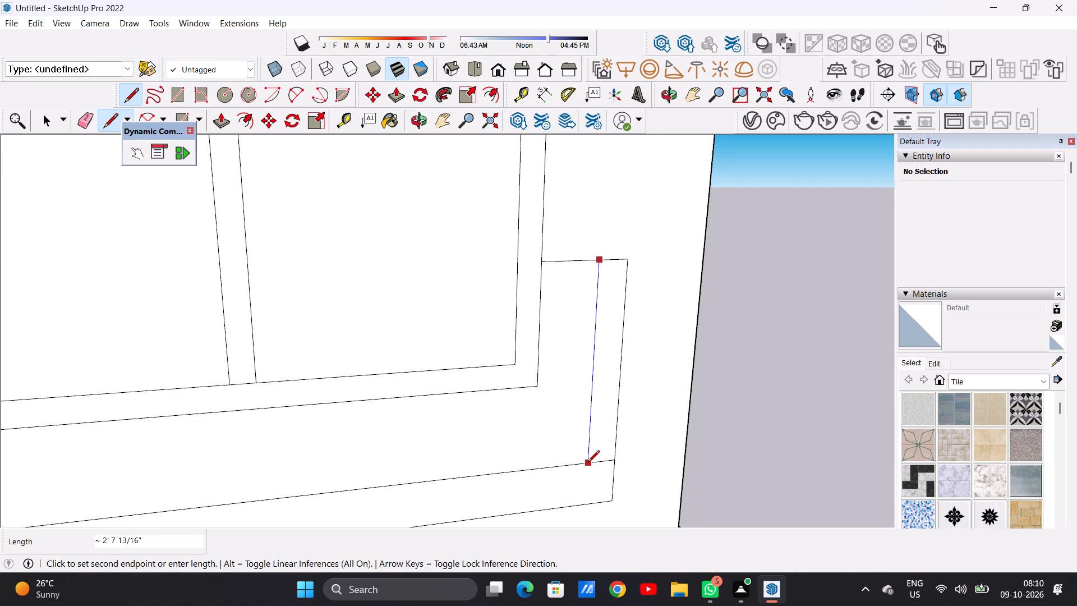
{"action": "key", "text": "space"}
Erase the short top segments joining both arms of the outline to the window frame.
{"action": "scroll", "coordinate": [483, 401], "scroll_direction": "down", "scroll_amount": 14}
{"action": "middle_click_drag", "start_coordinate": [538, 425], "coordinate": [457, 423]}
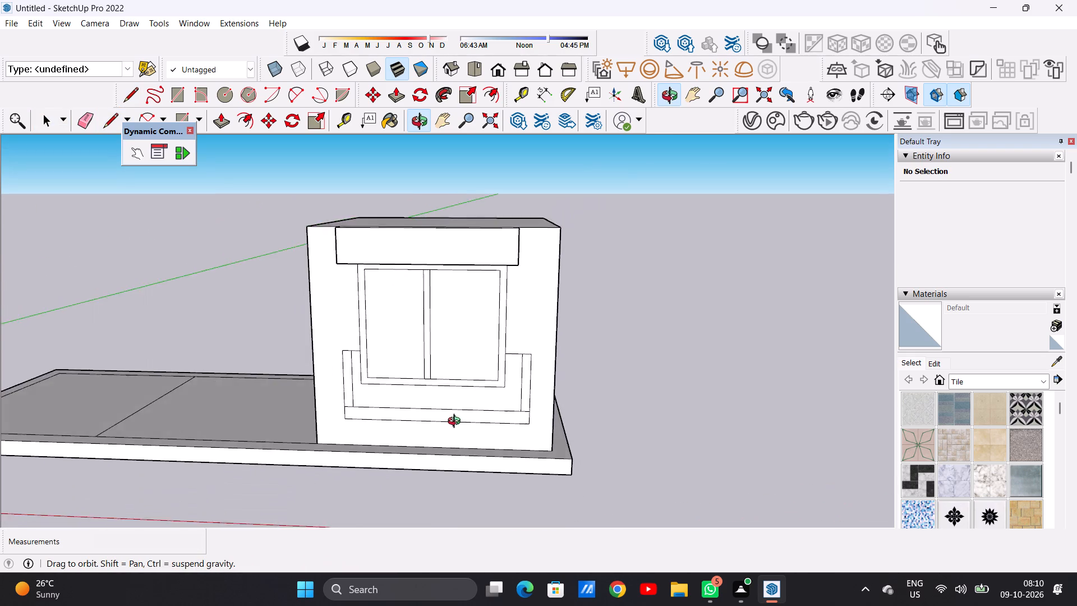
{"action": "middle_click_drag", "start_coordinate": [457, 423], "coordinate": [447, 400]}
{"action": "scroll", "coordinate": [502, 412], "scroll_direction": "up", "scroll_amount": 5}
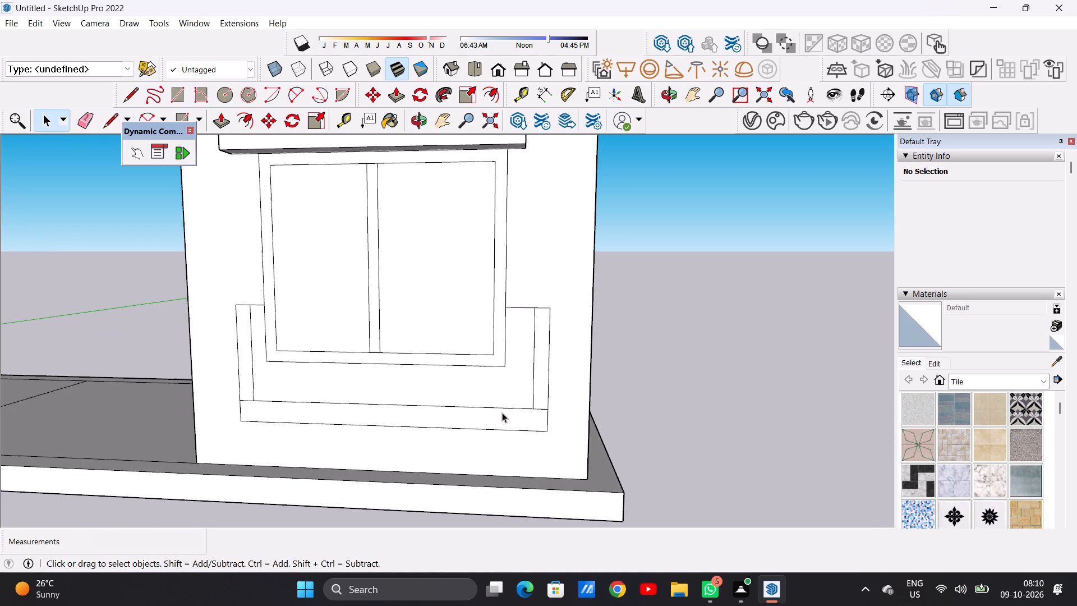
{"action": "key", "text": "e"}
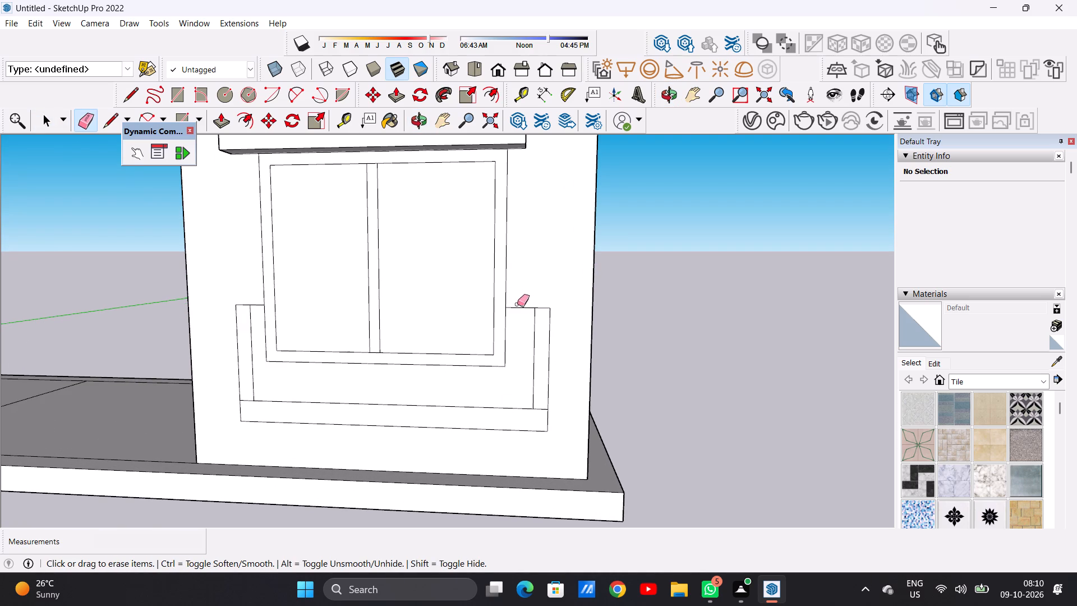
{"action": "left_click_drag", "start_coordinate": [519, 301], "coordinate": [521, 322]}
{"action": "left_click_drag", "start_coordinate": [256, 301], "coordinate": [256, 306]}
{"action": "scroll", "coordinate": [433, 339], "scroll_direction": "down", "scroll_amount": 3}
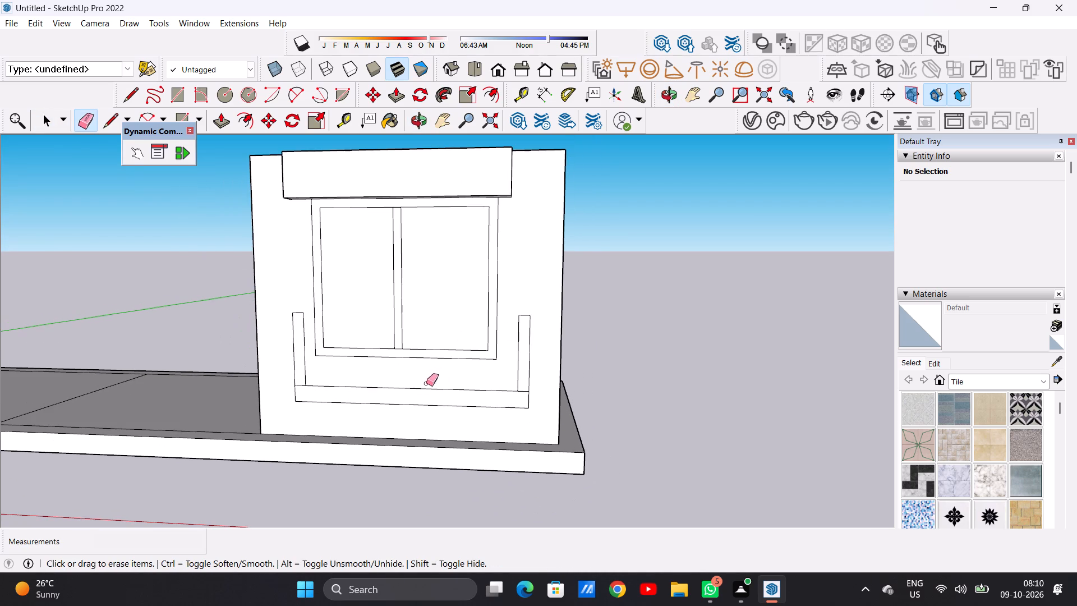
Erase the dividing segments where both vertical strips meet the bottom strip, merging them into one U-shaped face.
{"action": "middle_click_drag", "start_coordinate": [417, 389], "coordinate": [365, 387]}
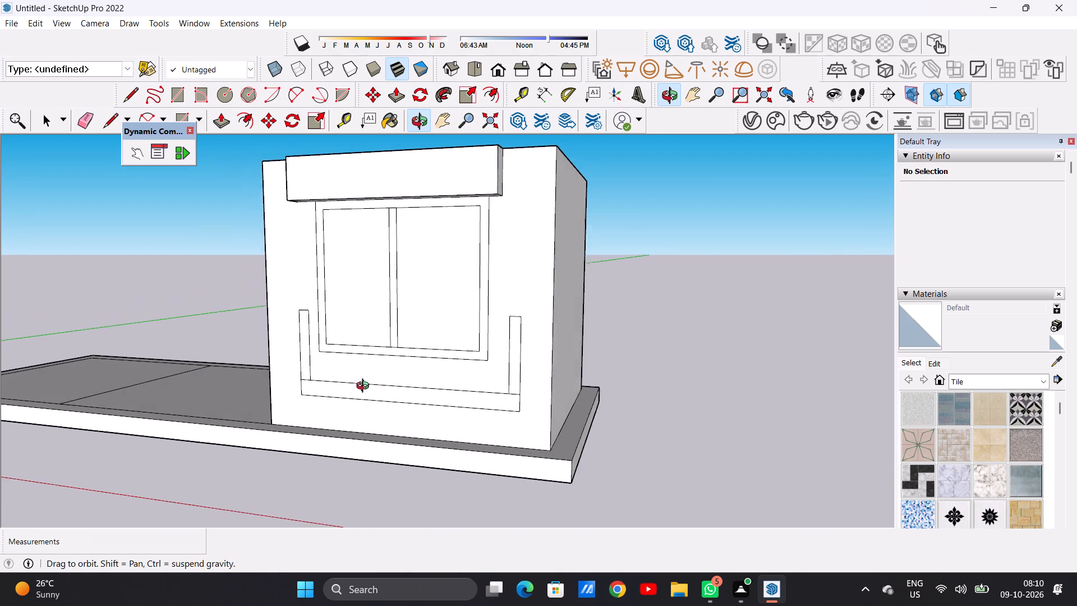
{"action": "middle_click_drag", "start_coordinate": [365, 387], "coordinate": [363, 387]}
{"action": "scroll", "coordinate": [512, 347], "scroll_direction": "up", "scroll_amount": 2}
{"action": "scroll", "coordinate": [520, 426], "scroll_direction": "up", "scroll_amount": 2}
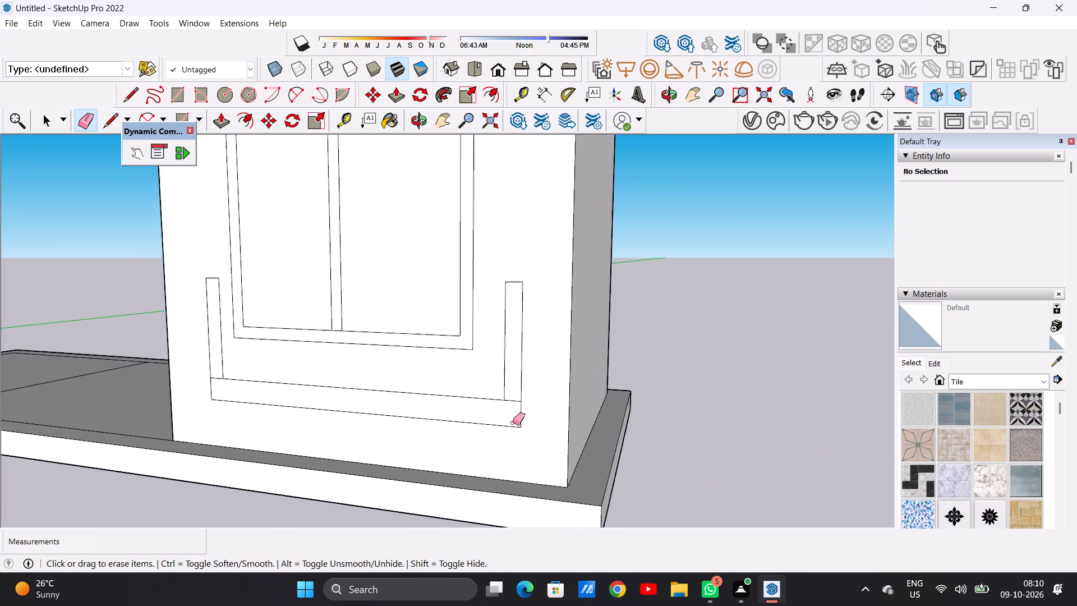
{"action": "scroll", "coordinate": [513, 423], "scroll_direction": "up", "scroll_amount": 3}
{"action": "left_click_drag", "start_coordinate": [509, 384], "coordinate": [516, 400]}
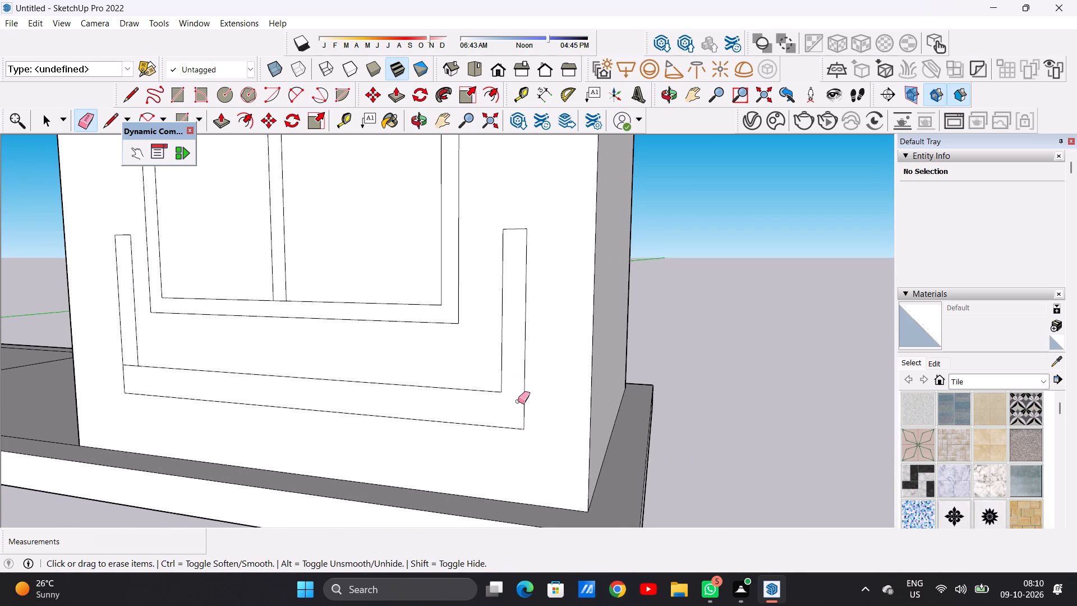
{"action": "scroll", "coordinate": [518, 401], "scroll_direction": "down", "scroll_amount": 5}
{"action": "scroll", "coordinate": [257, 379], "scroll_direction": "up", "scroll_amount": 7}
{"action": "left_click_drag", "start_coordinate": [256, 370], "coordinate": [257, 381]}
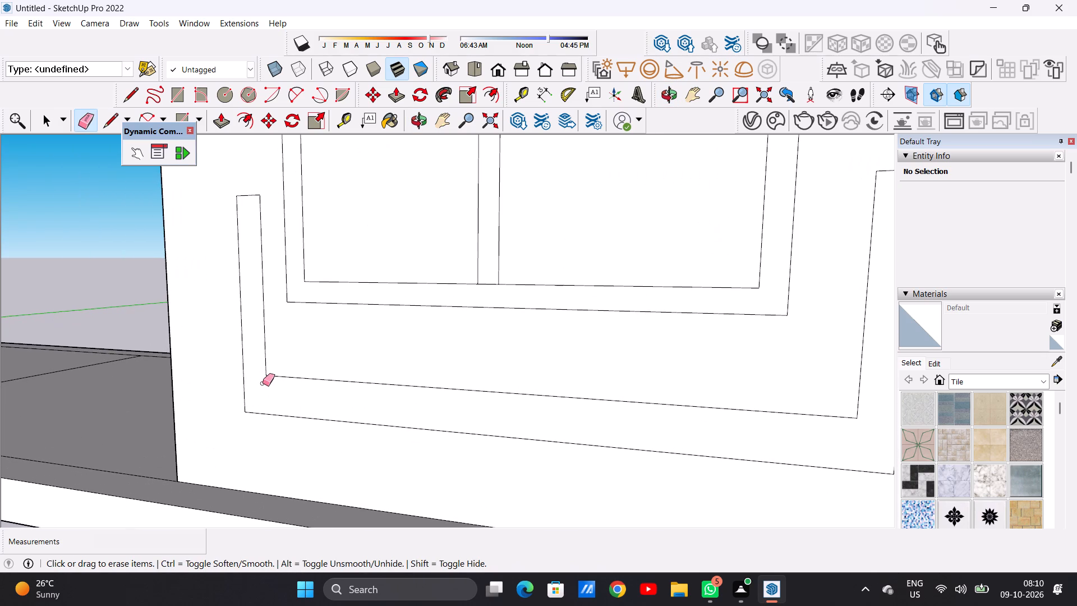
Push/Pull the U-shaped face below the window outward about 2' 3/8".
{"action": "key", "text": "space"}
{"action": "type", "text": "P"}
{"action": "scroll", "coordinate": [262, 369], "scroll_direction": "down", "scroll_amount": 7}
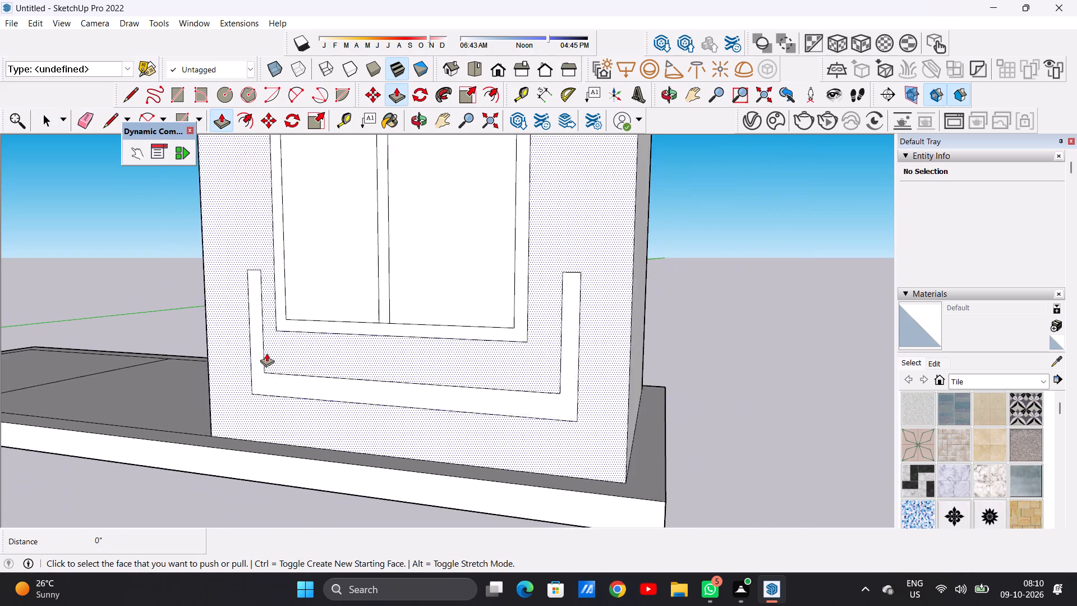
{"action": "scroll", "coordinate": [266, 353], "scroll_direction": "down", "scroll_amount": 3}
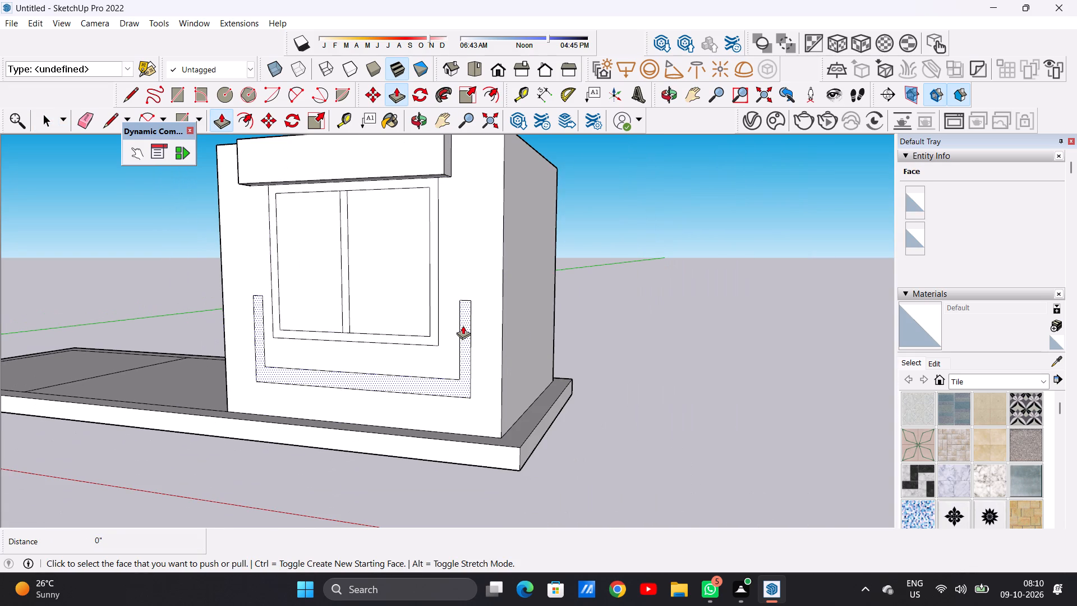
{"action": "left_click", "coordinate": [463, 325]}
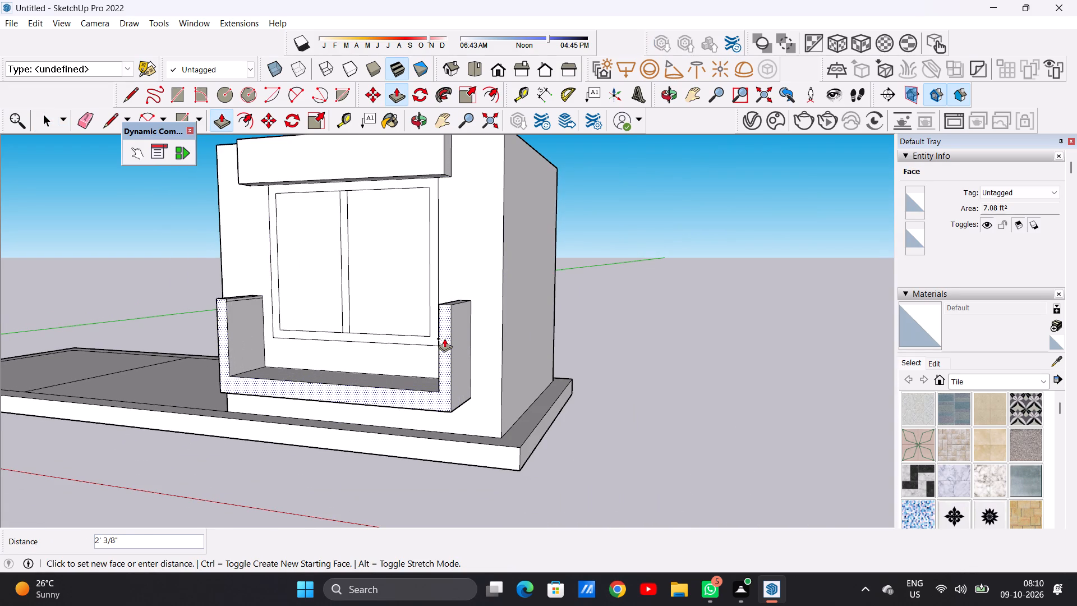
{"action": "left_click", "coordinate": [444, 338]}
{"action": "key", "text": "space"}
Draw a line about 7' 7 5/8" long across the surround's floor, parallel to its front edge, joining both side arms.
{"action": "scroll", "coordinate": [416, 370], "scroll_direction": "down", "scroll_amount": 5}
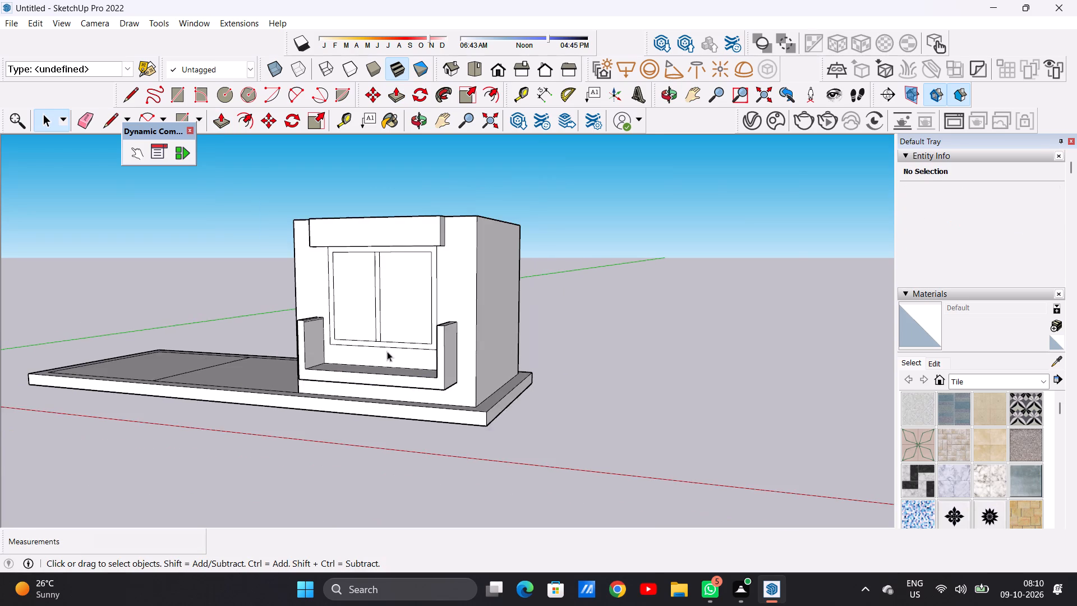
{"action": "middle_click_drag", "start_coordinate": [337, 363], "coordinate": [406, 480]}
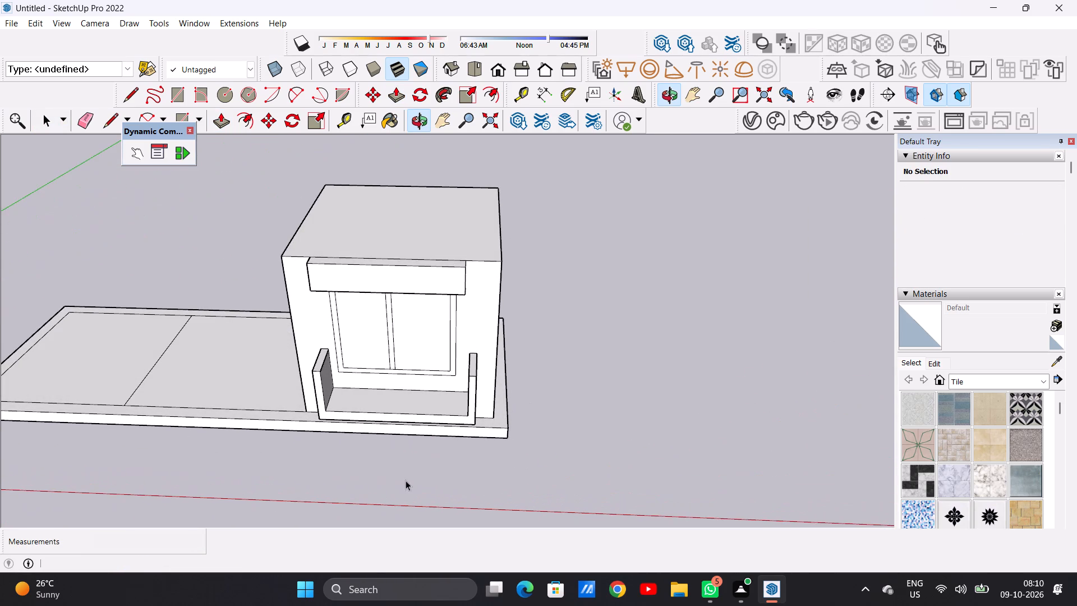
{"action": "scroll", "coordinate": [403, 385], "scroll_direction": "up", "scroll_amount": 8}
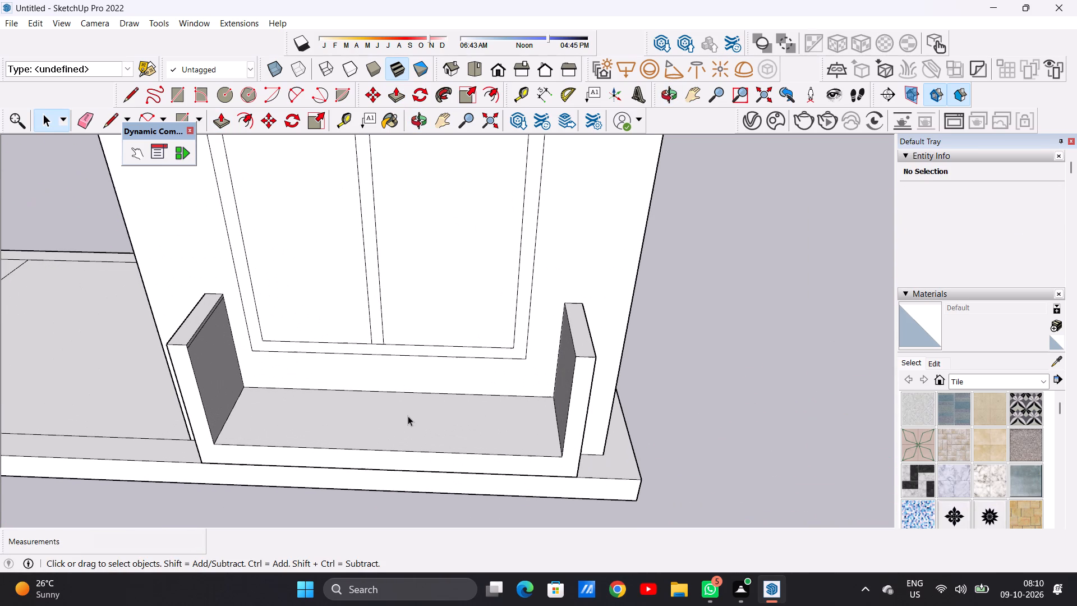
{"action": "key", "text": "l"}
{"action": "scroll", "coordinate": [272, 436], "scroll_direction": "up", "scroll_amount": 5}
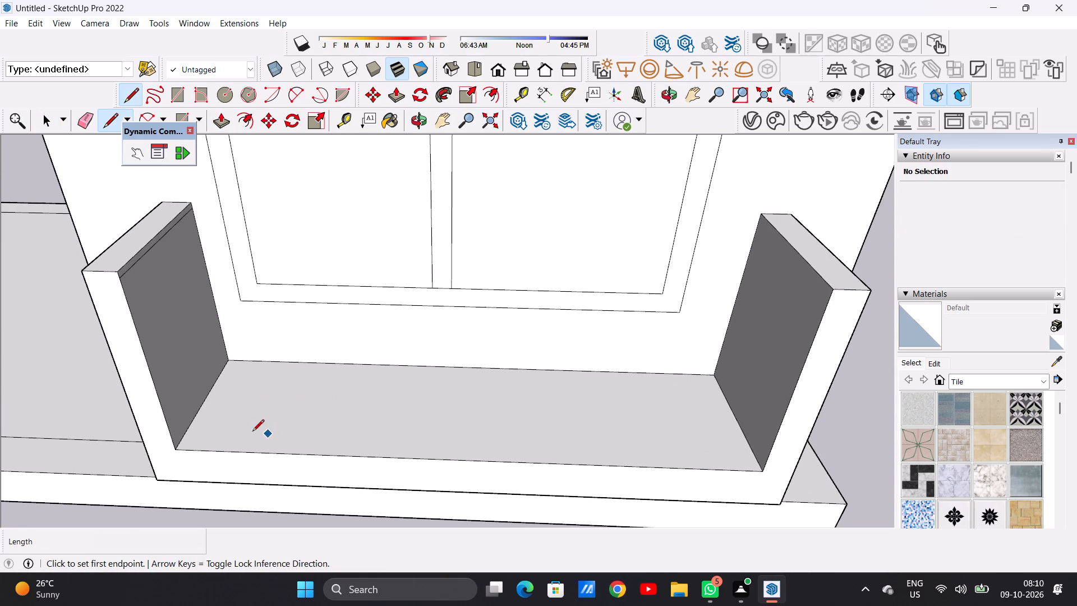
{"action": "left_click", "coordinate": [188, 429]}
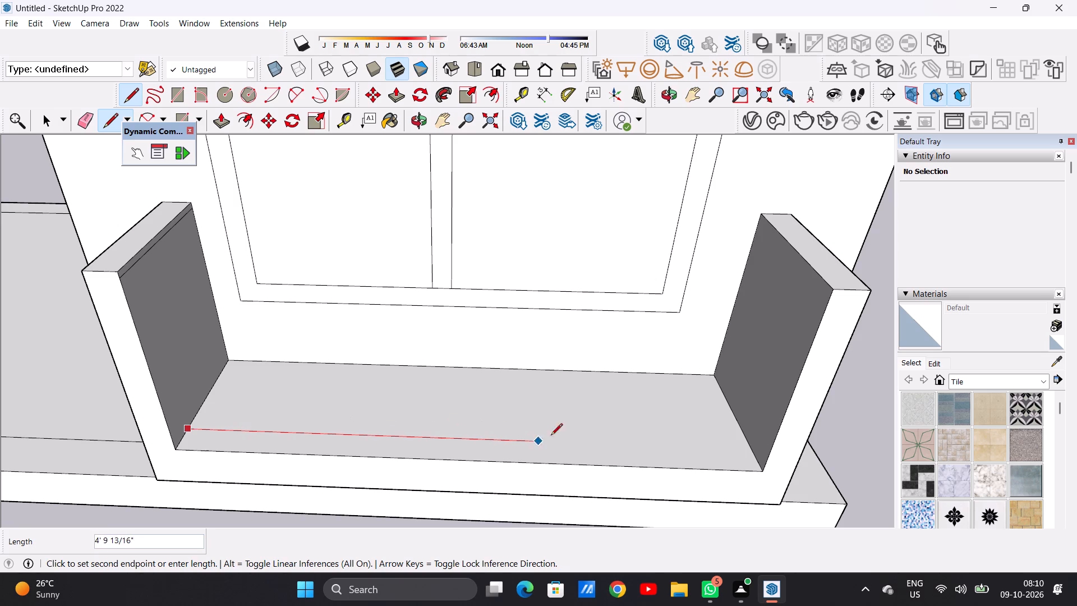
{"action": "left_click", "coordinate": [756, 447]}
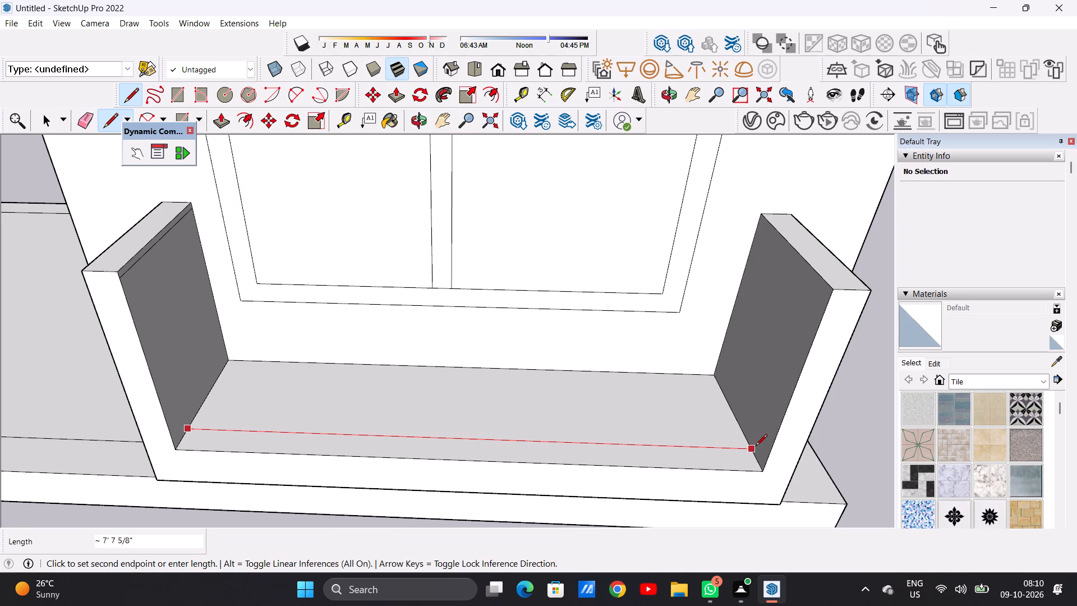
{"action": "key", "text": "space"}
Draw a vertical line about 2' 7 13/16" long on the right arm's inner face, from the floor line's end to the top edge.
{"action": "scroll", "coordinate": [683, 471], "scroll_direction": "down", "scroll_amount": 9}
{"action": "scroll", "coordinate": [669, 439], "scroll_direction": "up", "scroll_amount": 1}
{"action": "scroll", "coordinate": [664, 442], "scroll_direction": "down", "scroll_amount": 2}
{"action": "middle_click_drag", "start_coordinate": [627, 488], "coordinate": [627, 419]}
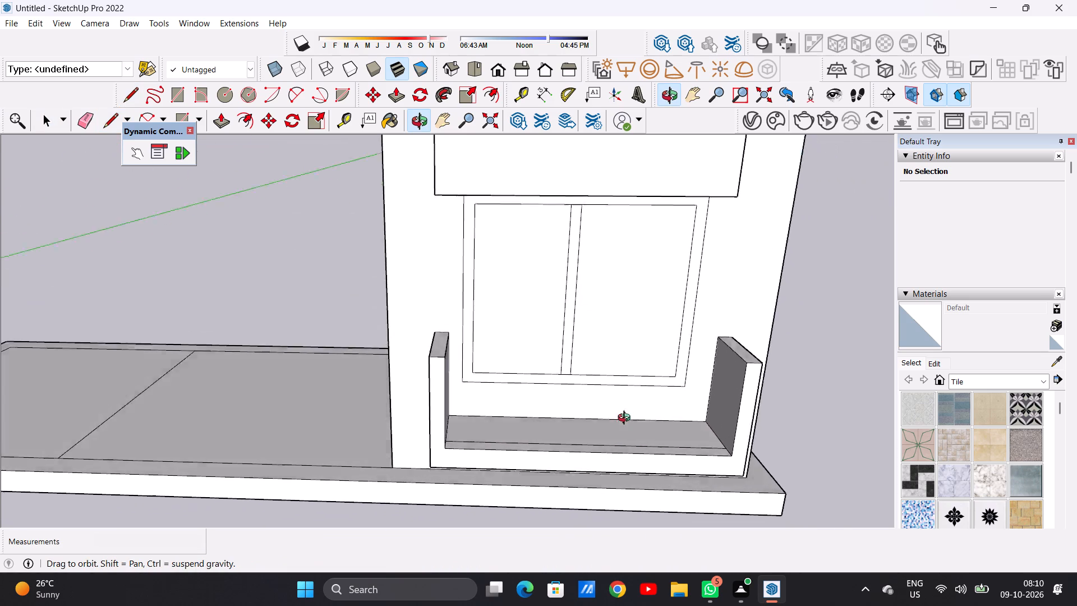
{"action": "middle_click_drag", "start_coordinate": [627, 419], "coordinate": [604, 380]}
{"action": "scroll", "coordinate": [615, 425], "scroll_direction": "down", "scroll_amount": 7}
{"action": "scroll", "coordinate": [590, 466], "scroll_direction": "down", "scroll_amount": 1}
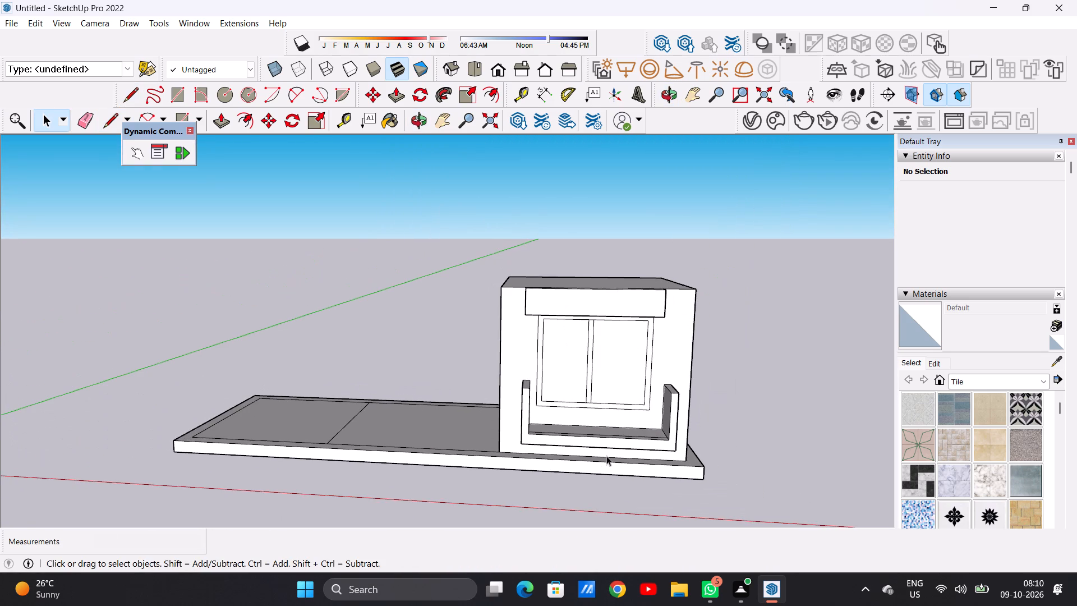
{"action": "middle_click_drag", "start_coordinate": [621, 438], "coordinate": [778, 475]}
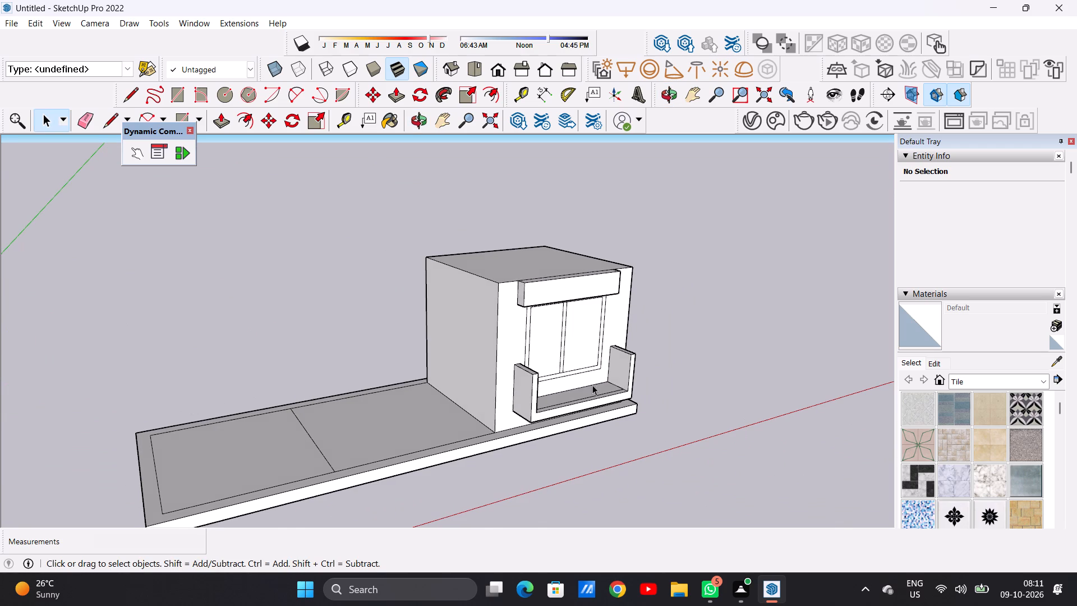
{"action": "scroll", "coordinate": [593, 361], "scroll_direction": "up", "scroll_amount": 7}
{"action": "scroll", "coordinate": [648, 359], "scroll_direction": "up", "scroll_amount": 5}
{"action": "scroll", "coordinate": [662, 443], "scroll_direction": "up", "scroll_amount": 6}
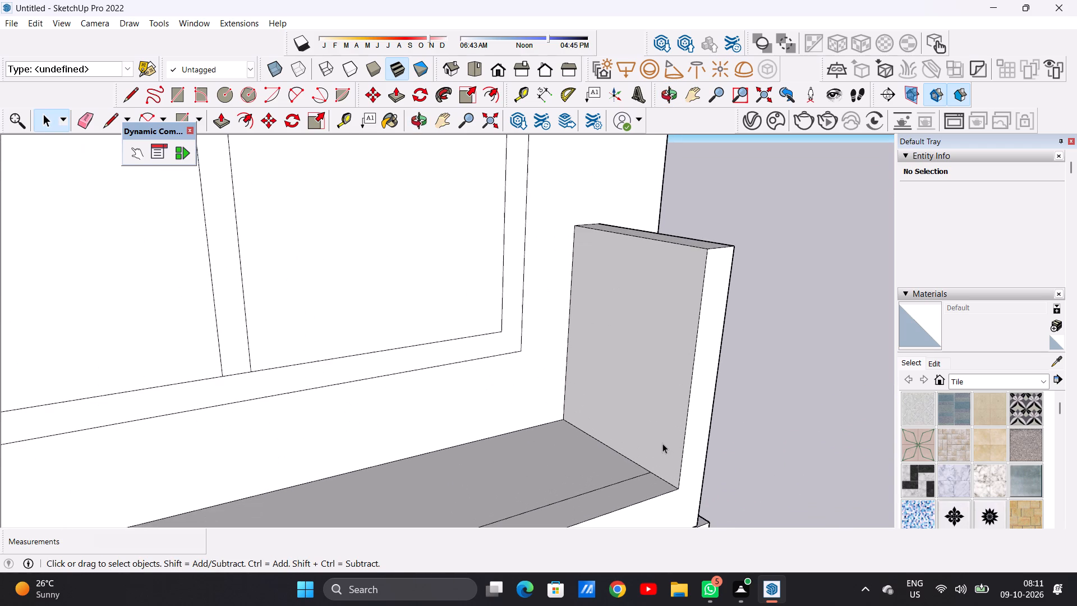
{"action": "key", "text": "l"}
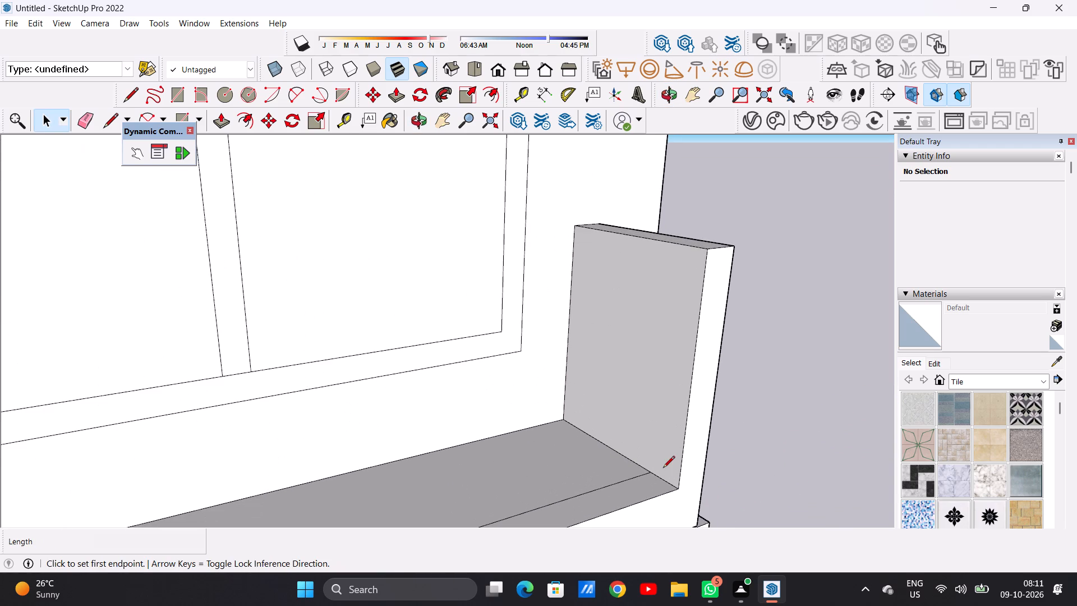
{"action": "left_click", "coordinate": [645, 469]}
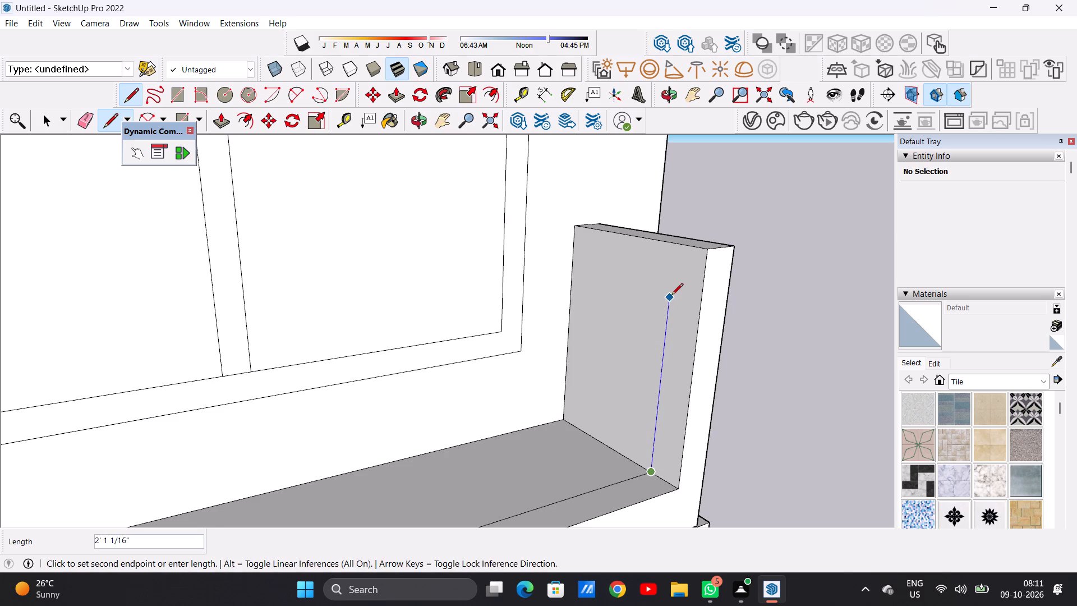
{"action": "left_click", "coordinate": [673, 245]}
{"action": "key", "text": "space"}
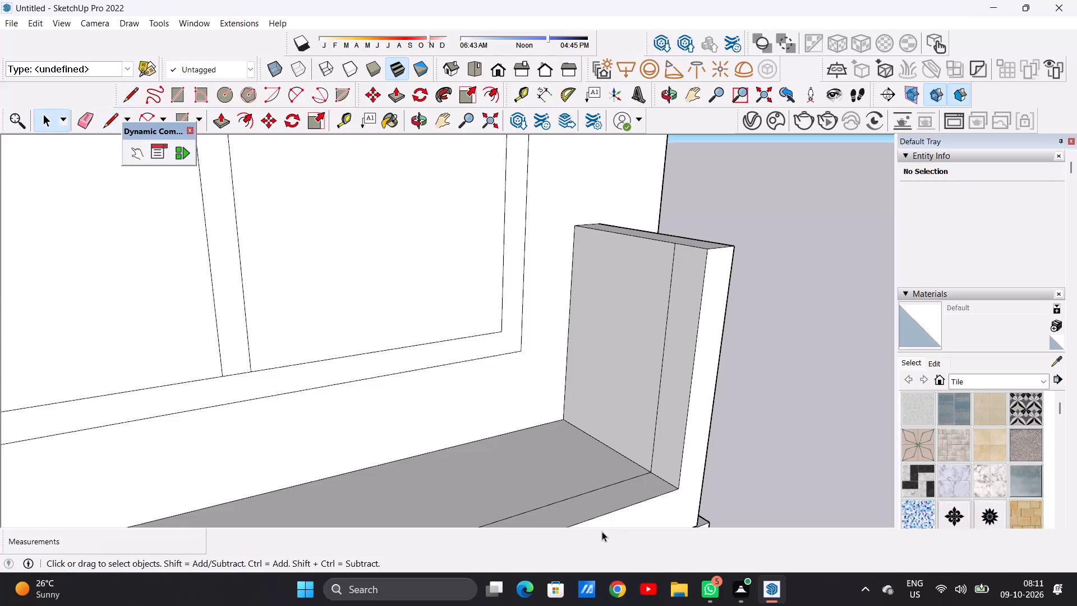
Draw a circle of about 13/16" radius near the top of the narrow front strip on the right arm's inner face.
{"action": "key", "text": "c"}
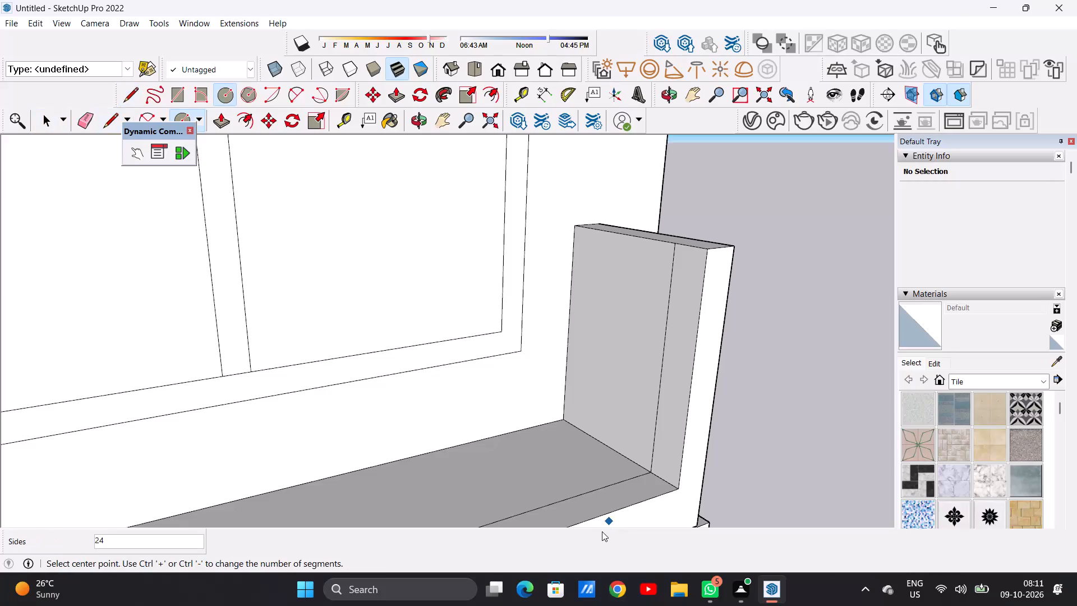
{"action": "scroll", "coordinate": [684, 278], "scroll_direction": "up", "scroll_amount": 3}
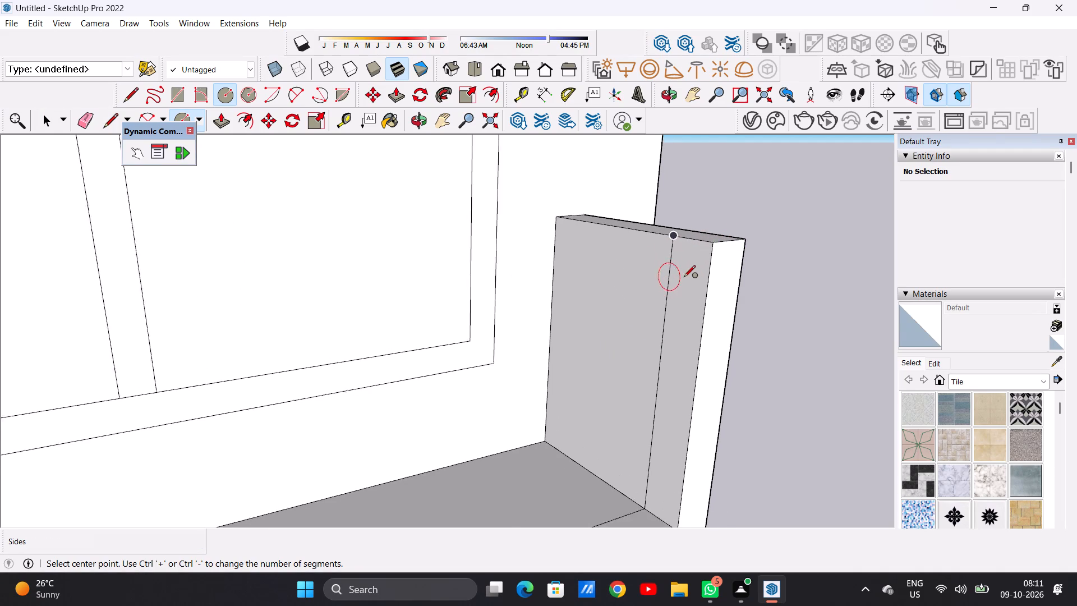
{"action": "scroll", "coordinate": [684, 278], "scroll_direction": "up", "scroll_amount": 2}
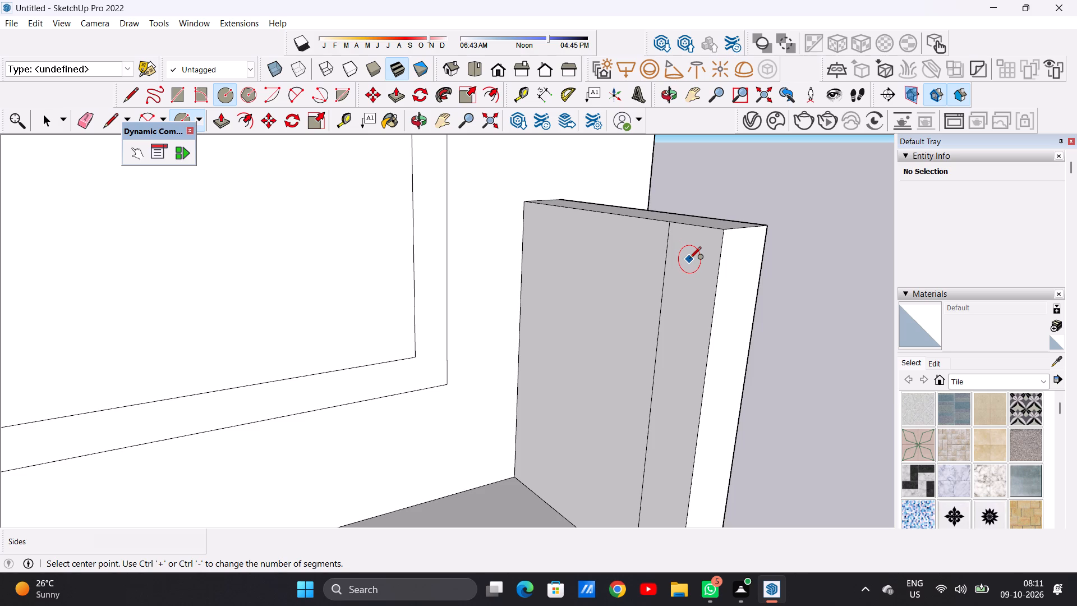
{"action": "left_click", "coordinate": [689, 259]}
{"action": "left_click", "coordinate": [692, 249]}
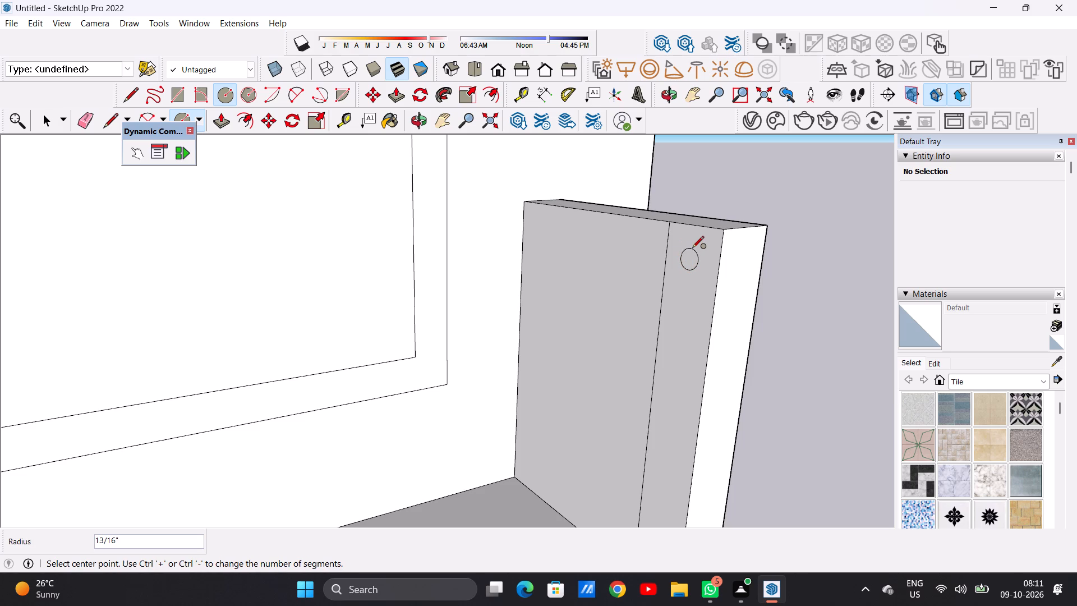
{"action": "key", "text": "space"}
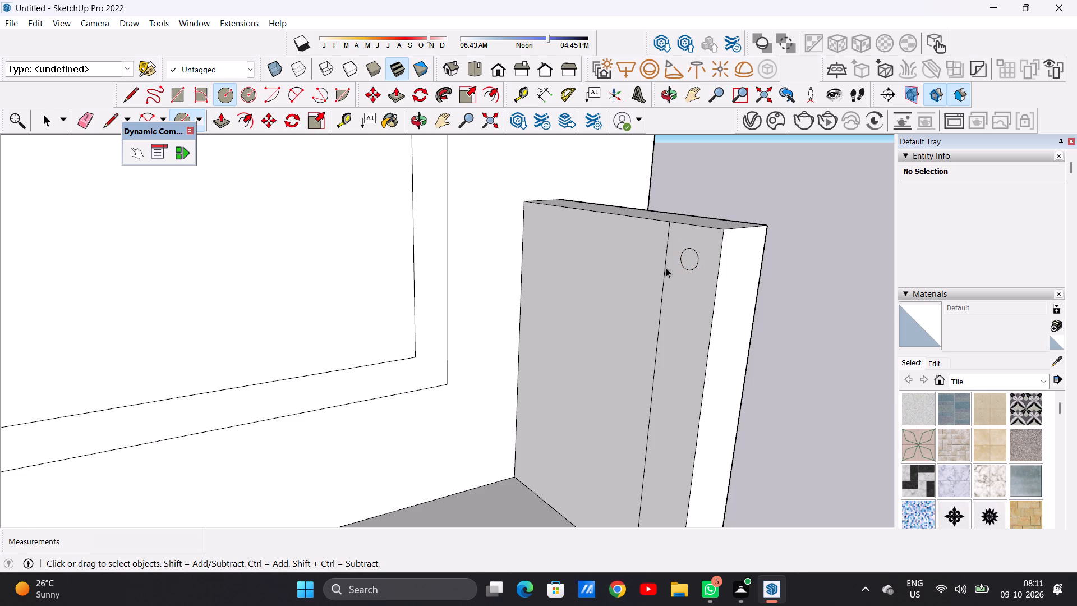
Push/Pull the circle about 7' 7 5/8" across to the left arm's inner face to form a round horizontal rail.
{"action": "scroll", "coordinate": [662, 267], "scroll_direction": "up", "scroll_amount": 3}
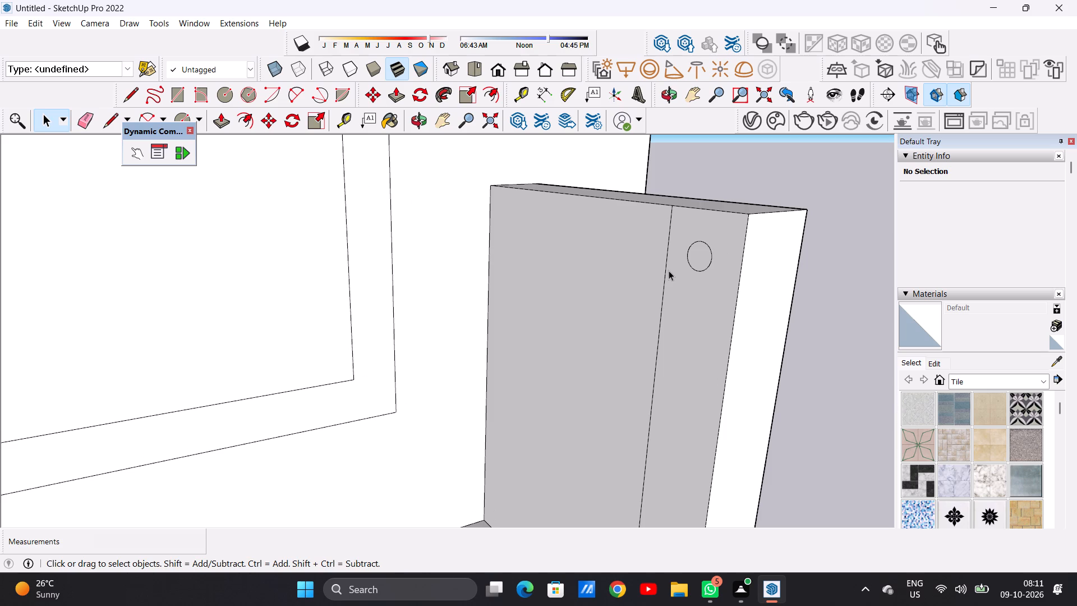
{"action": "key", "text": "p"}
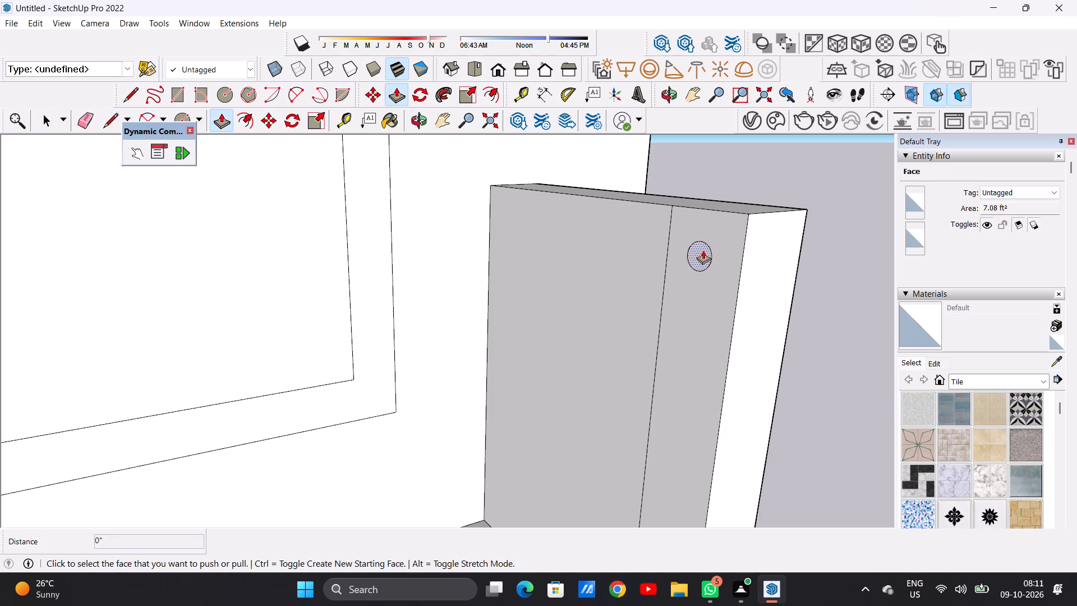
{"action": "left_click", "coordinate": [703, 250]}
{"action": "scroll", "coordinate": [643, 339], "scroll_direction": "down", "scroll_amount": 11}
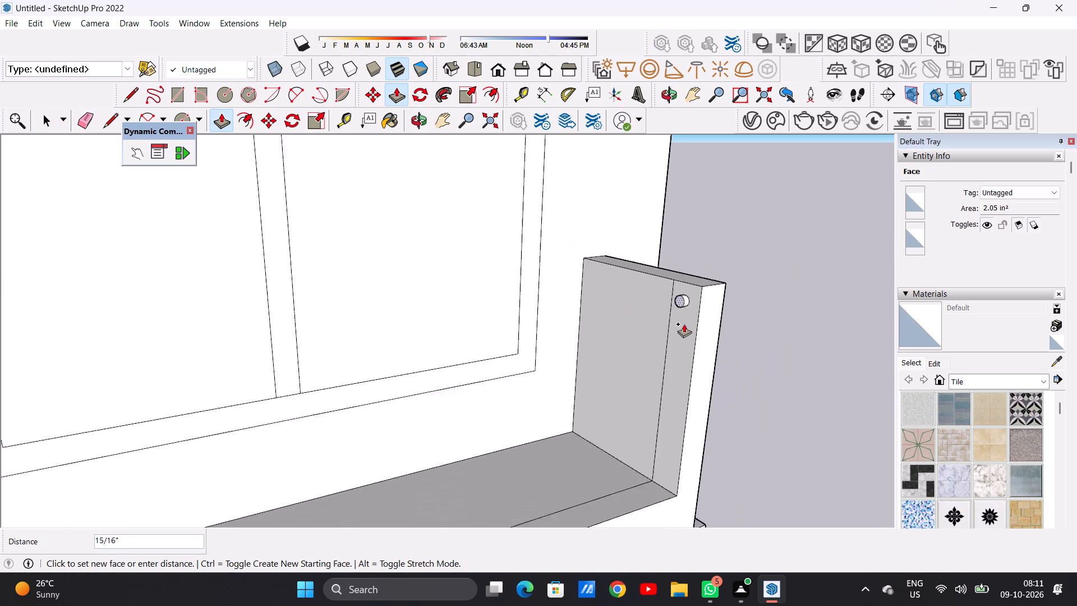
{"action": "scroll", "coordinate": [684, 324], "scroll_direction": "down", "scroll_amount": 7}
{"action": "middle_click_drag", "start_coordinate": [465, 384], "coordinate": [304, 353]}
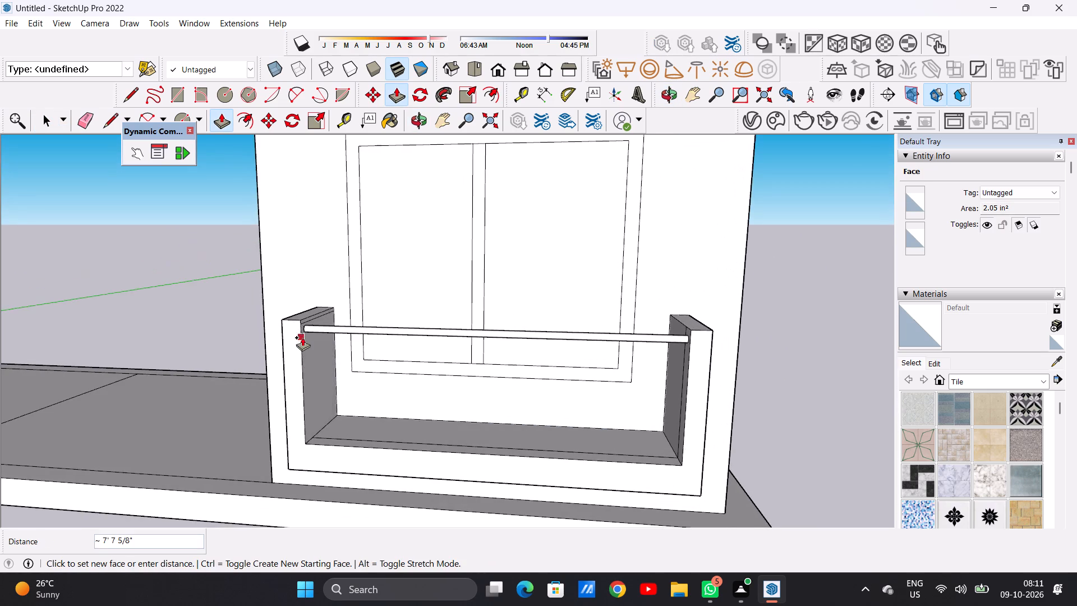
{"action": "scroll", "coordinate": [307, 332], "scroll_direction": "up", "scroll_amount": 17}
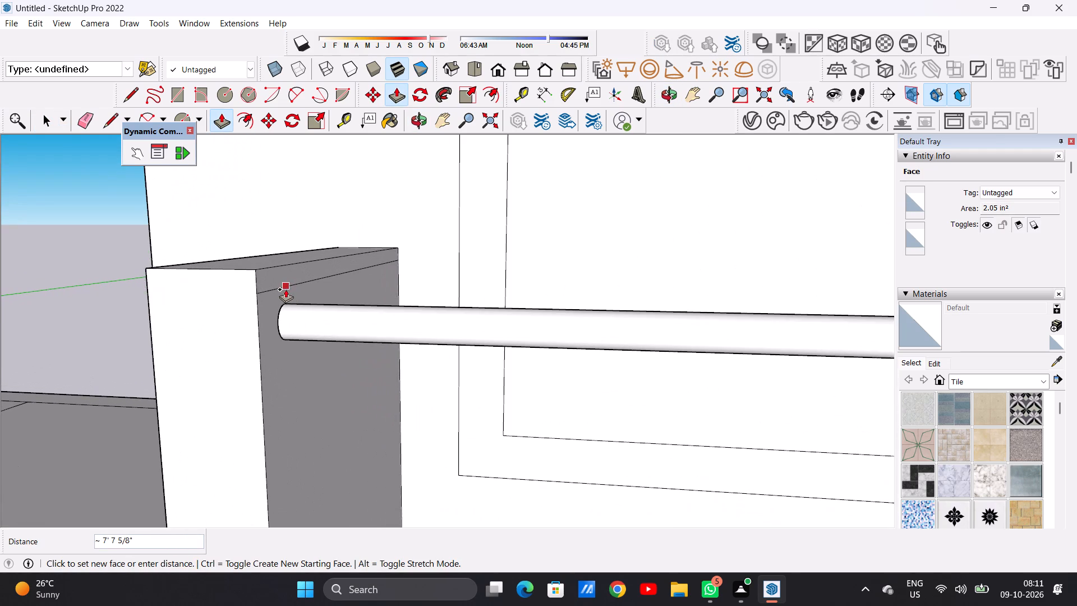
{"action": "left_click", "coordinate": [279, 300]}
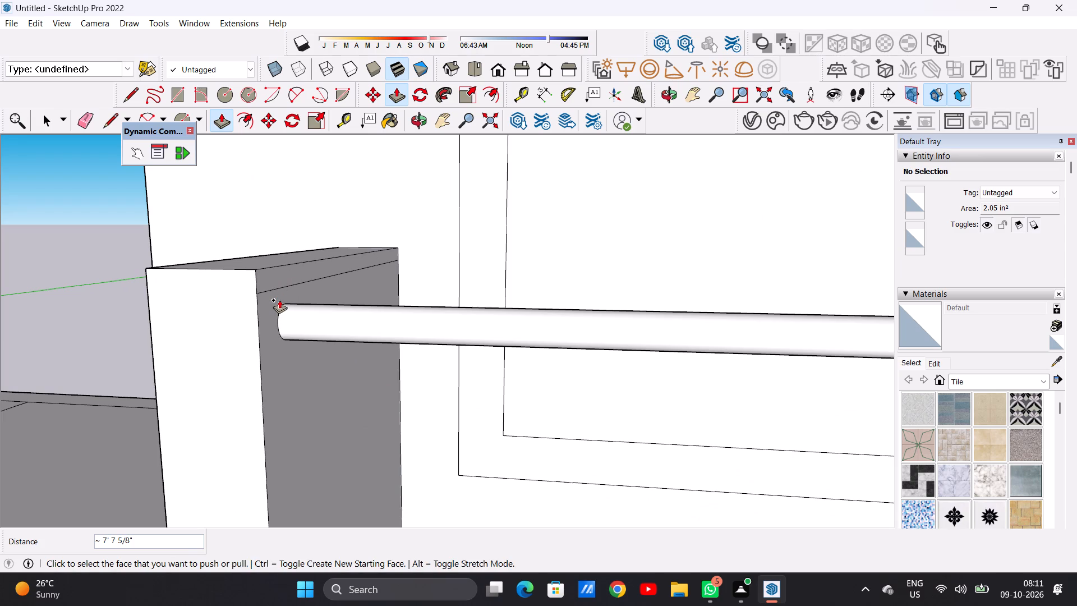
{"action": "key", "text": "space"}
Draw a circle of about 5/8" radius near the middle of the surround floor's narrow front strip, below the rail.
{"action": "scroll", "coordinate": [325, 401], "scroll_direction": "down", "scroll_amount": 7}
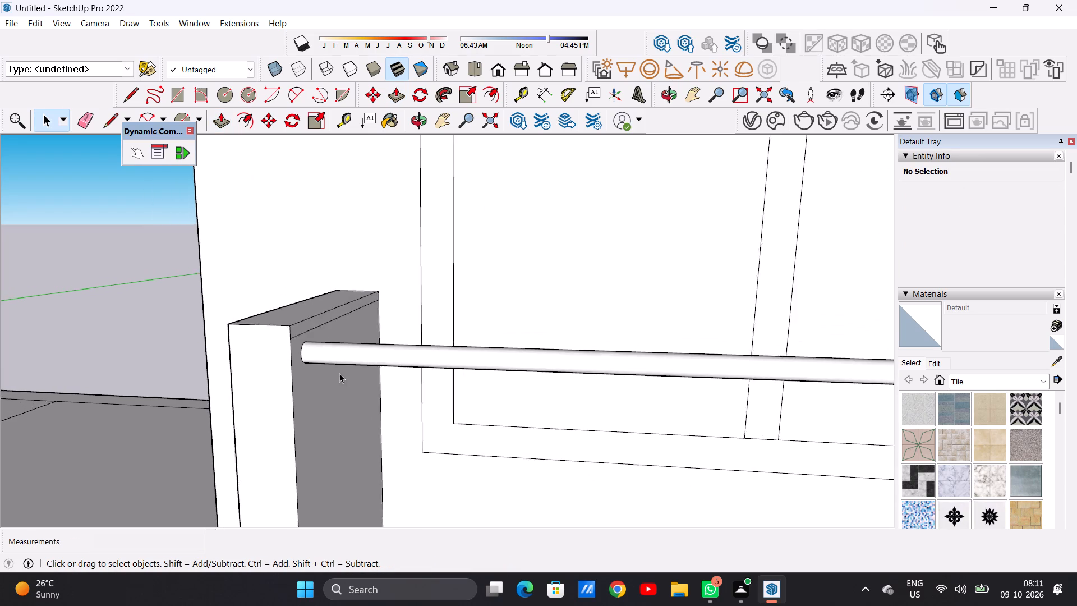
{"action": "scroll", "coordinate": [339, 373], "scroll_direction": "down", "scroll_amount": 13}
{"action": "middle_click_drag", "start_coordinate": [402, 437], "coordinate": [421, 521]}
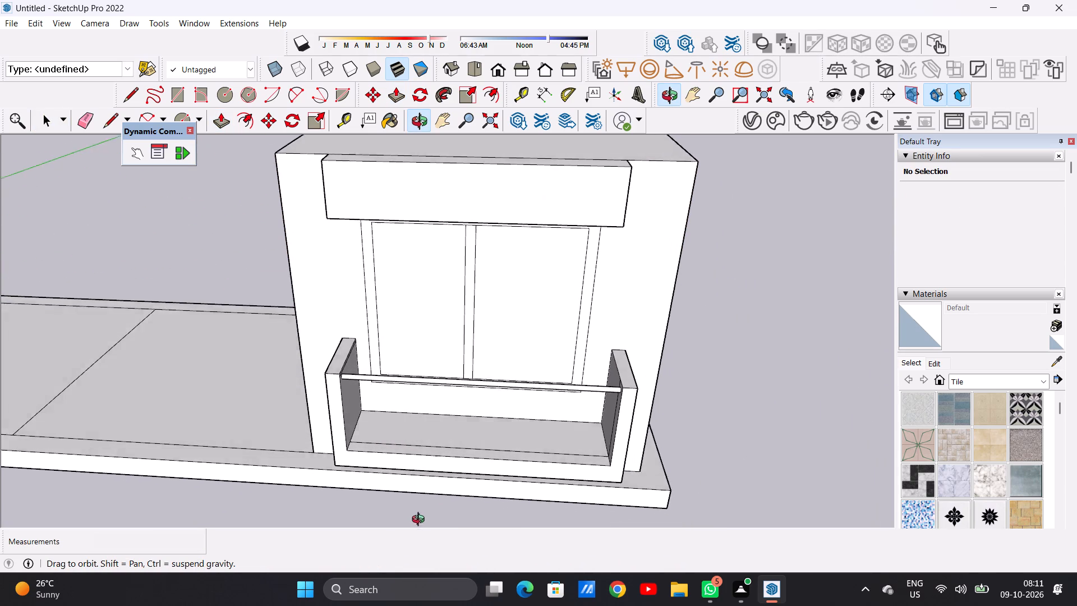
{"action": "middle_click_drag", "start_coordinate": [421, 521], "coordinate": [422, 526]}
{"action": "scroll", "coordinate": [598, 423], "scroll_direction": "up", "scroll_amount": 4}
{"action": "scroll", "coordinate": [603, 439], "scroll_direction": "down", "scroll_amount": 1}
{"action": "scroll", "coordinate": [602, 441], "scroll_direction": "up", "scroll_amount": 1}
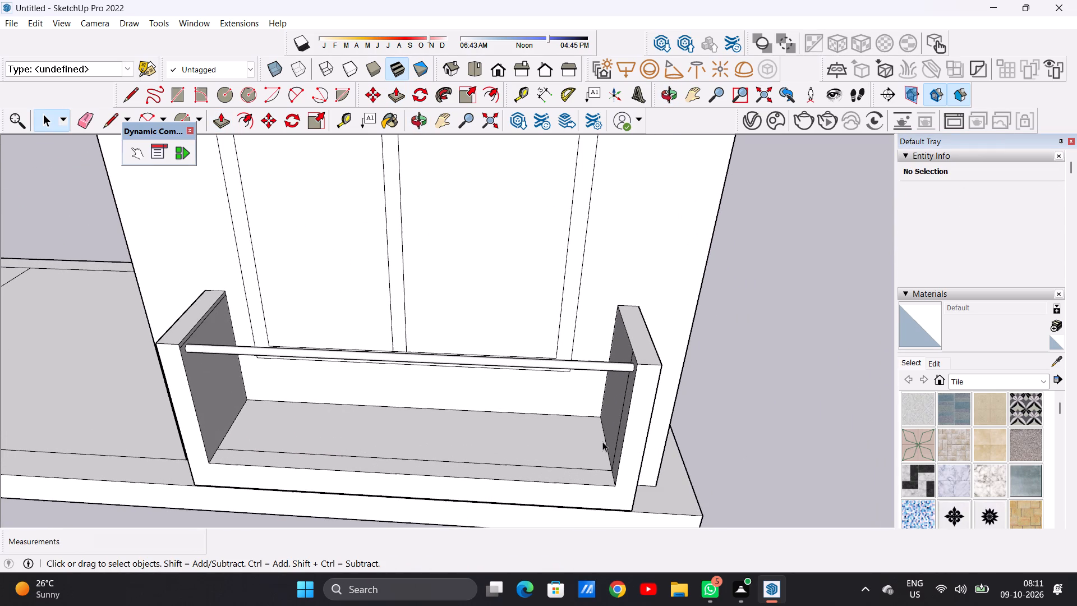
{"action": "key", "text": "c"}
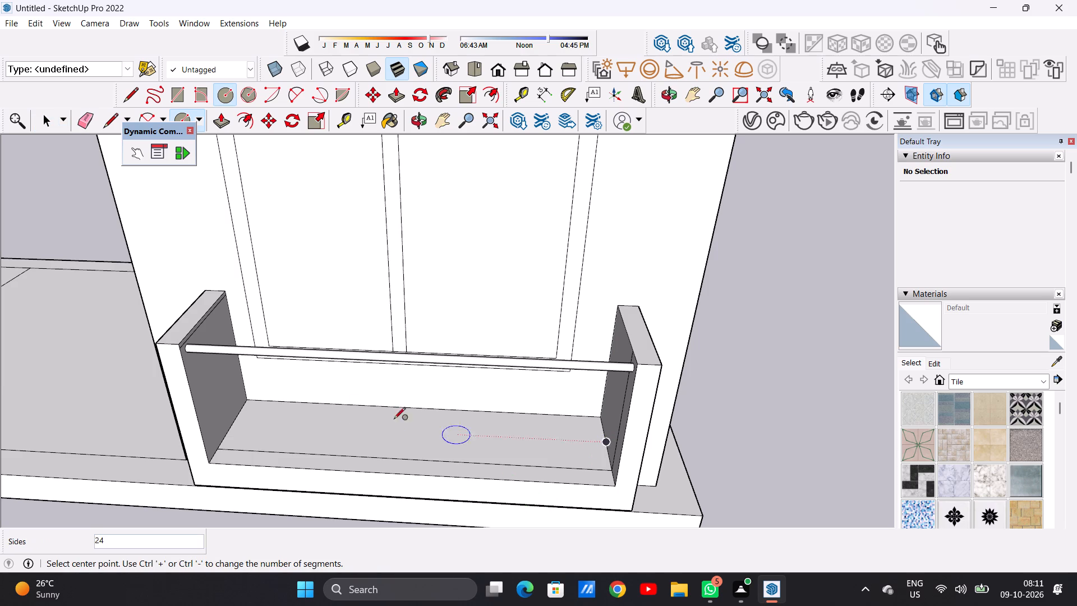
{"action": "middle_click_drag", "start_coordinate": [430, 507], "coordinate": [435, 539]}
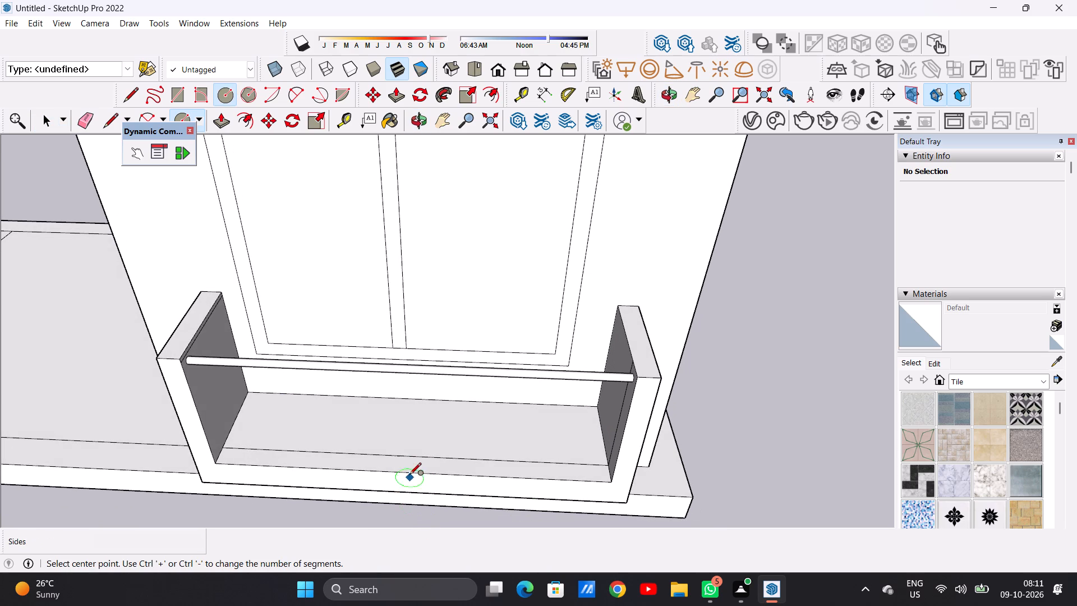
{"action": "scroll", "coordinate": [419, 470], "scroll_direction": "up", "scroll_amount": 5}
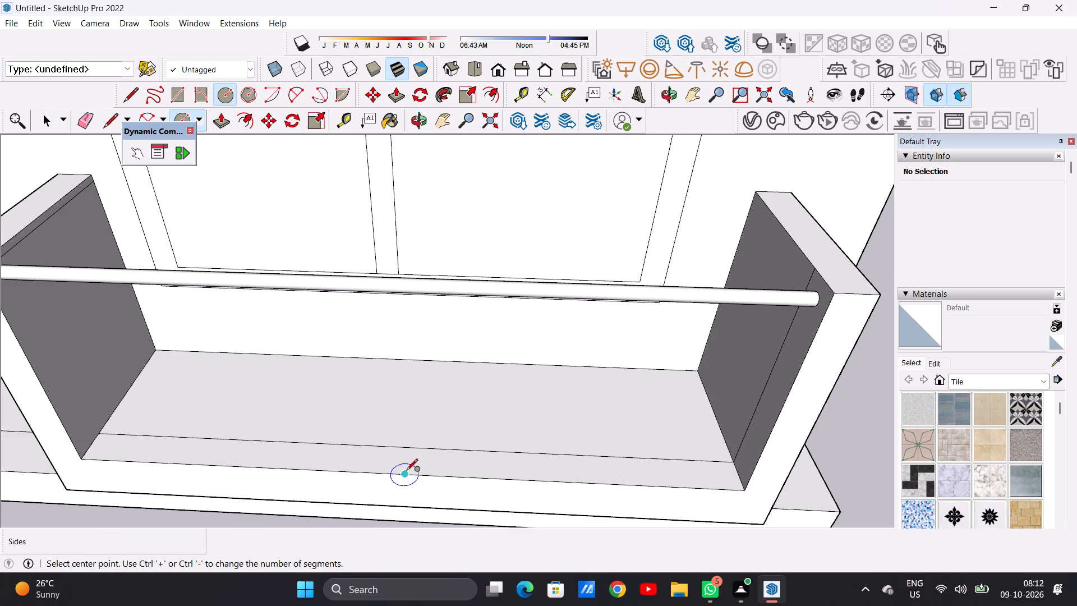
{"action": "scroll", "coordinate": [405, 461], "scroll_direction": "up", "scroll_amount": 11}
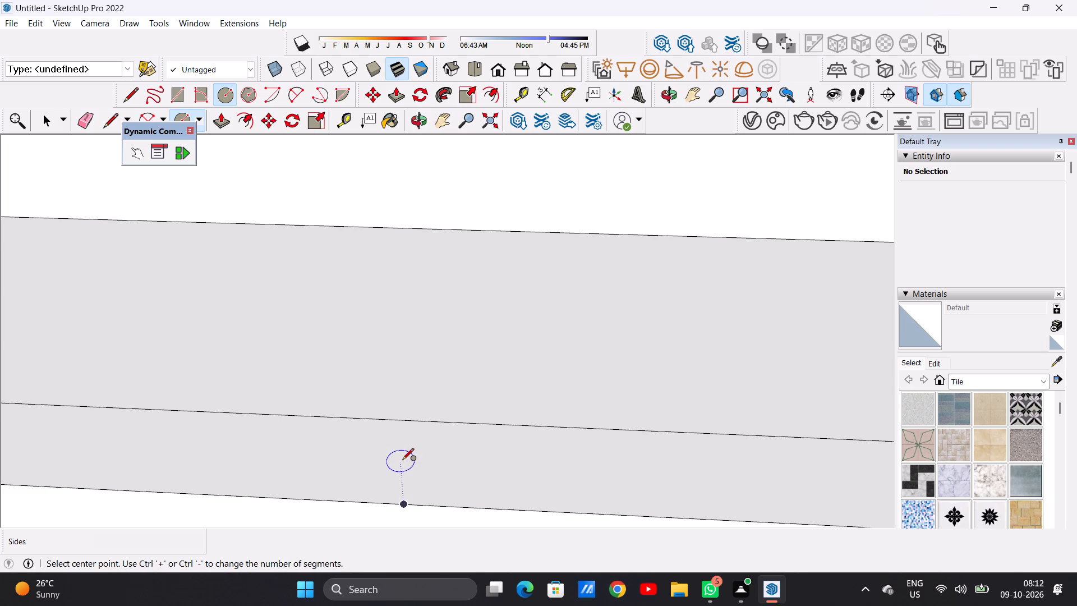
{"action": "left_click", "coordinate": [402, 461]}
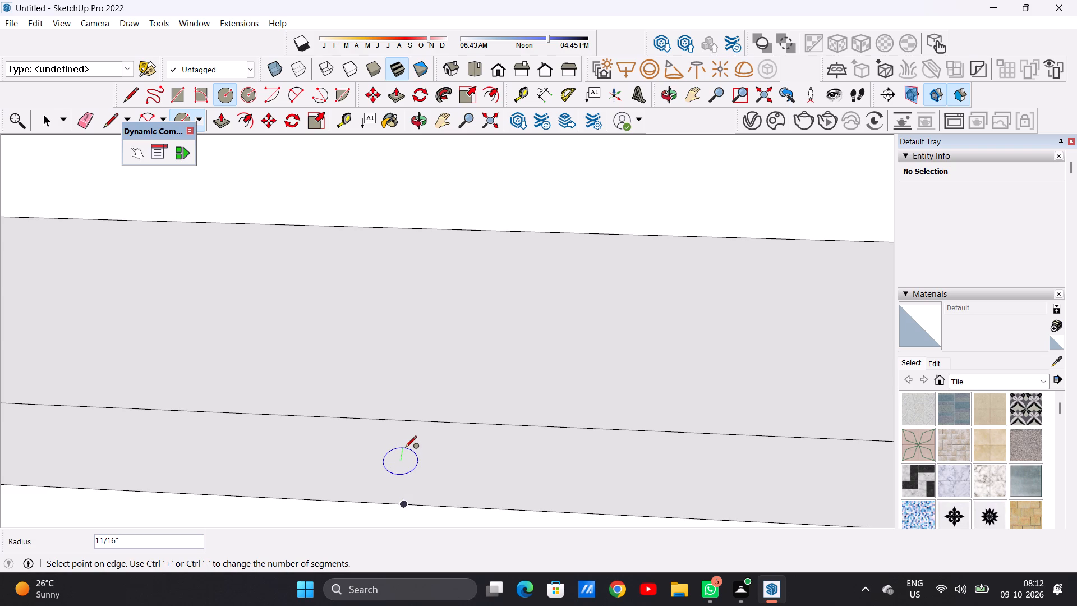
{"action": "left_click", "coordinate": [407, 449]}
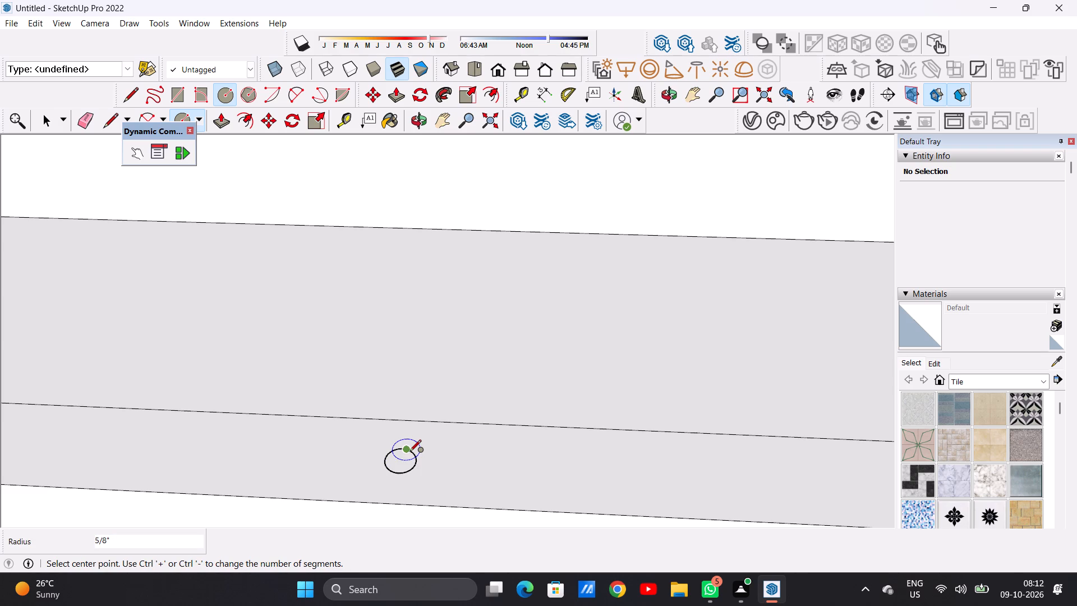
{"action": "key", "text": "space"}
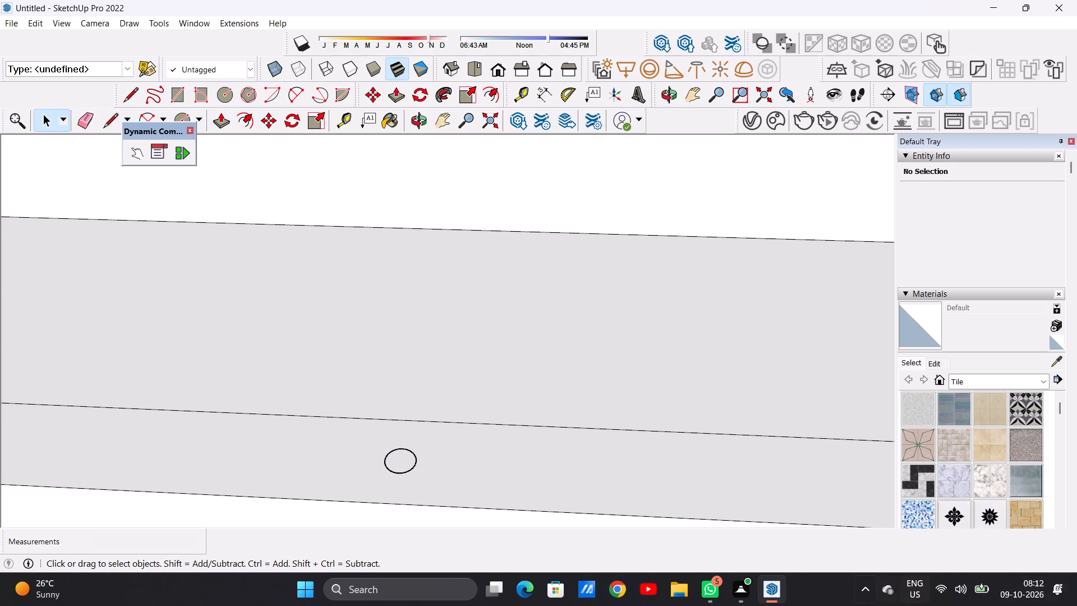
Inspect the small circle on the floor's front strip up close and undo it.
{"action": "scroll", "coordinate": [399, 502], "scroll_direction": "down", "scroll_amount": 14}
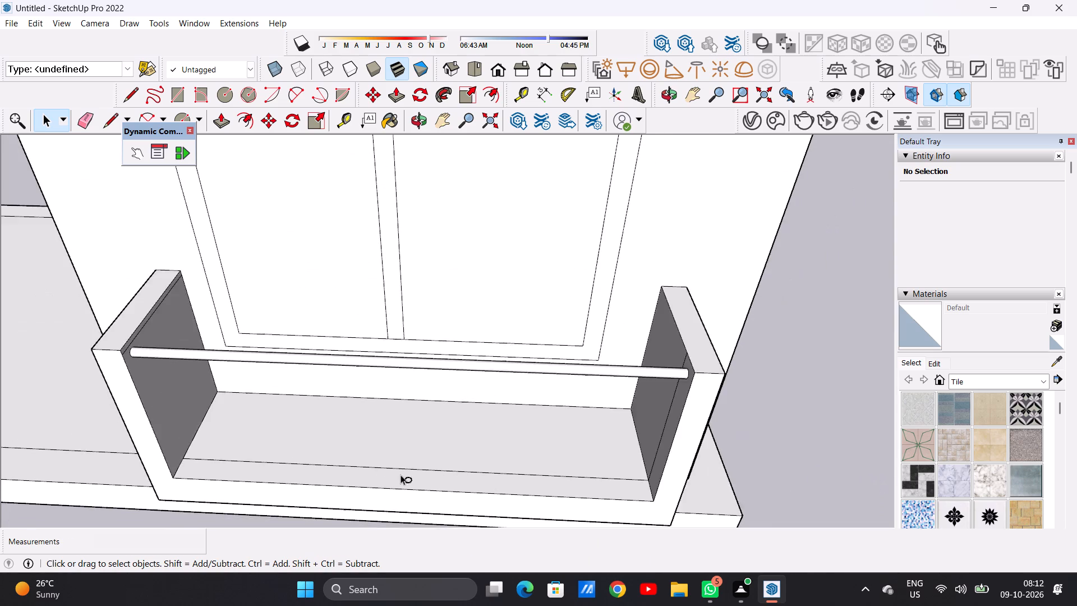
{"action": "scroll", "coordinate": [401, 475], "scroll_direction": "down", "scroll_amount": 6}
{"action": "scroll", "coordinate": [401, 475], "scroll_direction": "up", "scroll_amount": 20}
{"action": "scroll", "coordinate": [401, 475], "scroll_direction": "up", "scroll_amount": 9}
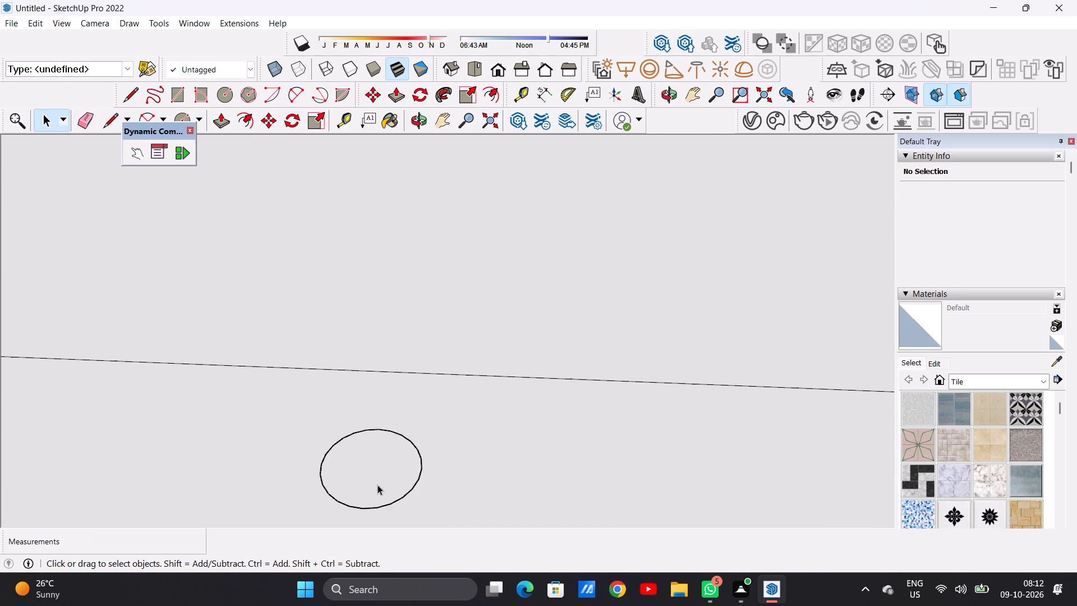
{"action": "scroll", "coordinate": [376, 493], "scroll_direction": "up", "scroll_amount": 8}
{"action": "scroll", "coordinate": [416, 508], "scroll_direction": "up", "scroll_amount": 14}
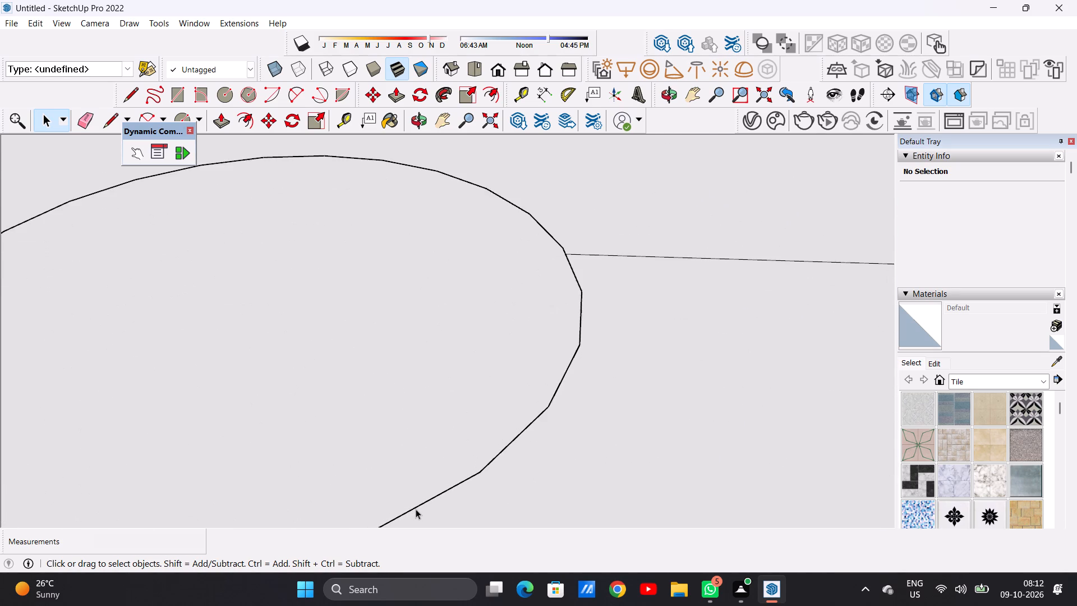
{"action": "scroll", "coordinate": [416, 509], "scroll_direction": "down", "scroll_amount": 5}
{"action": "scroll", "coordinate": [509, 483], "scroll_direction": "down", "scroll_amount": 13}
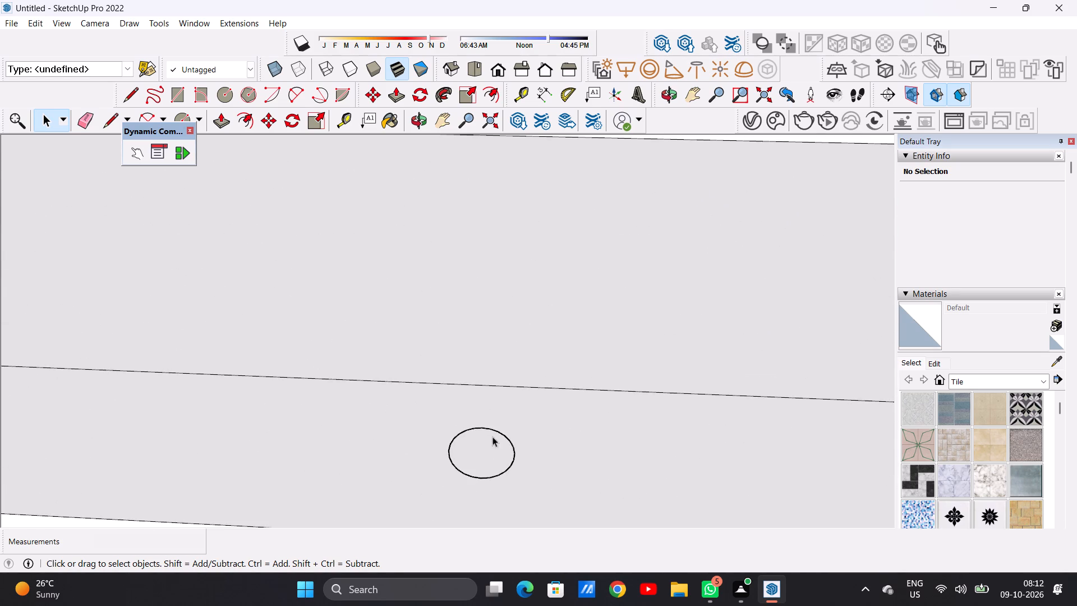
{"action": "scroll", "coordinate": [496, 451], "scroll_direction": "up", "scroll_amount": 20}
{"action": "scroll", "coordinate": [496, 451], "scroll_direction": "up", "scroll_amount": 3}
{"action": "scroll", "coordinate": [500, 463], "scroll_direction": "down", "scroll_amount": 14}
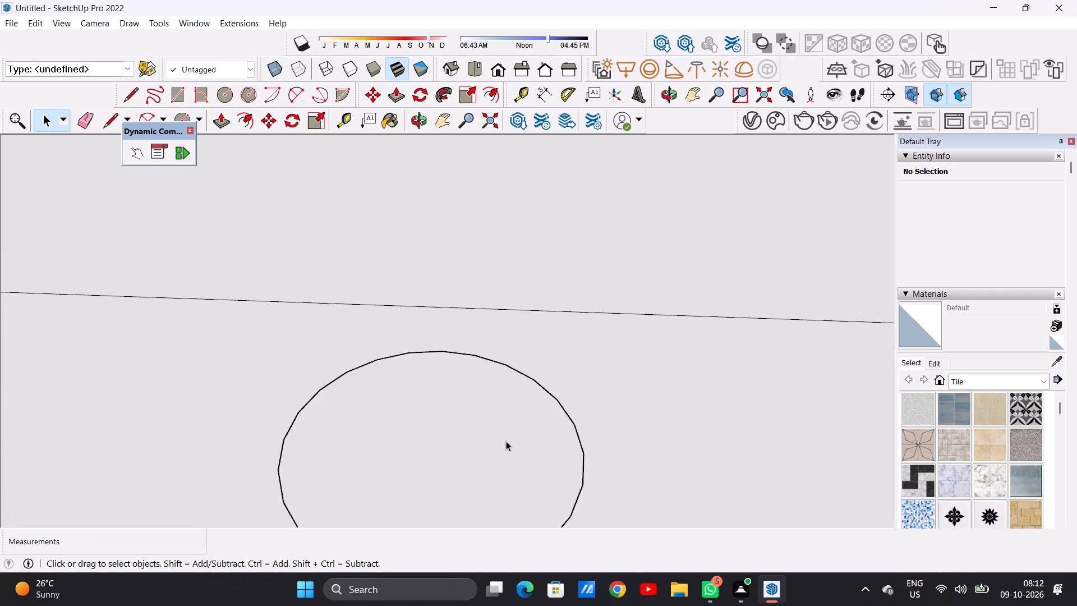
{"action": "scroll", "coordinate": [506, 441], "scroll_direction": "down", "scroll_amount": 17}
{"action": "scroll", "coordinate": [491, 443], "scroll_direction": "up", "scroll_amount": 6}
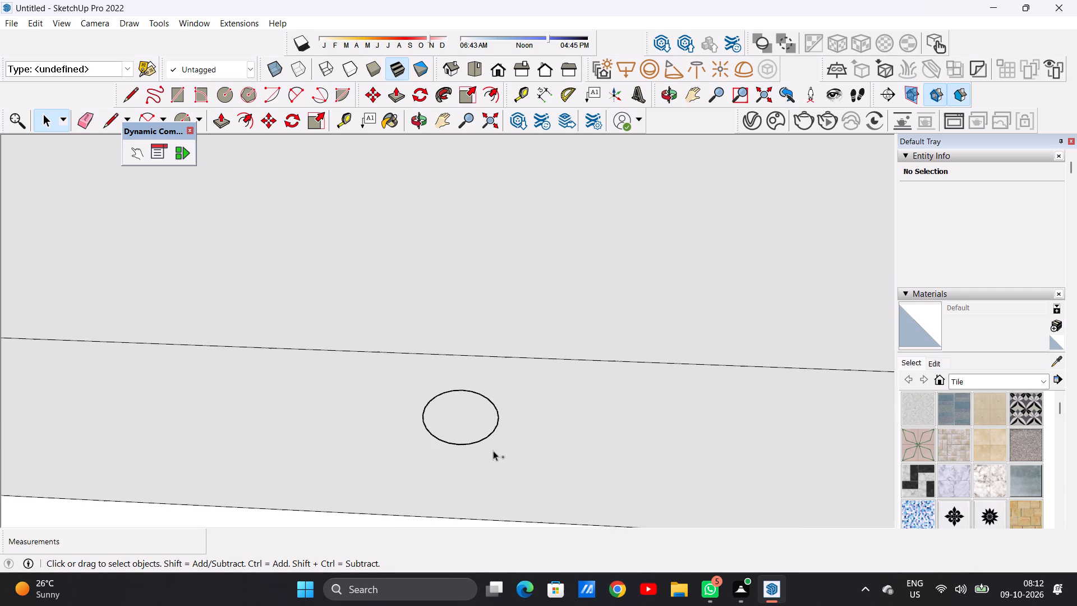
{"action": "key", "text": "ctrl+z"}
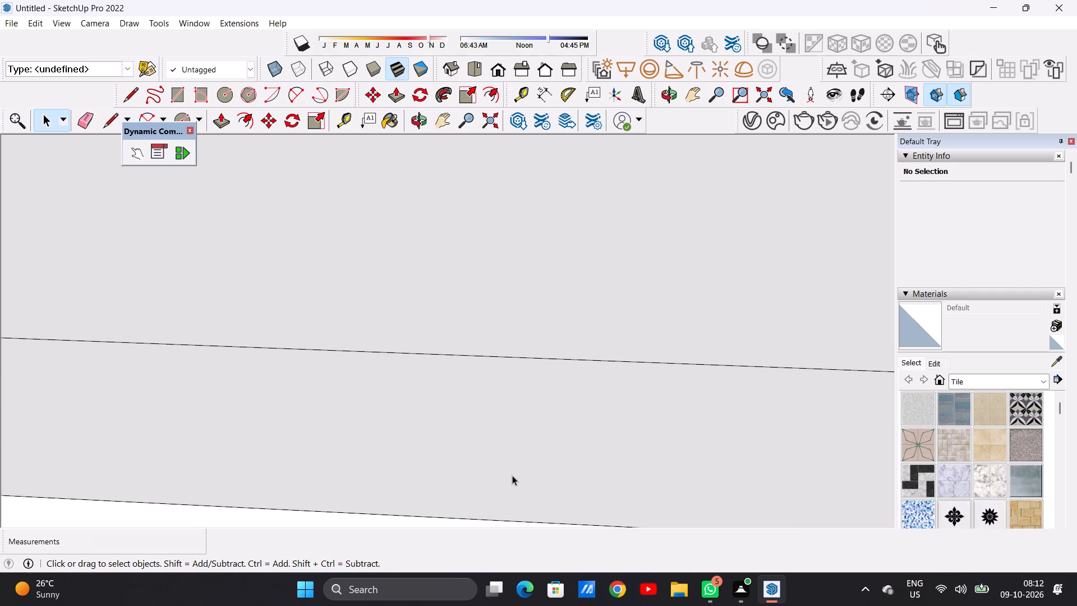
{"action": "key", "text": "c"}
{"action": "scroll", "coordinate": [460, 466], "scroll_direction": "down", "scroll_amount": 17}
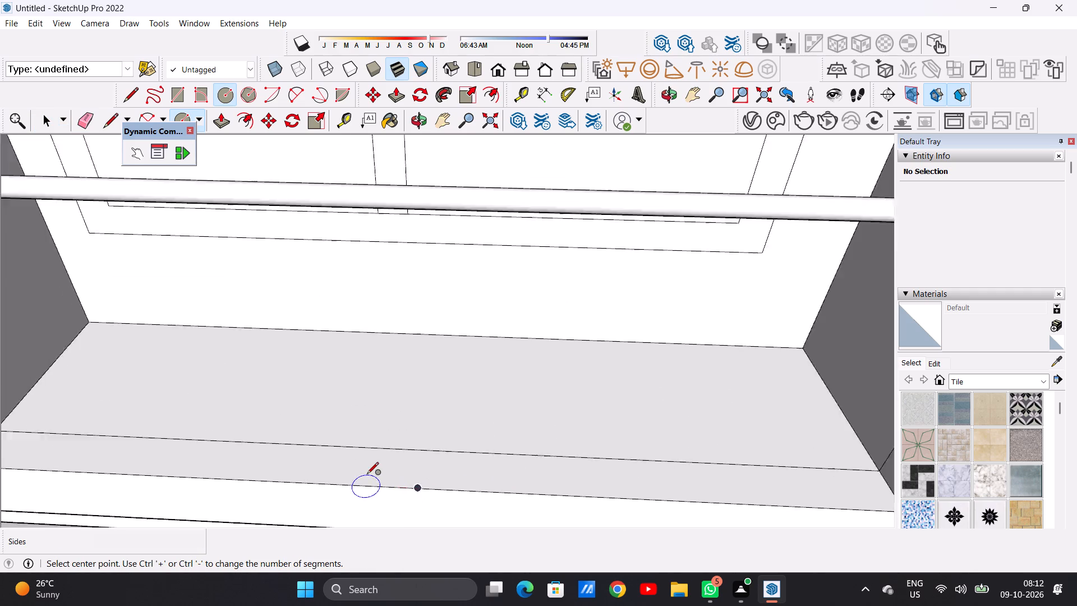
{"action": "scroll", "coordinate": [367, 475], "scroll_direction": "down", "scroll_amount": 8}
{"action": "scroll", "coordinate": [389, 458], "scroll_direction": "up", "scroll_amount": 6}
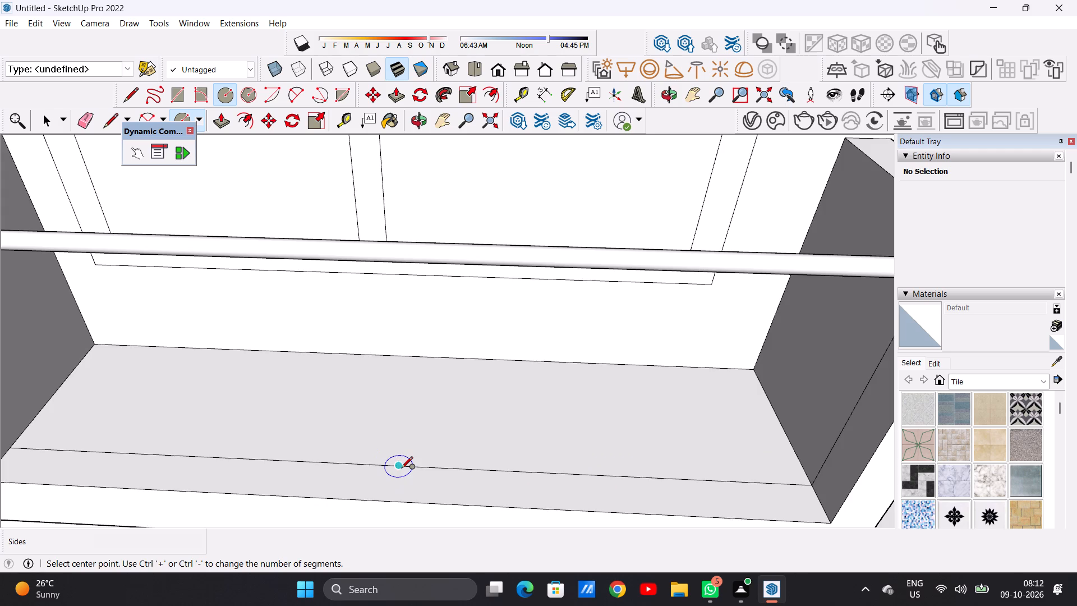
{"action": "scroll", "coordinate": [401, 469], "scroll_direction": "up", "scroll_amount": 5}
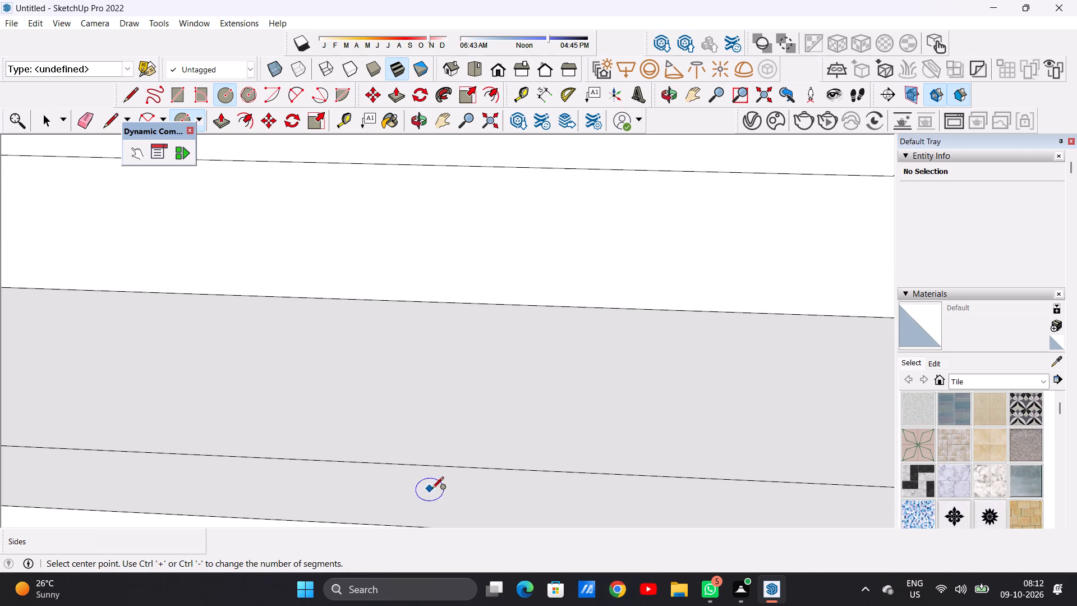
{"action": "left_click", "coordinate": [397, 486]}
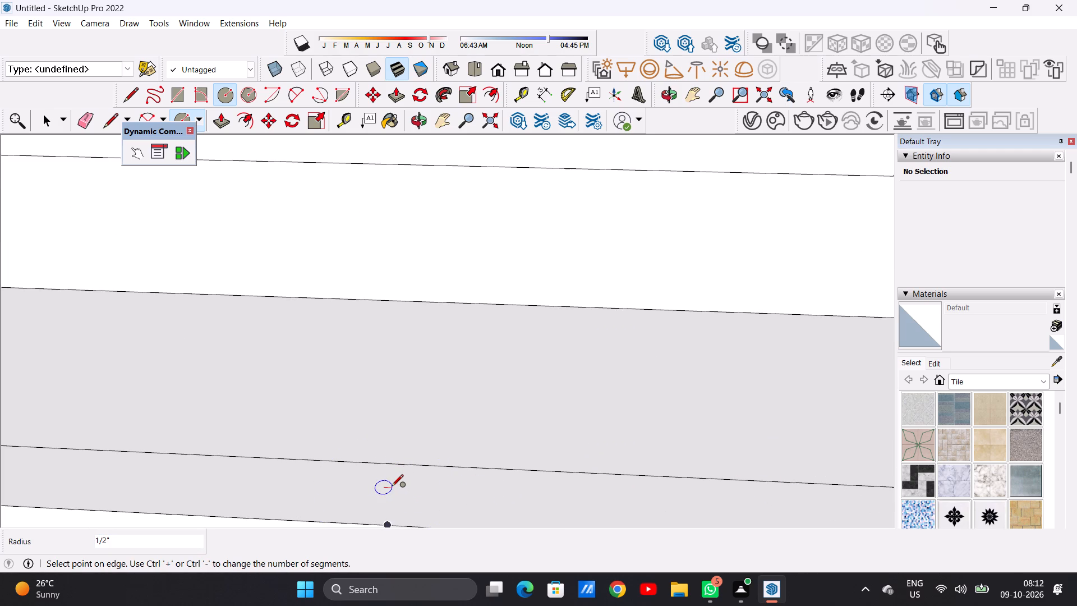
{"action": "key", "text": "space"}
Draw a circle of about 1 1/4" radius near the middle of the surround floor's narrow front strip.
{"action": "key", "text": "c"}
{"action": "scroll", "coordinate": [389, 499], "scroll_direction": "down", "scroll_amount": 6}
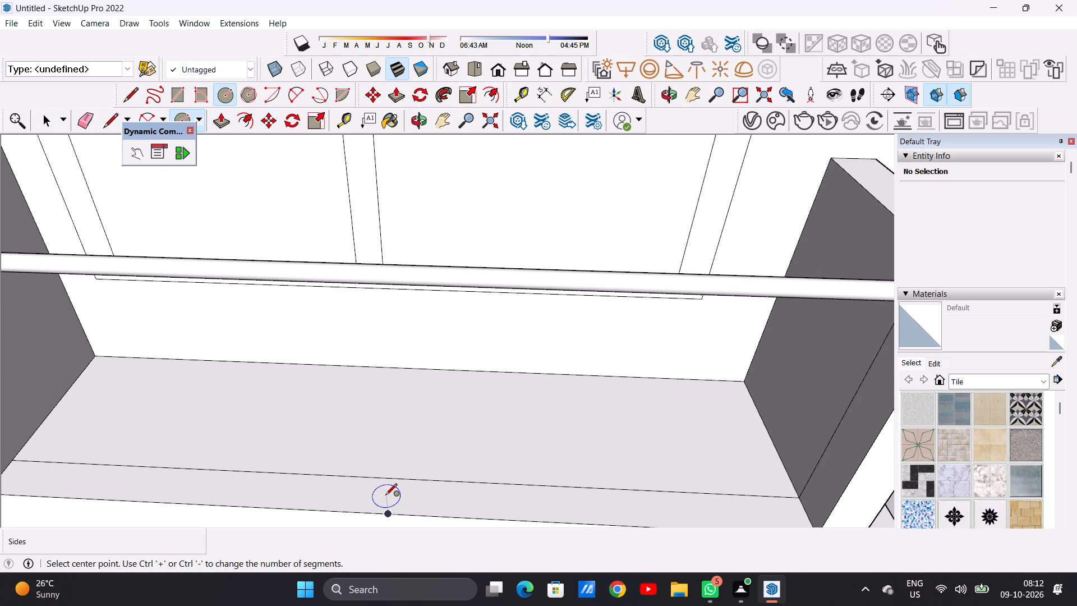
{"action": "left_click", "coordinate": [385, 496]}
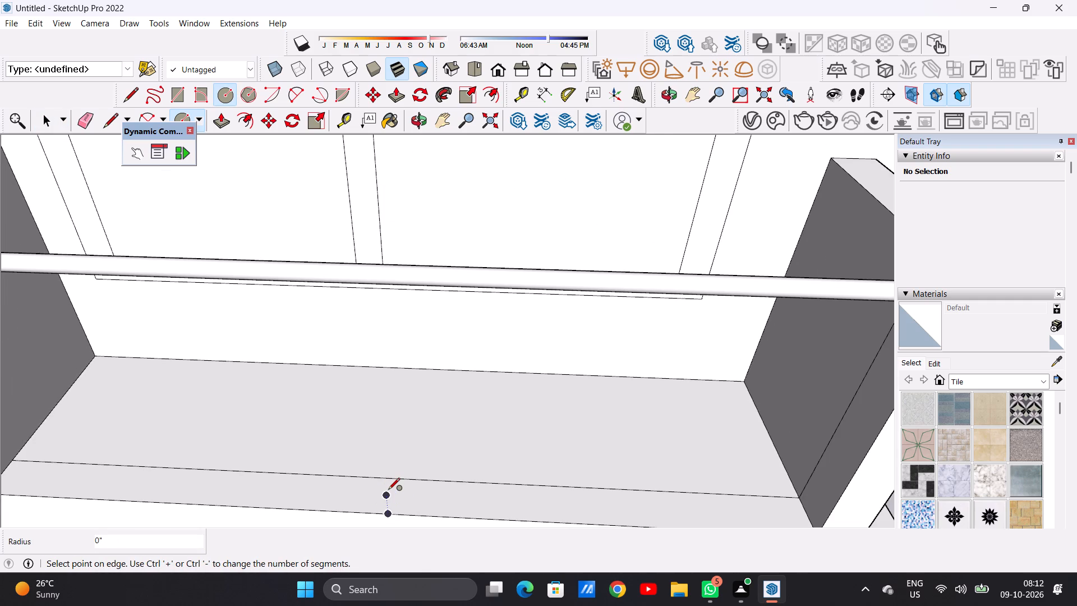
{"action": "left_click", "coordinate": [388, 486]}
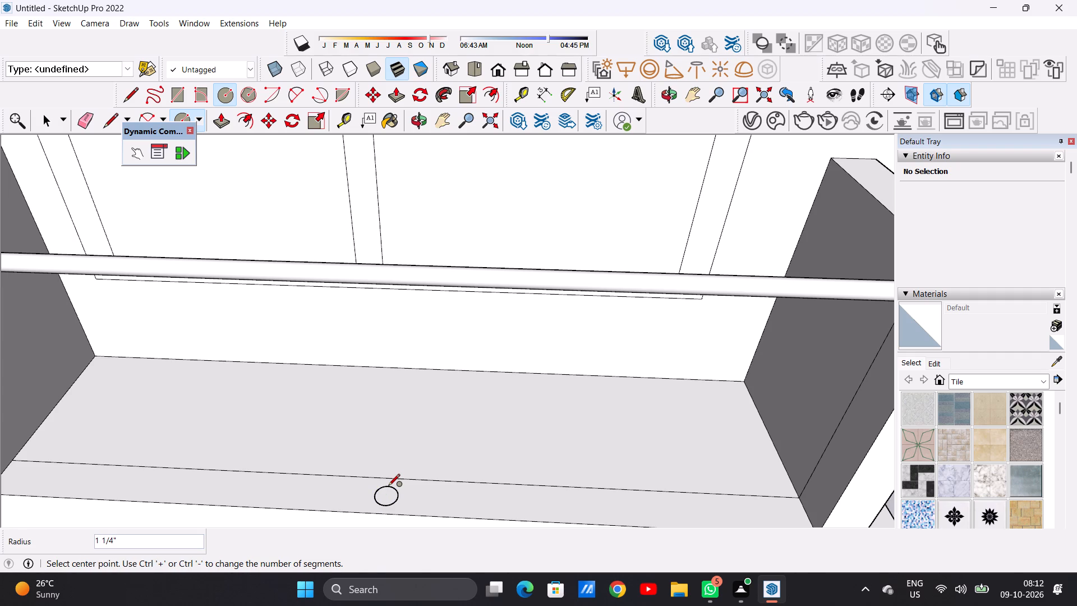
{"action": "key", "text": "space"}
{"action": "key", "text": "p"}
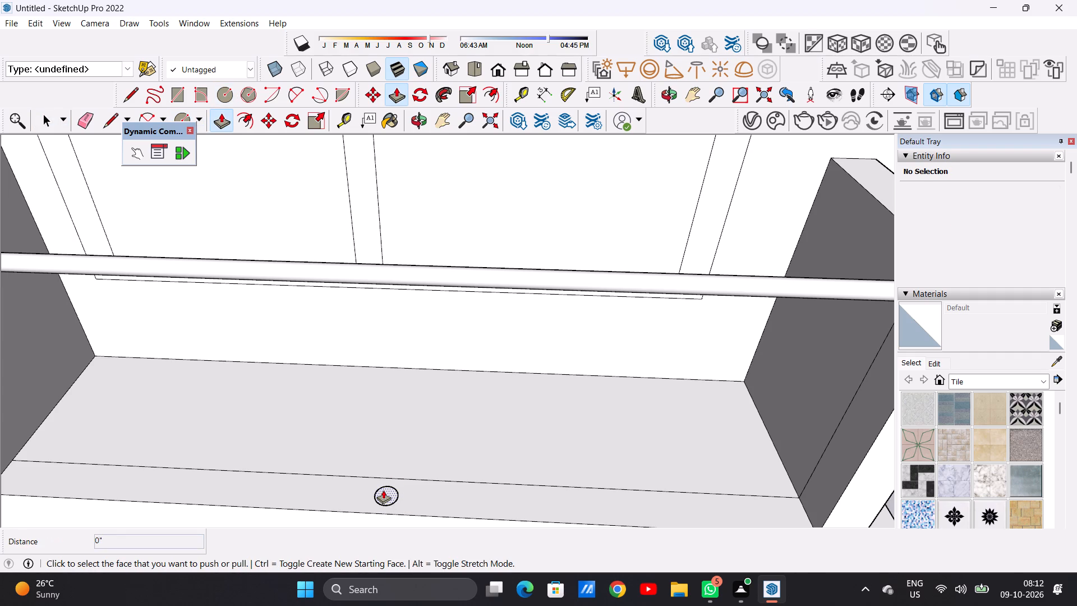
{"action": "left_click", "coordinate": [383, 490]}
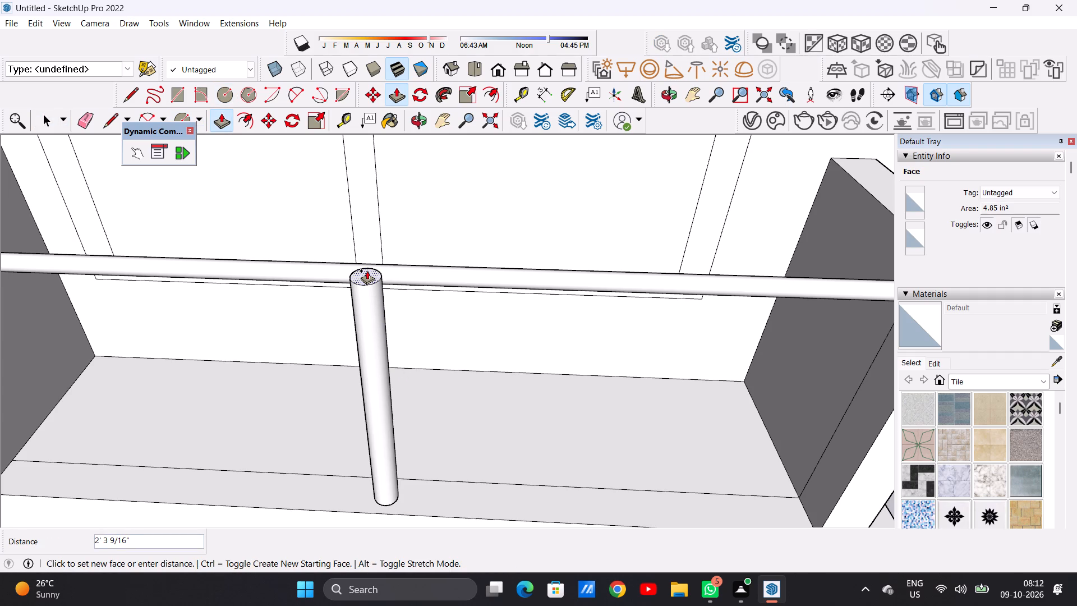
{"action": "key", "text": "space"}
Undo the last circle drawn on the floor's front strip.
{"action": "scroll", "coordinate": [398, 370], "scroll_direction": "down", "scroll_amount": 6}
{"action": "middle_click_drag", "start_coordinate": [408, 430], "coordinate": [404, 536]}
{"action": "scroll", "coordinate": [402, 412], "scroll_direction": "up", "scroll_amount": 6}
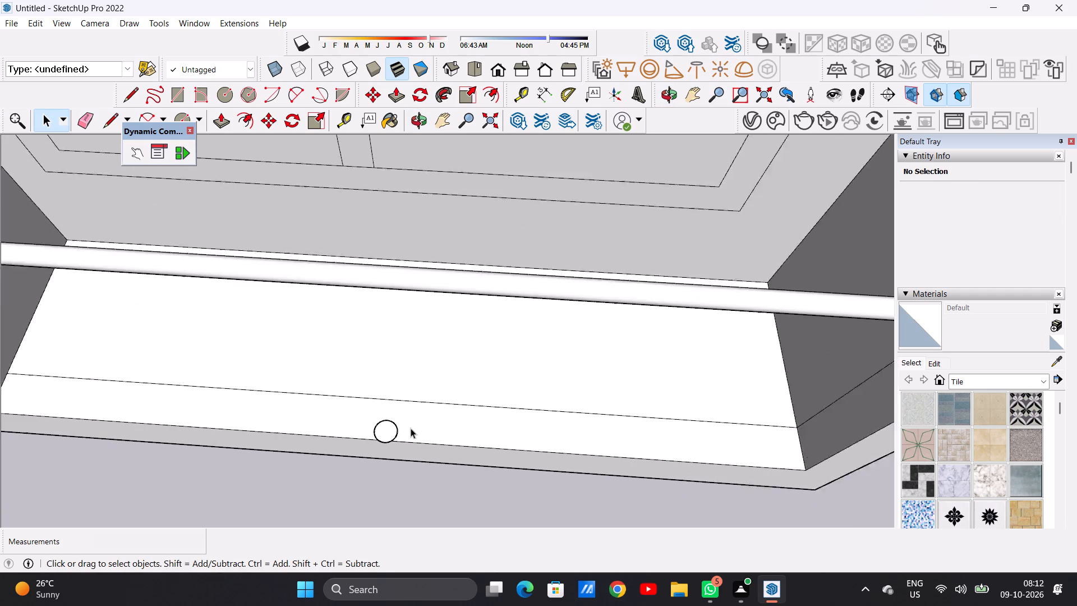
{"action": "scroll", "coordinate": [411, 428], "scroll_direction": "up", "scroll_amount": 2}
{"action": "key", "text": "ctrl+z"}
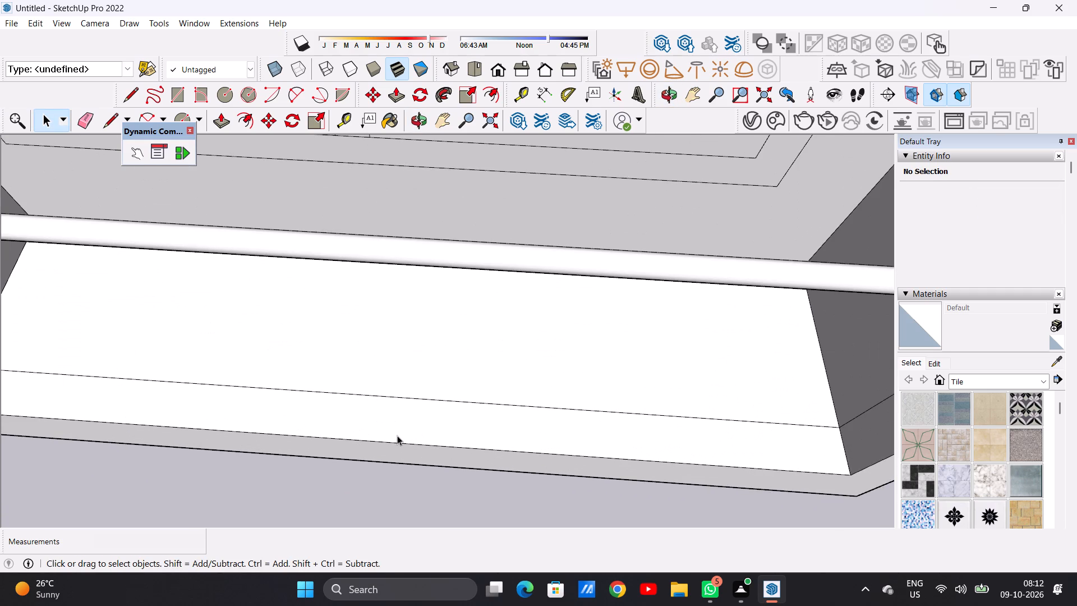
Draw a circle of about 1 1/4" radius centred across the width of the floor's front strip, near the middle of its length.
{"action": "key", "text": "c"}
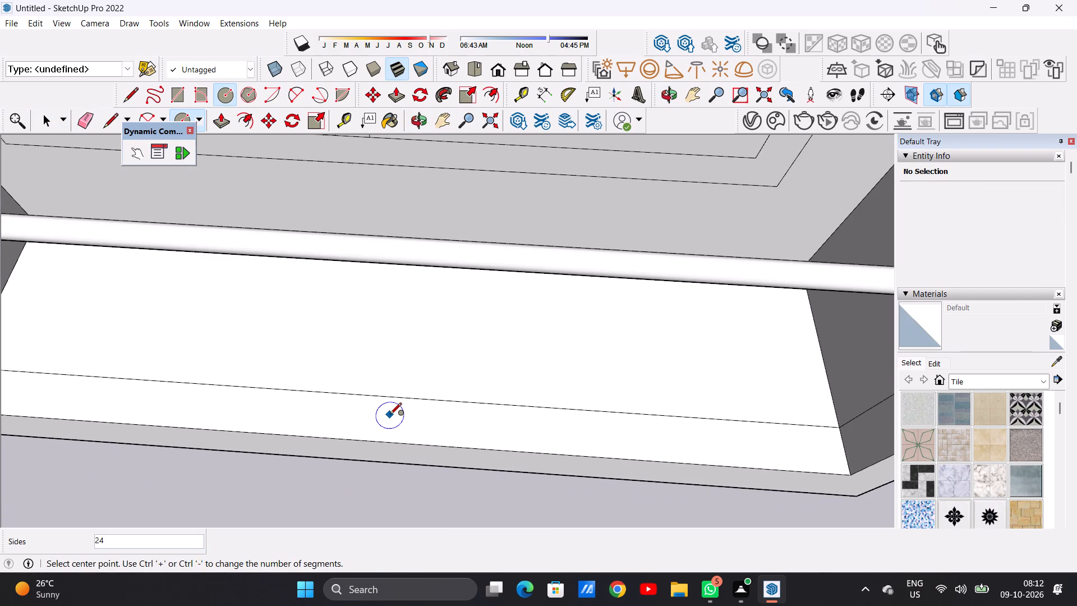
{"action": "left_click", "coordinate": [390, 415]}
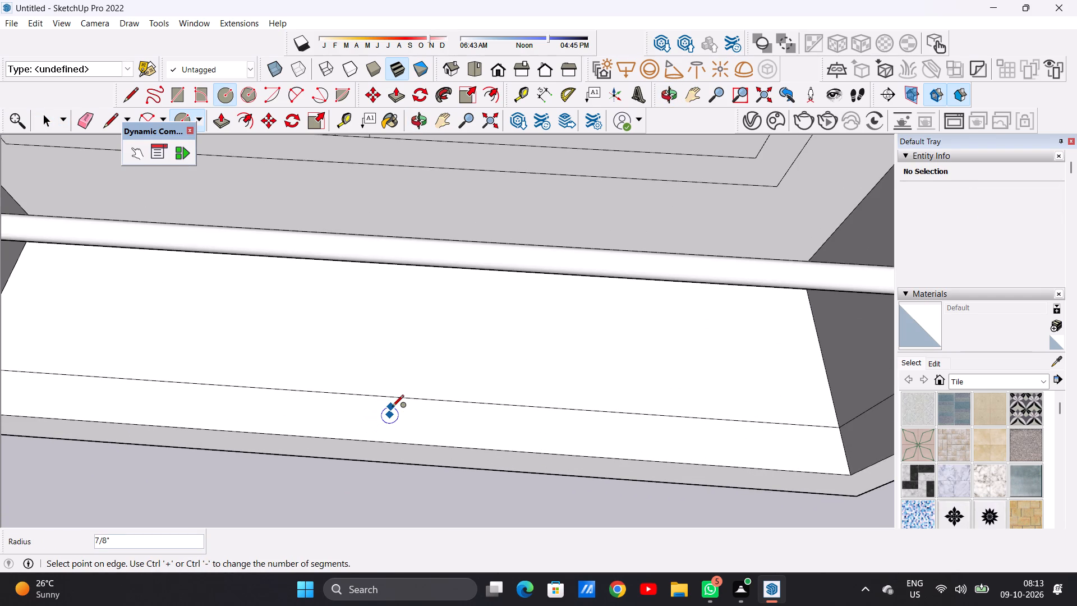
{"action": "left_click", "coordinate": [389, 403]}
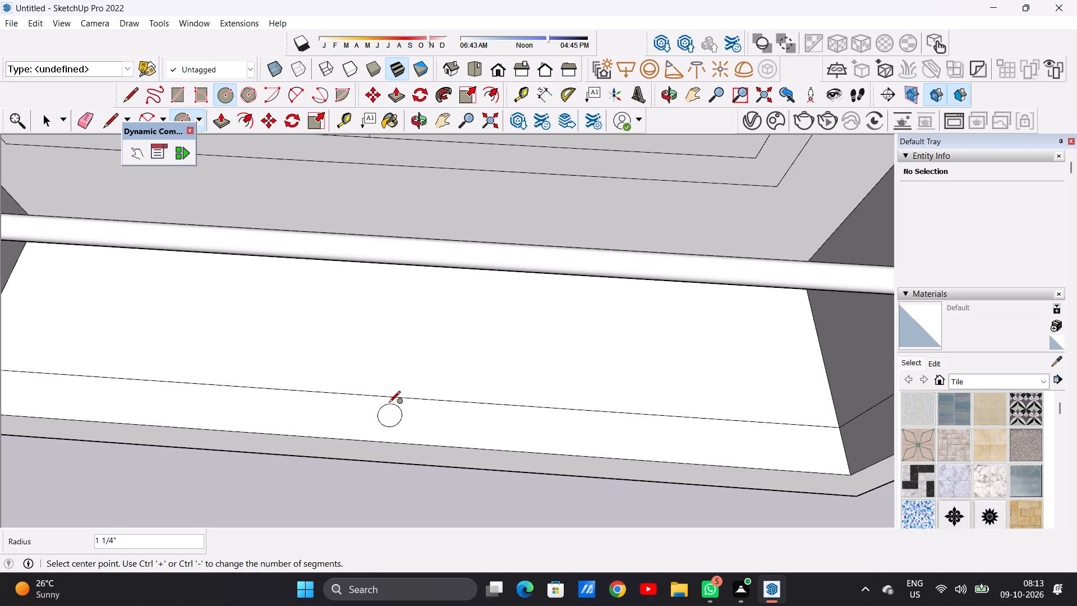
{"action": "key", "text": "space"}
Extrude the small circle on the floor's front strip upward about 2' 4 3/4" to the round rail as a post.
{"action": "key", "text": "p"}
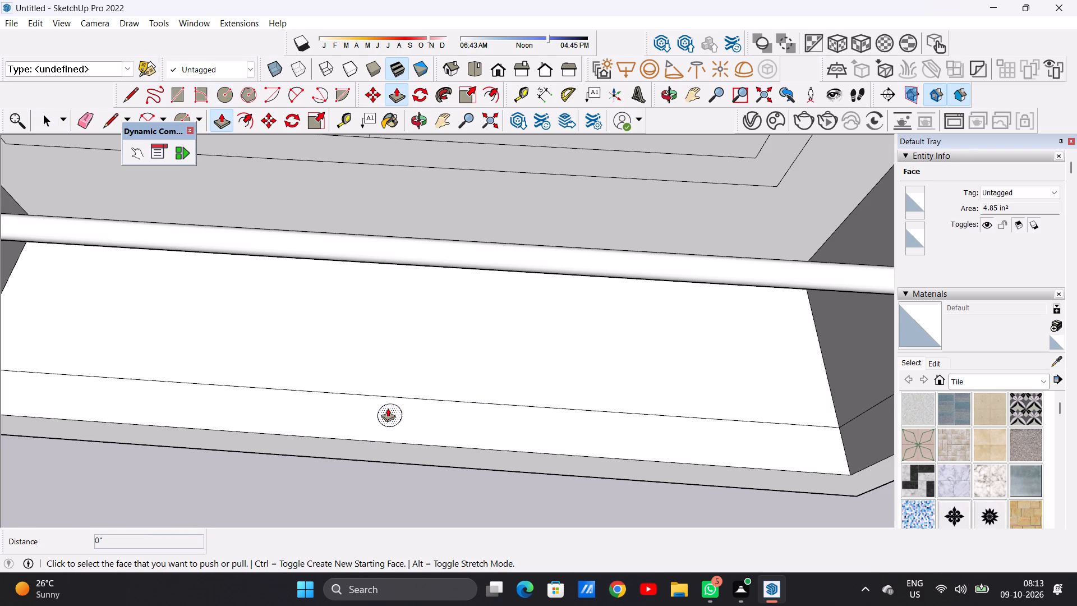
{"action": "left_click", "coordinate": [388, 408]}
{"action": "scroll", "coordinate": [405, 304], "scroll_direction": "down", "scroll_amount": 6}
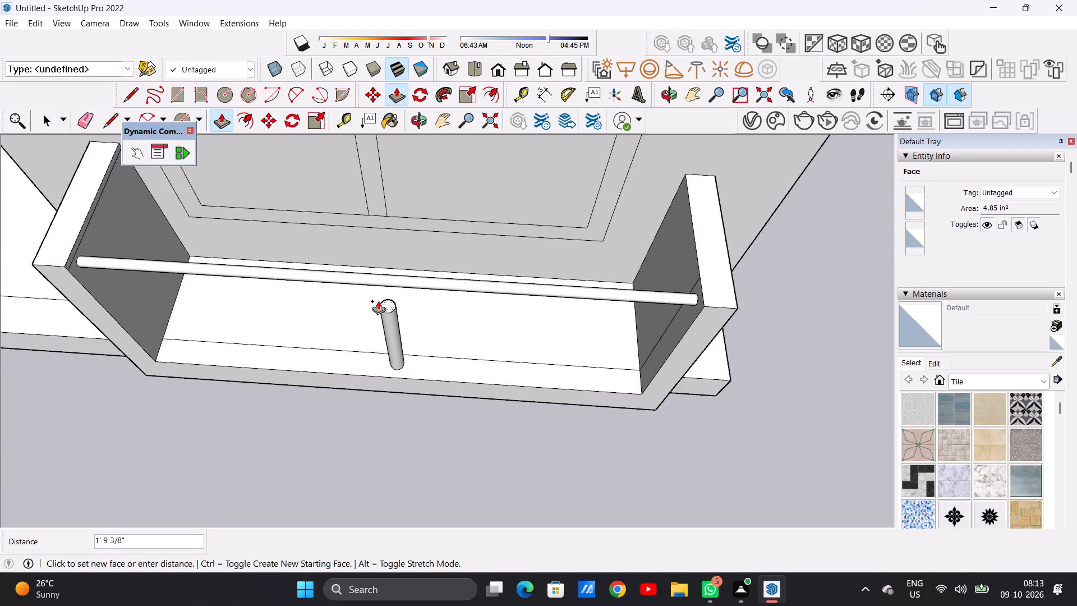
{"action": "middle_click_drag", "start_coordinate": [378, 299], "coordinate": [390, 251]}
{"action": "scroll", "coordinate": [386, 292], "scroll_direction": "up", "scroll_amount": 12}
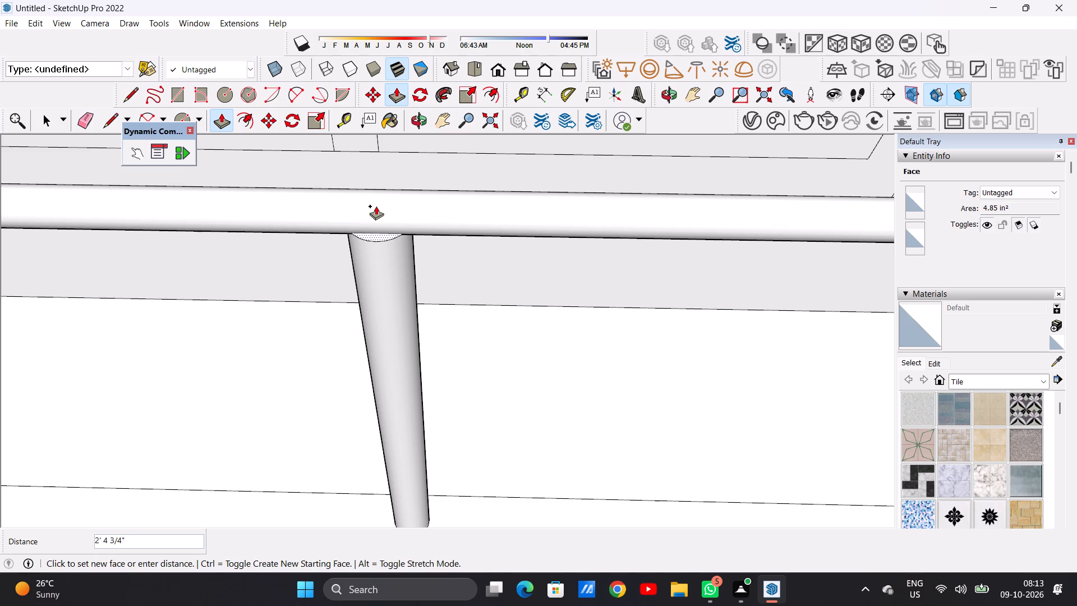
{"action": "left_click", "coordinate": [376, 206]}
{"action": "key", "text": "space"}
Examine the new post between the surround floor and the rail from the front and up close.
{"action": "scroll", "coordinate": [423, 332], "scroll_direction": "down", "scroll_amount": 13}
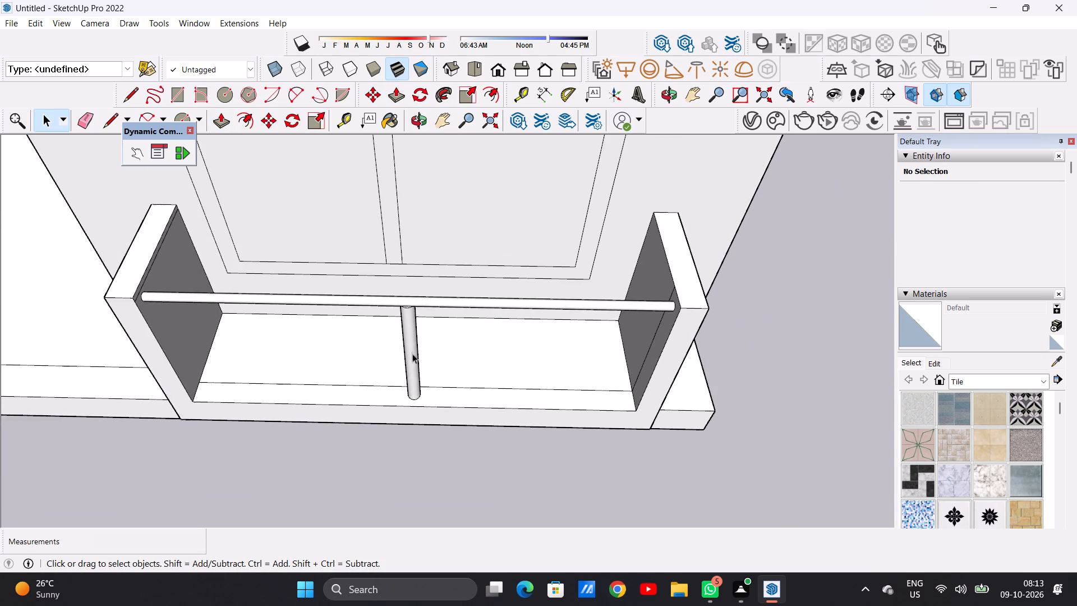
{"action": "middle_click_drag", "start_coordinate": [403, 307], "coordinate": [389, 183]}
{"action": "scroll", "coordinate": [438, 400], "scroll_direction": "up", "scroll_amount": 8}
{"action": "middle_click_drag", "start_coordinate": [374, 406], "coordinate": [385, 370]}
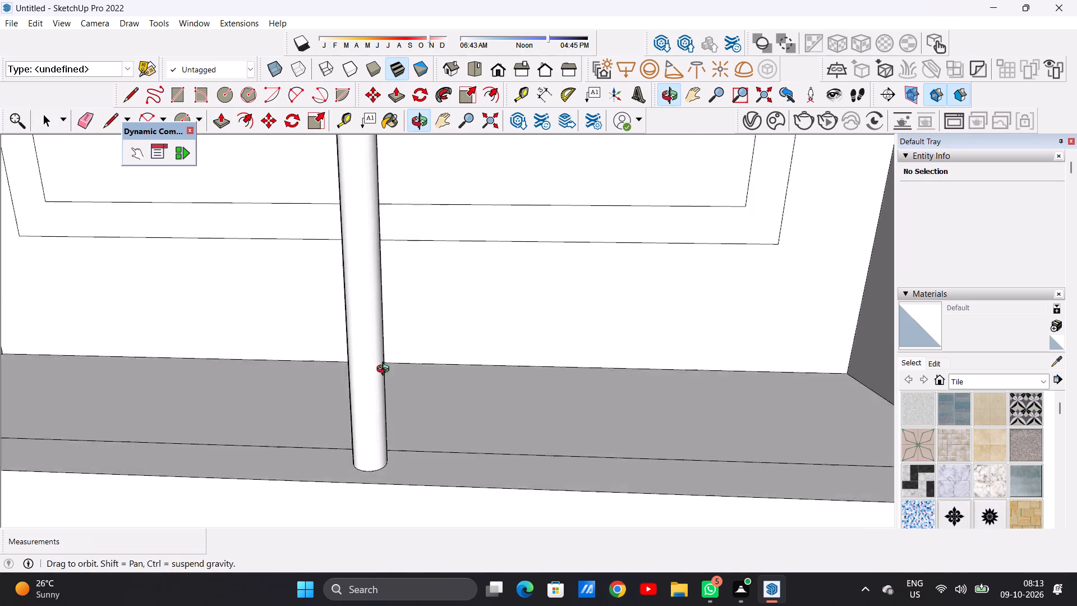
{"action": "middle_click_drag", "start_coordinate": [385, 370], "coordinate": [398, 346]}
{"action": "scroll", "coordinate": [363, 436], "scroll_direction": "down", "scroll_amount": 7}
{"action": "scroll", "coordinate": [353, 451], "scroll_direction": "up", "scroll_amount": 1}
{"action": "scroll", "coordinate": [354, 451], "scroll_direction": "down", "scroll_amount": 11}
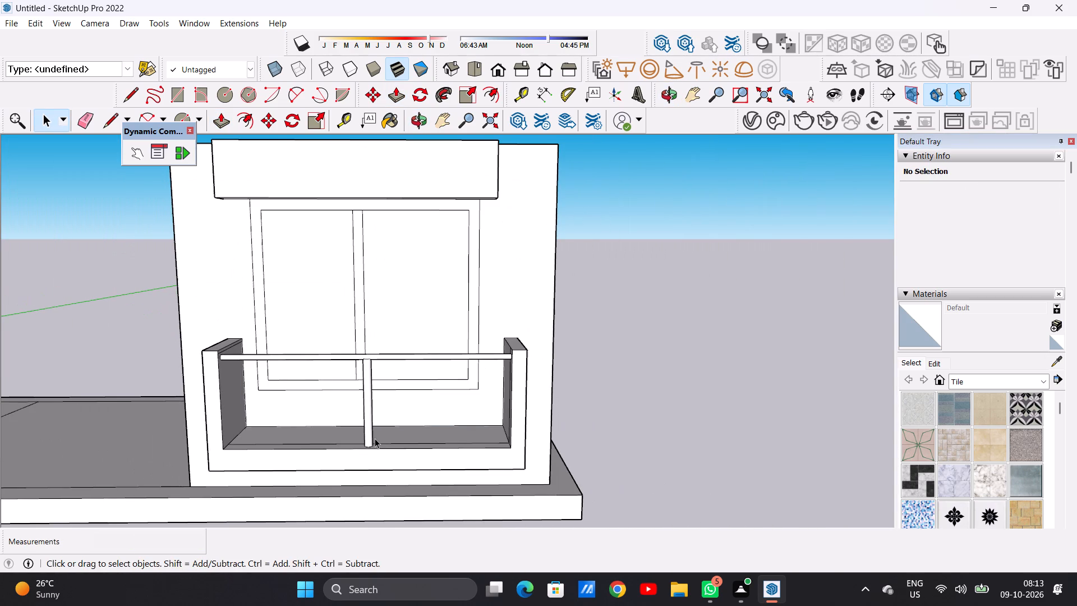
{"action": "scroll", "coordinate": [375, 438], "scroll_direction": "up", "scroll_amount": 2}
{"action": "scroll", "coordinate": [524, 427], "scroll_direction": "up", "scroll_amount": 1}
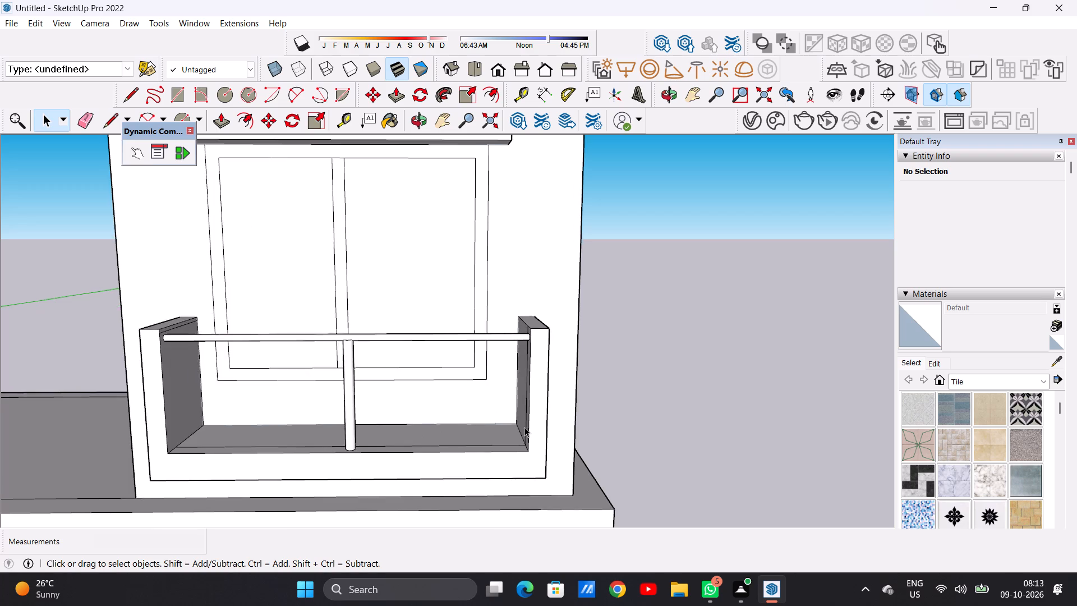
{"action": "scroll", "coordinate": [524, 427], "scroll_direction": "up", "scroll_amount": 1}
{"action": "scroll", "coordinate": [440, 450], "scroll_direction": "up", "scroll_amount": 3}
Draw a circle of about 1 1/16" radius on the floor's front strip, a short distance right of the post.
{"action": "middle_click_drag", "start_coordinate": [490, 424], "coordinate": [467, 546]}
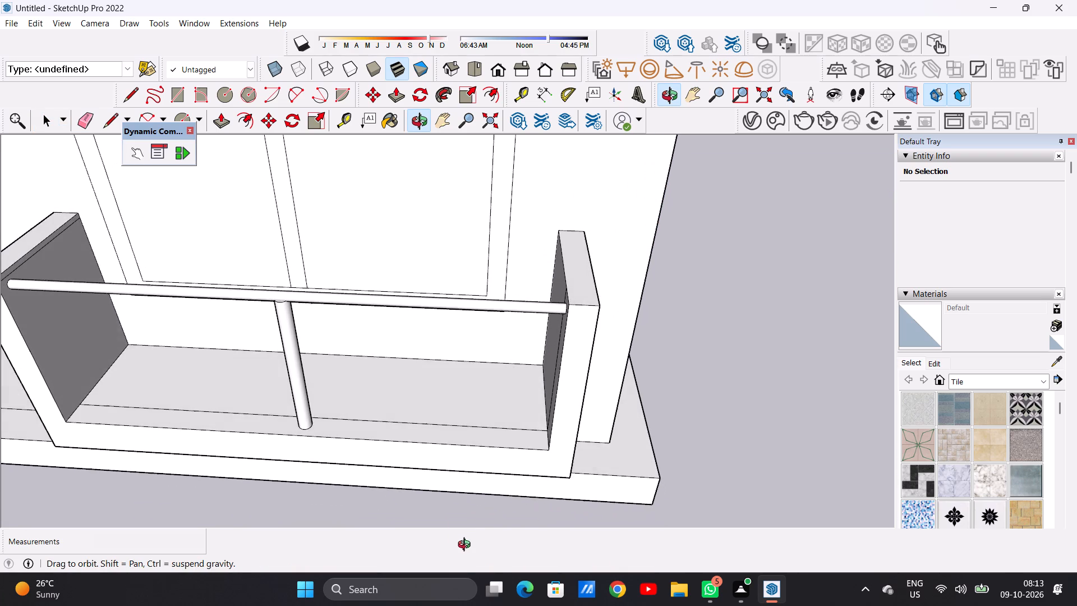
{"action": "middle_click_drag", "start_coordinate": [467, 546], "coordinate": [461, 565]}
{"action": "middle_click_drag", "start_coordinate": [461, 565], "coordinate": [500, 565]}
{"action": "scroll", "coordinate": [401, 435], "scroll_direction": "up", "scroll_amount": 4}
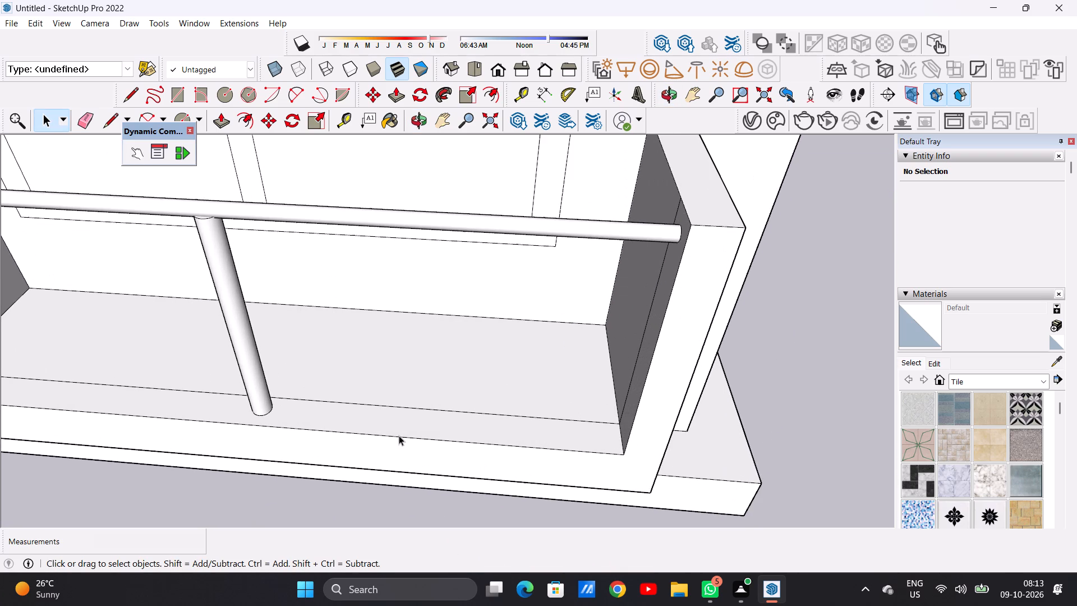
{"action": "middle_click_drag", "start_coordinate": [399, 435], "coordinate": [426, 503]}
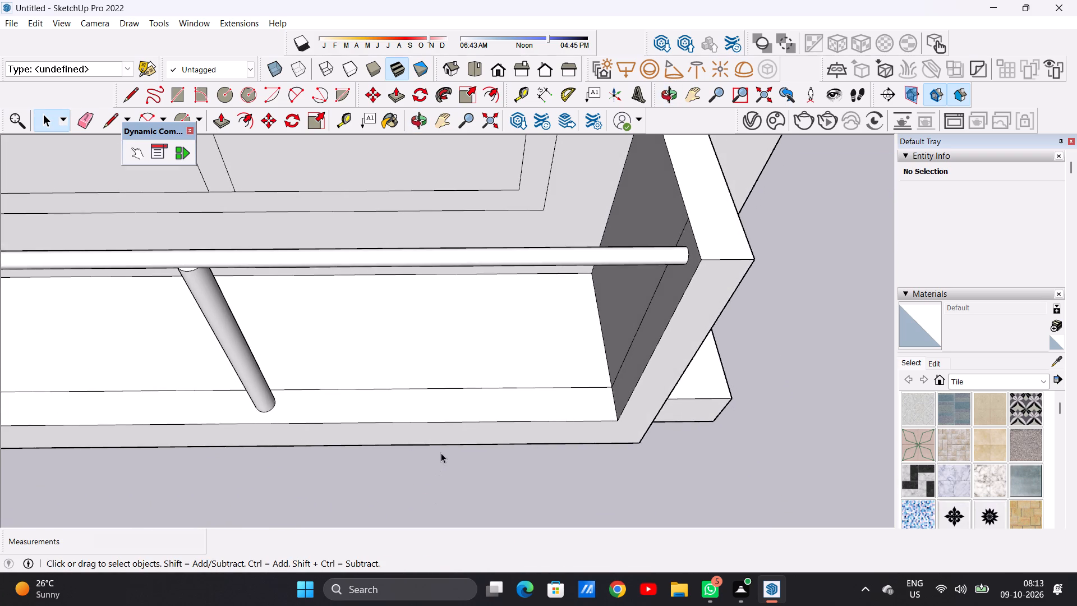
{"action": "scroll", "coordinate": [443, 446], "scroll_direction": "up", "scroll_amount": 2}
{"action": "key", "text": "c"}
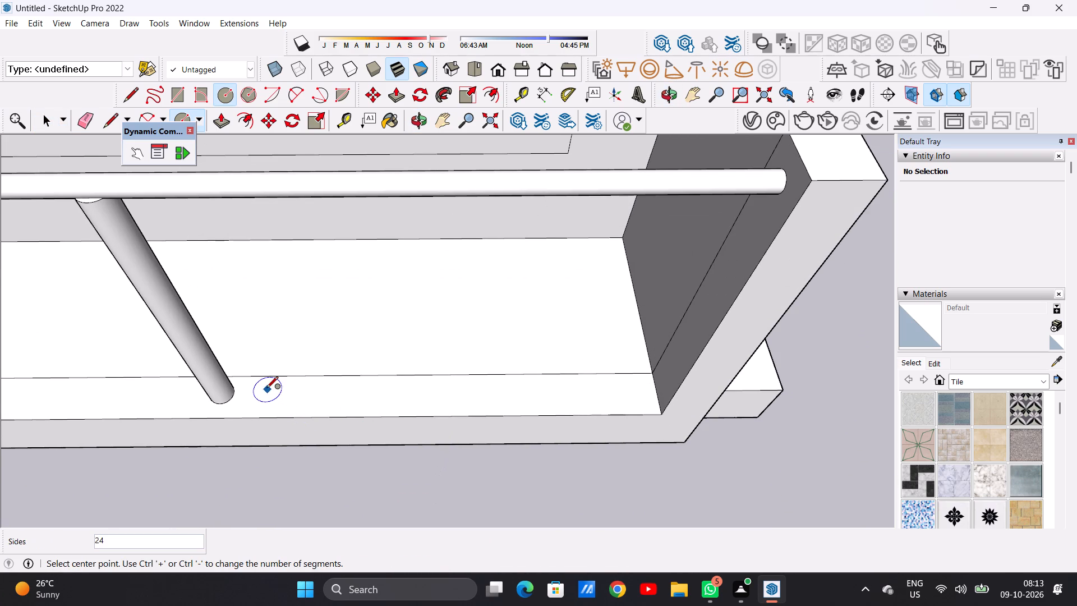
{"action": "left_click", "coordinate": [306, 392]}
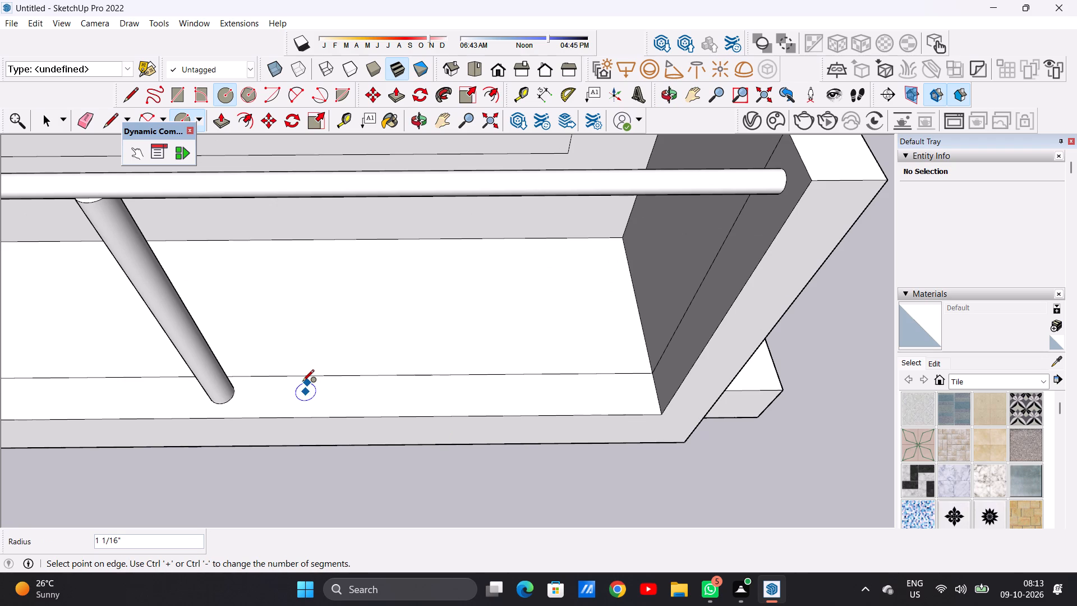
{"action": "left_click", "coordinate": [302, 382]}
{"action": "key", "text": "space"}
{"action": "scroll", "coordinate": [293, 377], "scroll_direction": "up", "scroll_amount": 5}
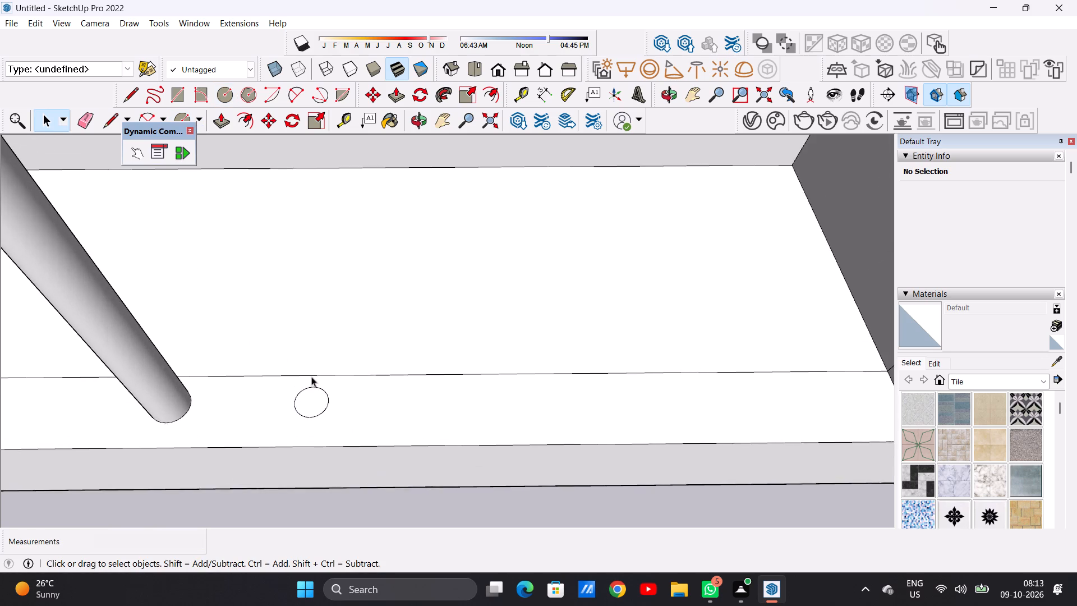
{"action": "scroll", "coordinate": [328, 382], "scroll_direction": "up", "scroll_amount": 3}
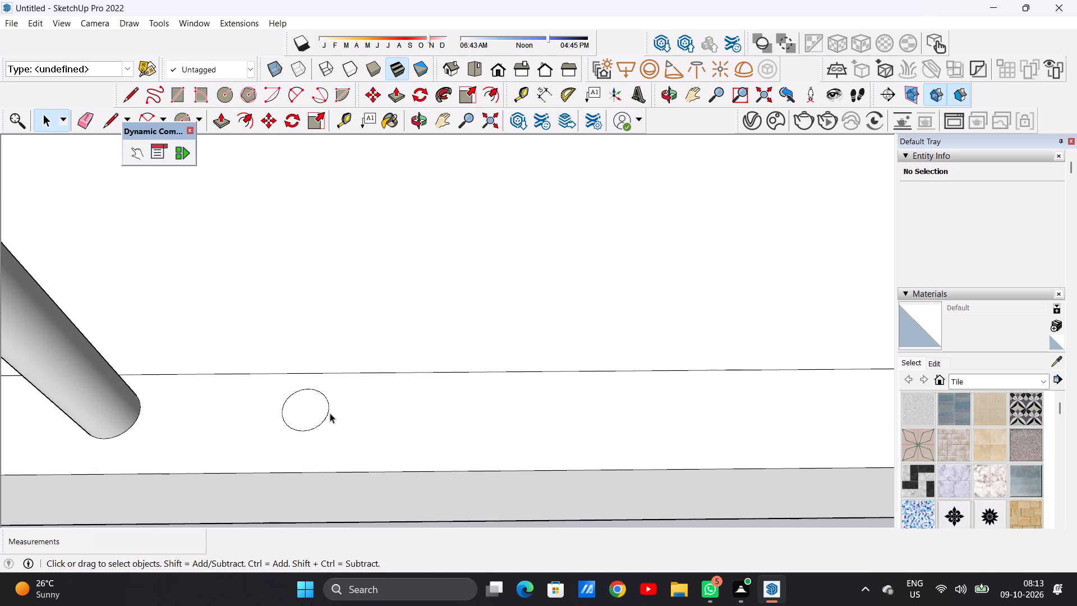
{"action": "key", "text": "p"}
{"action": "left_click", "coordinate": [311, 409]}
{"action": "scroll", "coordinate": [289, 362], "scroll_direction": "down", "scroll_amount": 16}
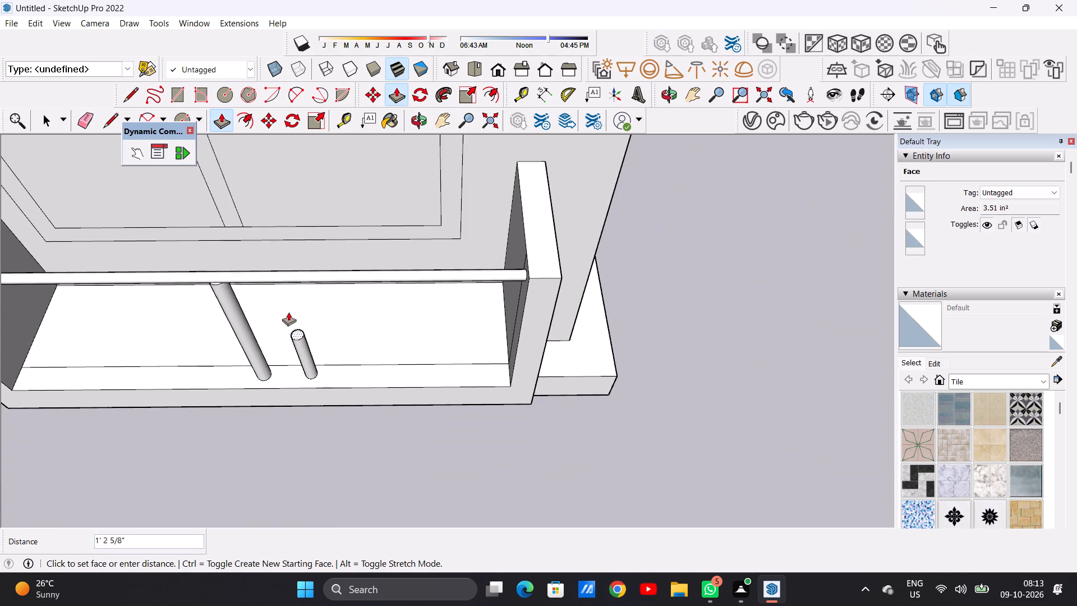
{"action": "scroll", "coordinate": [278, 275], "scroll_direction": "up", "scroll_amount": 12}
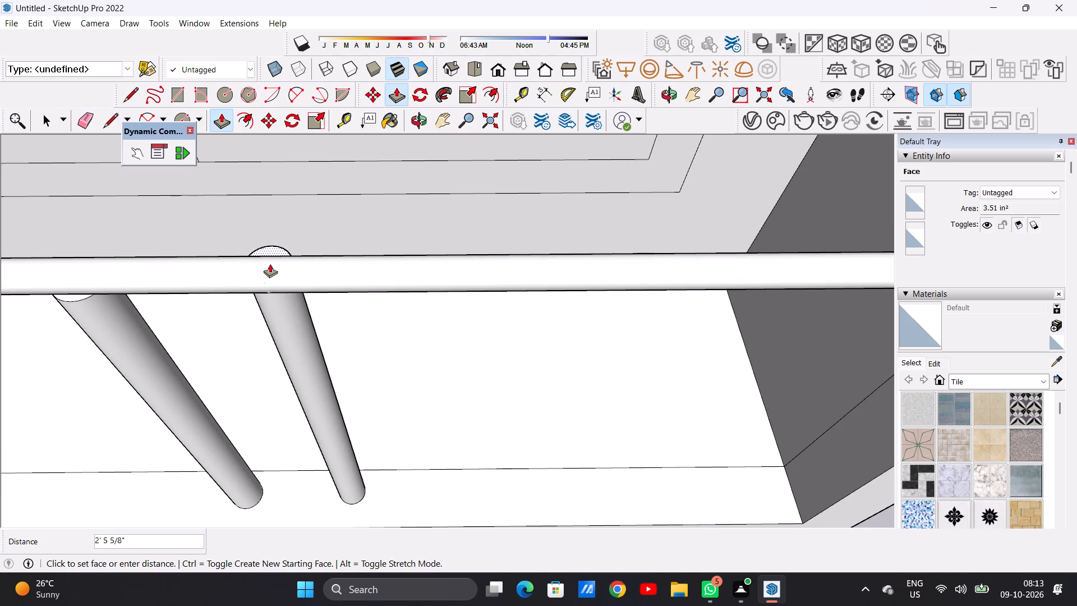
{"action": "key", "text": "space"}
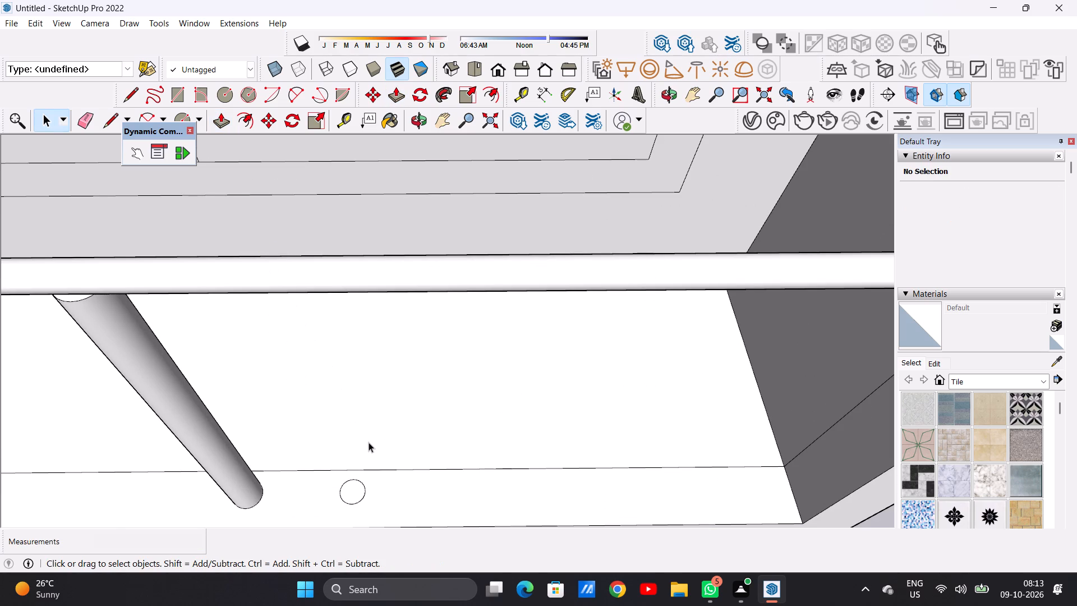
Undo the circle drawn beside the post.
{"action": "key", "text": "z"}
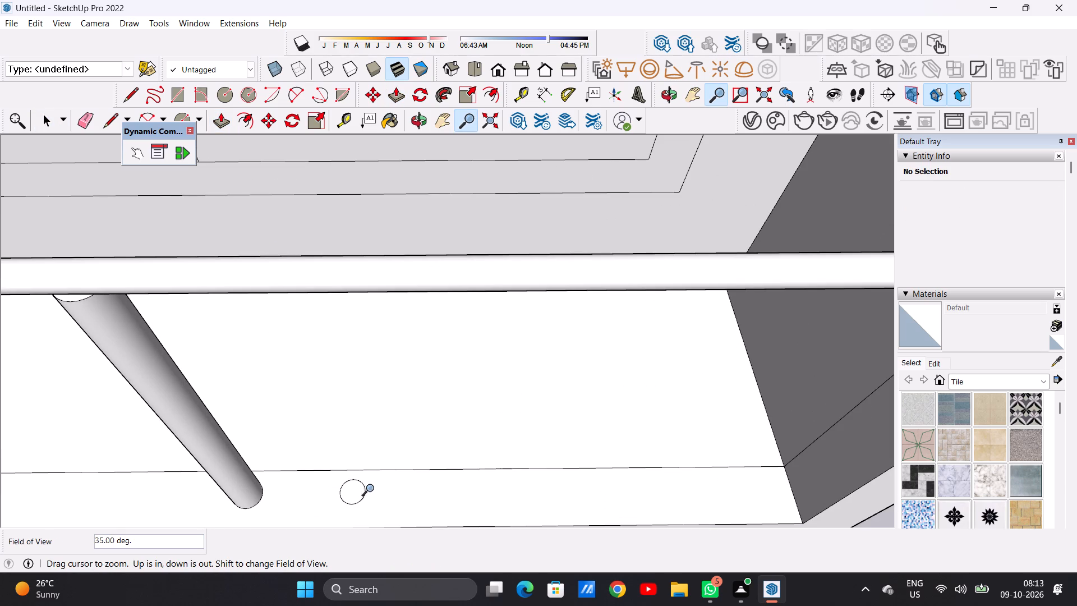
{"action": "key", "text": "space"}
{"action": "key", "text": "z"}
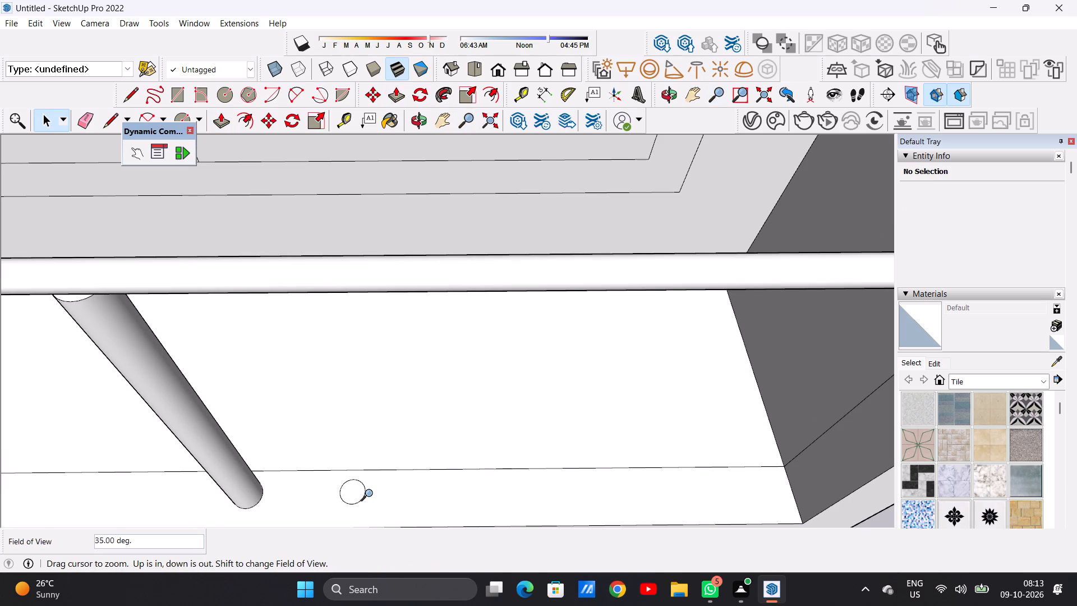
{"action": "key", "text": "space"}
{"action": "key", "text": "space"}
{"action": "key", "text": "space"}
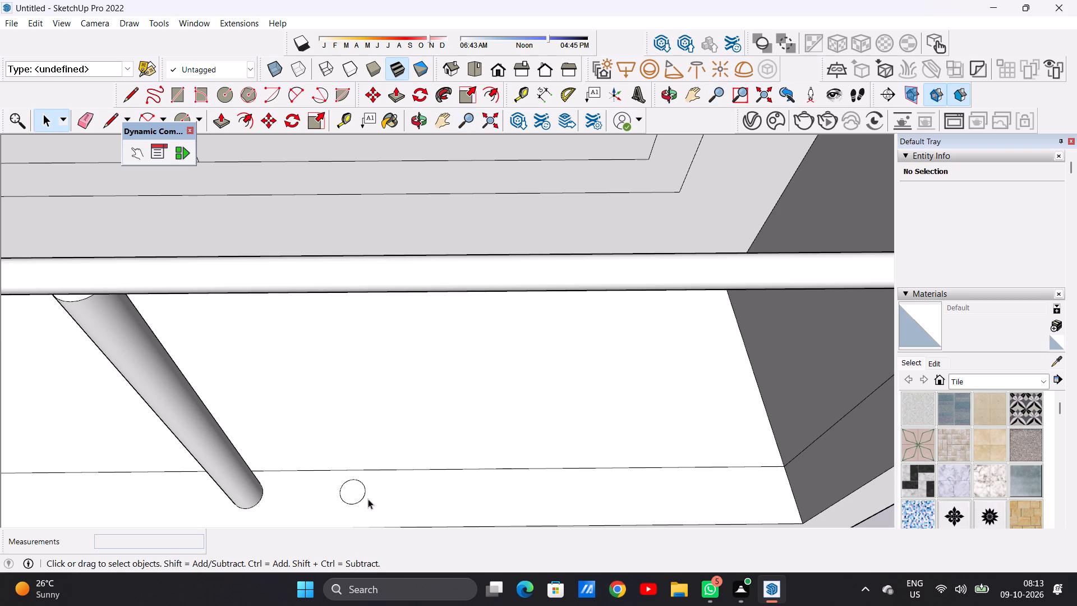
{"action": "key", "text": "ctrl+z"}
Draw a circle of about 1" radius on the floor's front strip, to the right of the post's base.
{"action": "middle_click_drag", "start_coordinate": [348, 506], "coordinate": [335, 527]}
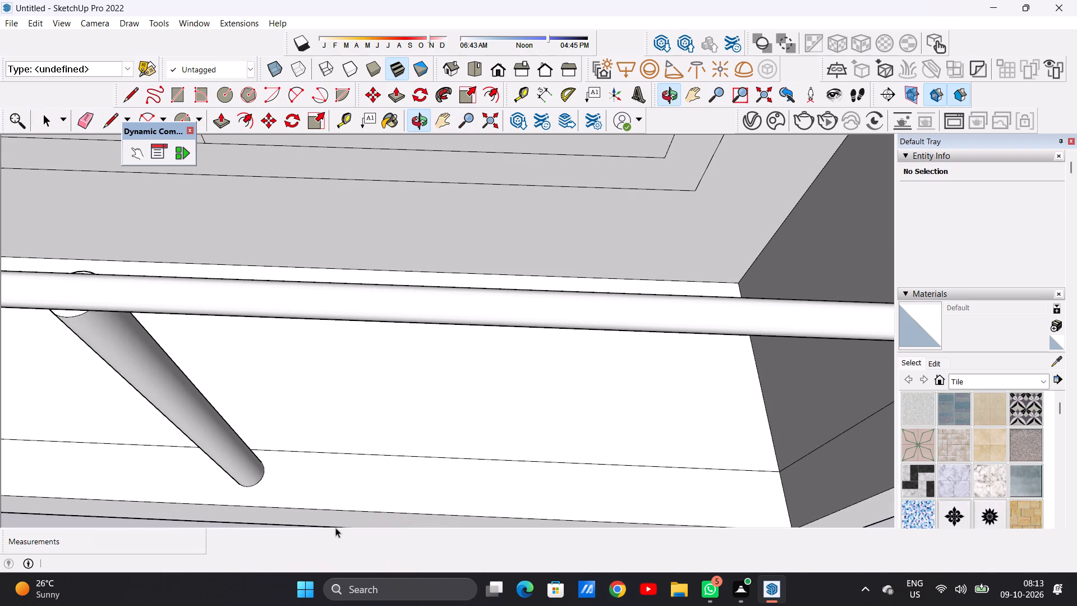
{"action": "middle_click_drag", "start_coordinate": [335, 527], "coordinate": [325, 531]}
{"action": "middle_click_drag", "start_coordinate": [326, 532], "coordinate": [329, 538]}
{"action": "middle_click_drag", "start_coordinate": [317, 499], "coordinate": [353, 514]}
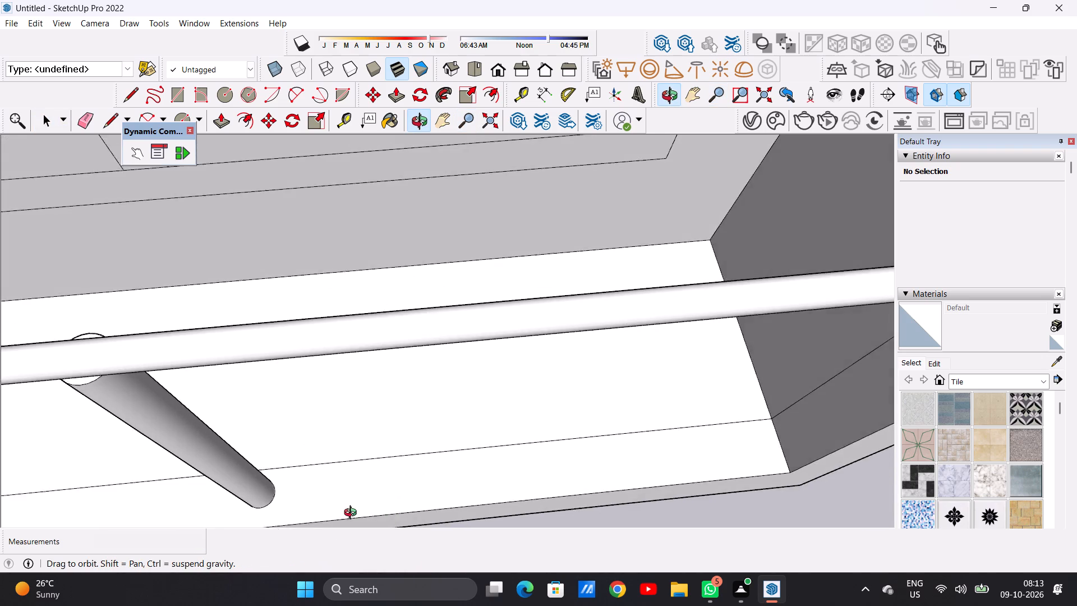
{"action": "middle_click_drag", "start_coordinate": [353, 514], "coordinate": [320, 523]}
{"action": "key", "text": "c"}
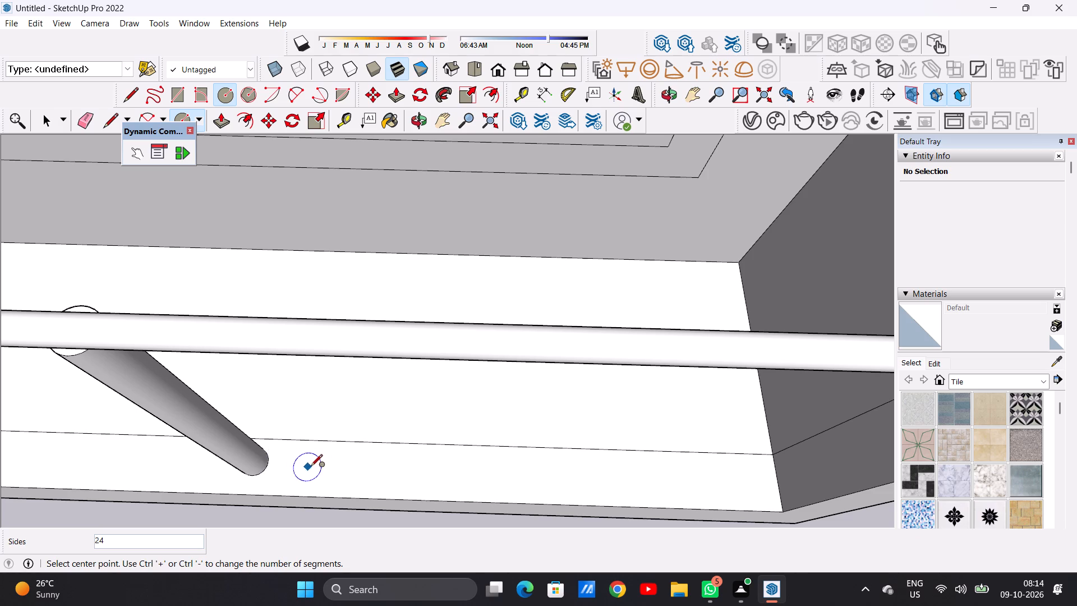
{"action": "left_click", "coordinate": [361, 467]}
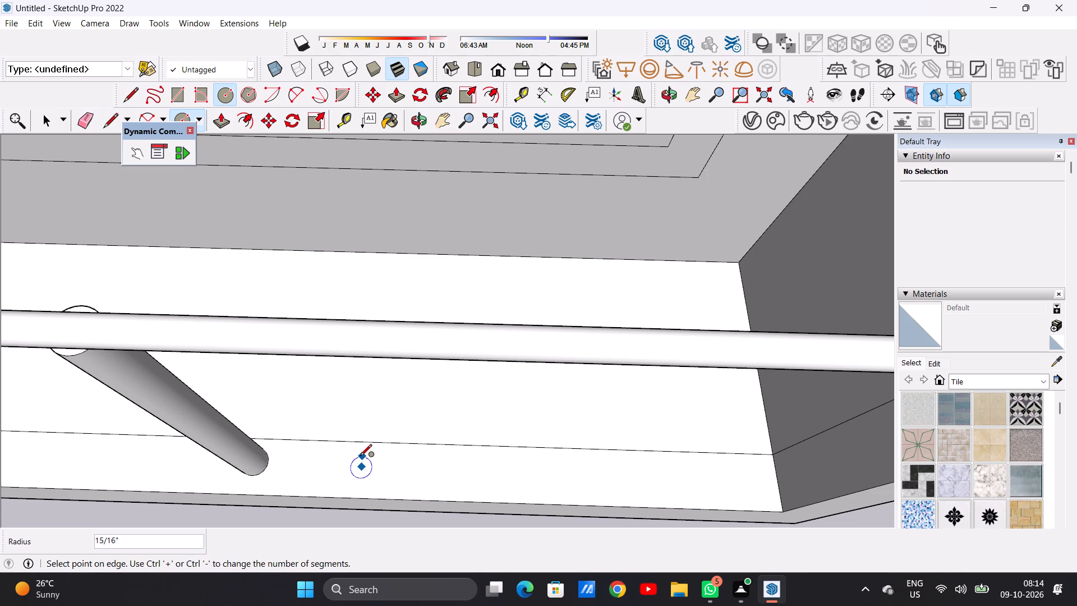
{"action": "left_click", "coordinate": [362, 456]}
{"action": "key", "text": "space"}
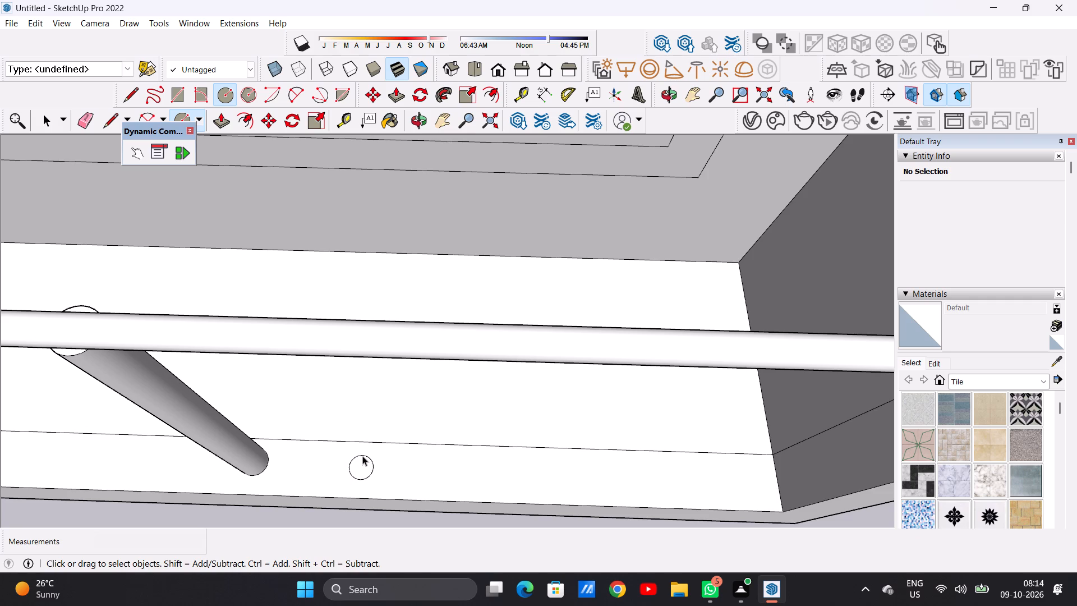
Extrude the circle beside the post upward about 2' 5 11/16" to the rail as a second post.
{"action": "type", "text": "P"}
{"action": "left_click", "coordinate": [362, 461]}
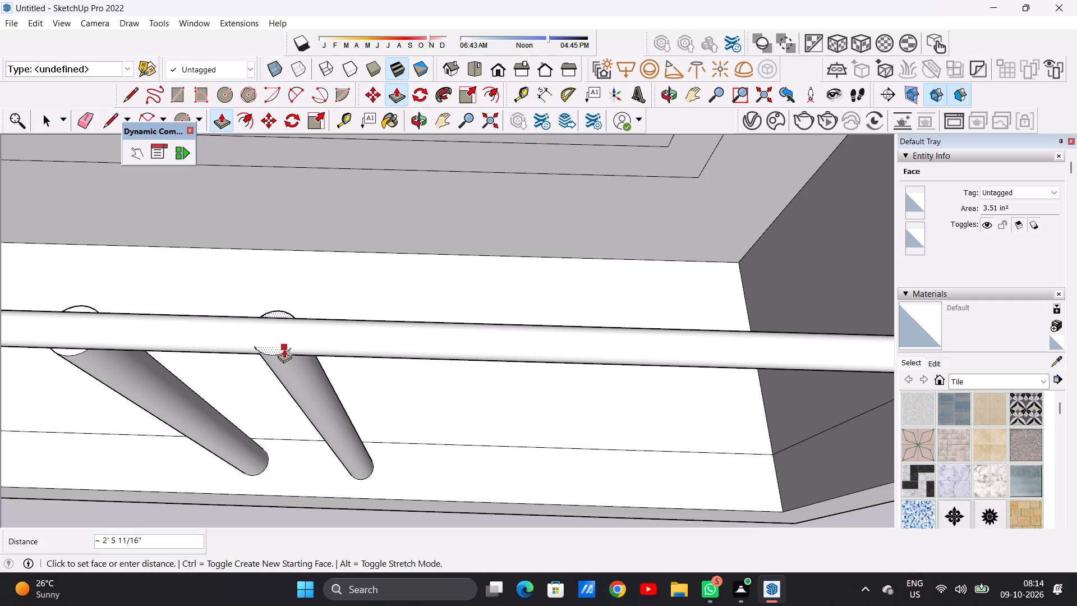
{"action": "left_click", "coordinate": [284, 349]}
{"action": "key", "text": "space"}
Examine the two posts, their spacing and their junctions with the rail from the front, above and farther away.
{"action": "middle_click_drag", "start_coordinate": [294, 429], "coordinate": [300, 373]}
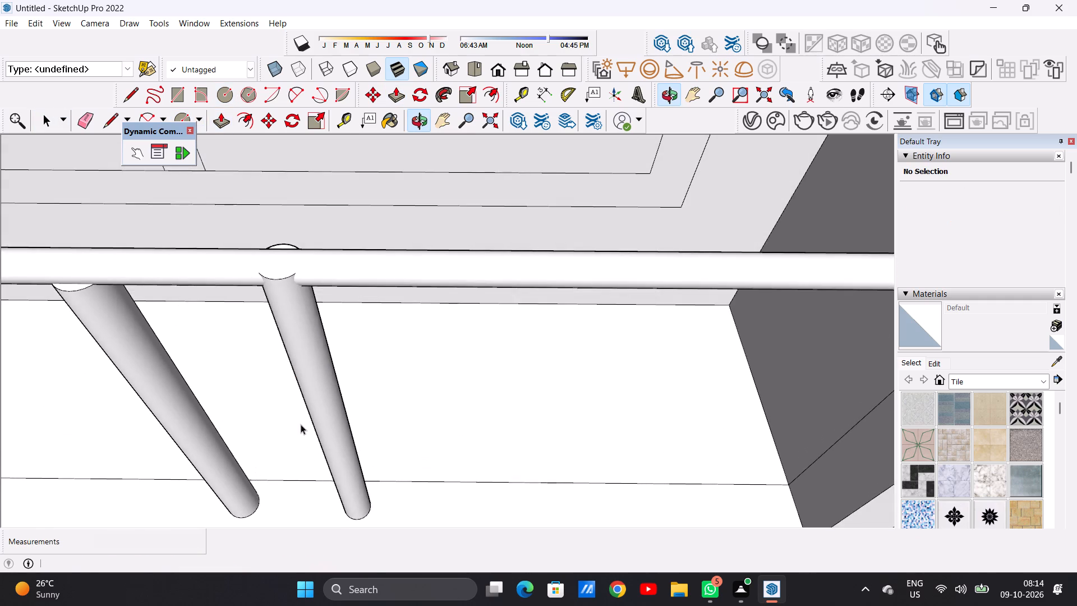
{"action": "scroll", "coordinate": [305, 448], "scroll_direction": "down", "scroll_amount": 15}
{"action": "middle_click_drag", "start_coordinate": [295, 430], "coordinate": [299, 300]}
{"action": "scroll", "coordinate": [303, 400], "scroll_direction": "up", "scroll_amount": 3}
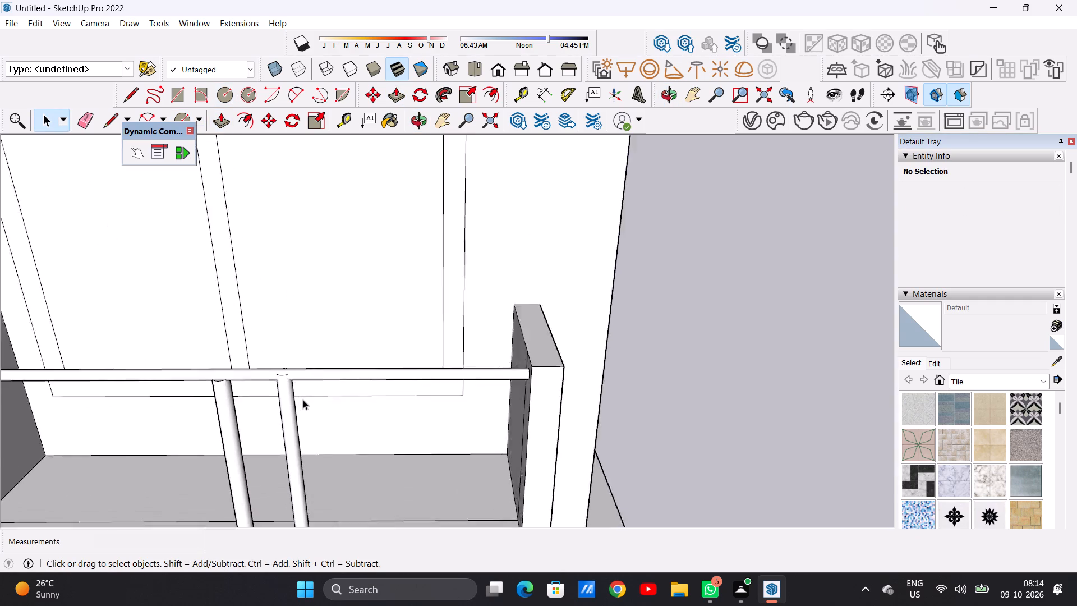
{"action": "scroll", "coordinate": [303, 400], "scroll_direction": "up", "scroll_amount": 5}
{"action": "scroll", "coordinate": [303, 400], "scroll_direction": "down", "scroll_amount": 11}
{"action": "middle_click_drag", "start_coordinate": [298, 433], "coordinate": [479, 369]}
{"action": "middle_click_drag", "start_coordinate": [480, 377], "coordinate": [257, 427]}
{"action": "middle_click", "coordinate": [256, 427]}
{"action": "middle_click", "coordinate": [248, 410]}
{"action": "middle_click_drag", "start_coordinate": [321, 393], "coordinate": [325, 327]}
{"action": "scroll", "coordinate": [394, 371], "scroll_direction": "up", "scroll_amount": 9}
{"action": "scroll", "coordinate": [376, 391], "scroll_direction": "down", "scroll_amount": 4}
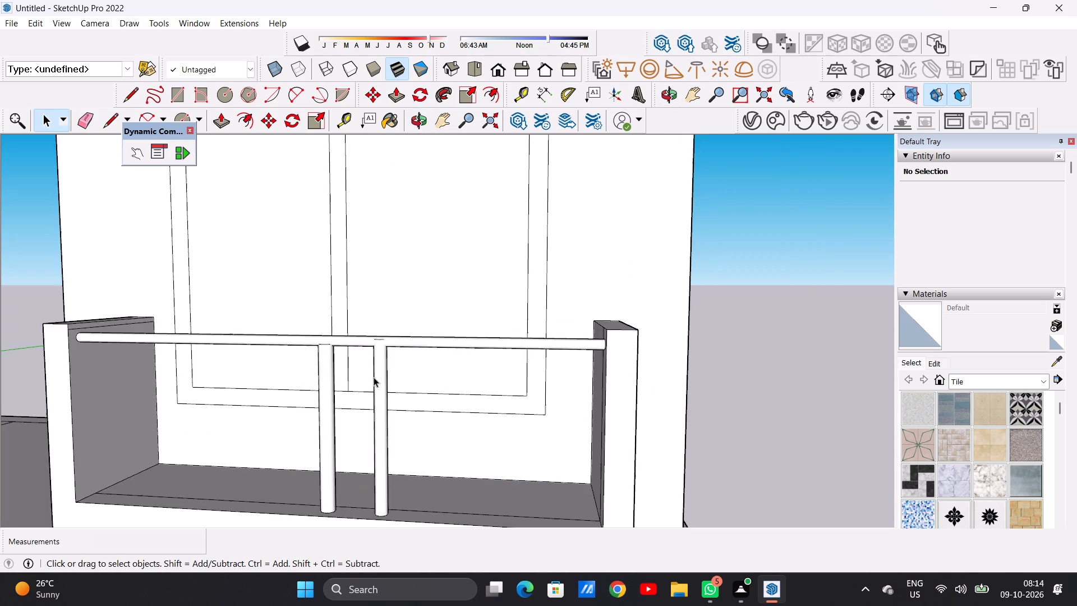
{"action": "scroll", "coordinate": [374, 377], "scroll_direction": "down", "scroll_amount": 12}
{"action": "middle_click_drag", "start_coordinate": [372, 385], "coordinate": [385, 523]}
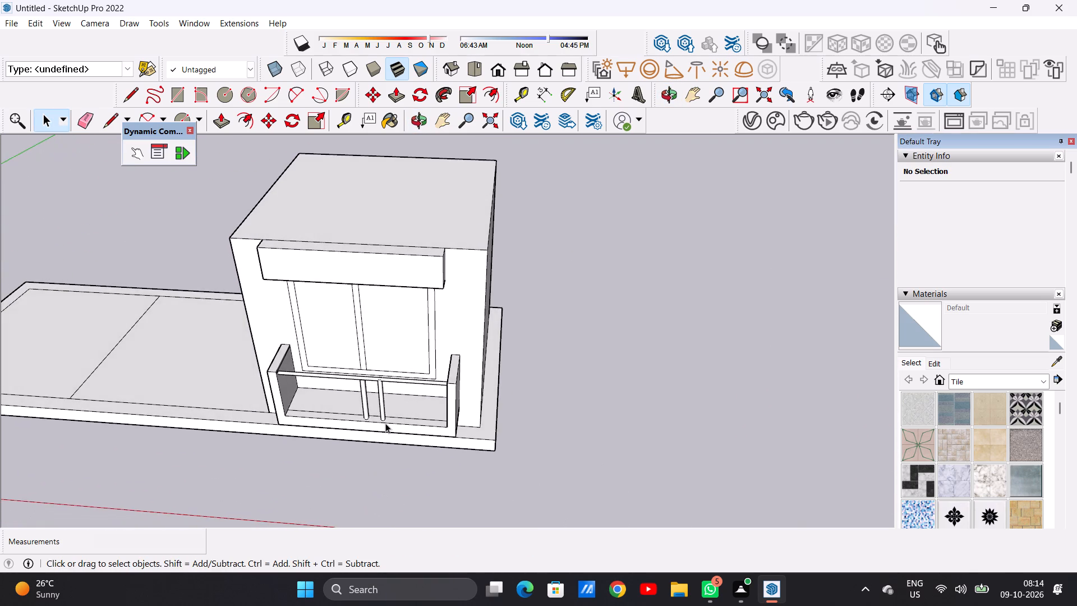
{"action": "scroll", "coordinate": [385, 423], "scroll_direction": "up", "scroll_amount": 7}
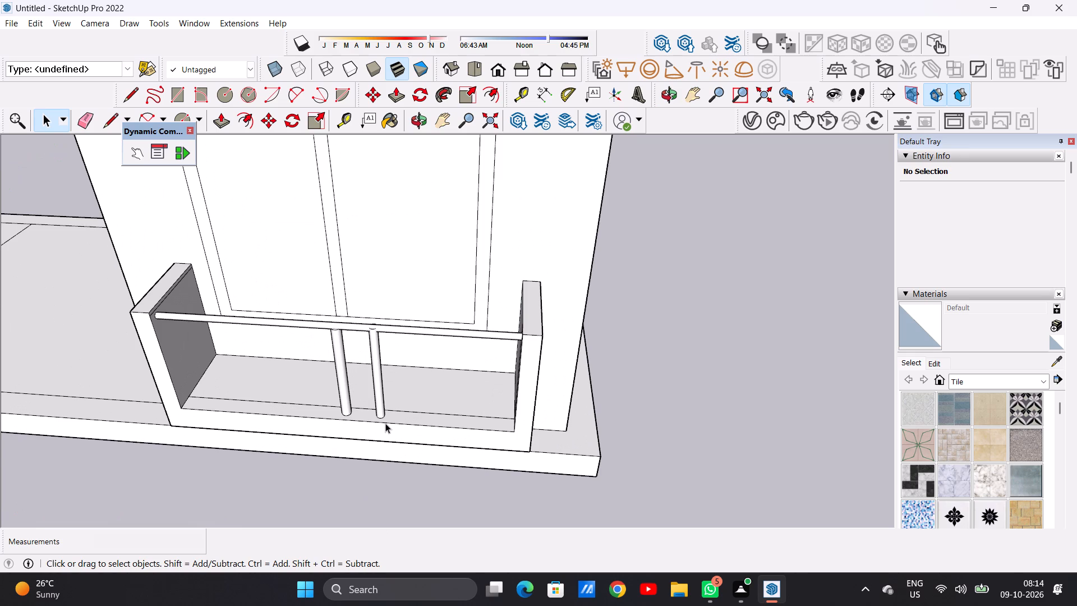
{"action": "scroll", "coordinate": [384, 411], "scroll_direction": "up", "scroll_amount": 4}
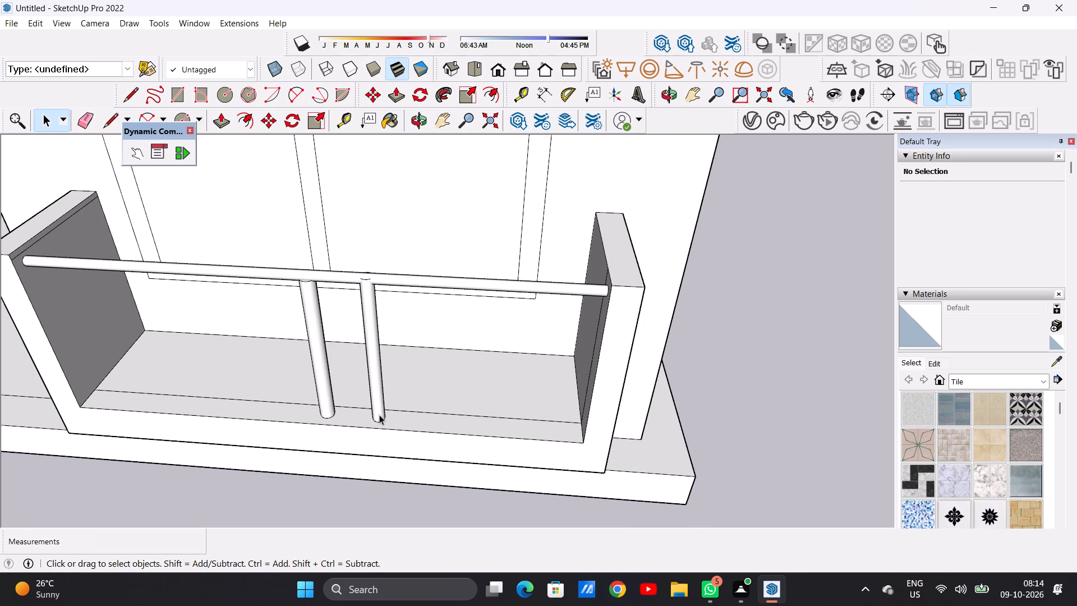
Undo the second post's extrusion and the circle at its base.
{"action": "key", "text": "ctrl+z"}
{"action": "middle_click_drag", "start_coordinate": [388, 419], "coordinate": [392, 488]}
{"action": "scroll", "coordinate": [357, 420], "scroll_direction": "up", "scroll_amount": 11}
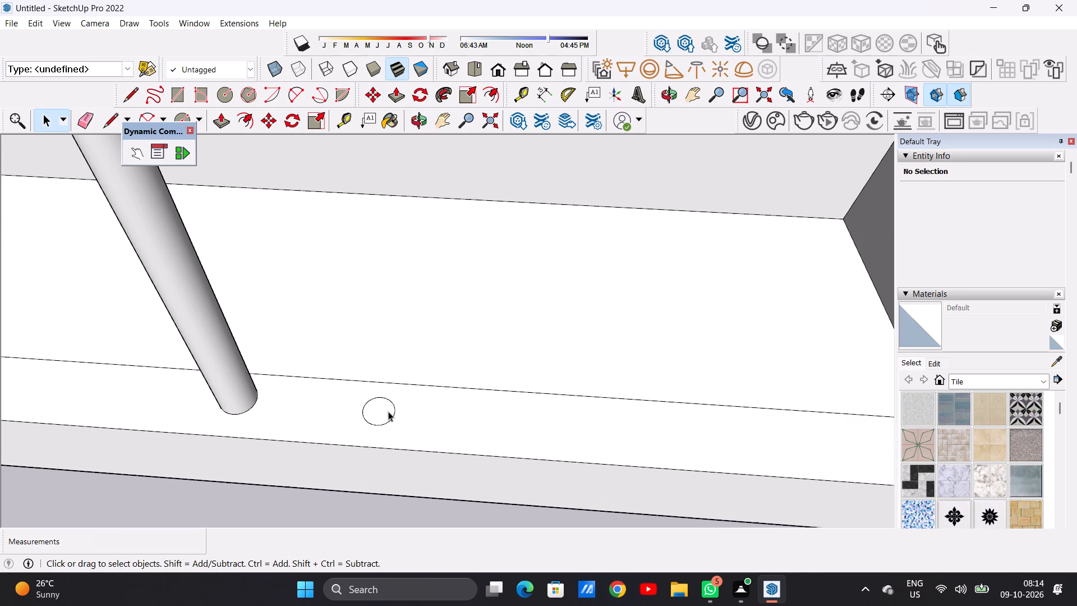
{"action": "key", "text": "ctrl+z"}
Draw a circle of about 11/16" radius on the floor's front strip, to the right of the post's base.
{"action": "key", "text": "c"}
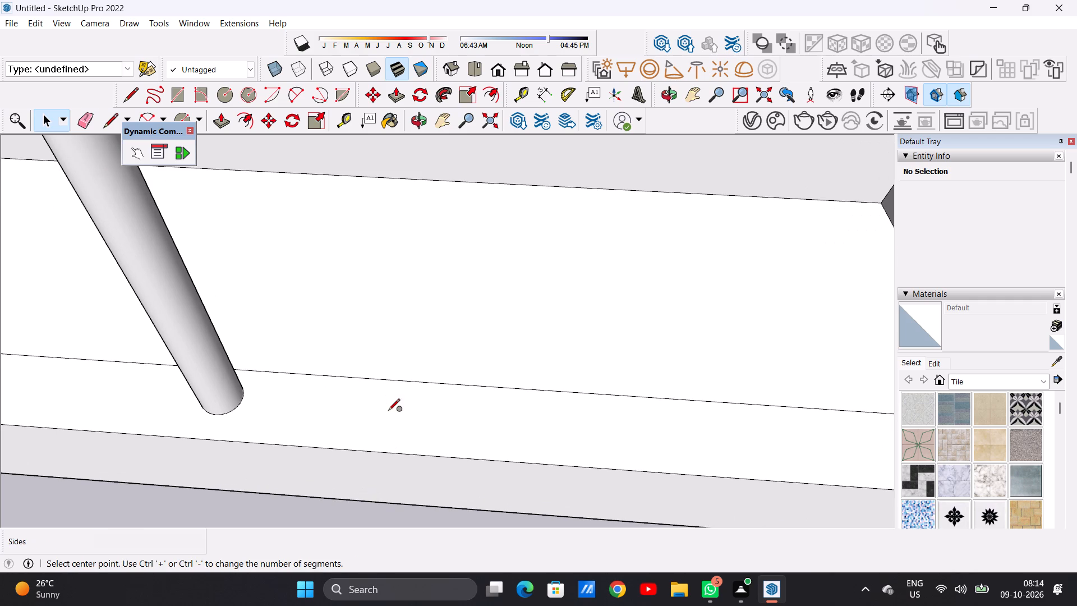
{"action": "left_click", "coordinate": [386, 413]}
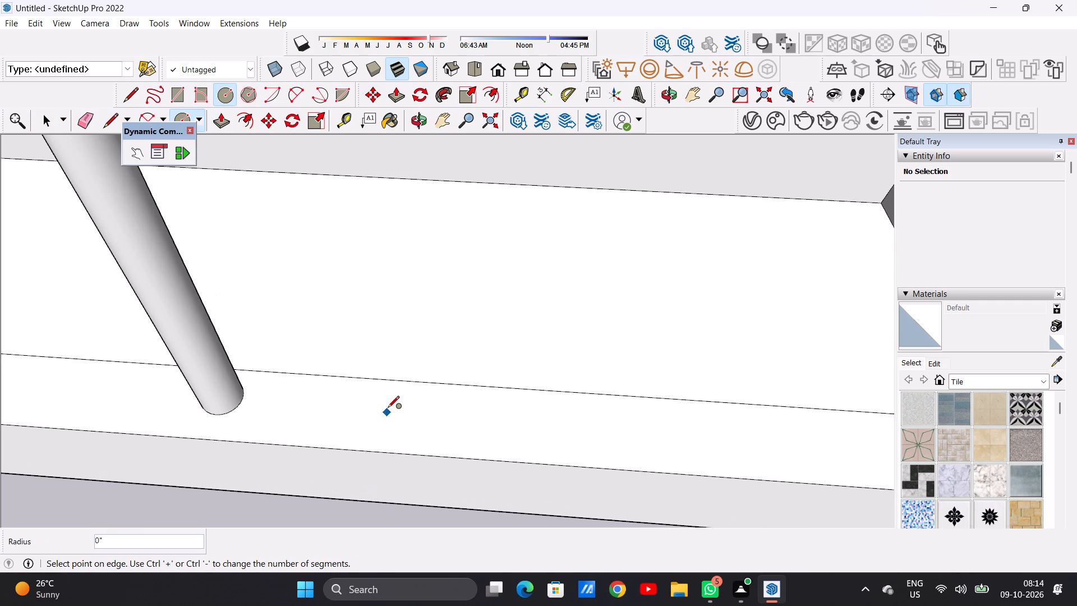
{"action": "left_click", "coordinate": [389, 403]}
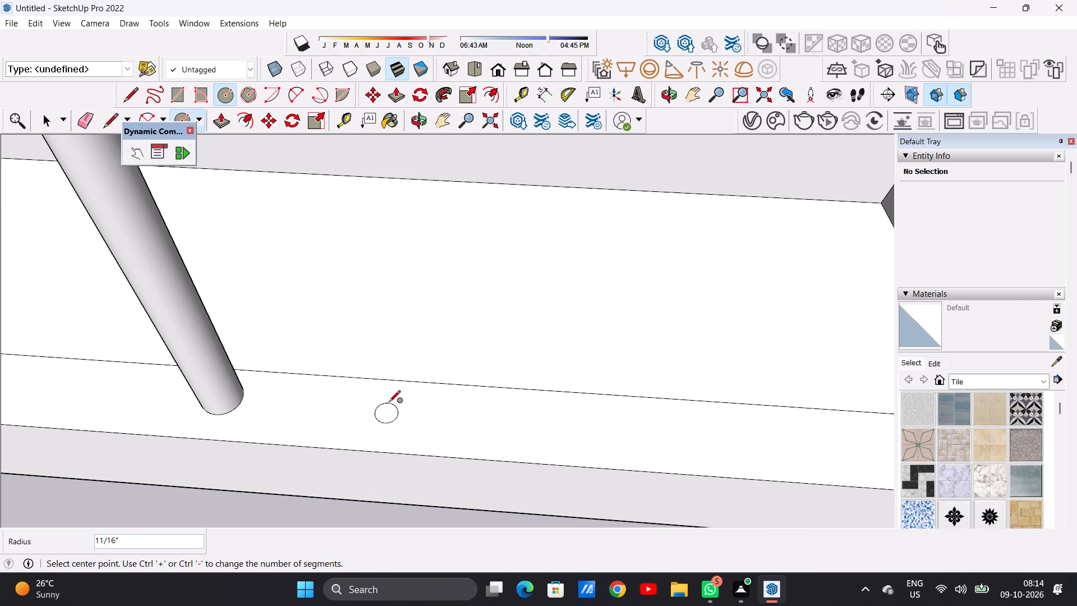
{"action": "key", "text": "space"}
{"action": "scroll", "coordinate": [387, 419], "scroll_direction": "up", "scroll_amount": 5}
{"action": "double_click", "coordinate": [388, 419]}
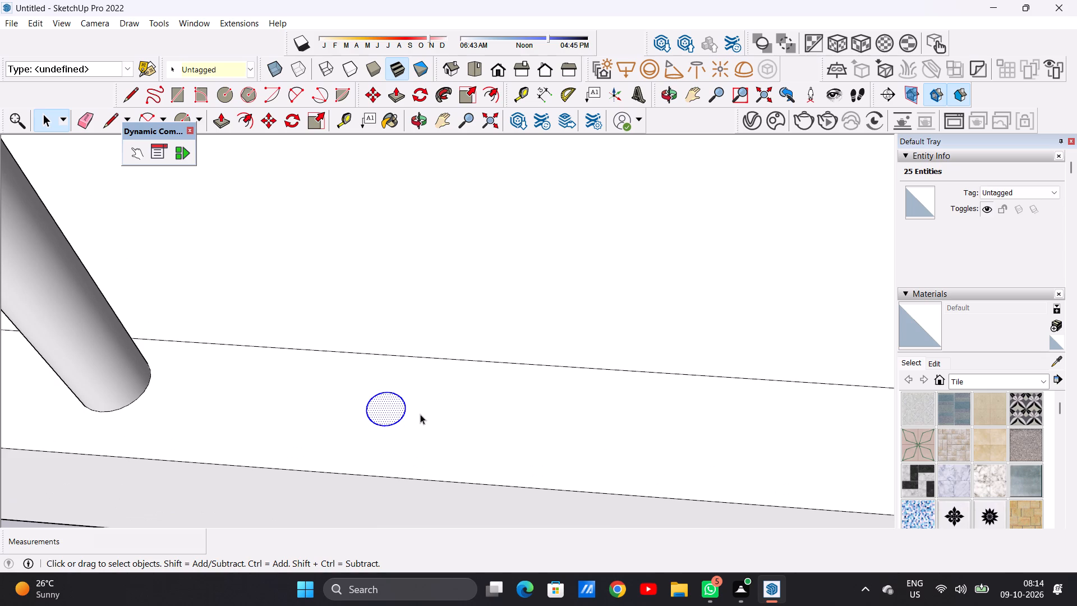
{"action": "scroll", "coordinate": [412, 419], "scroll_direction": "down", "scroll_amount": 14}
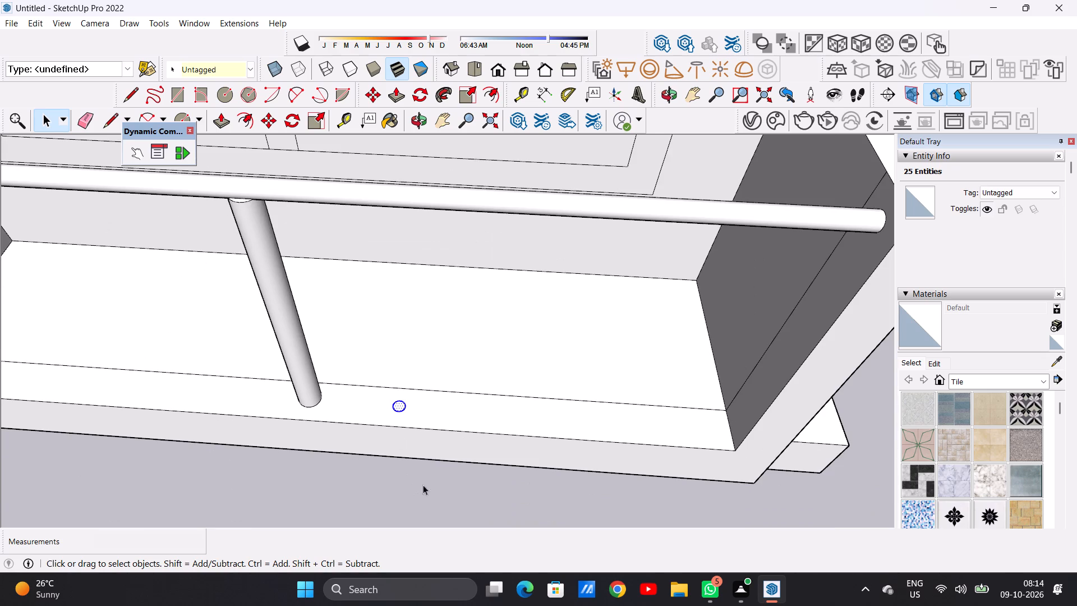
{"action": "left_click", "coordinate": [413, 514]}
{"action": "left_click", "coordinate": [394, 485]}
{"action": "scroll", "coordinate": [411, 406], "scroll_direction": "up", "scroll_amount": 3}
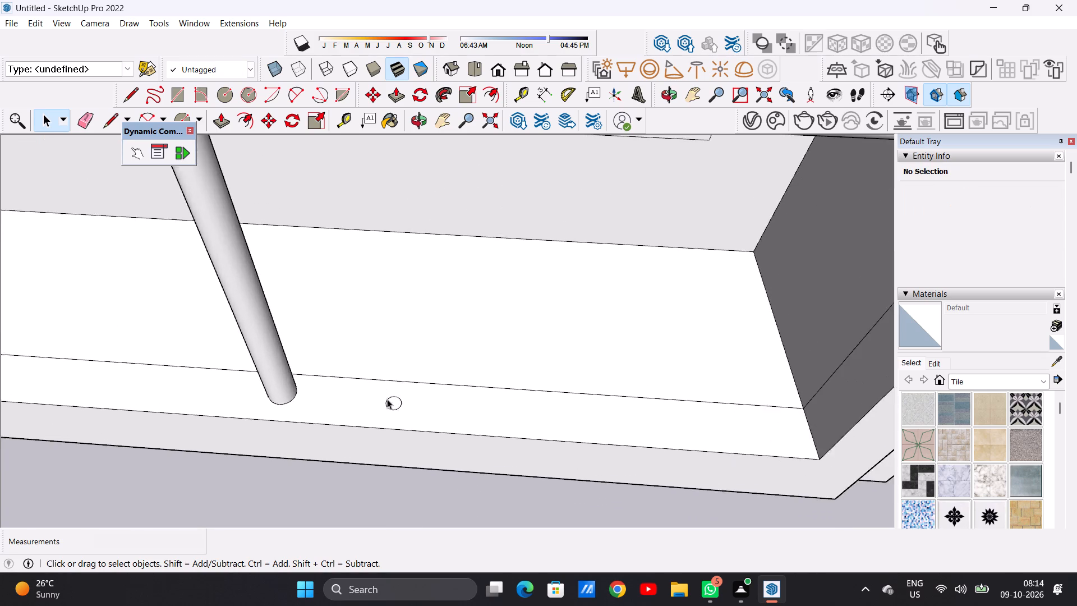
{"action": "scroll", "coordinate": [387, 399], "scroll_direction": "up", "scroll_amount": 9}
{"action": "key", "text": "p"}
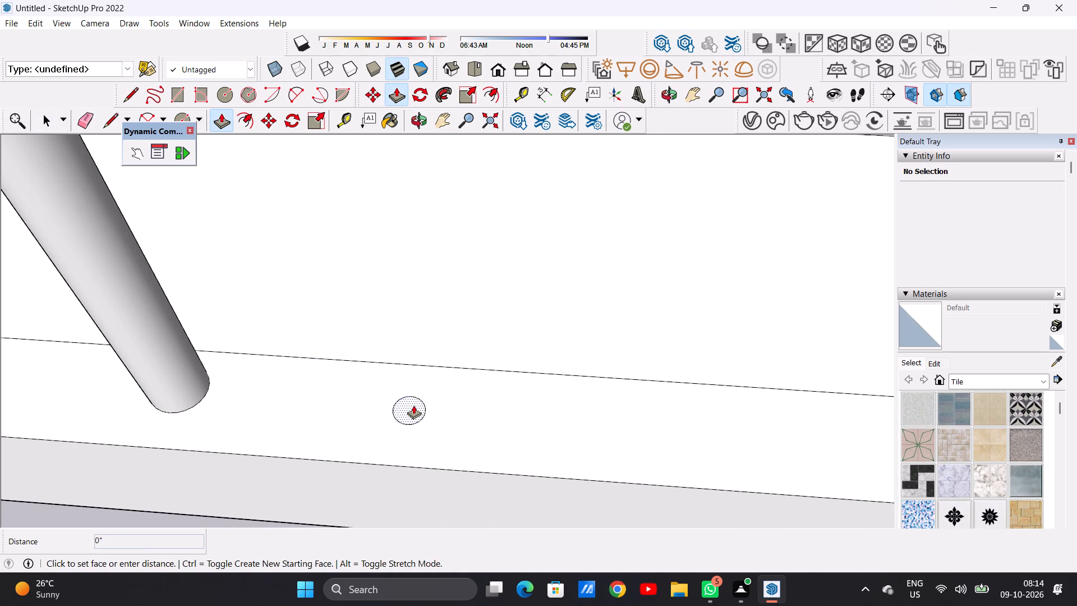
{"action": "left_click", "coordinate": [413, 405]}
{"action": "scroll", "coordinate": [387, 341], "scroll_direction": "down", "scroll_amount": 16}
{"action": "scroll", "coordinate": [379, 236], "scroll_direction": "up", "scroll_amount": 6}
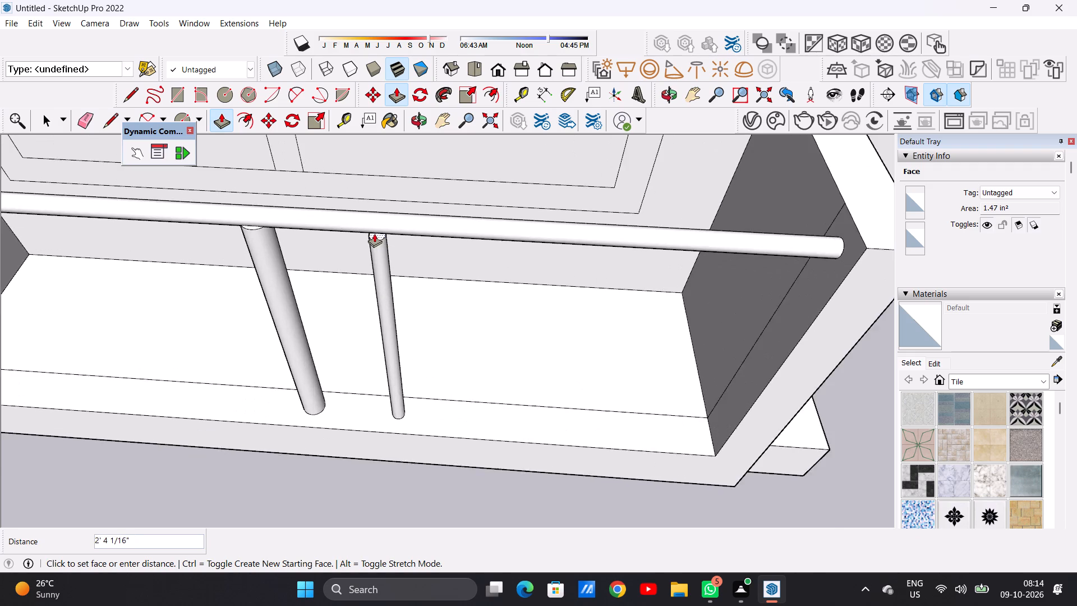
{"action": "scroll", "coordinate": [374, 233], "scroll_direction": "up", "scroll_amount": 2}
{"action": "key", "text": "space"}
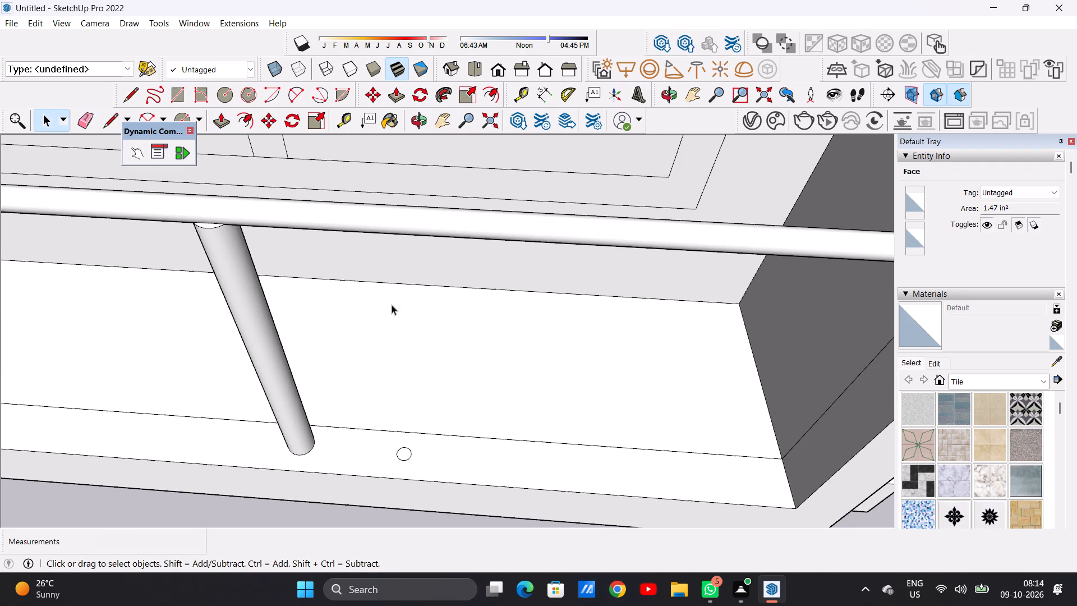
Copy the small circle along the floor's front strip to near its right end, about 2' 7" away.
{"action": "scroll", "coordinate": [403, 350], "scroll_direction": "down", "scroll_amount": 8}
{"action": "middle_click_drag", "start_coordinate": [431, 370], "coordinate": [431, 432]}
{"action": "scroll", "coordinate": [409, 383], "scroll_direction": "up", "scroll_amount": 6}
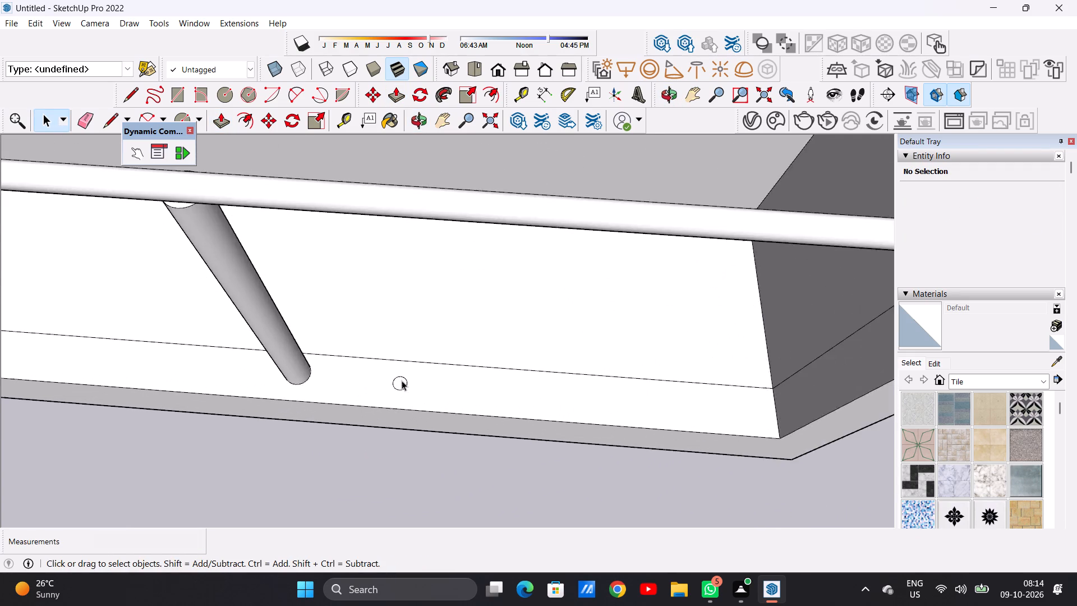
{"action": "scroll", "coordinate": [402, 380], "scroll_direction": "up", "scroll_amount": 8}
{"action": "double_click", "coordinate": [402, 380]}
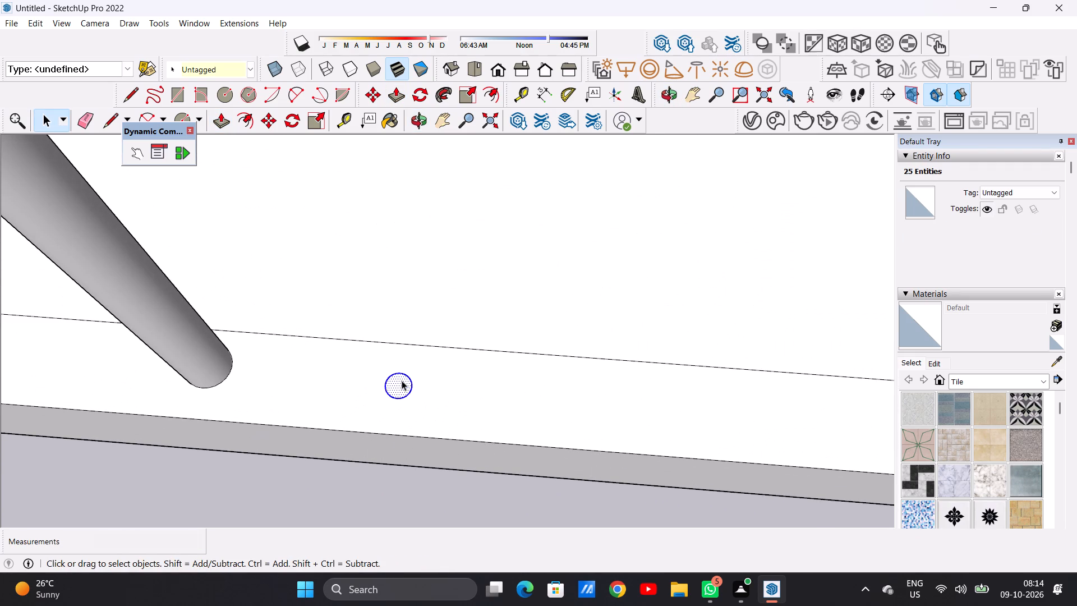
{"action": "key", "text": "m"}
{"action": "left_click", "coordinate": [410, 389]}
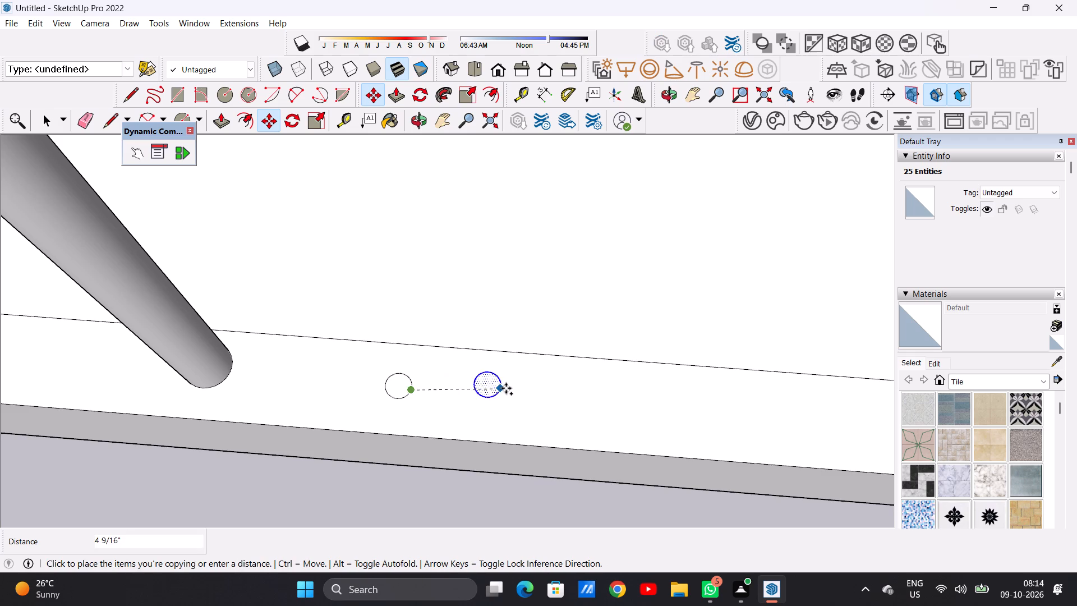
{"action": "scroll", "coordinate": [444, 398], "scroll_direction": "down", "scroll_amount": 5}
{"action": "scroll", "coordinate": [391, 383], "scroll_direction": "down", "scroll_amount": 4}
{"action": "scroll", "coordinate": [675, 402], "scroll_direction": "up", "scroll_amount": 3}
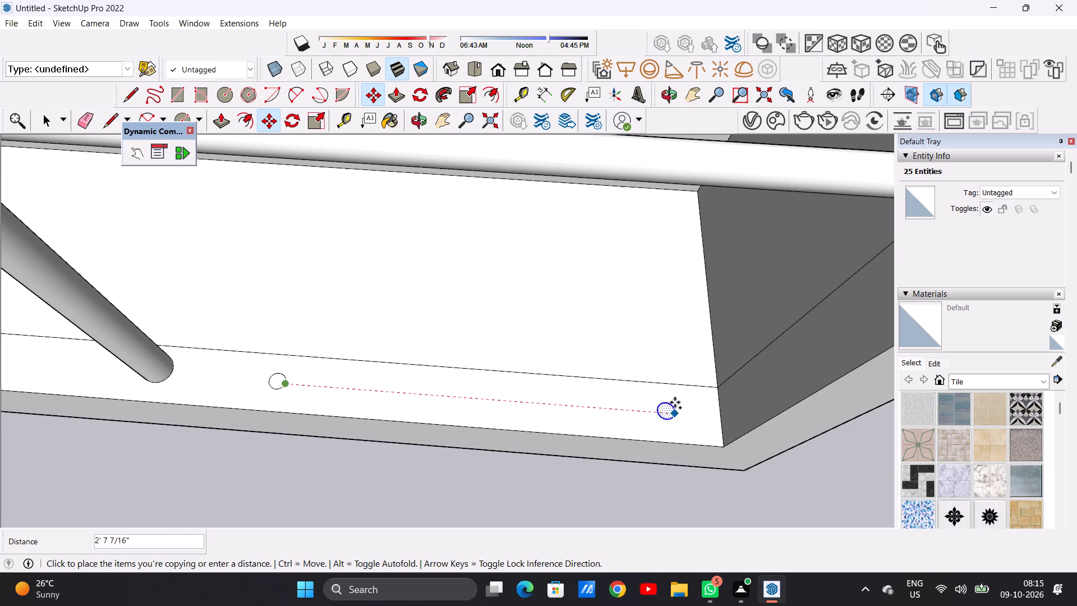
{"action": "scroll", "coordinate": [675, 402], "scroll_direction": "up", "scroll_amount": 1}
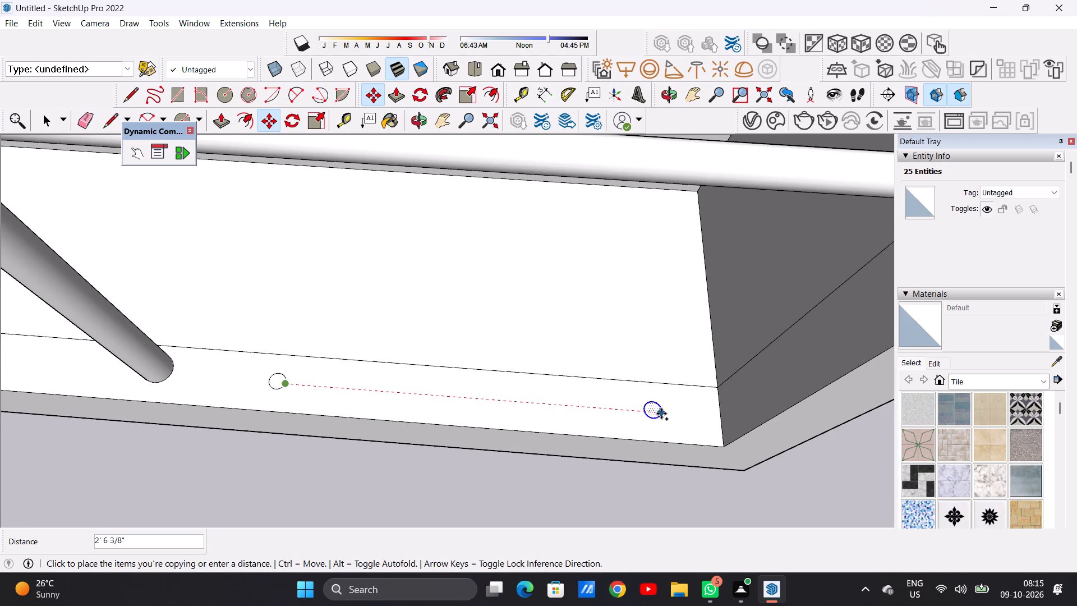
{"action": "left_click", "coordinate": [668, 415]}
Place five more copies of the circle between those two, spaced roughly evenly at about 5 1/2" along the strip.
{"action": "left_click", "coordinate": [668, 415]}
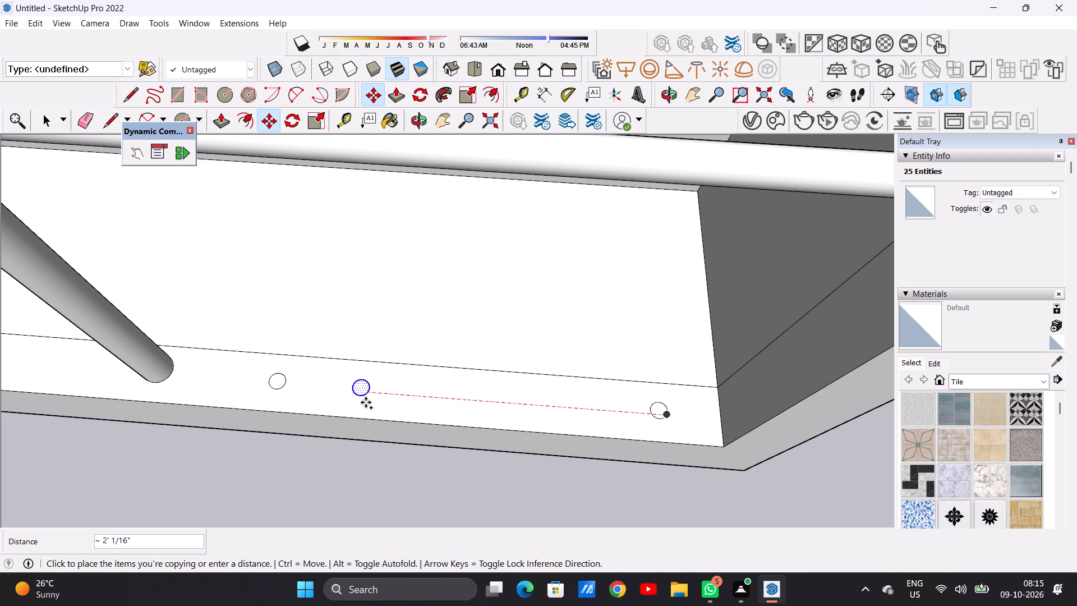
{"action": "left_click", "coordinate": [352, 403]}
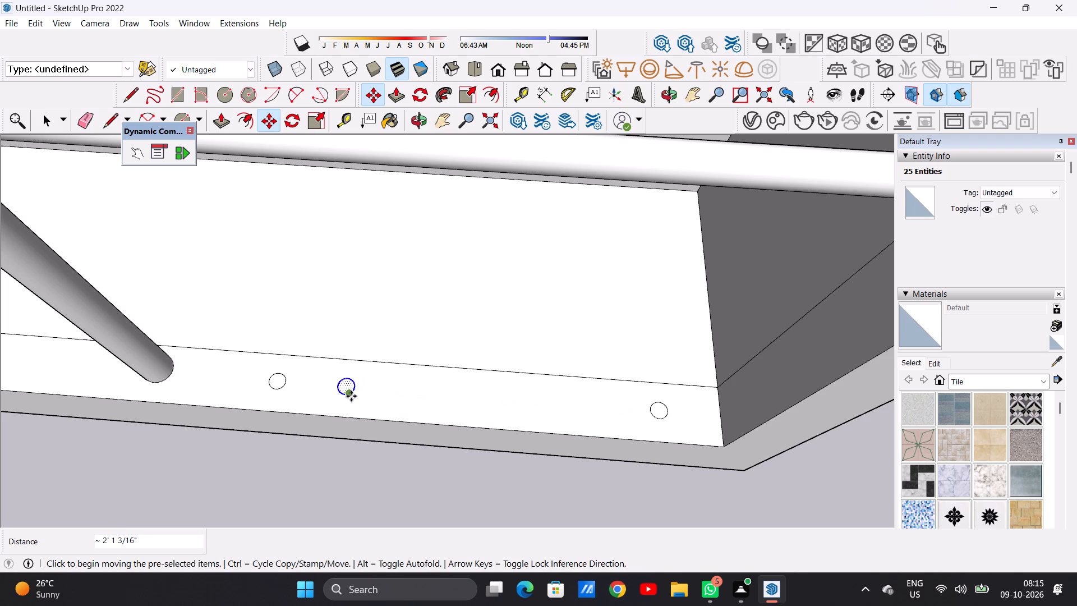
{"action": "left_click", "coordinate": [351, 396]}
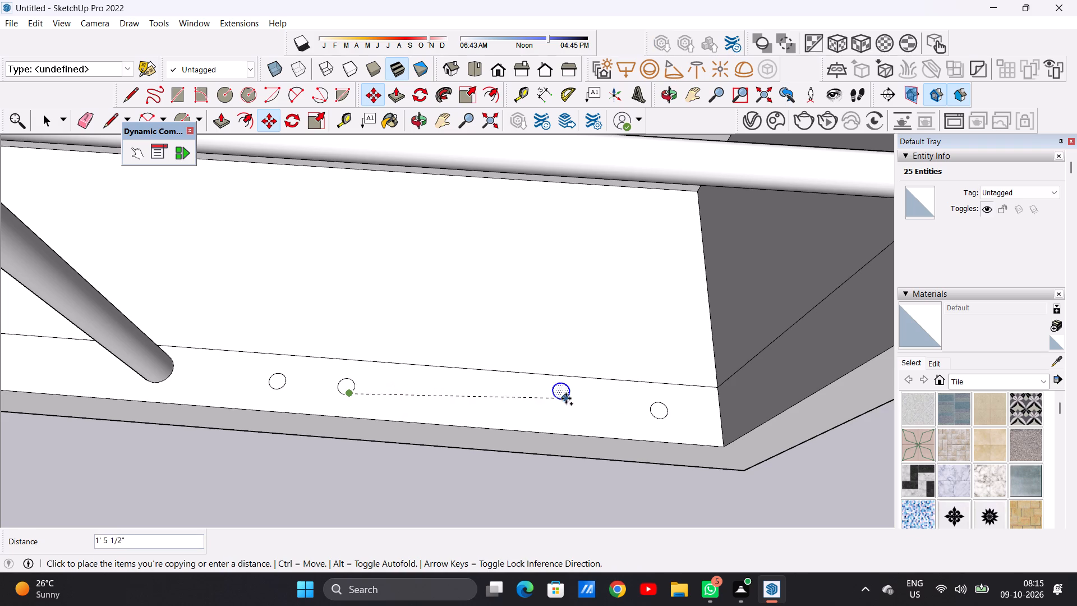
{"action": "left_click", "coordinate": [612, 416]}
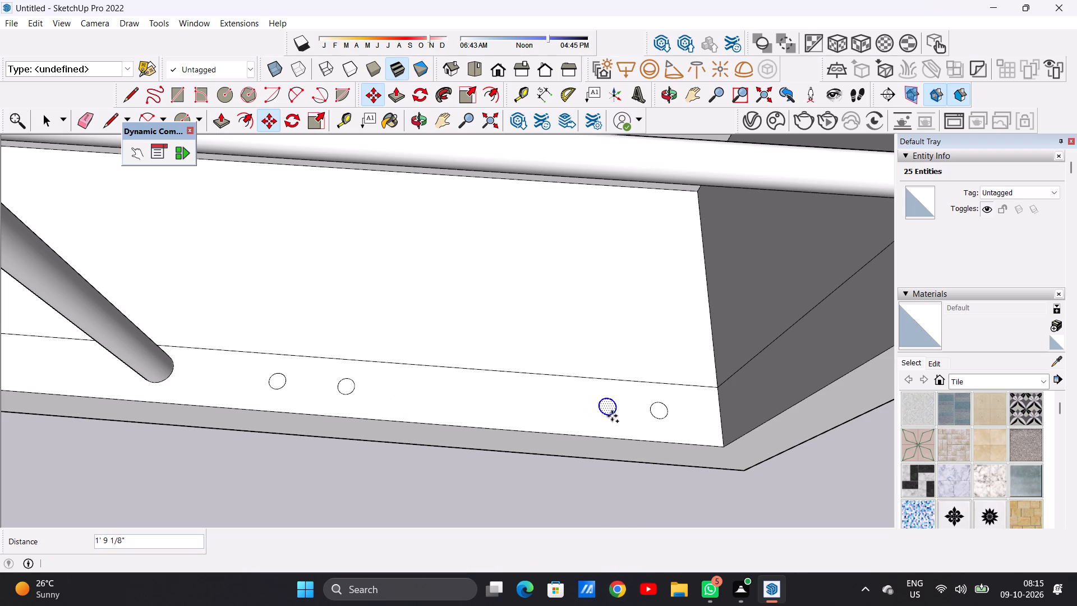
{"action": "left_click", "coordinate": [612, 416]}
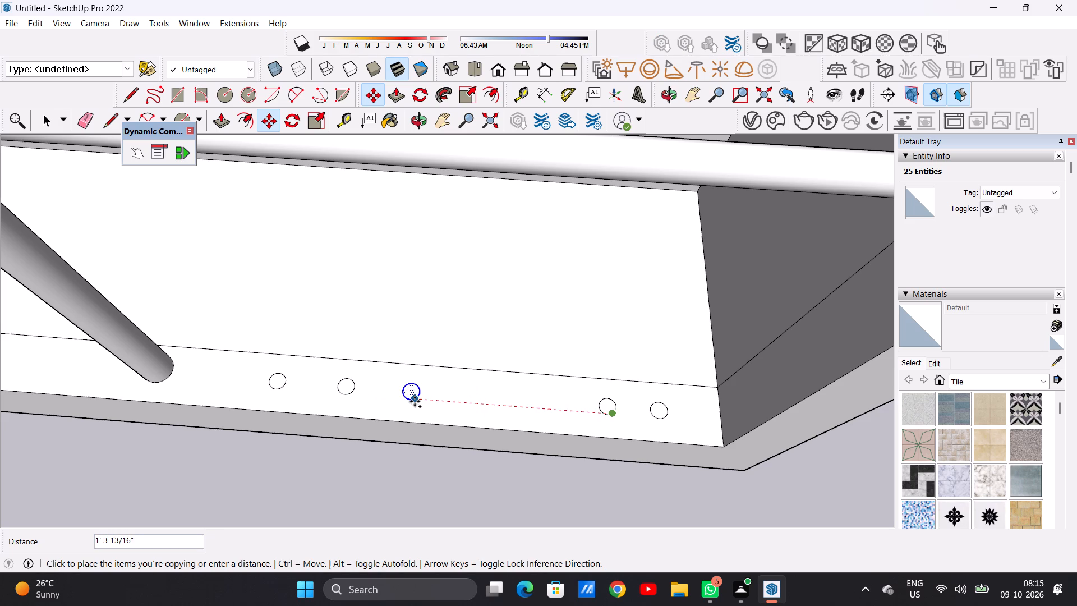
{"action": "left_click", "coordinate": [414, 398]}
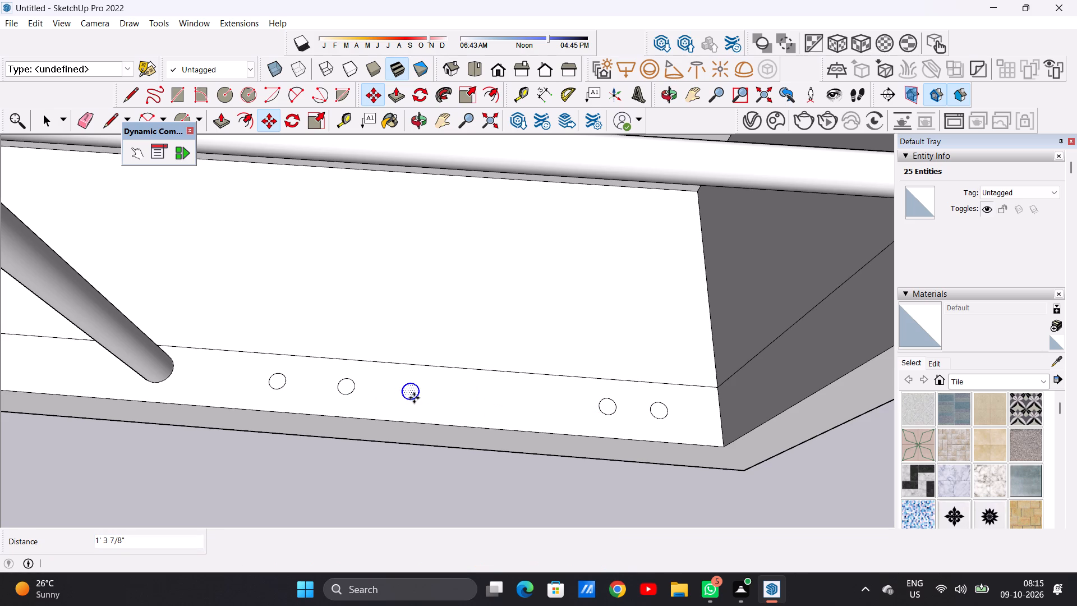
{"action": "left_click", "coordinate": [414, 398]}
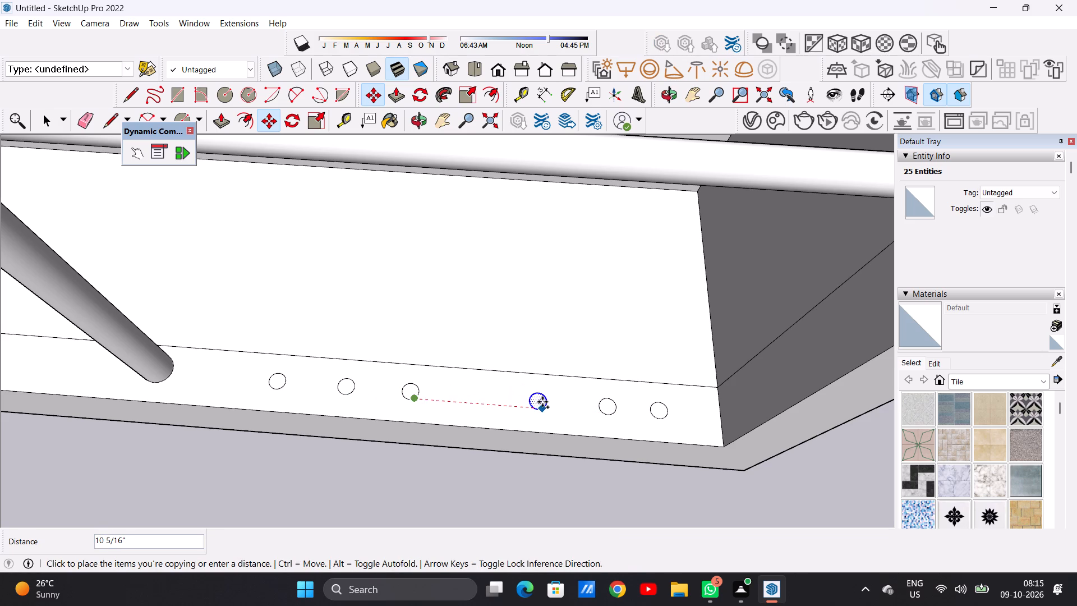
{"action": "left_click", "coordinate": [542, 402]}
{"action": "left_click", "coordinate": [542, 402]}
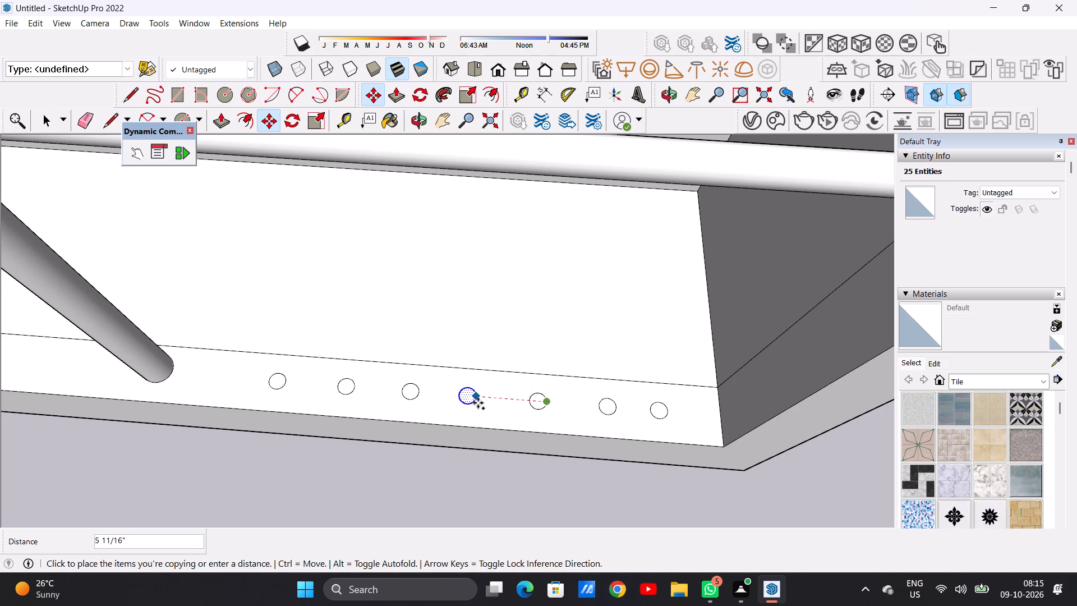
{"action": "left_click", "coordinate": [479, 403]}
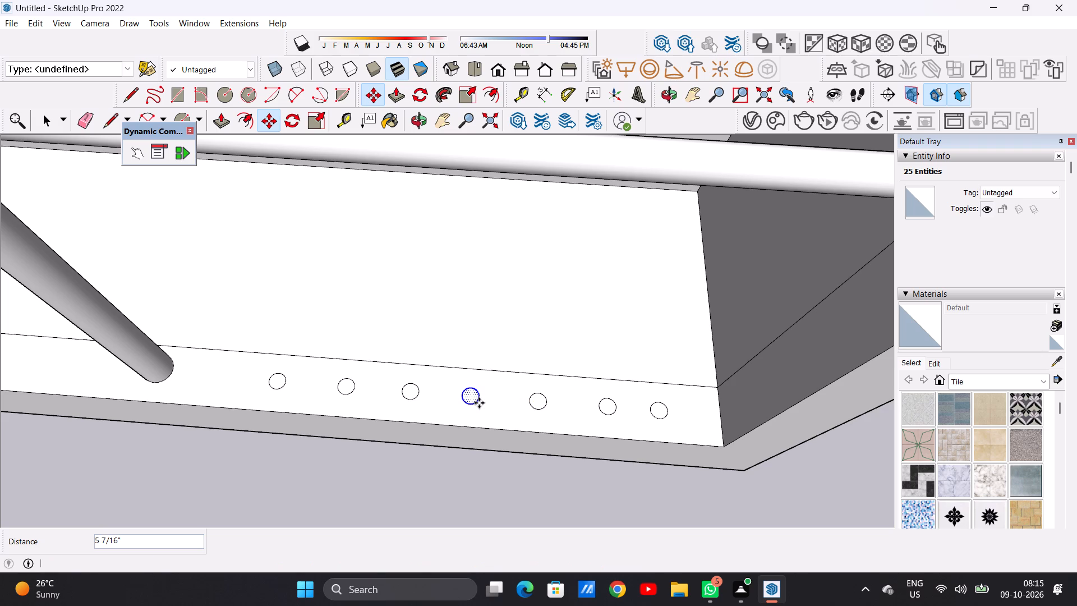
{"action": "key", "text": "space"}
Copy the circle about 2' 8" to just left of the post's base, and again about 3' farther to the strip's left end.
{"action": "key", "text": "m"}
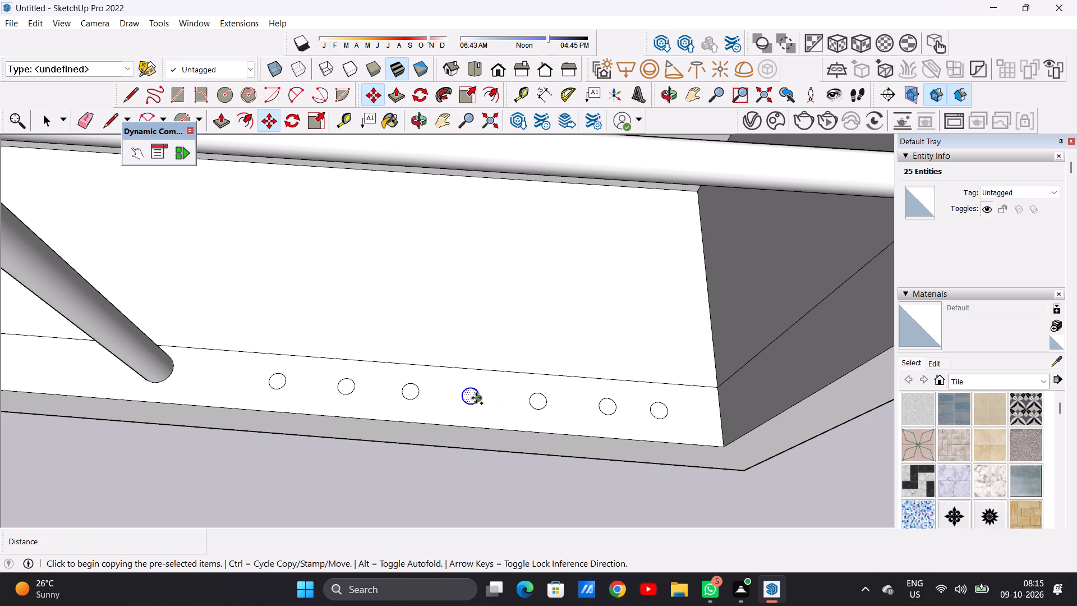
{"action": "left_click", "coordinate": [476, 398]}
{"action": "scroll", "coordinate": [477, 394], "scroll_direction": "down", "scroll_amount": 10}
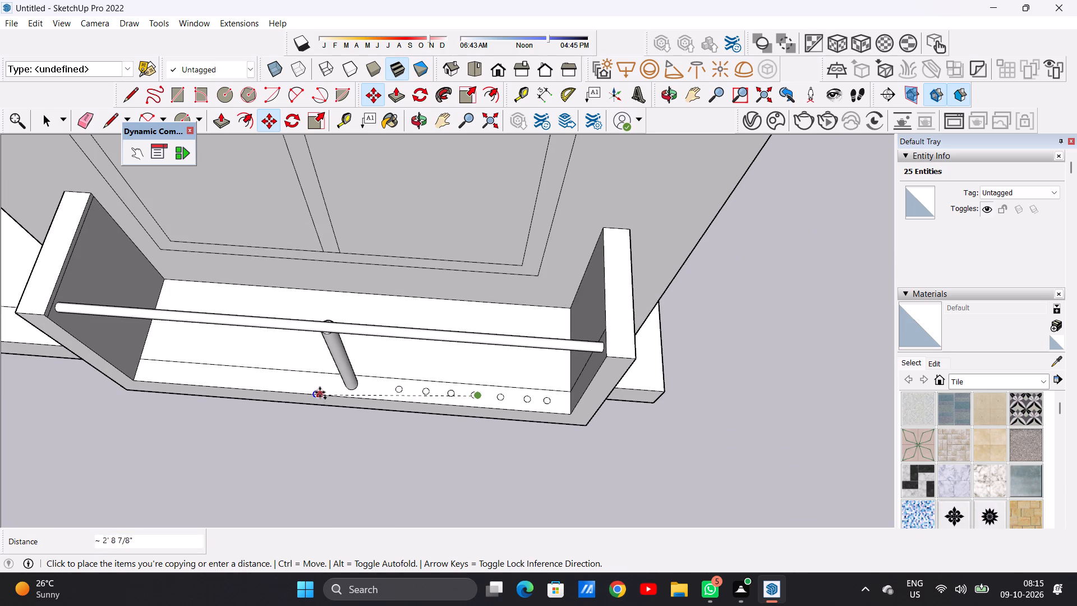
{"action": "scroll", "coordinate": [324, 382], "scroll_direction": "up", "scroll_amount": 10}
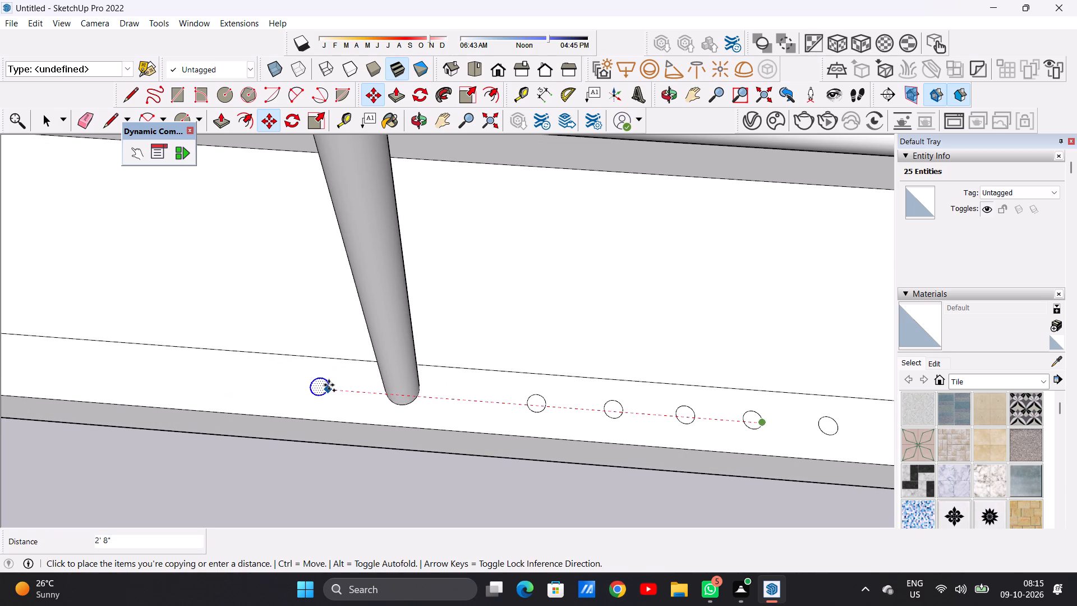
{"action": "left_click", "coordinate": [327, 385]}
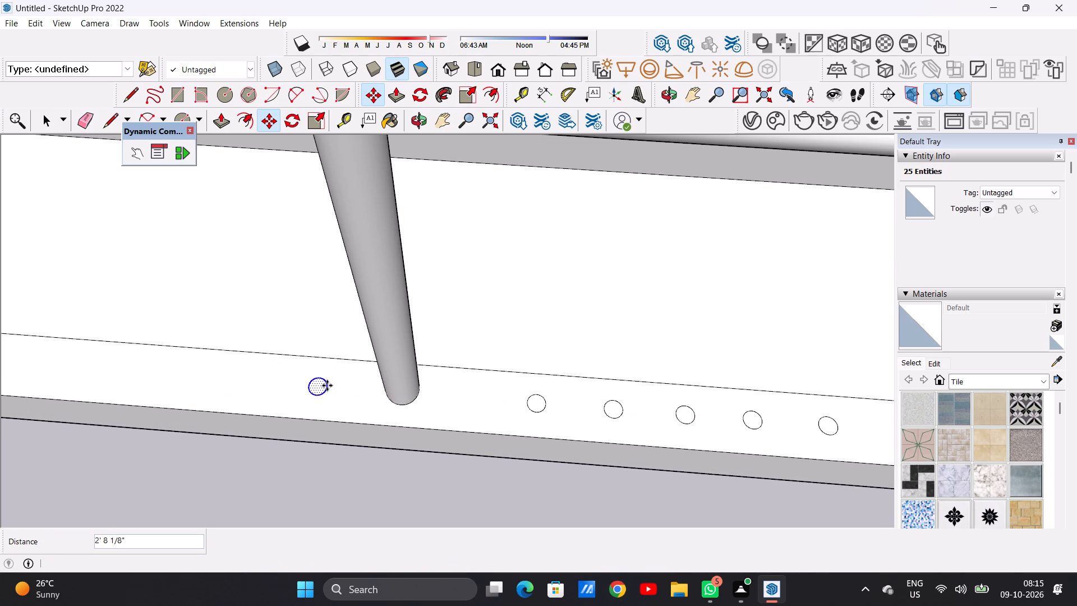
{"action": "left_click", "coordinate": [327, 385]}
{"action": "scroll", "coordinate": [255, 382], "scroll_direction": "down", "scroll_amount": 10}
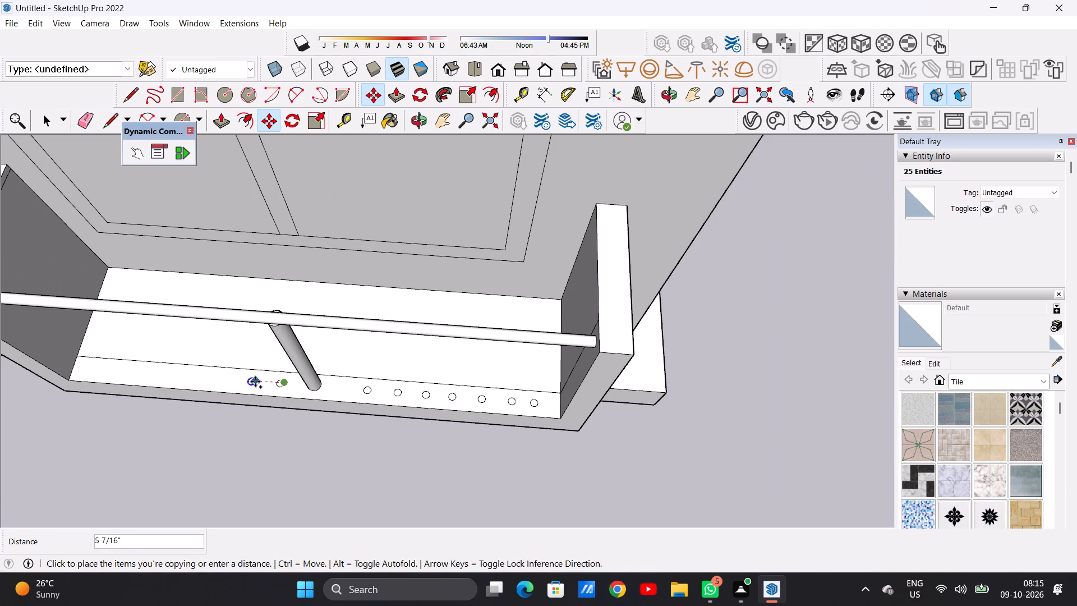
{"action": "left_click", "coordinate": [92, 368]}
Place four more copies of the circle between the two on the strip left of the post, spaced roughly evenly.
{"action": "left_click", "coordinate": [92, 368]}
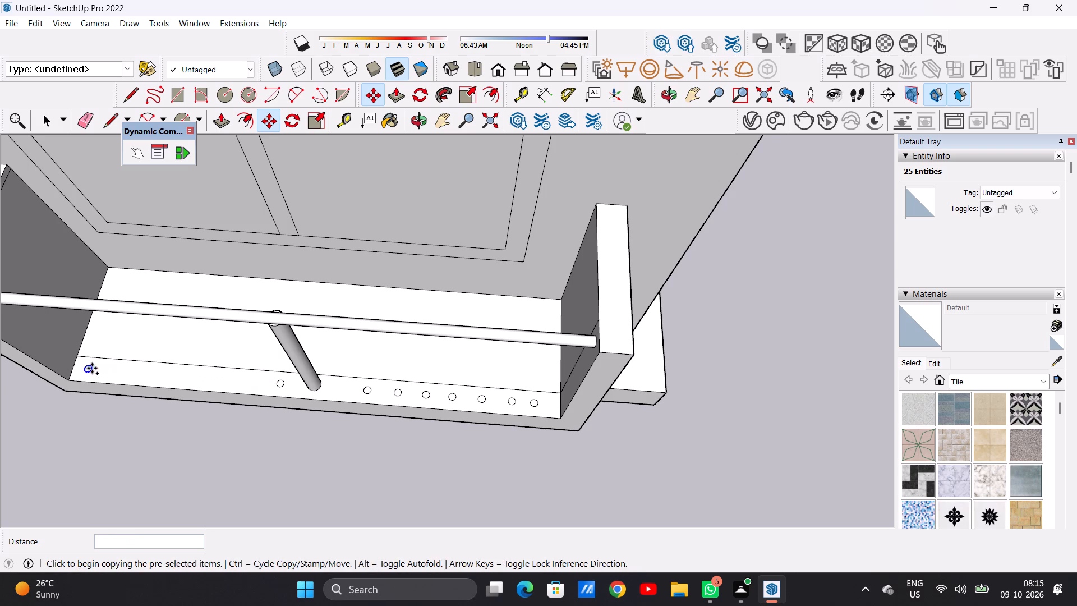
{"action": "left_click", "coordinate": [243, 383]}
{"action": "left_click", "coordinate": [243, 383]}
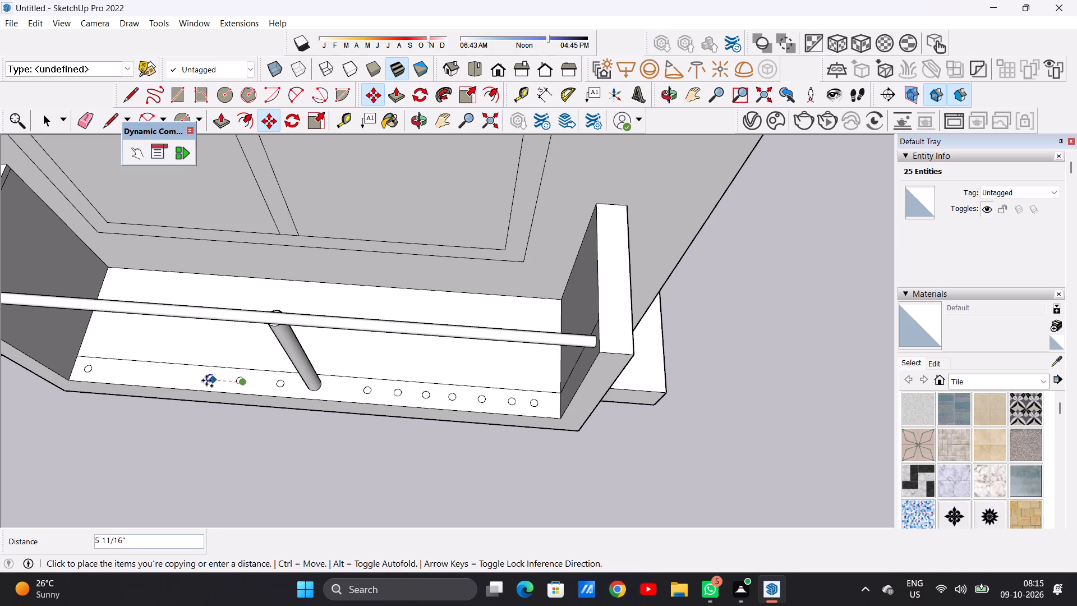
{"action": "left_click", "coordinate": [120, 378]}
{"action": "left_click", "coordinate": [120, 378]}
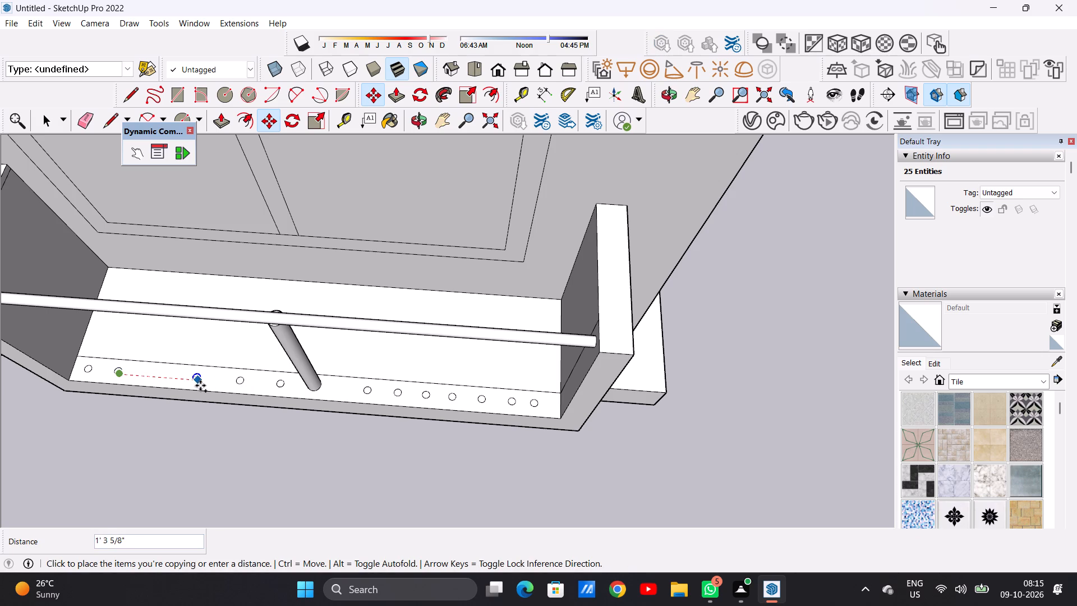
{"action": "left_click", "coordinate": [206, 385]}
{"action": "left_click", "coordinate": [206, 385]}
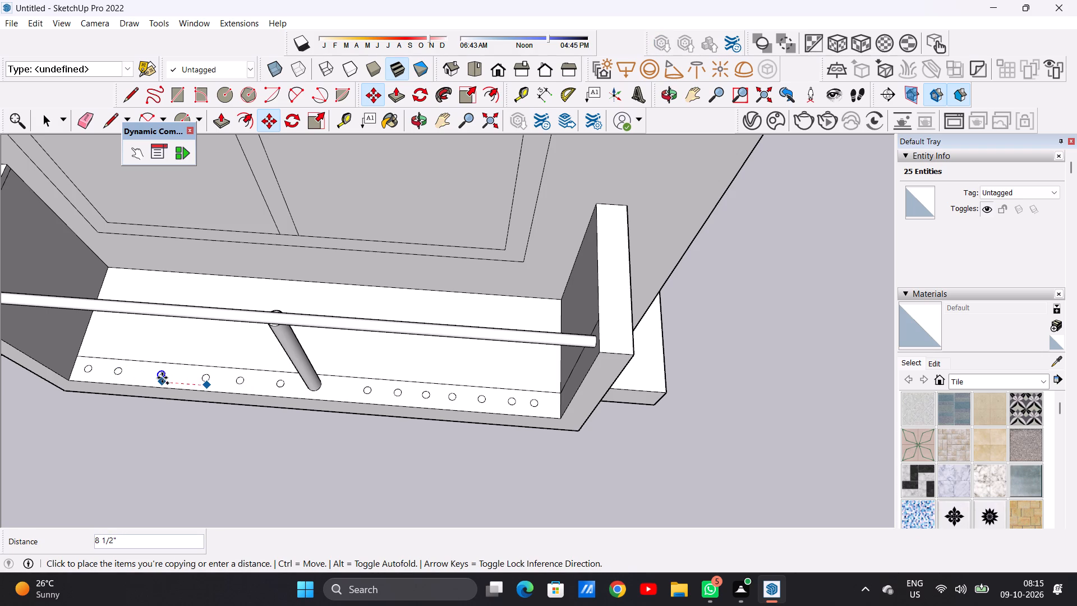
{"action": "left_click", "coordinate": [162, 378]}
{"action": "key", "text": "space"}
{"action": "left_click", "coordinate": [201, 432]}
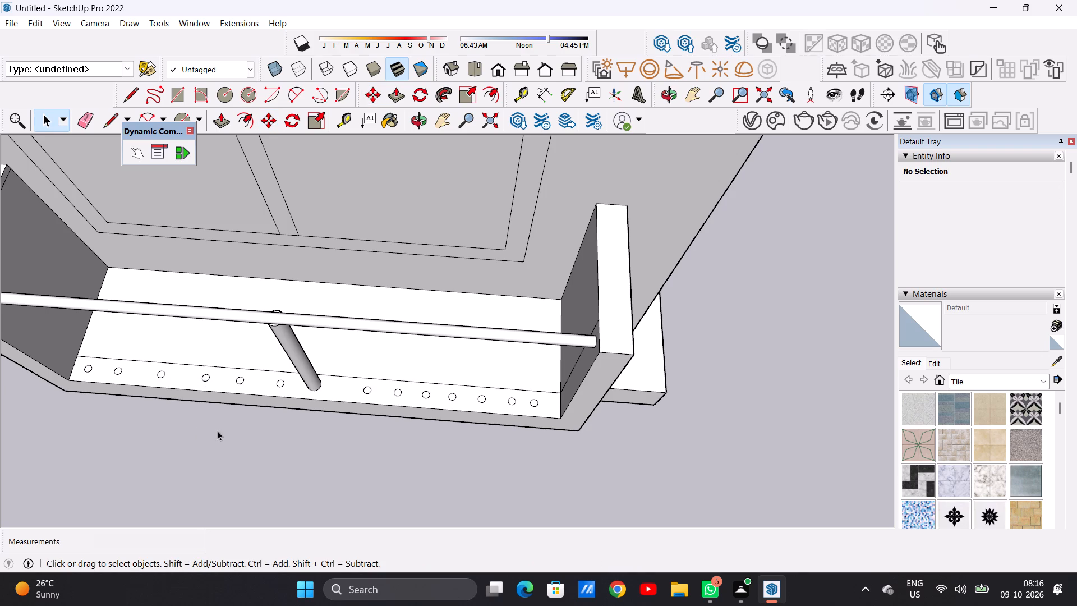
Copy the third circle from the strip's left end about 3 11/16" along the strip toward the post.
{"action": "scroll", "coordinate": [162, 379], "scroll_direction": "up", "scroll_amount": 6}
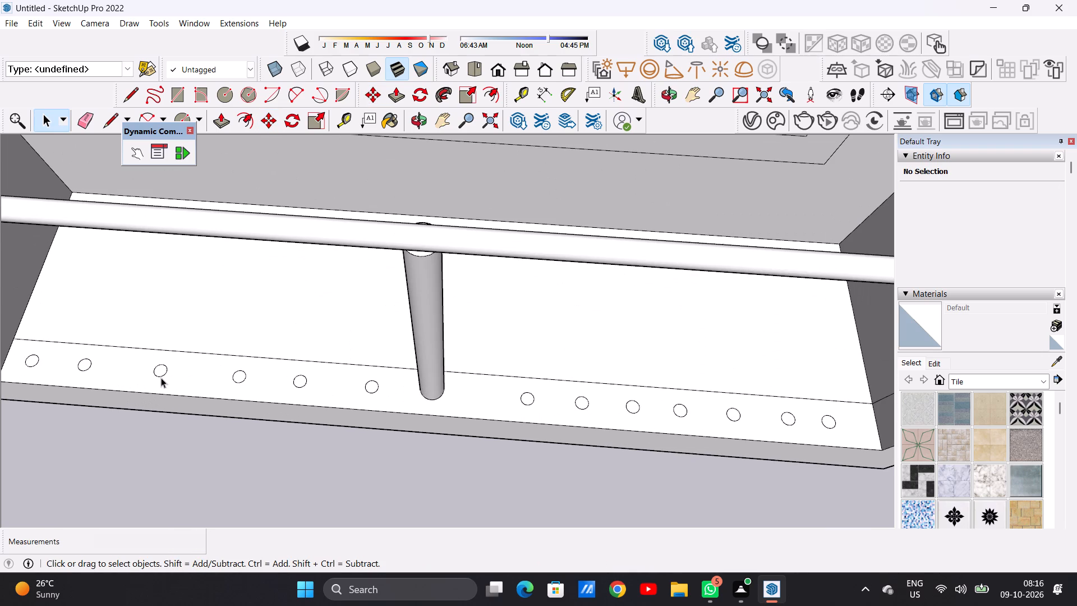
{"action": "double_click", "coordinate": [159, 373]}
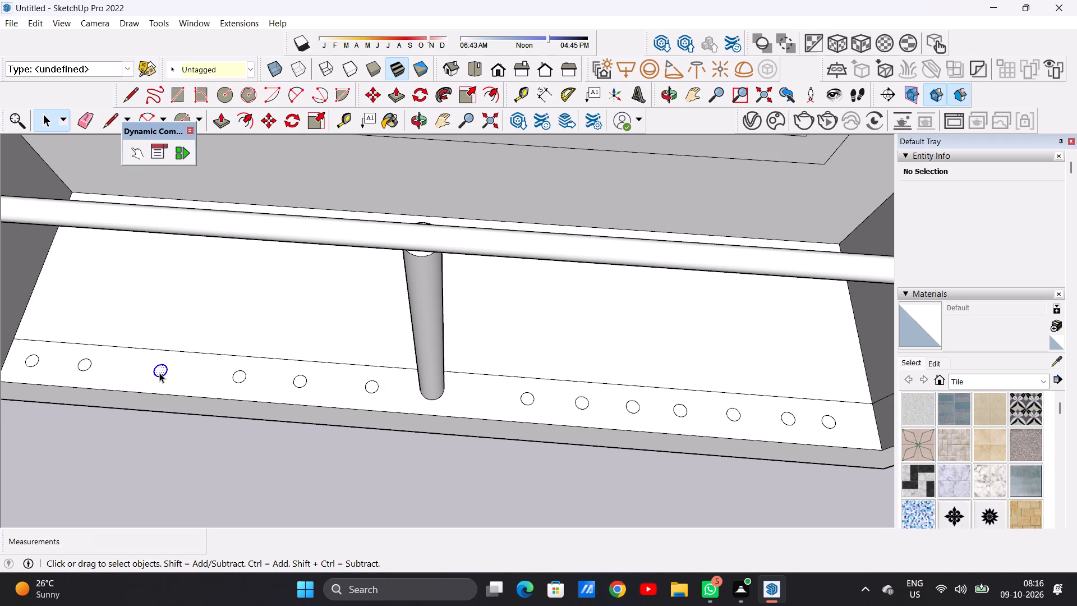
{"action": "key", "text": "m"}
{"action": "left_click", "coordinate": [167, 373]}
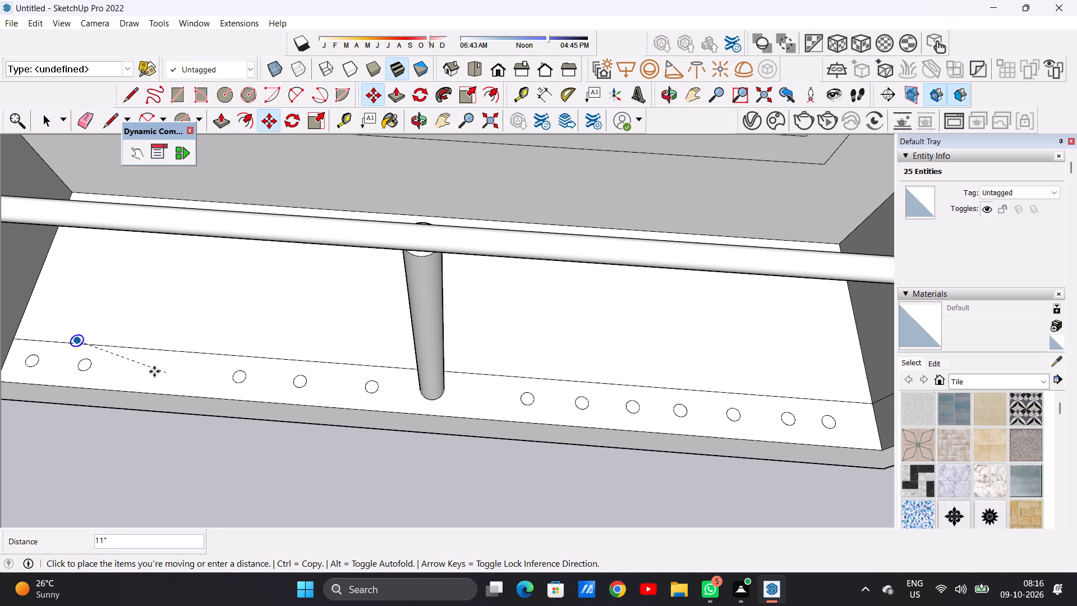
{"action": "key", "text": "space"}
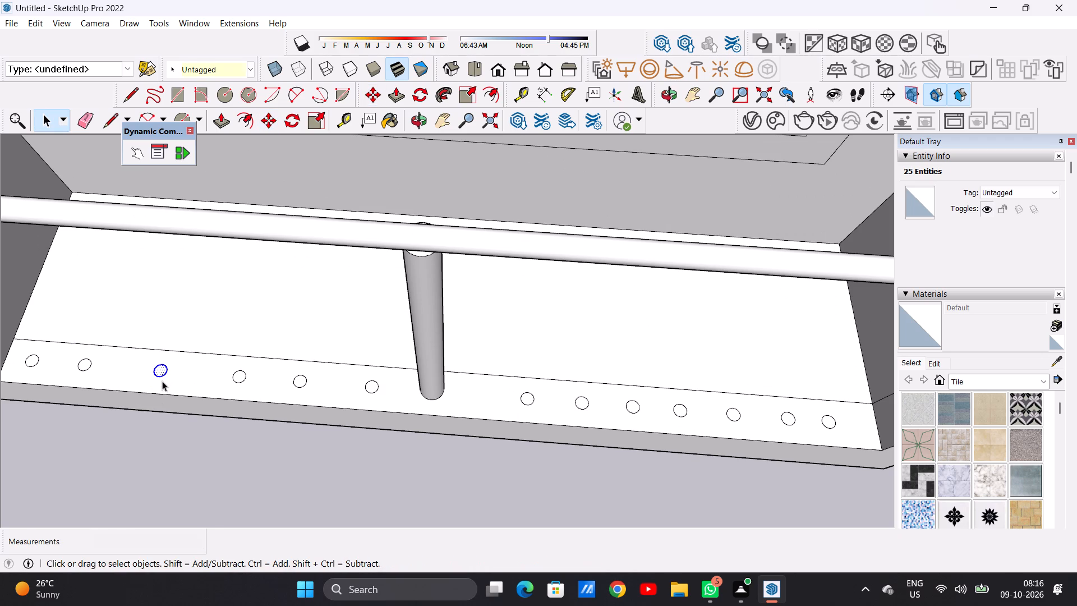
{"action": "scroll", "coordinate": [158, 371], "scroll_direction": "up", "scroll_amount": 4}
{"action": "key", "text": "m"}
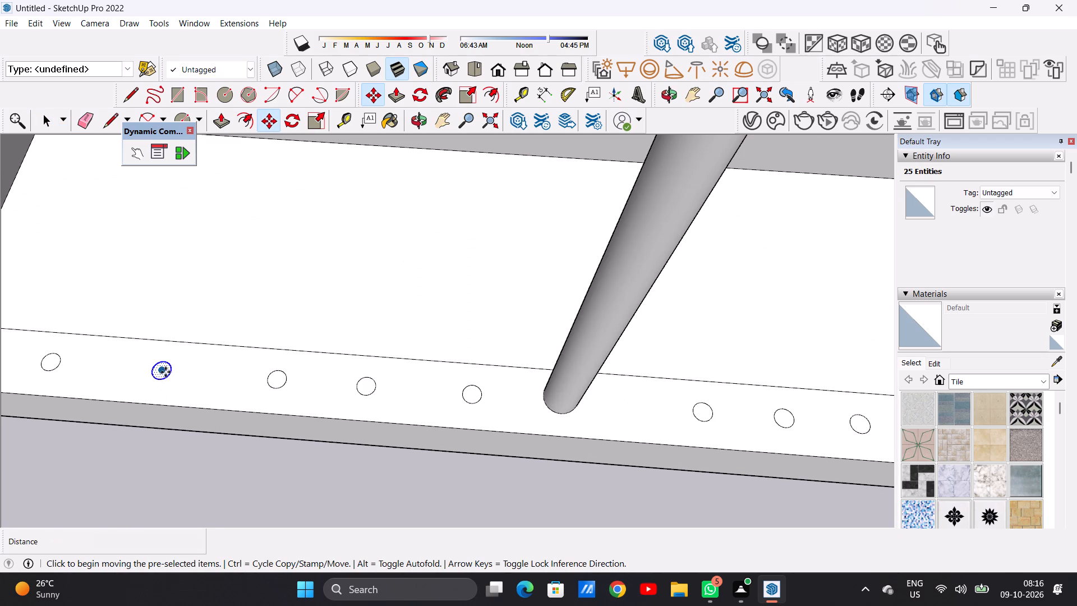
{"action": "left_click", "coordinate": [169, 379]}
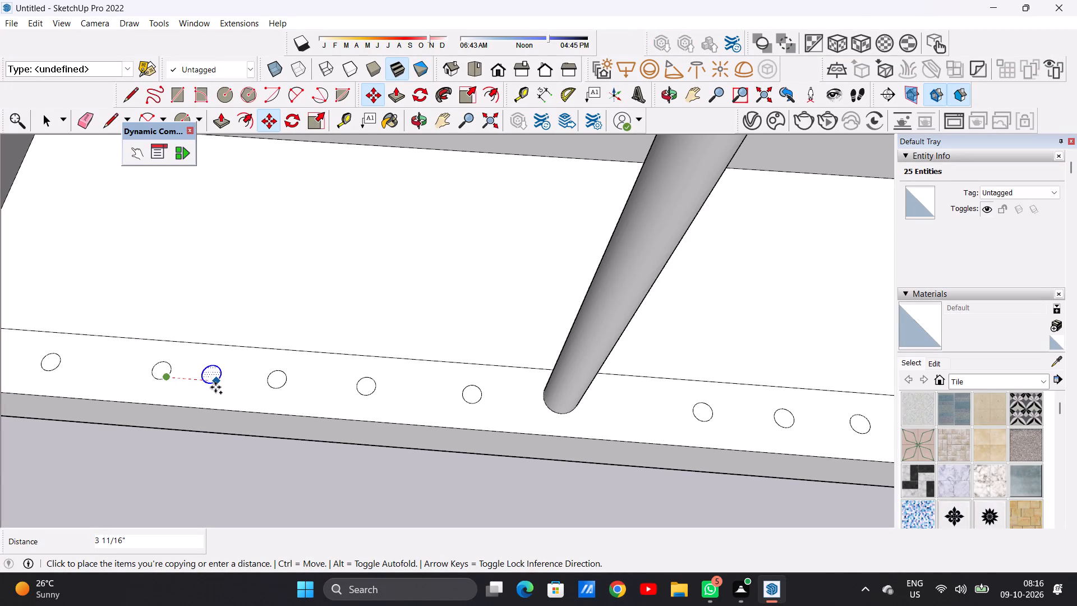
{"action": "left_click", "coordinate": [215, 387]}
{"action": "key", "text": "space"}
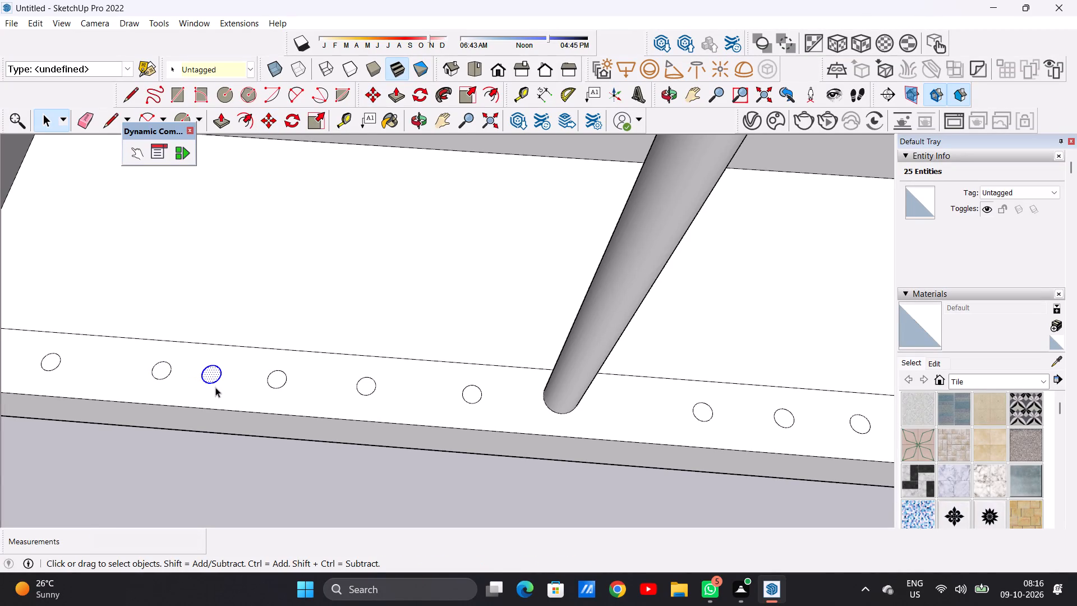
{"action": "left_click", "coordinate": [222, 445]}
Move the original third circle about 2 5/8" along the strip, away from the post, to even out the spacing.
{"action": "scroll", "coordinate": [177, 378], "scroll_direction": "up", "scroll_amount": 4}
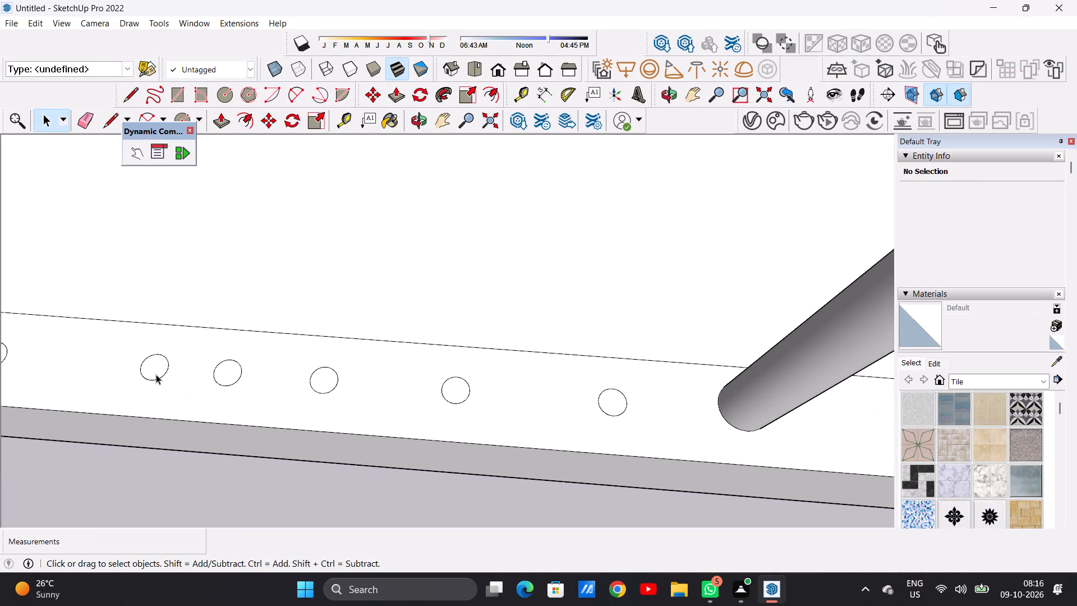
{"action": "double_click", "coordinate": [156, 374]}
{"action": "key", "text": "m"}
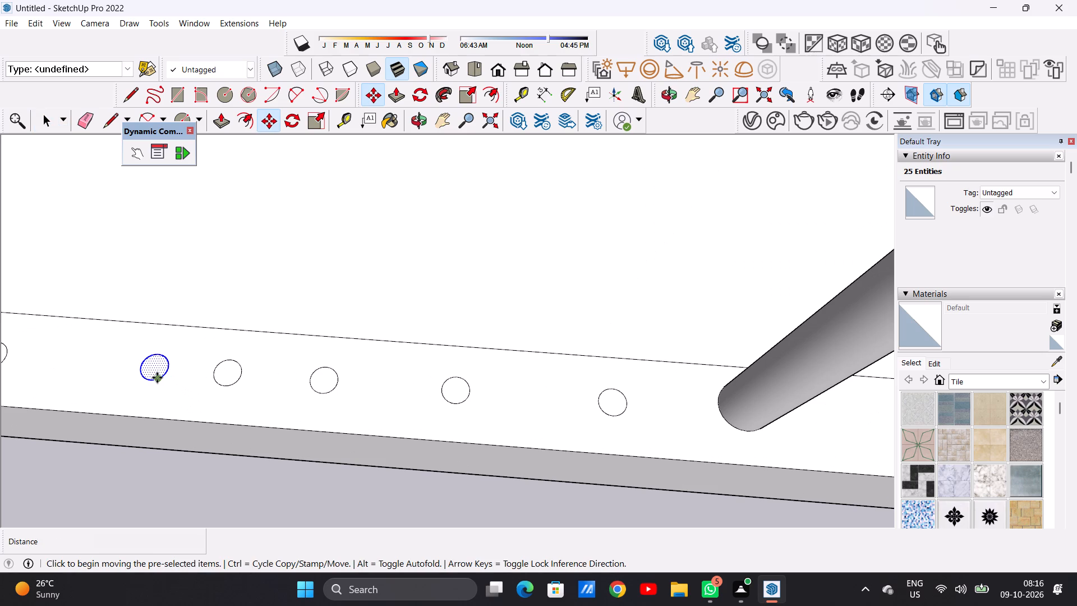
{"action": "left_click", "coordinate": [157, 378]}
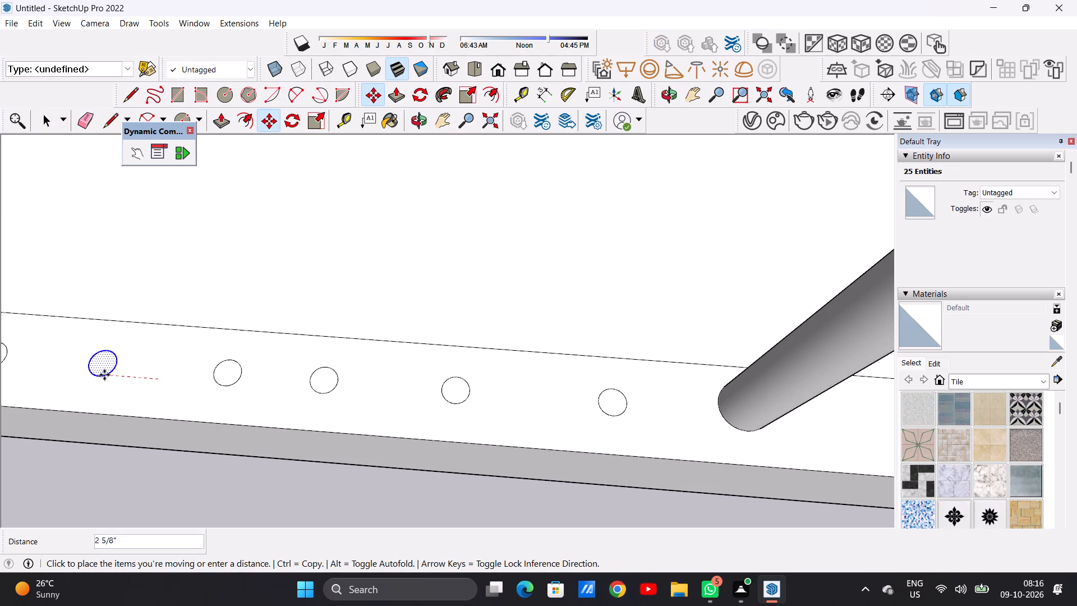
{"action": "left_click", "coordinate": [99, 374]}
{"action": "key", "text": "space"}
{"action": "scroll", "coordinate": [173, 360], "scroll_direction": "down", "scroll_amount": 7}
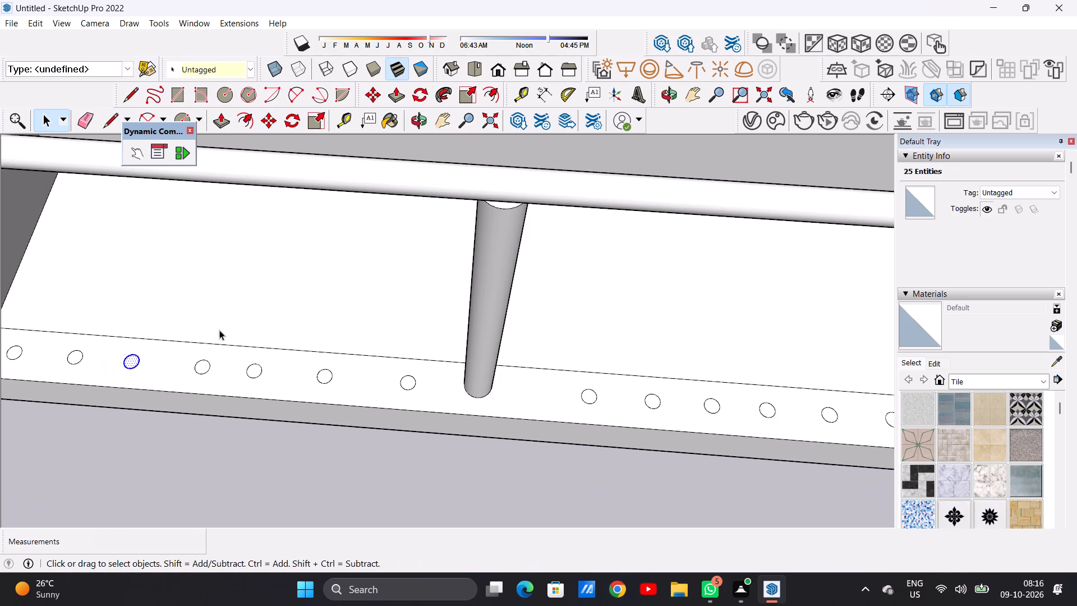
{"action": "left_click", "coordinate": [186, 437]}
Push/Pull the circle nearest the right side wall up to the rail, about 2' 5 1/8", as the first baluster.
{"action": "scroll", "coordinate": [195, 442], "scroll_direction": "down", "scroll_amount": 12}
{"action": "middle_click_drag", "start_coordinate": [234, 442], "coordinate": [350, 384]}
{"action": "scroll", "coordinate": [438, 421], "scroll_direction": "up", "scroll_amount": 7}
{"action": "scroll", "coordinate": [496, 468], "scroll_direction": "up", "scroll_amount": 7}
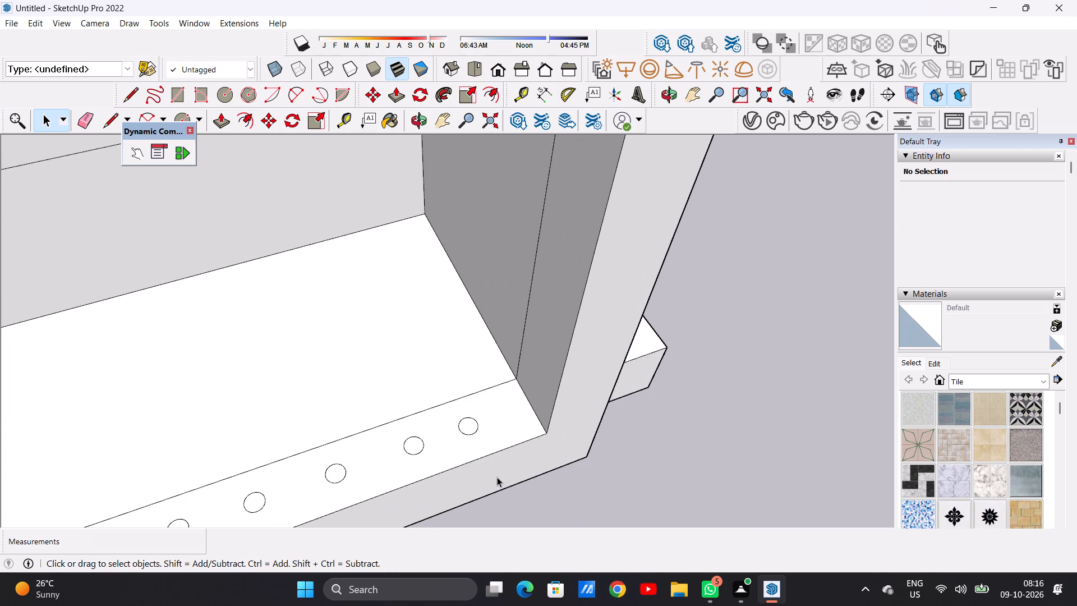
{"action": "scroll", "coordinate": [498, 476], "scroll_direction": "up", "scroll_amount": 5}
{"action": "key", "text": "p"}
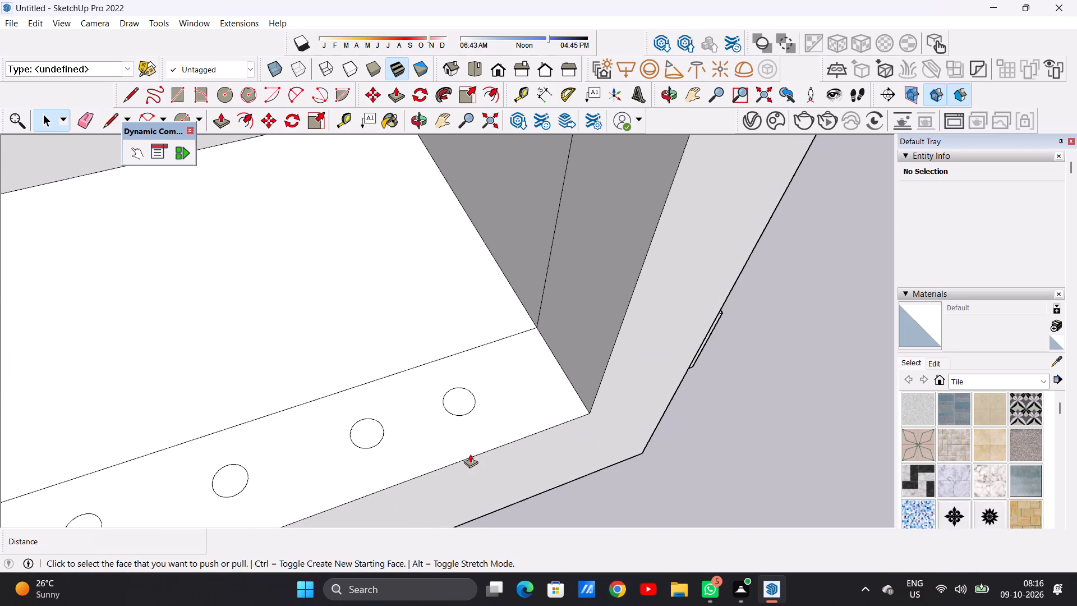
{"action": "left_click", "coordinate": [454, 402]}
{"action": "scroll", "coordinate": [461, 333], "scroll_direction": "down", "scroll_amount": 13}
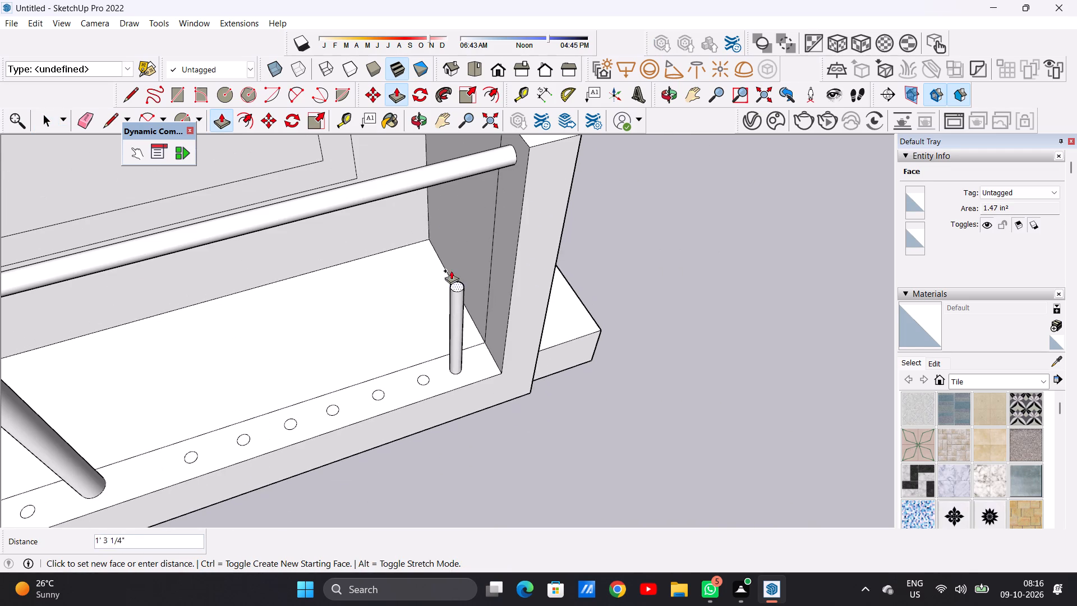
{"action": "scroll", "coordinate": [463, 155], "scroll_direction": "up", "scroll_amount": 4}
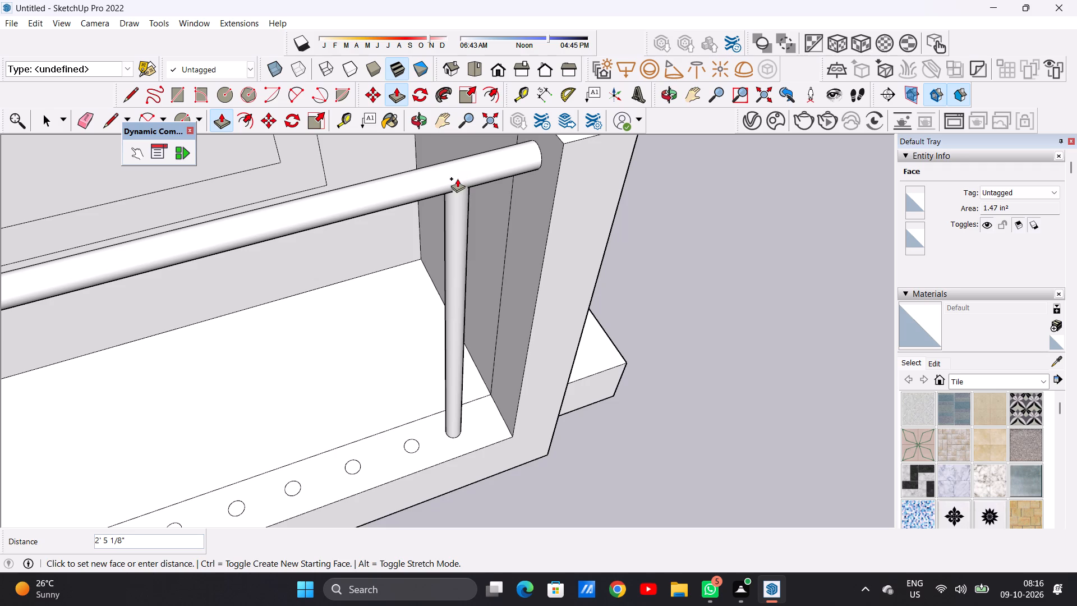
{"action": "left_click", "coordinate": [457, 178]}
Push/Pull the second circle from the right side wall up to the rail, about 2' 5 1/16".
{"action": "scroll", "coordinate": [417, 476], "scroll_direction": "up", "scroll_amount": 10}
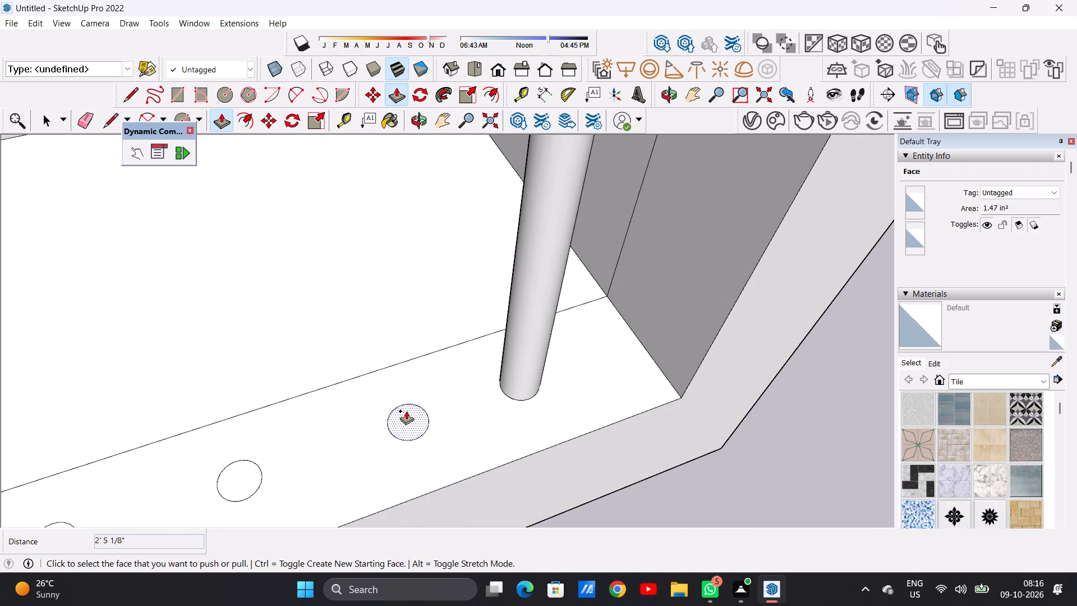
{"action": "left_click", "coordinate": [407, 414]}
{"action": "scroll", "coordinate": [409, 367], "scroll_direction": "down", "scroll_amount": 16}
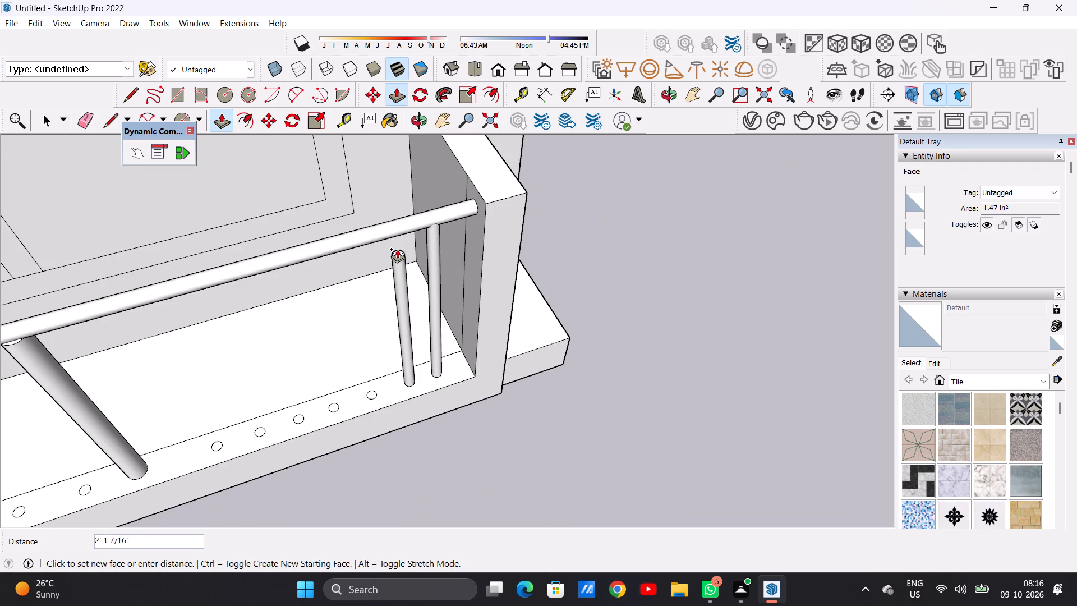
{"action": "scroll", "coordinate": [392, 231], "scroll_direction": "up", "scroll_amount": 8}
{"action": "left_click", "coordinate": [400, 221]}
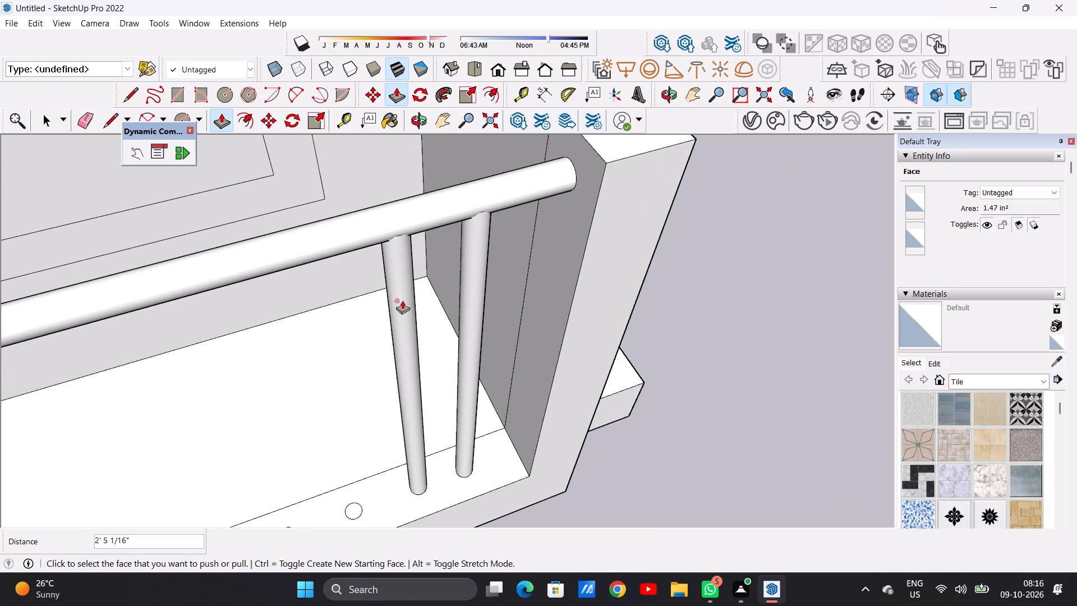
Push/Pull the third circle from the right side wall up to the rail, about 2' 5 1/16".
{"action": "scroll", "coordinate": [412, 340], "scroll_direction": "down", "scroll_amount": 8}
{"action": "scroll", "coordinate": [372, 438], "scroll_direction": "up", "scroll_amount": 16}
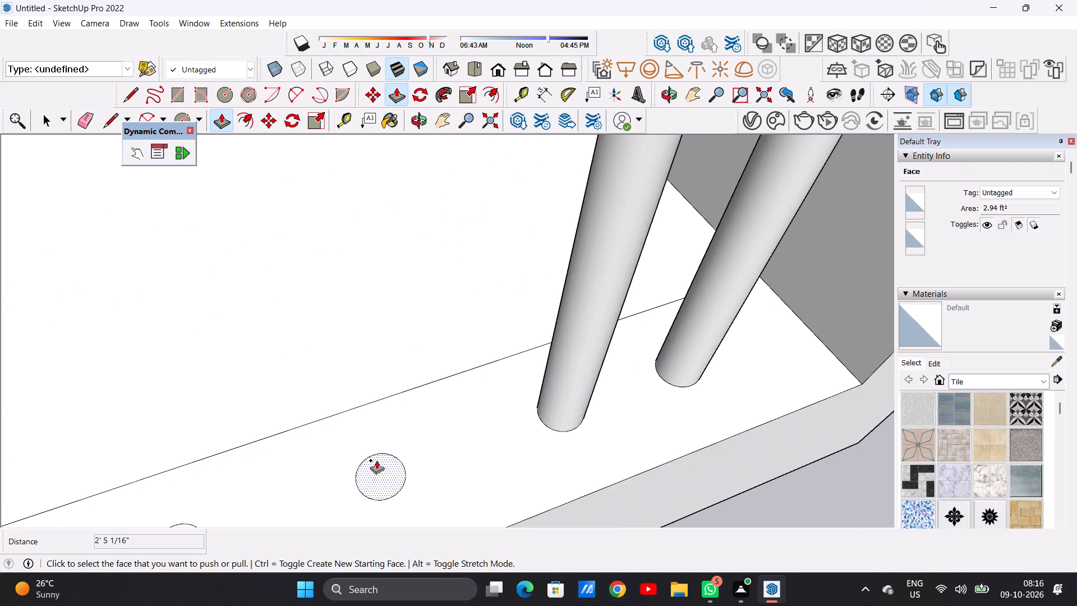
{"action": "left_click", "coordinate": [385, 472]}
{"action": "scroll", "coordinate": [371, 393], "scroll_direction": "down", "scroll_amount": 20}
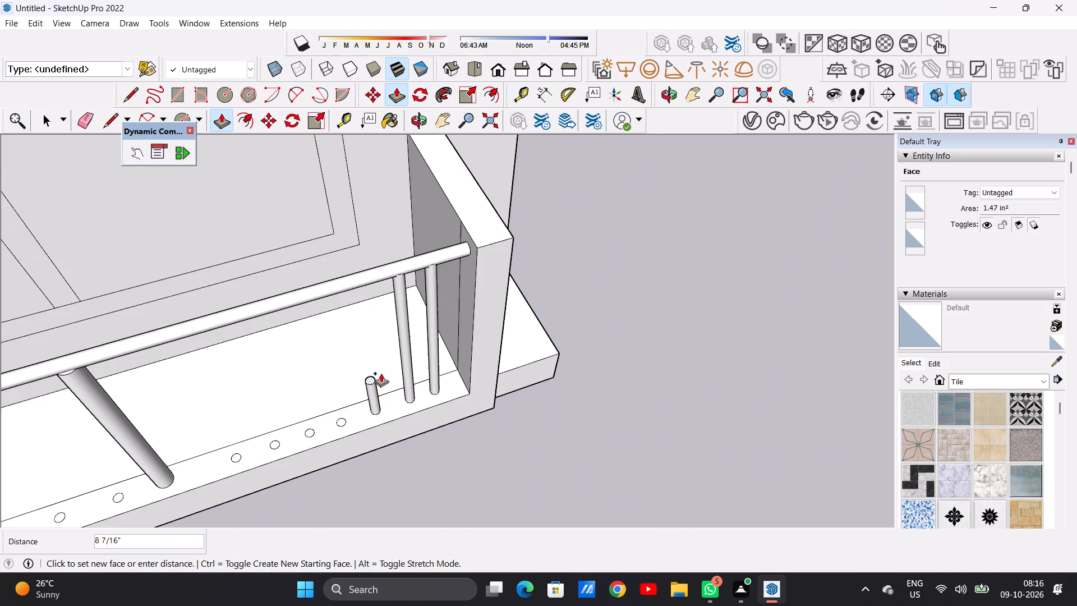
{"action": "scroll", "coordinate": [364, 279], "scroll_direction": "up", "scroll_amount": 11}
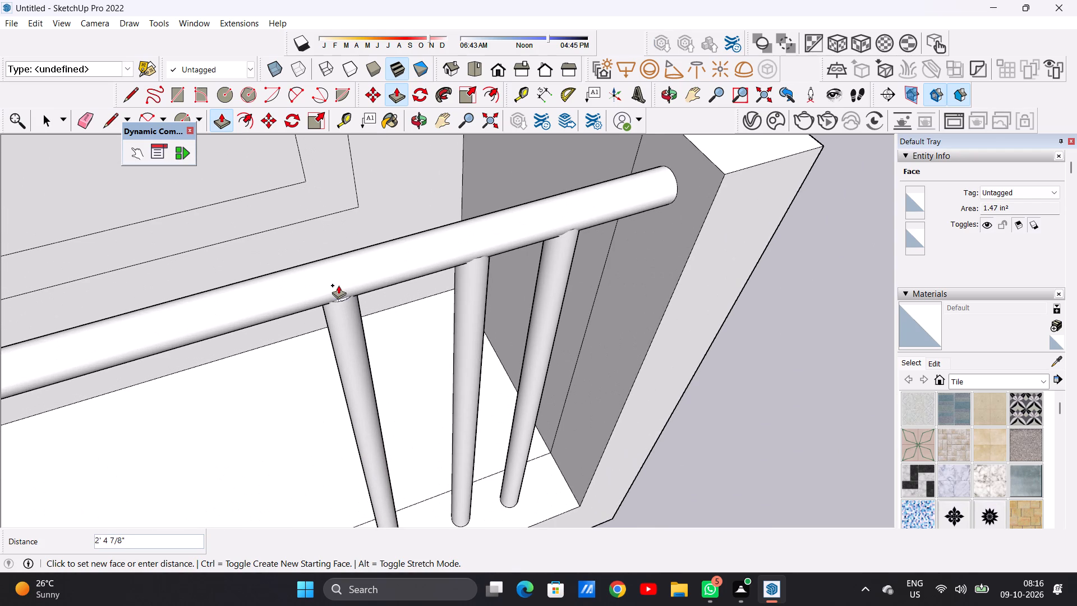
{"action": "left_click", "coordinate": [338, 283]}
Push/Pull the fourth circle from the right side wall up to the rail, about 2' 4 13/16".
{"action": "scroll", "coordinate": [366, 327], "scroll_direction": "down", "scroll_amount": 14}
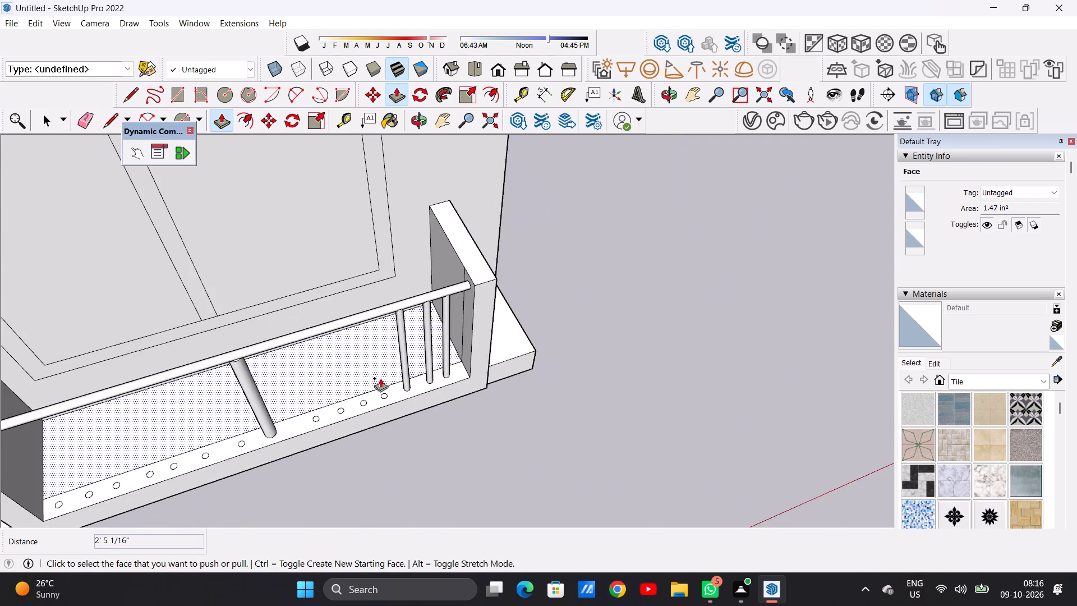
{"action": "scroll", "coordinate": [381, 384], "scroll_direction": "up", "scroll_amount": 20}
{"action": "left_click", "coordinate": [406, 435]}
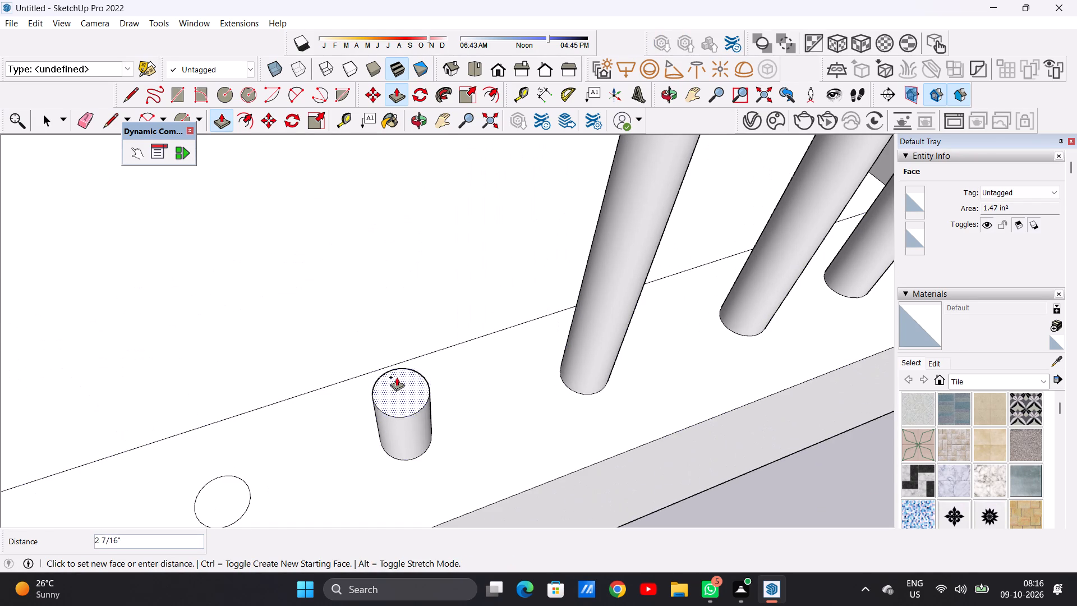
{"action": "scroll", "coordinate": [393, 357], "scroll_direction": "down", "scroll_amount": 8}
{"action": "scroll", "coordinate": [393, 357], "scroll_direction": "down", "scroll_amount": 17}
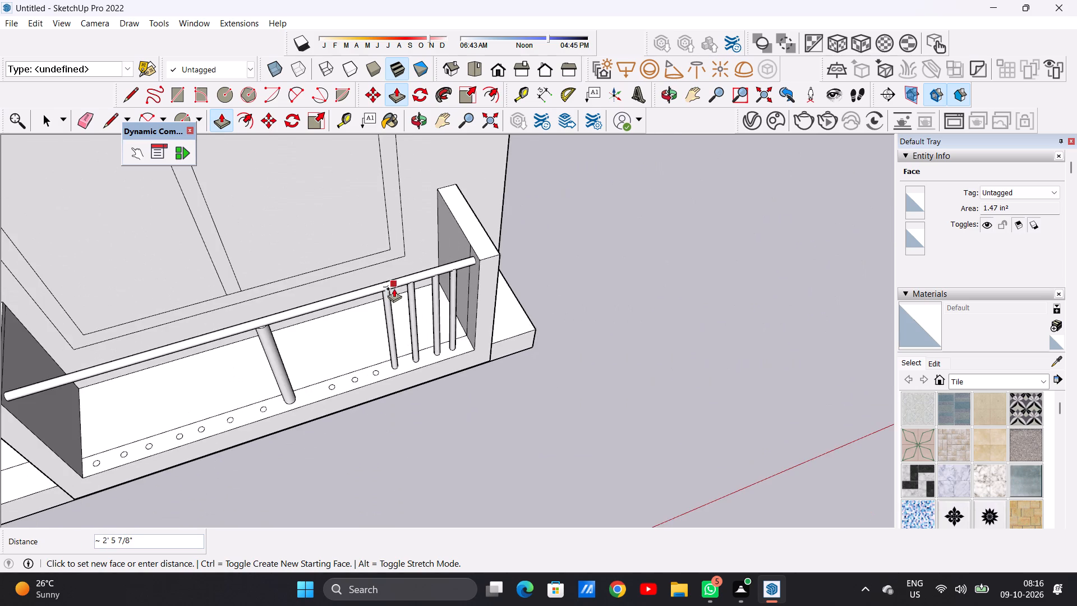
{"action": "scroll", "coordinate": [394, 288], "scroll_direction": "up", "scroll_amount": 16}
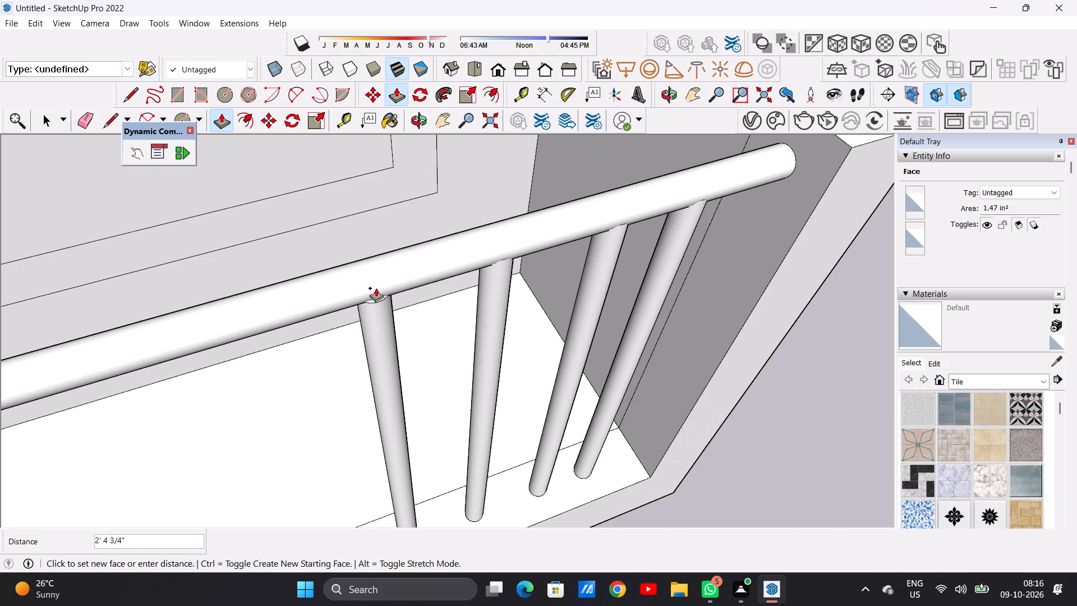
{"action": "left_click", "coordinate": [376, 288]}
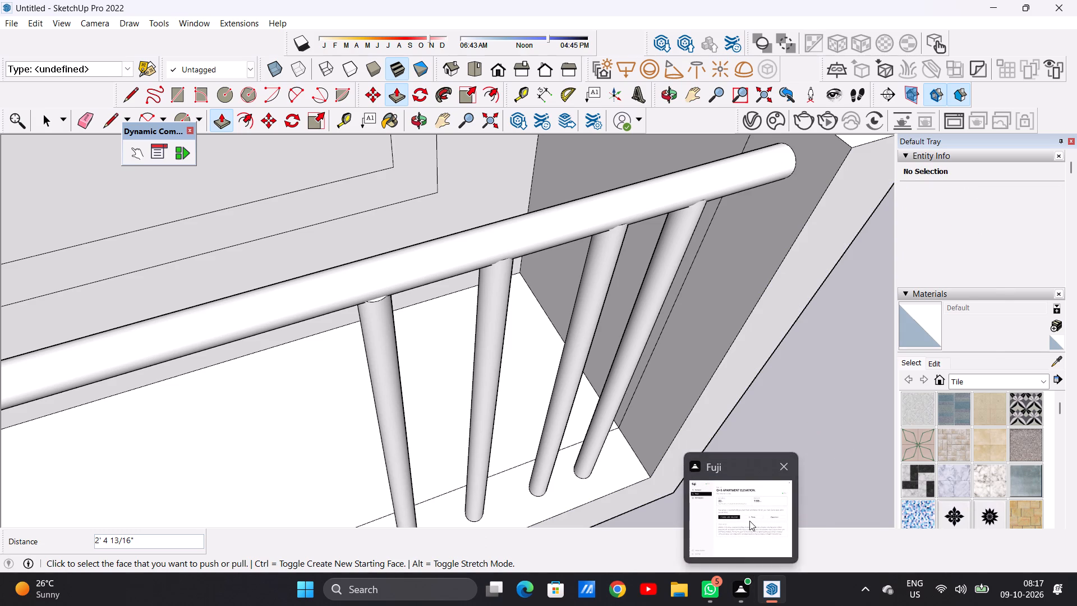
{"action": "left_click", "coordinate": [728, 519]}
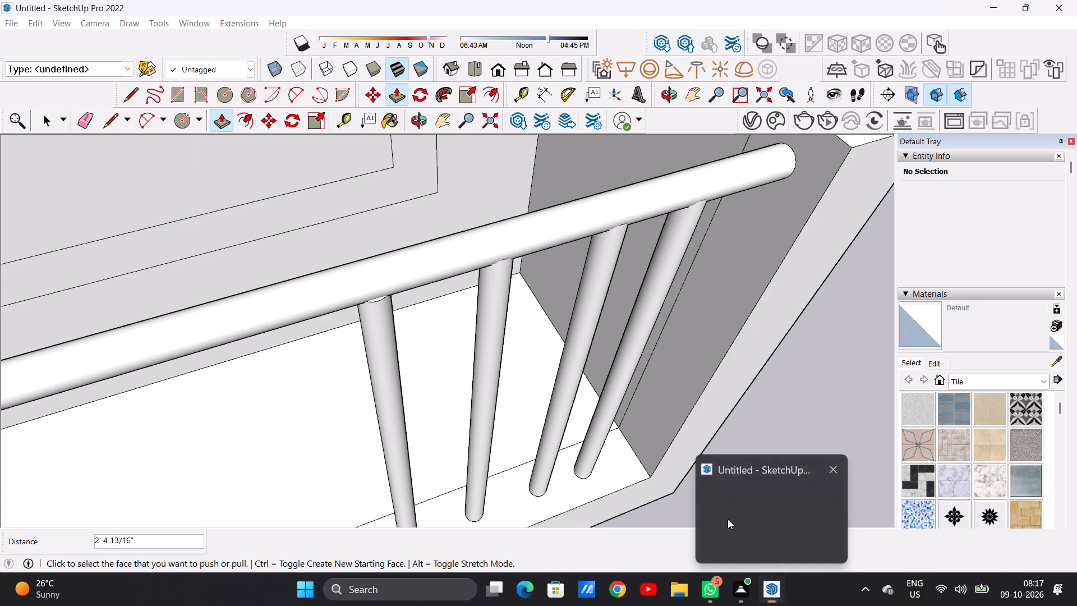
Push/Pull the fifth circle from the right side wall up into the rail, about 2' 5 1/2".
{"action": "scroll", "coordinate": [527, 418], "scroll_direction": "down", "scroll_amount": 9}
{"action": "scroll", "coordinate": [433, 486], "scroll_direction": "up", "scroll_amount": 6}
{"action": "scroll", "coordinate": [440, 440], "scroll_direction": "up", "scroll_amount": 2}
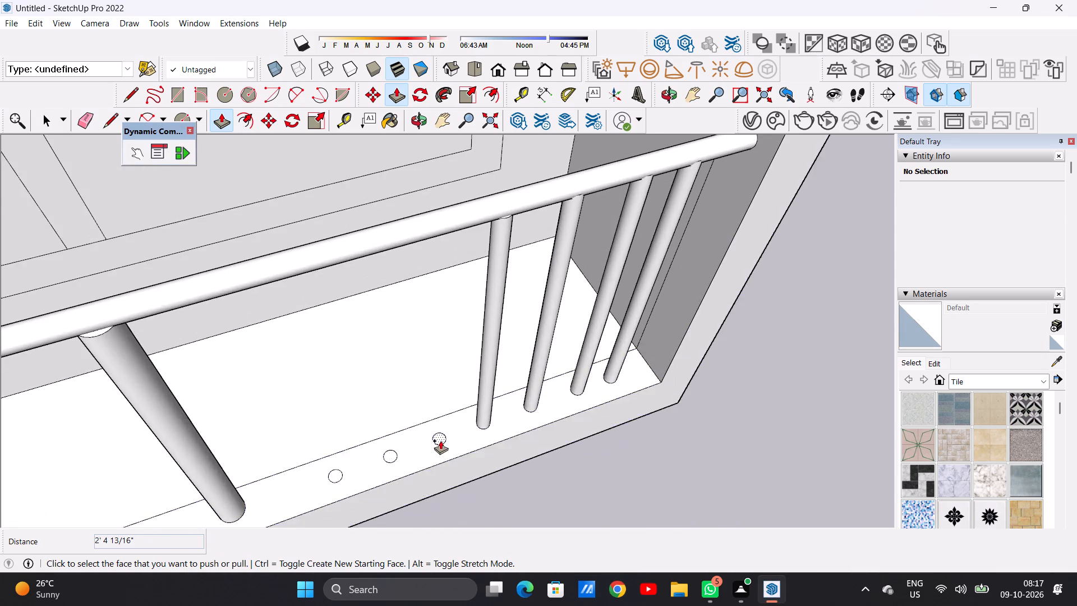
{"action": "scroll", "coordinate": [440, 440], "scroll_direction": "up", "scroll_amount": 9}
{"action": "left_click", "coordinate": [440, 438]}
{"action": "scroll", "coordinate": [435, 414], "scroll_direction": "down", "scroll_amount": 11}
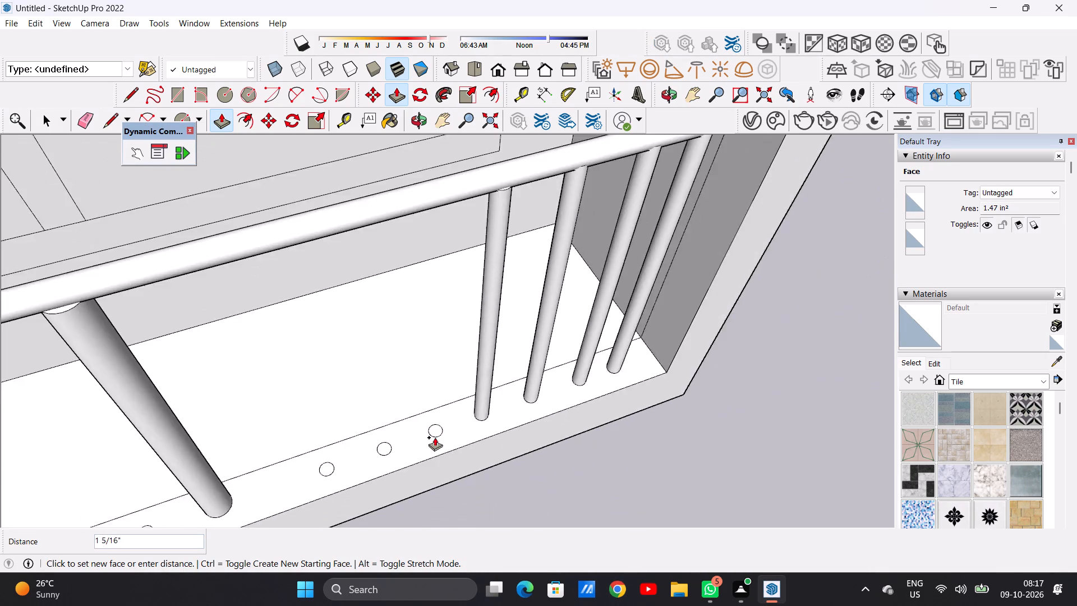
{"action": "scroll", "coordinate": [435, 437], "scroll_direction": "down", "scroll_amount": 11}
{"action": "scroll", "coordinate": [430, 367], "scroll_direction": "up", "scroll_amount": 13}
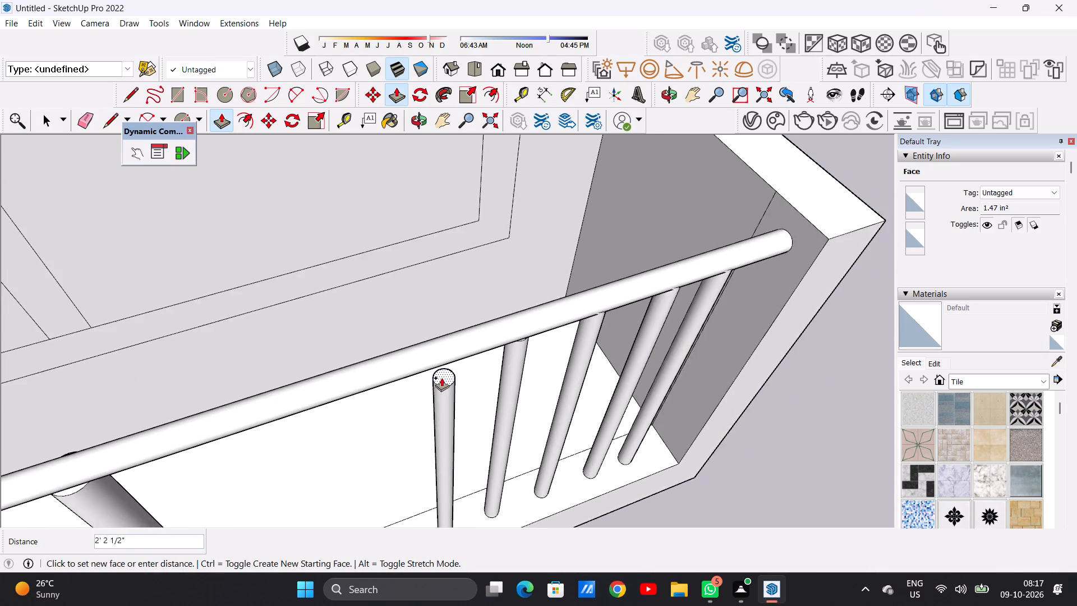
{"action": "scroll", "coordinate": [441, 378], "scroll_direction": "up", "scroll_amount": 2}
{"action": "middle_click_drag", "start_coordinate": [459, 393], "coordinate": [350, 301]}
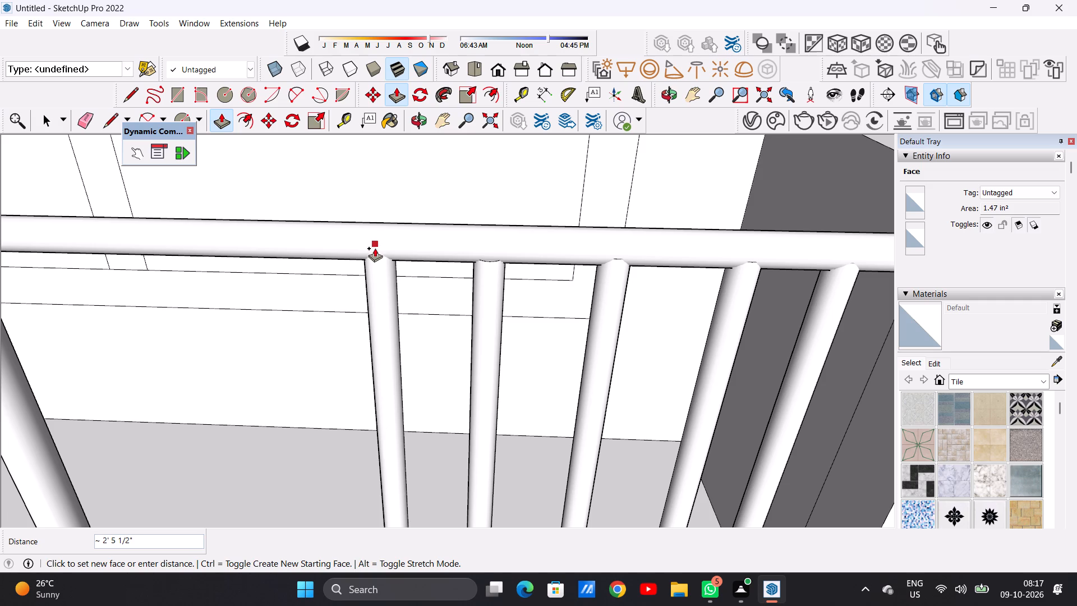
{"action": "left_click", "coordinate": [375, 248]}
Push/Pull the sixth circle from the right side wall up to the rail, about 2' 5 1/8".
{"action": "scroll", "coordinate": [435, 421], "scroll_direction": "down", "scroll_amount": 13}
{"action": "middle_click_drag", "start_coordinate": [521, 425], "coordinate": [397, 490]}
{"action": "middle_click_drag", "start_coordinate": [426, 402], "coordinate": [385, 398]}
{"action": "scroll", "coordinate": [425, 385], "scroll_direction": "up", "scroll_amount": 4}
{"action": "scroll", "coordinate": [422, 377], "scroll_direction": "down", "scroll_amount": 1}
{"action": "scroll", "coordinate": [422, 373], "scroll_direction": "up", "scroll_amount": 8}
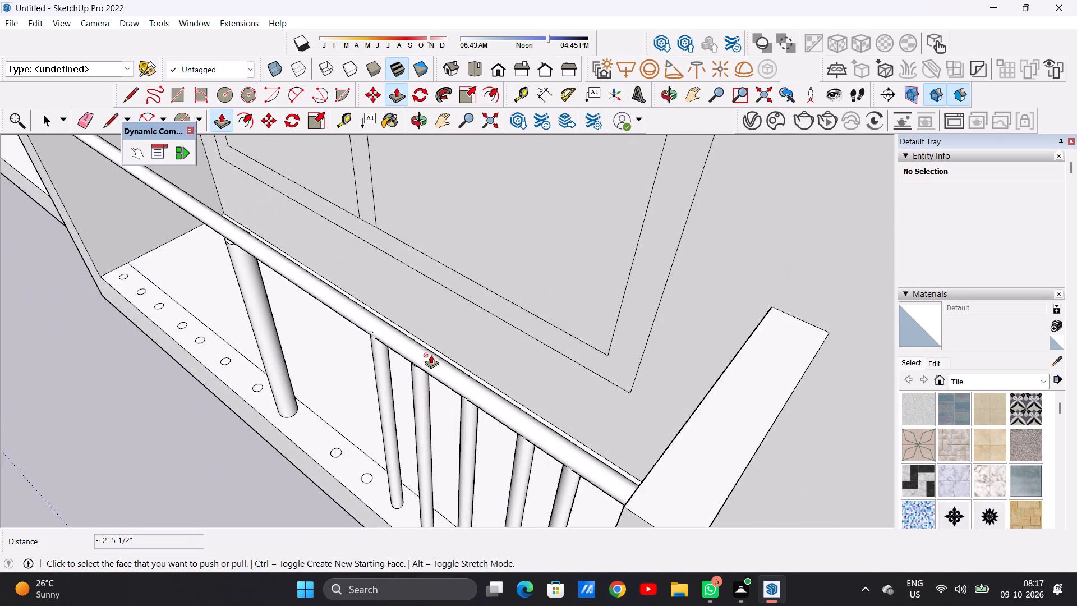
{"action": "scroll", "coordinate": [431, 355], "scroll_direction": "up", "scroll_amount": 4}
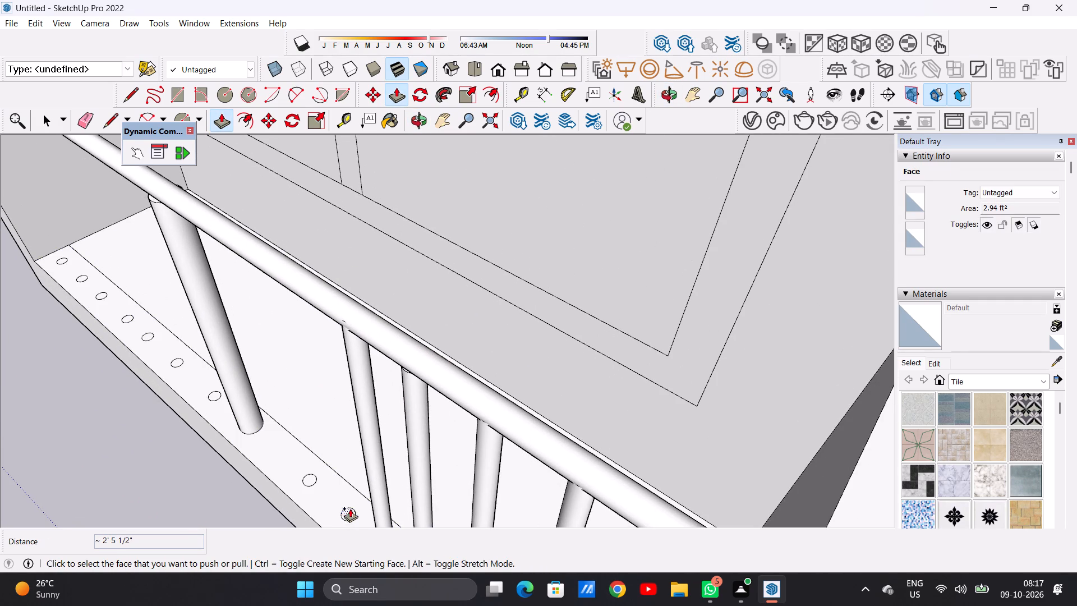
{"action": "left_click", "coordinate": [347, 511]}
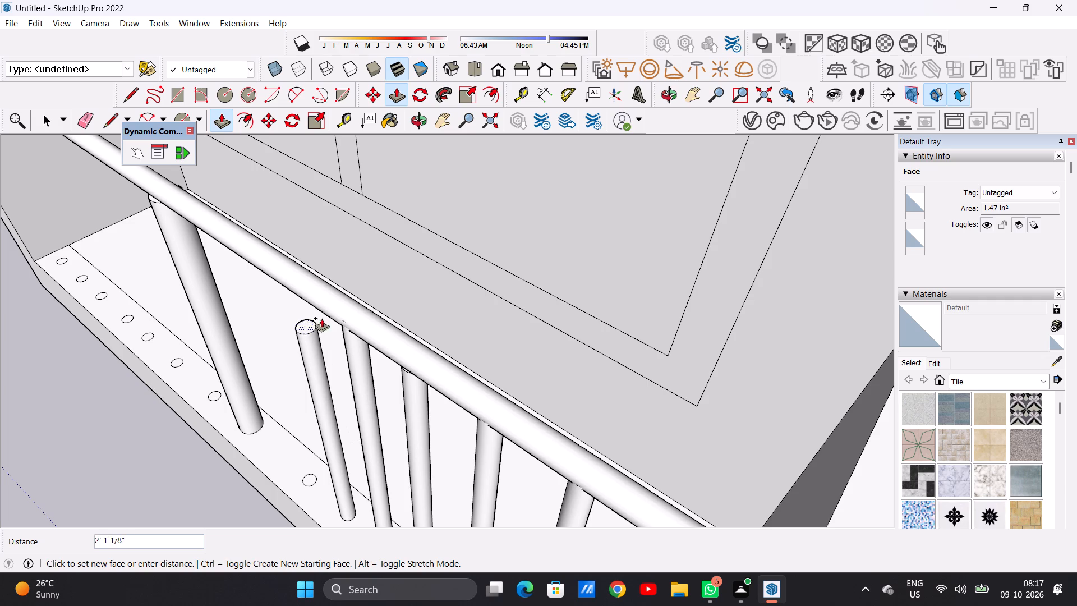
{"action": "middle_click_drag", "start_coordinate": [306, 315], "coordinate": [323, 302]}
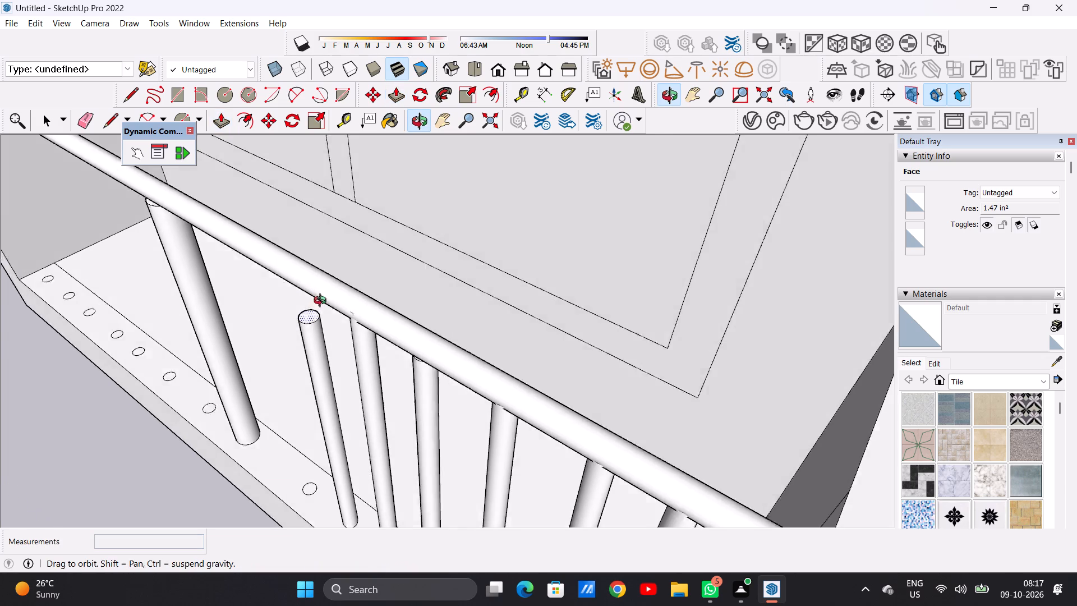
{"action": "middle_click_drag", "start_coordinate": [323, 302], "coordinate": [333, 283]}
{"action": "left_click", "coordinate": [312, 256]}
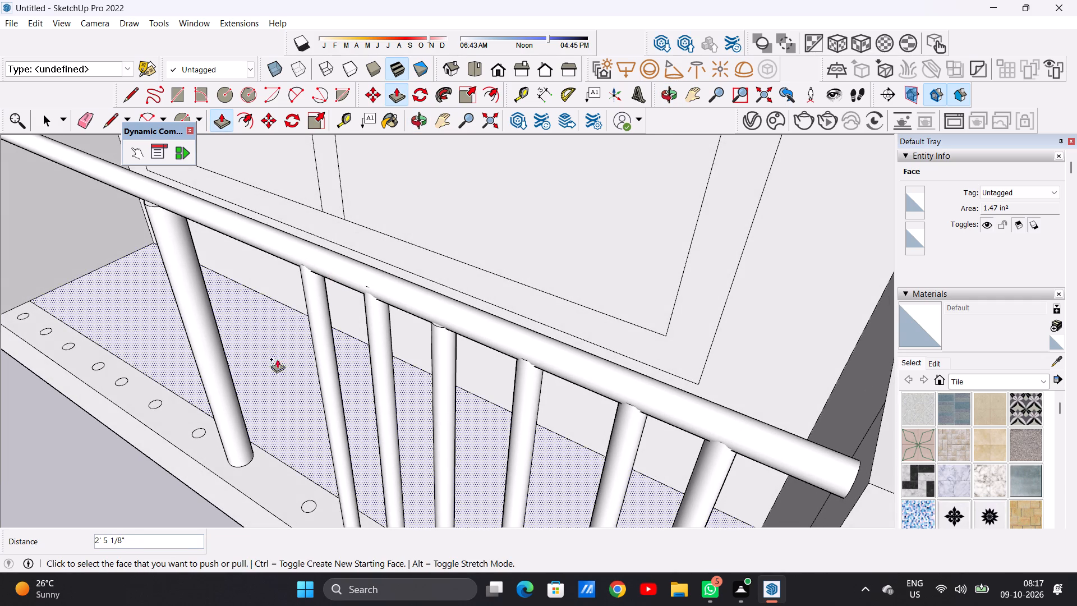
Push/Pull the seventh circle from the right side wall, beside the thick post, up into the rail, about 2' 5 1/2".
{"action": "left_click", "coordinate": [310, 501]}
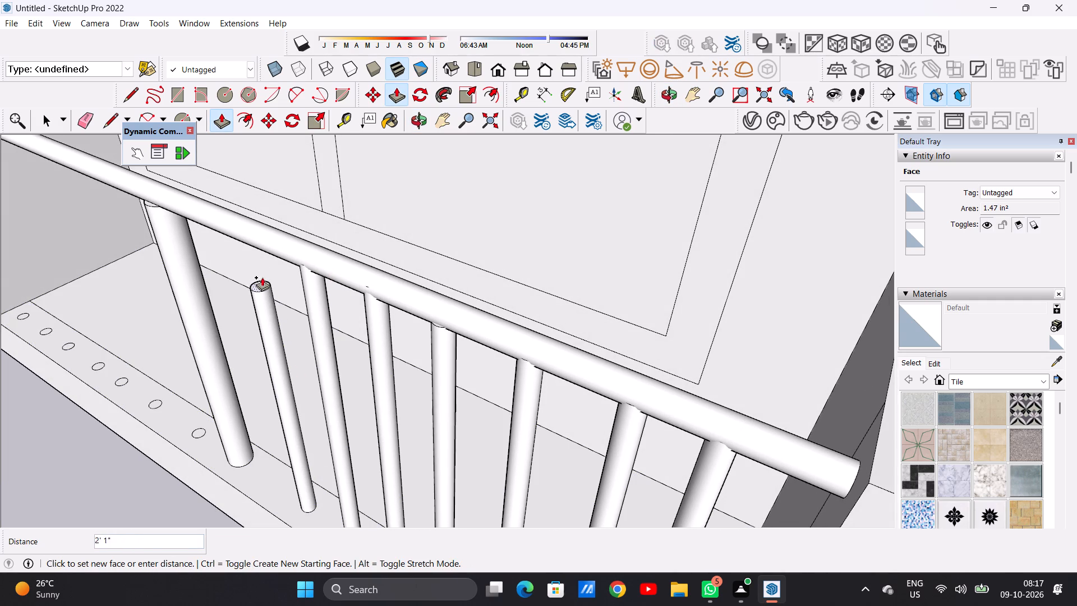
{"action": "left_click", "coordinate": [248, 225]}
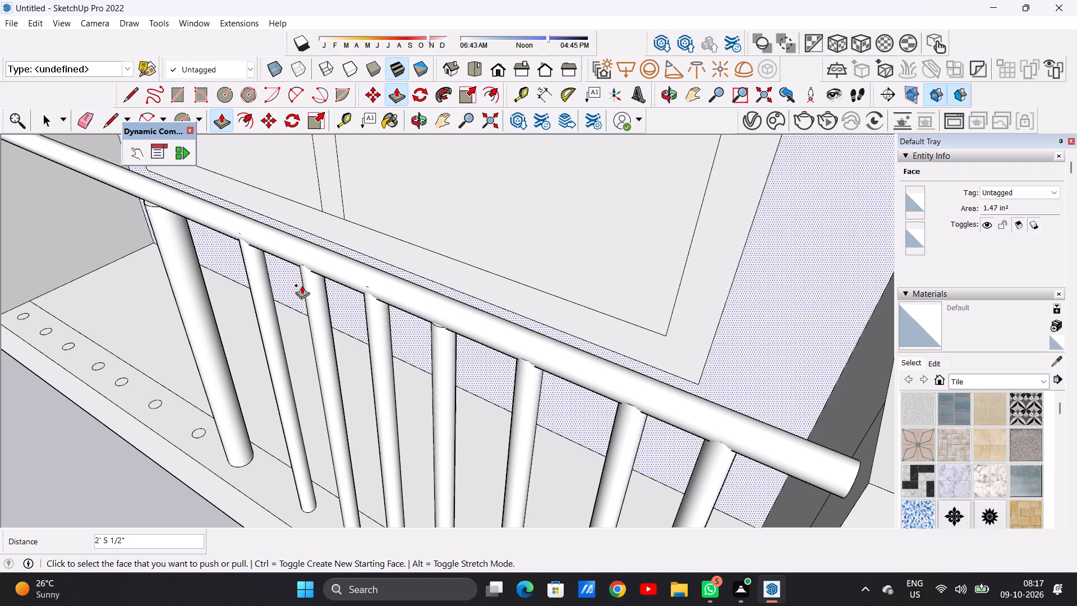
Push/Pull the first circle left of the thick post up to the rail, about 2' 5 1/16".
{"action": "scroll", "coordinate": [468, 446], "scroll_direction": "down", "scroll_amount": 8}
{"action": "middle_click_drag", "start_coordinate": [277, 489], "coordinate": [587, 446]}
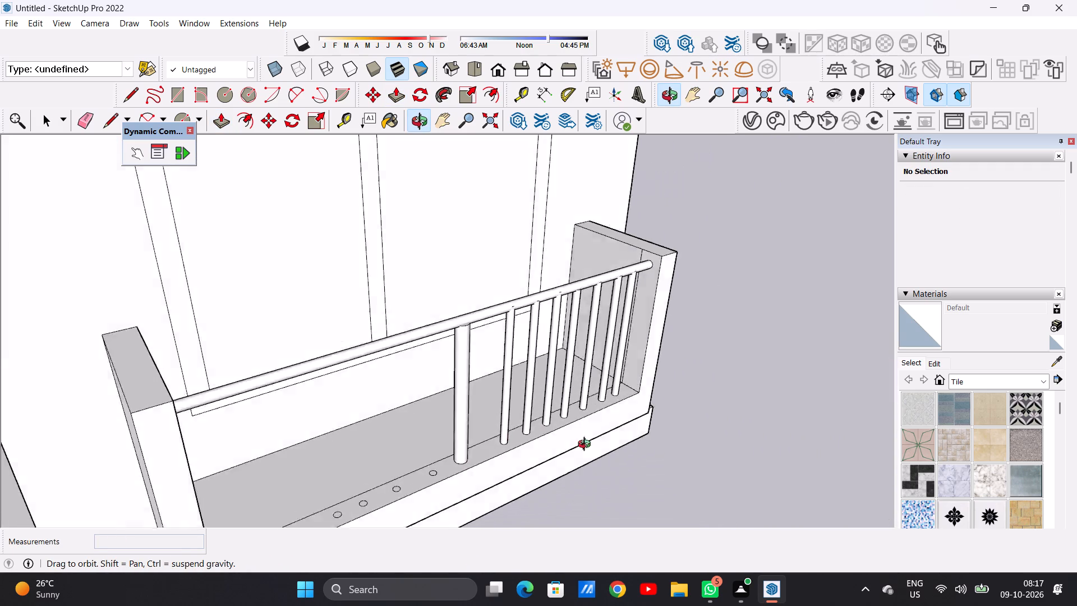
{"action": "middle_click_drag", "start_coordinate": [587, 446], "coordinate": [619, 450]}
{"action": "scroll", "coordinate": [277, 420], "scroll_direction": "down", "scroll_amount": 8}
{"action": "scroll", "coordinate": [276, 505], "scroll_direction": "up", "scroll_amount": 6}
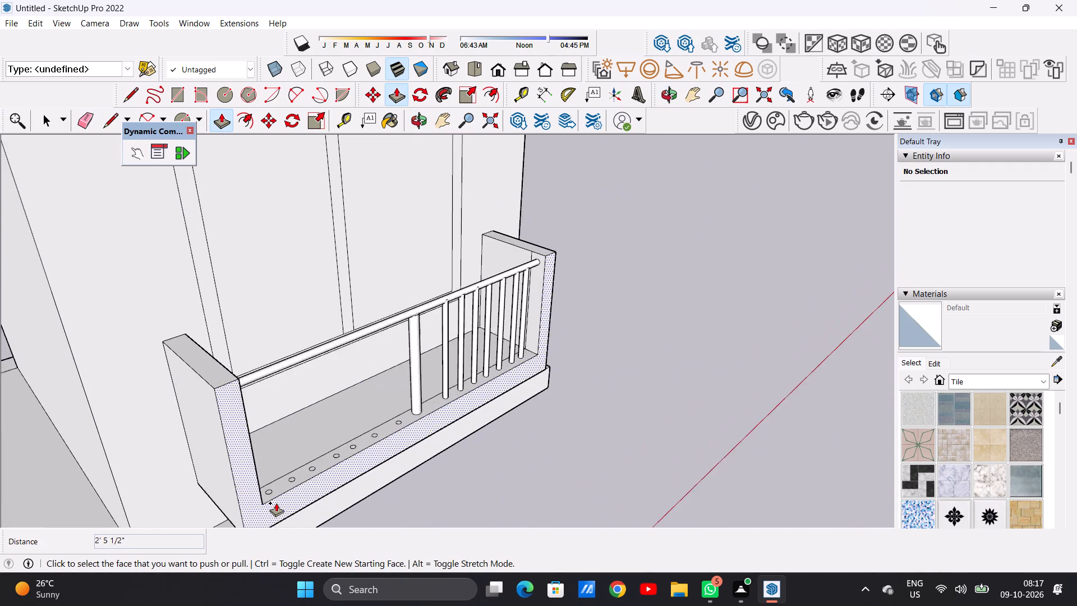
{"action": "scroll", "coordinate": [294, 489], "scroll_direction": "up", "scroll_amount": 7}
{"action": "middle_click_drag", "start_coordinate": [475, 321], "coordinate": [477, 364]}
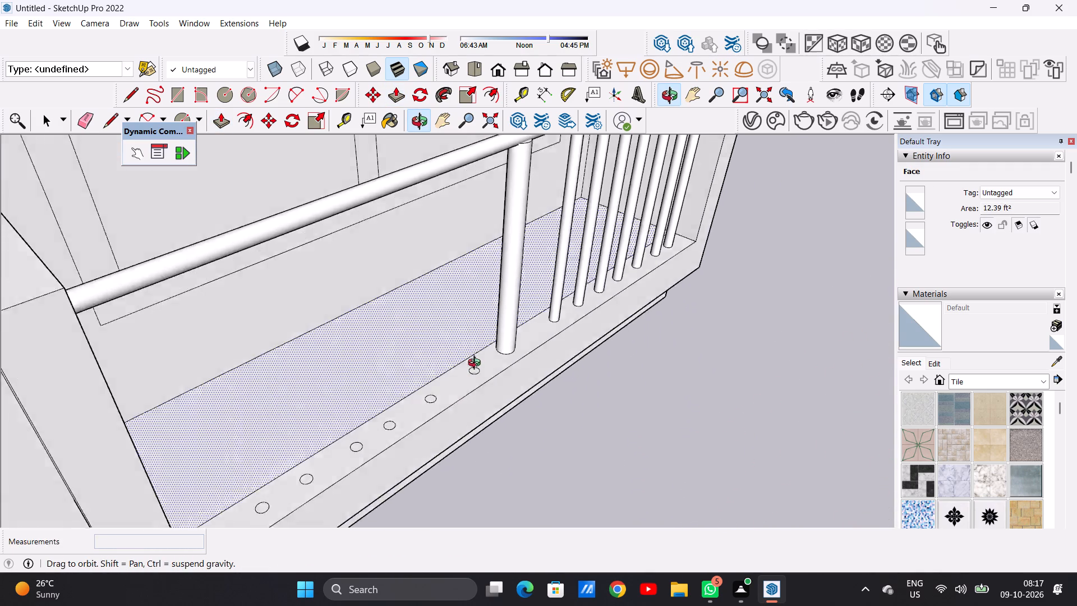
{"action": "middle_click_drag", "start_coordinate": [477, 364], "coordinate": [478, 375]}
{"action": "scroll", "coordinate": [471, 386], "scroll_direction": "down", "scroll_amount": 9}
{"action": "middle_click_drag", "start_coordinate": [544, 391], "coordinate": [443, 375]}
{"action": "scroll", "coordinate": [451, 361], "scroll_direction": "up", "scroll_amount": 7}
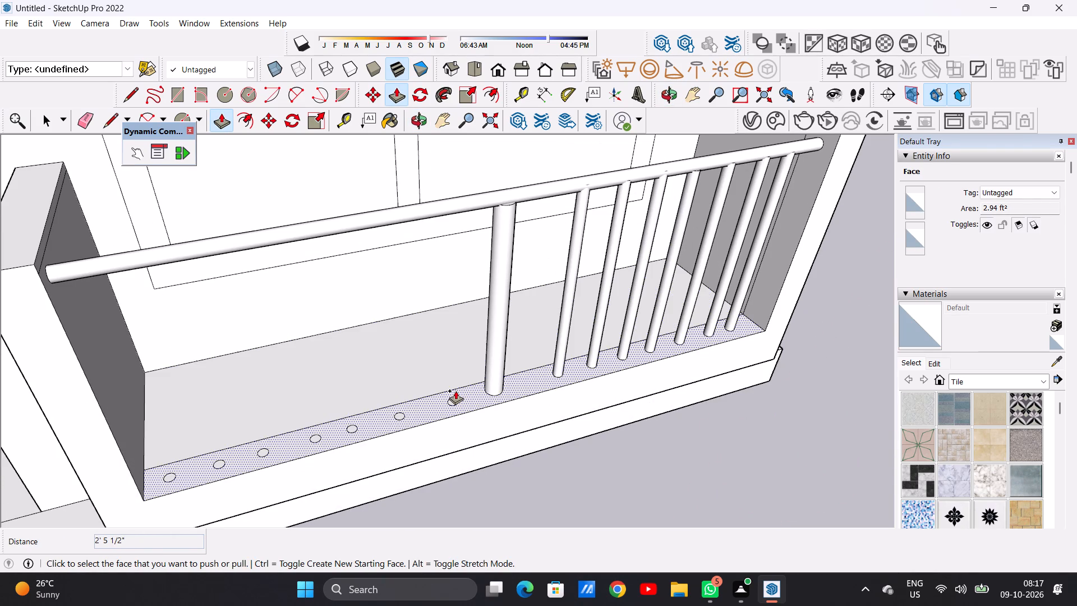
{"action": "scroll", "coordinate": [450, 396], "scroll_direction": "up", "scroll_amount": 8}
{"action": "left_click", "coordinate": [457, 406]}
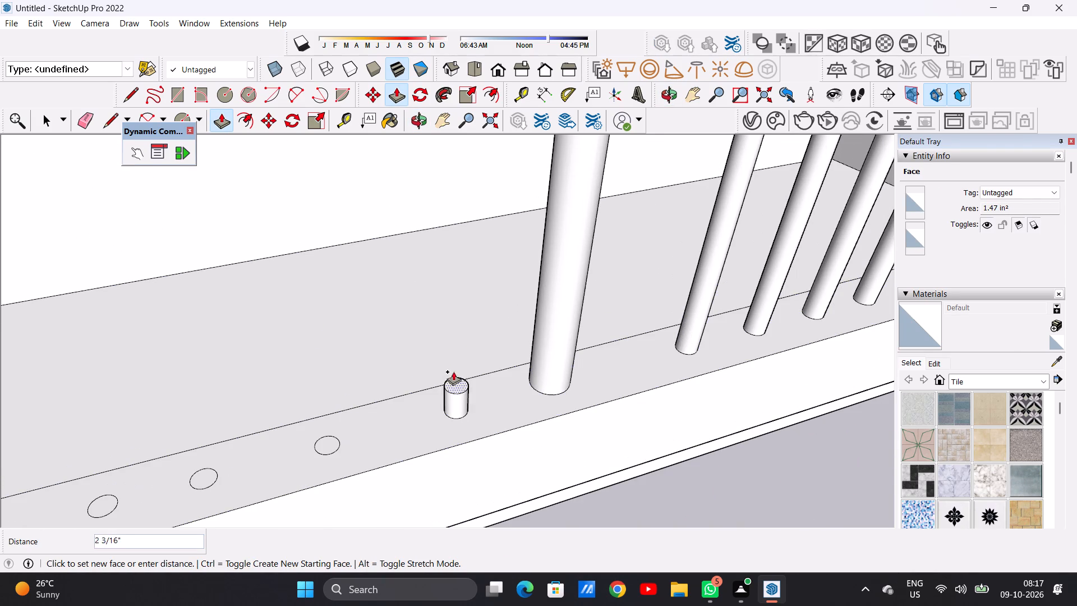
{"action": "scroll", "coordinate": [455, 367], "scroll_direction": "down", "scroll_amount": 15}
{"action": "scroll", "coordinate": [455, 274], "scroll_direction": "up", "scroll_amount": 6}
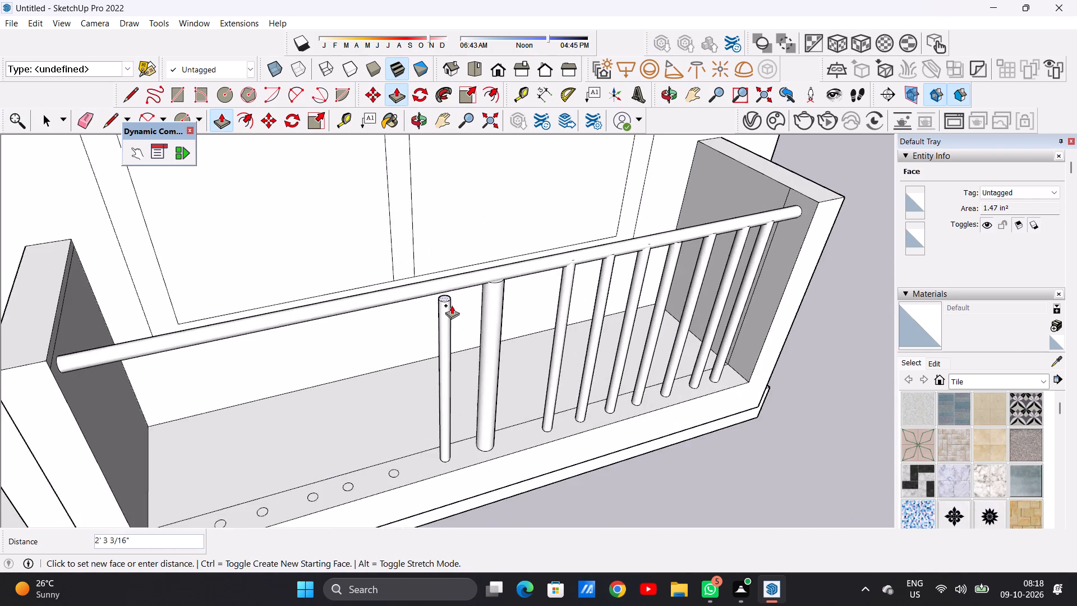
{"action": "scroll", "coordinate": [445, 307], "scroll_direction": "up", "scroll_amount": 5}
{"action": "left_click", "coordinate": [445, 269]}
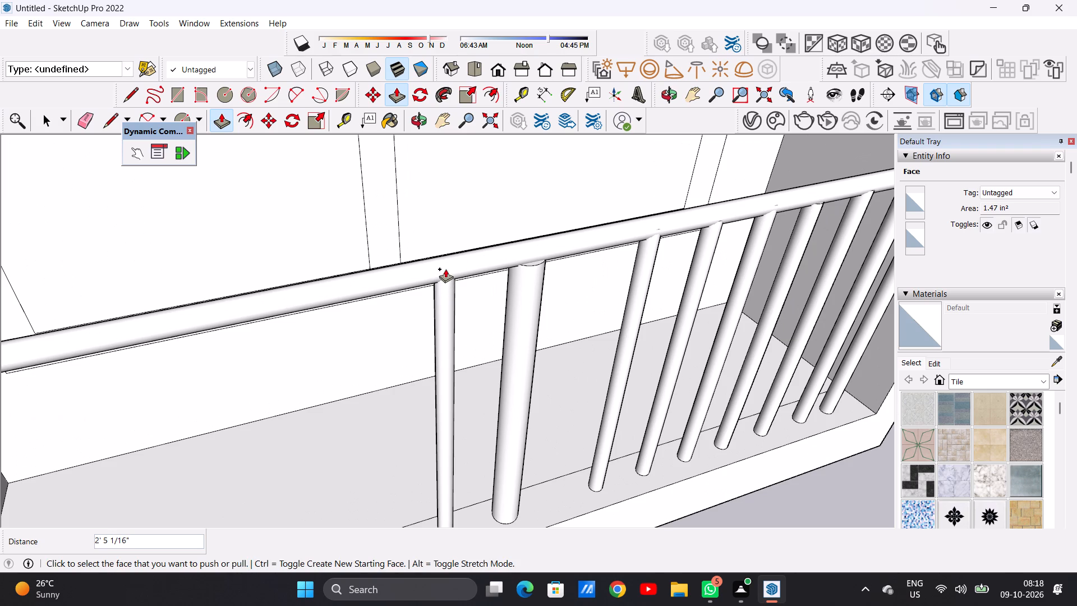
Push/Pull the second circle left of the thick post up into the rail, about 2' 5 11/16".
{"action": "scroll", "coordinate": [488, 332], "scroll_direction": "down", "scroll_amount": 10}
{"action": "middle_click_drag", "start_coordinate": [596, 360], "coordinate": [409, 336]}
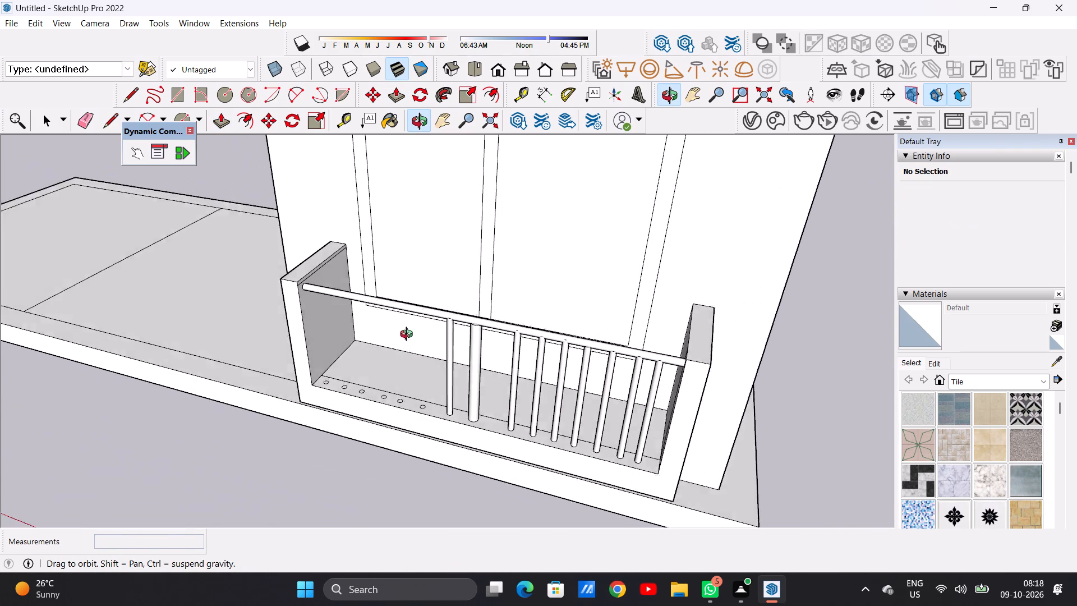
{"action": "middle_click_drag", "start_coordinate": [409, 336], "coordinate": [394, 329]}
{"action": "scroll", "coordinate": [430, 380], "scroll_direction": "up", "scroll_amount": 5}
{"action": "scroll", "coordinate": [433, 239], "scroll_direction": "up", "scroll_amount": 5}
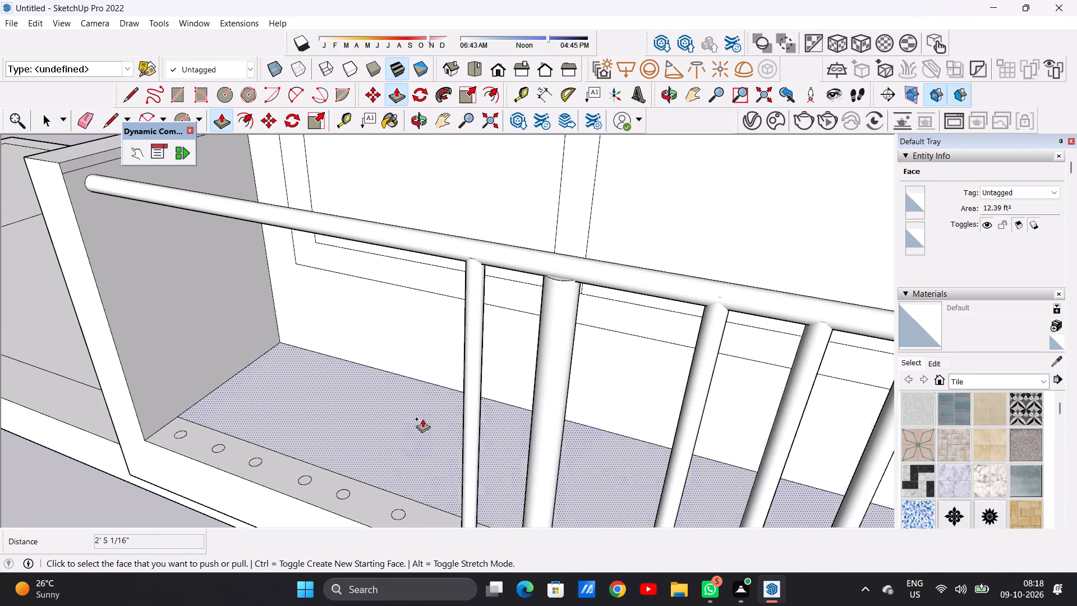
{"action": "left_click", "coordinate": [396, 511]}
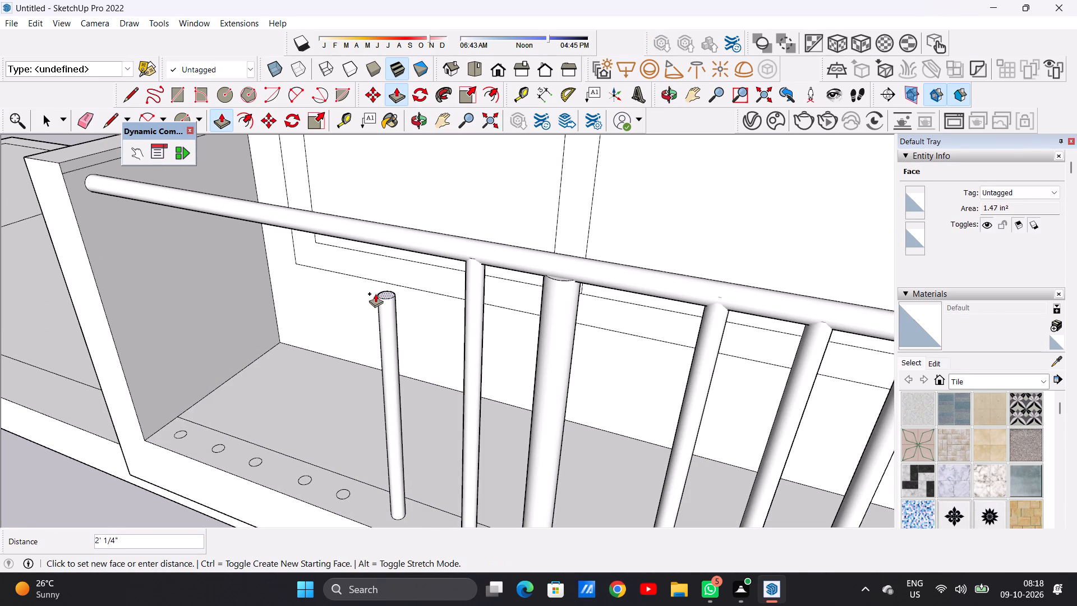
{"action": "left_click", "coordinate": [386, 233]}
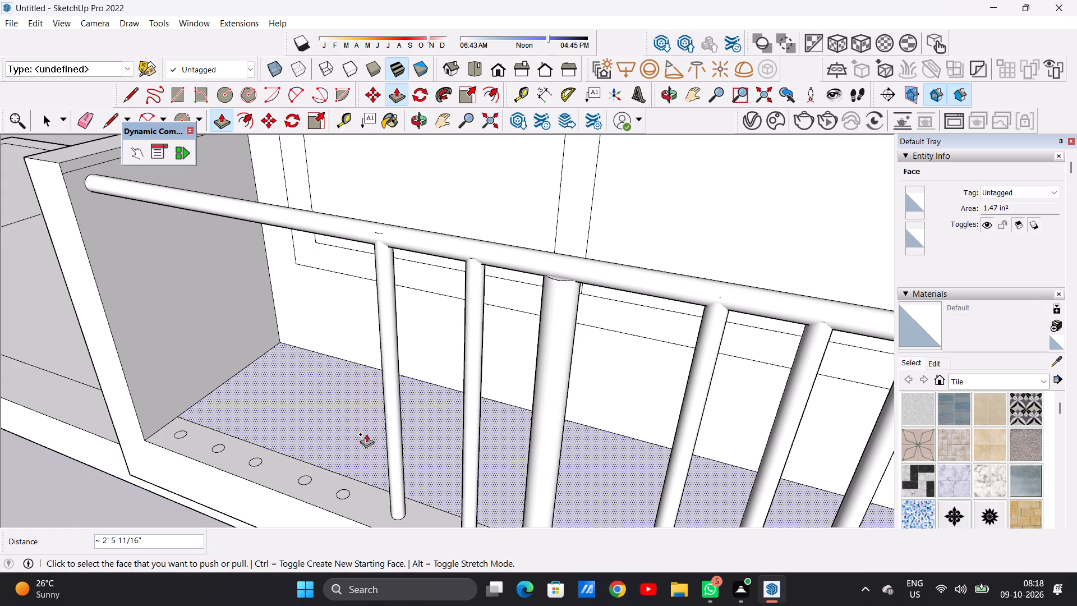
Push/Pull the third circle left of the thick post up into the rail, about 2' 5 9/16".
{"action": "left_click", "coordinate": [345, 491]}
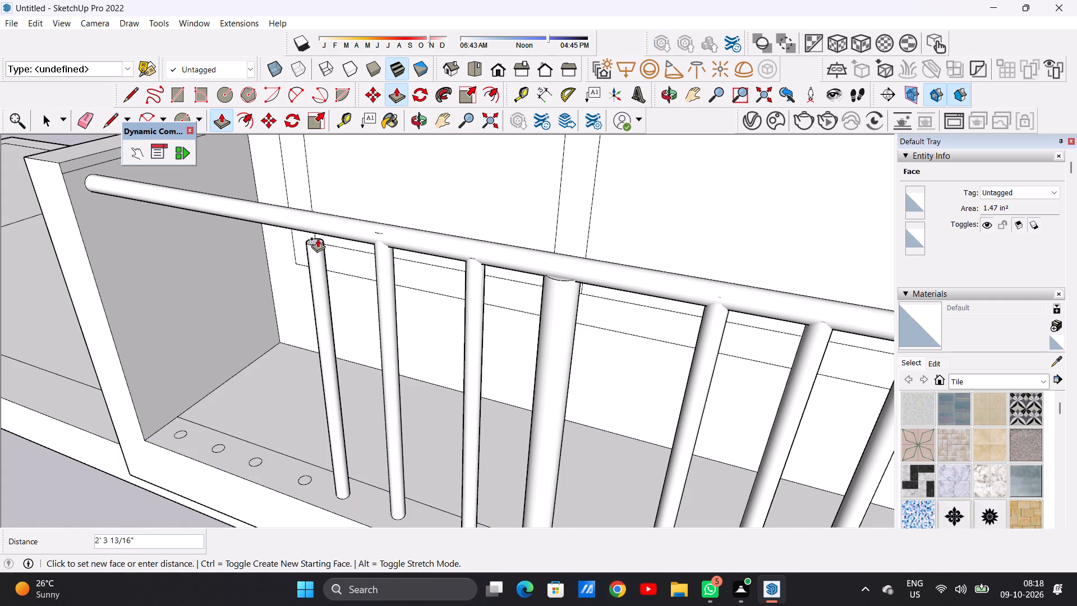
{"action": "left_click", "coordinate": [314, 218]}
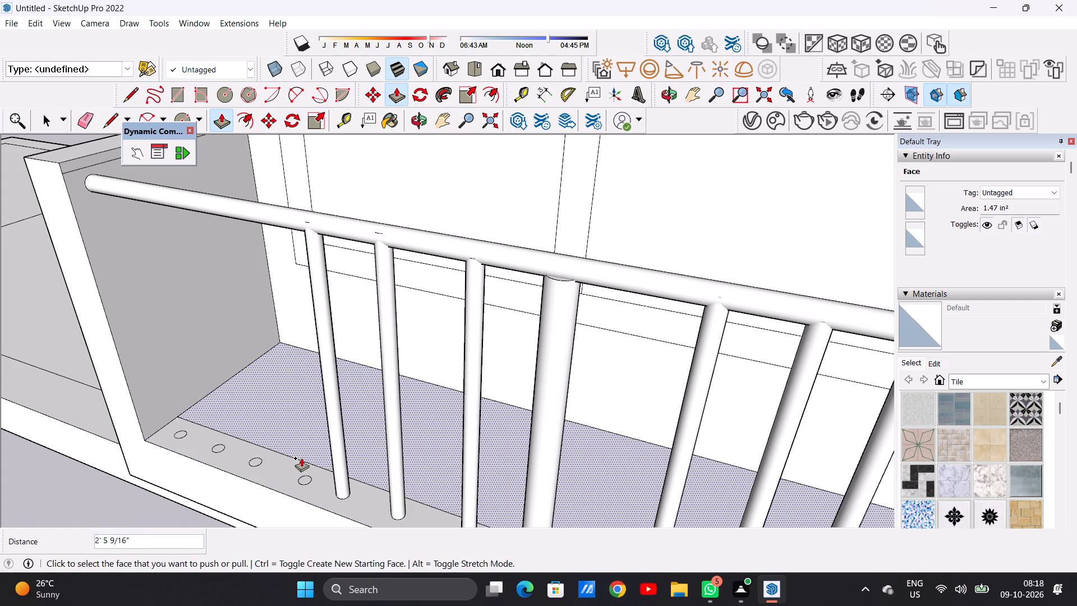
Push/Pull the fourth circle left of the thick post up into the rail, about 2' 5 13/16".
{"action": "scroll", "coordinate": [306, 472], "scroll_direction": "up", "scroll_amount": 6}
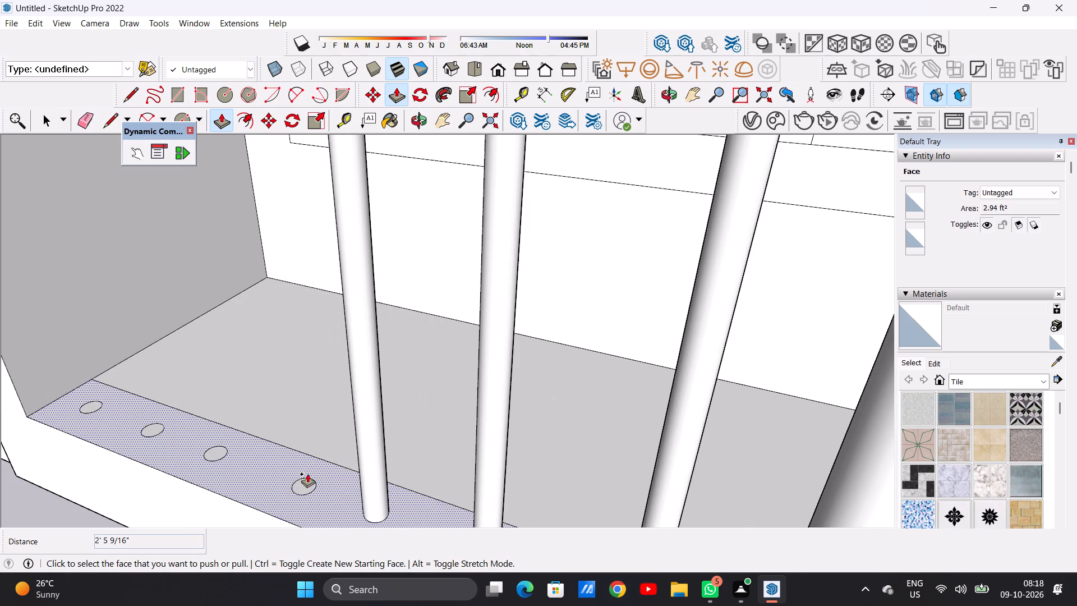
{"action": "left_click", "coordinate": [310, 484]}
{"action": "scroll", "coordinate": [313, 390], "scroll_direction": "down", "scroll_amount": 11}
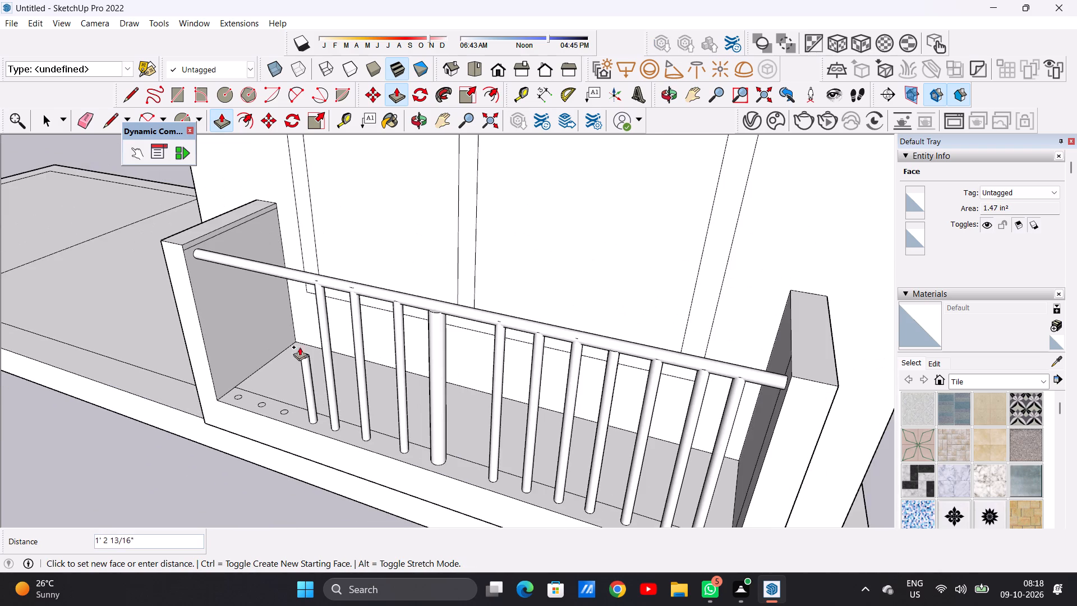
{"action": "scroll", "coordinate": [298, 263], "scroll_direction": "up", "scroll_amount": 5}
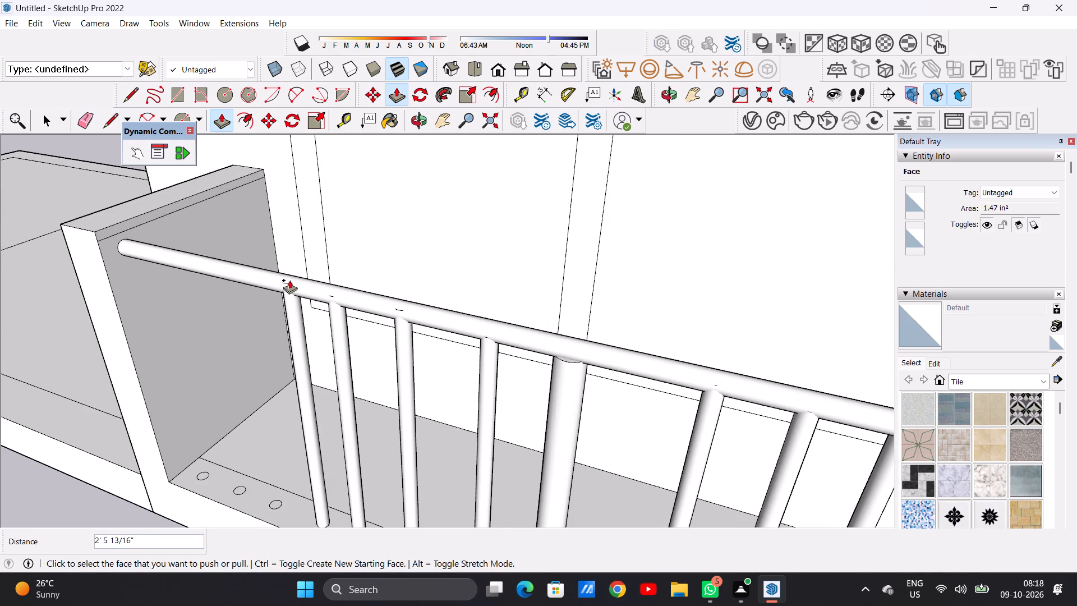
{"action": "left_click", "coordinate": [289, 280]}
Push/Pull the fifth circle left of the thick post up to the rail, raising it about 9/16" plus a further 2' 4 1/2".
{"action": "scroll", "coordinate": [351, 364], "scroll_direction": "down", "scroll_amount": 12}
{"action": "middle_click_drag", "start_coordinate": [242, 392], "coordinate": [462, 357]}
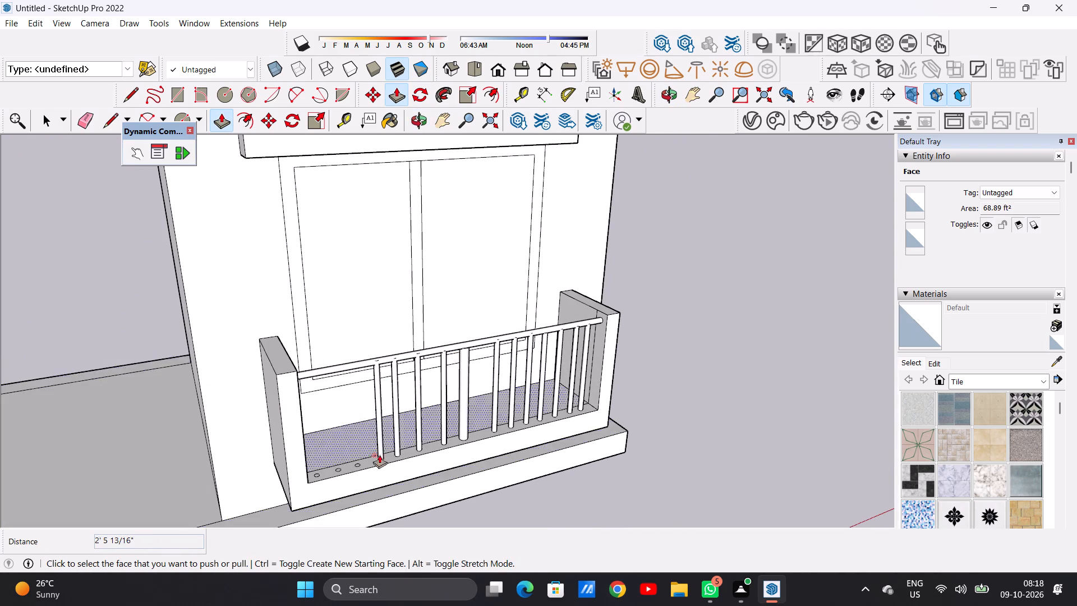
{"action": "scroll", "coordinate": [353, 463], "scroll_direction": "up", "scroll_amount": 11}
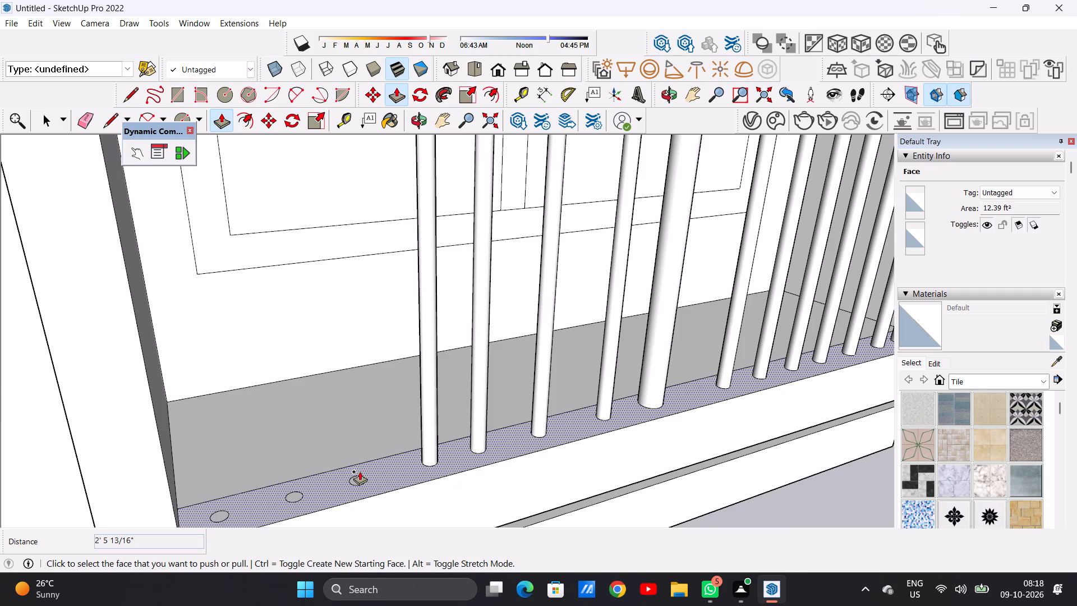
{"action": "scroll", "coordinate": [360, 471], "scroll_direction": "up", "scroll_amount": 5}
{"action": "left_click_drag", "start_coordinate": [355, 483], "coordinate": [357, 472]}
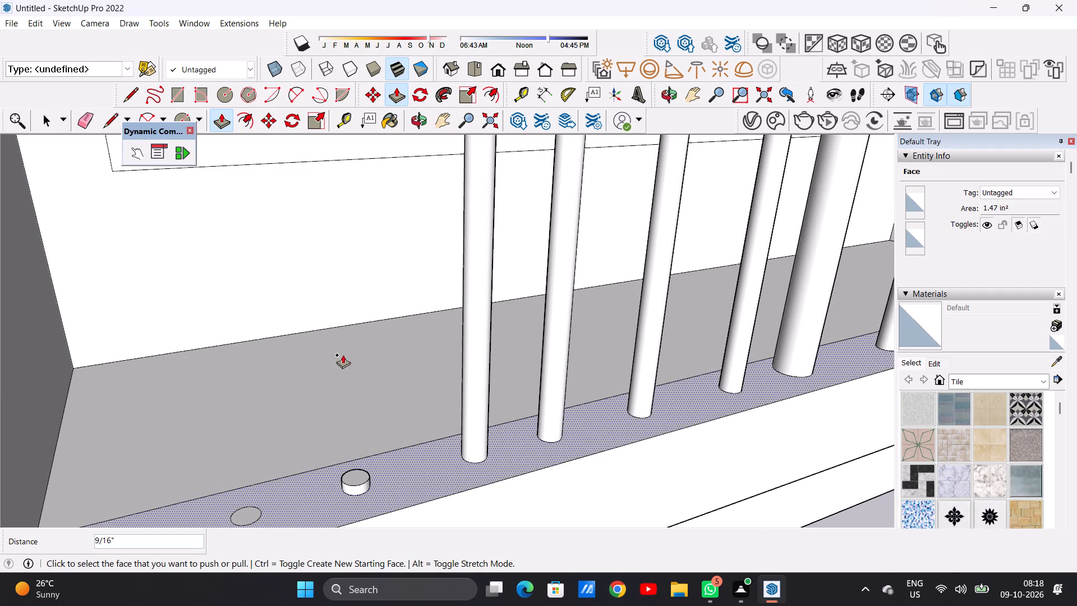
{"action": "left_click", "coordinate": [355, 473]}
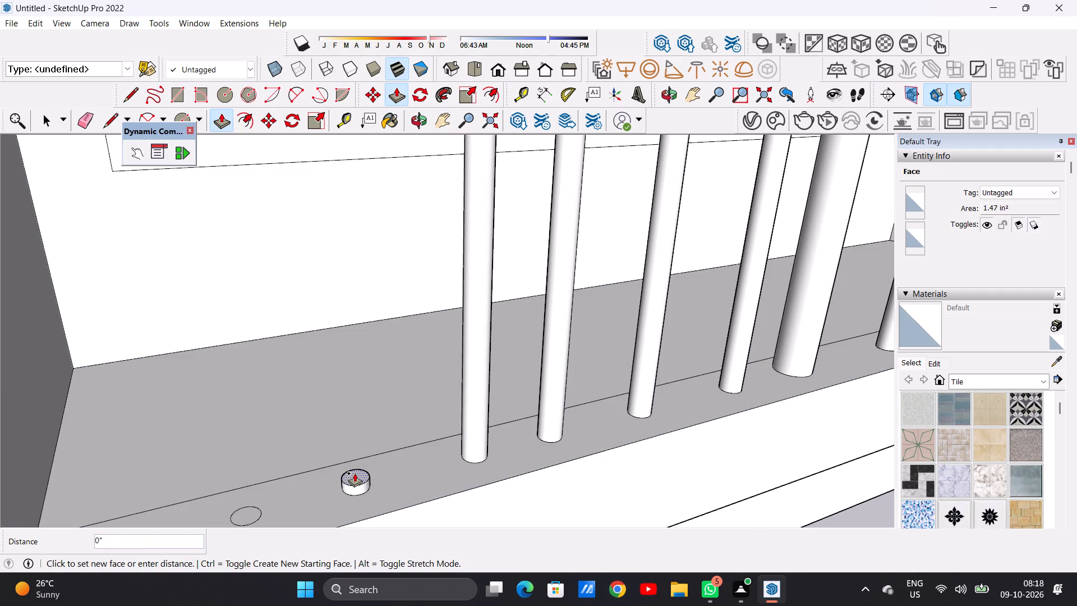
{"action": "scroll", "coordinate": [356, 391], "scroll_direction": "down", "scroll_amount": 13}
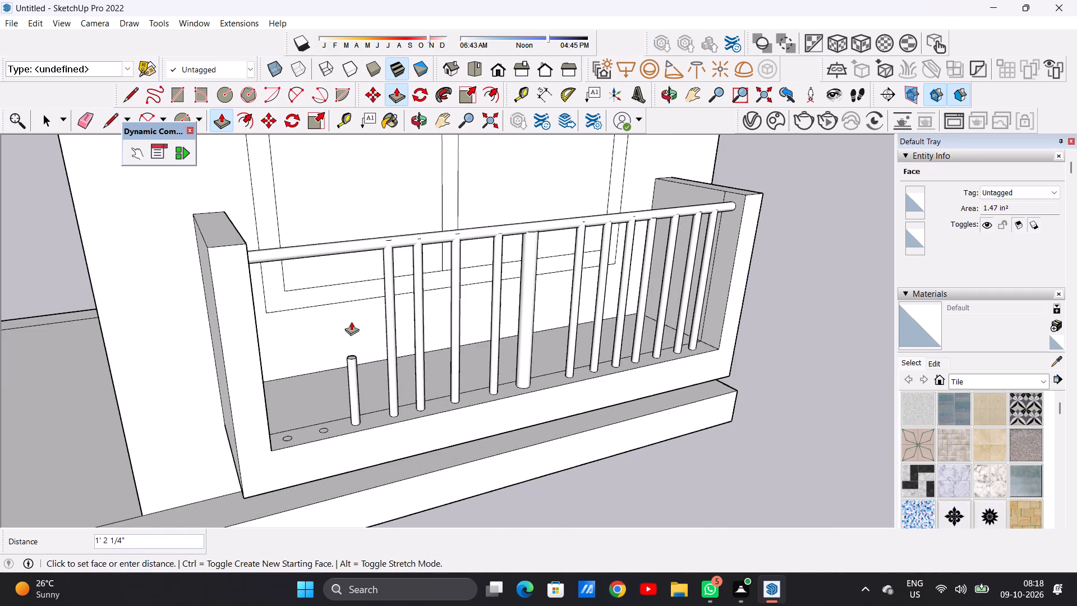
{"action": "scroll", "coordinate": [319, 214], "scroll_direction": "up", "scroll_amount": 4}
{"action": "left_click", "coordinate": [363, 270]}
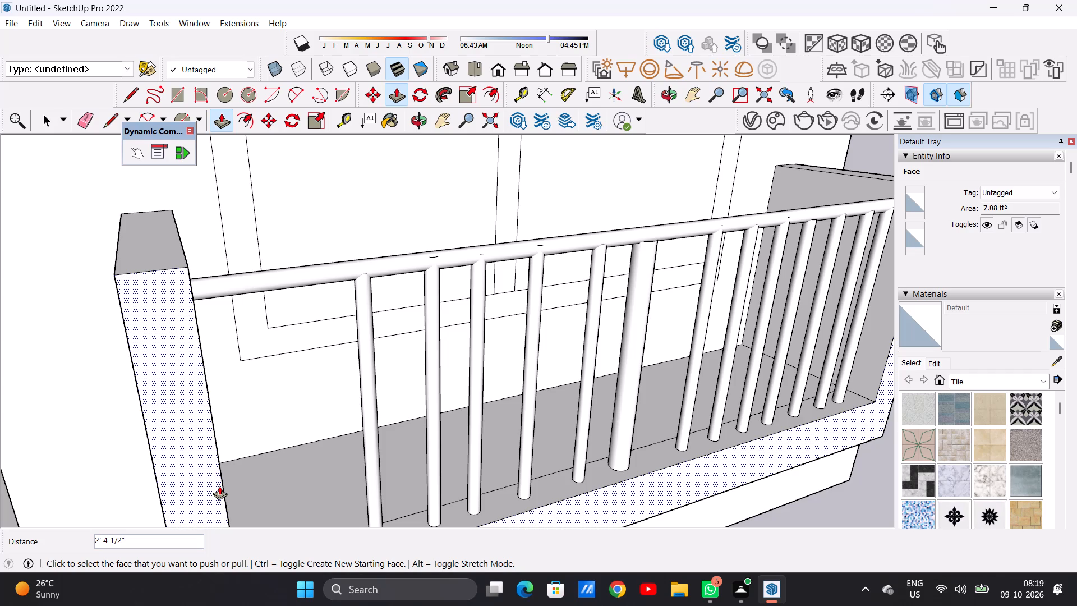
Push/Pull the sixth circle left of the thick post up to the rail, about 2' 5 1/8".
{"action": "scroll", "coordinate": [226, 410], "scroll_direction": "down", "scroll_amount": 3}
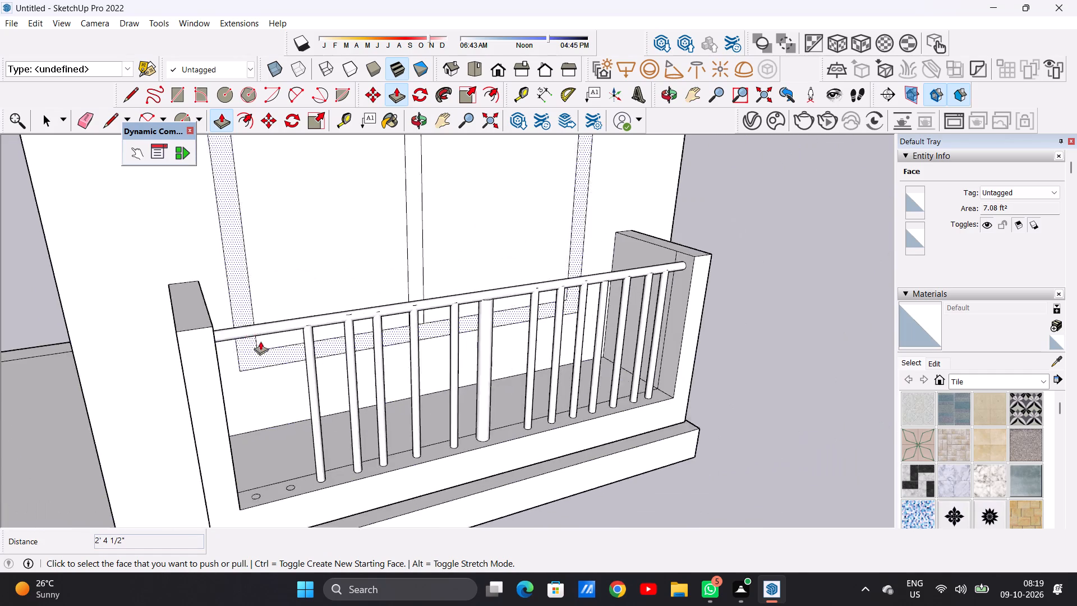
{"action": "scroll", "coordinate": [260, 341], "scroll_direction": "down", "scroll_amount": 6}
{"action": "middle_click_drag", "start_coordinate": [303, 430], "coordinate": [313, 503]}
{"action": "scroll", "coordinate": [306, 453], "scroll_direction": "up", "scroll_amount": 14}
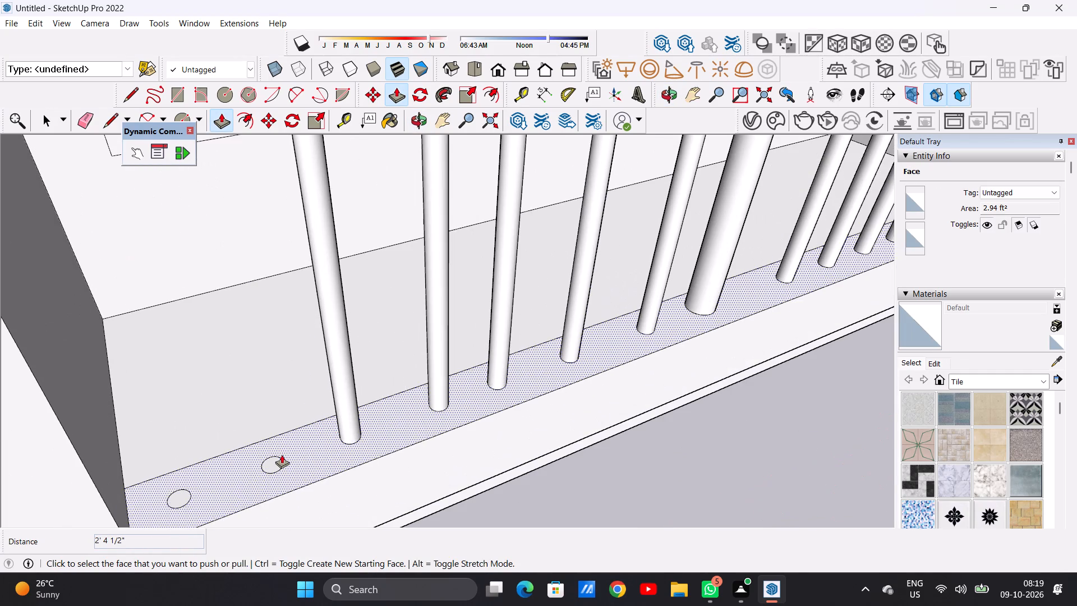
{"action": "left_click", "coordinate": [269, 459]}
{"action": "scroll", "coordinate": [255, 396], "scroll_direction": "down", "scroll_amount": 6}
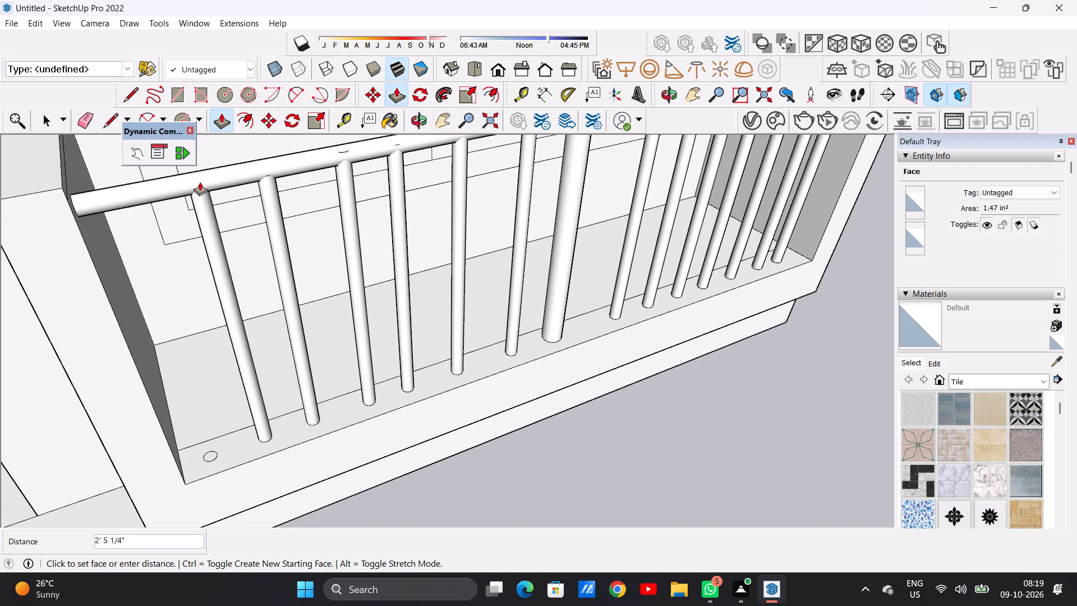
{"action": "left_click", "coordinate": [200, 182]}
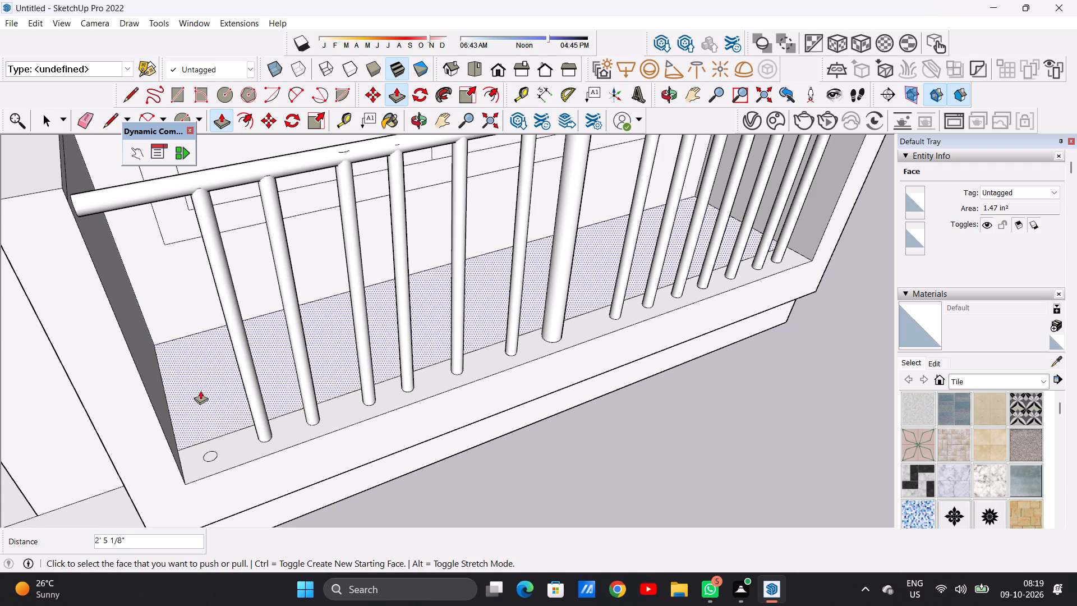
Push/Pull the seventh circle left of the thick post, nearest the balcony's side wall, up into the rail, about 2' 4 15/16".
{"action": "left_click", "coordinate": [209, 451]}
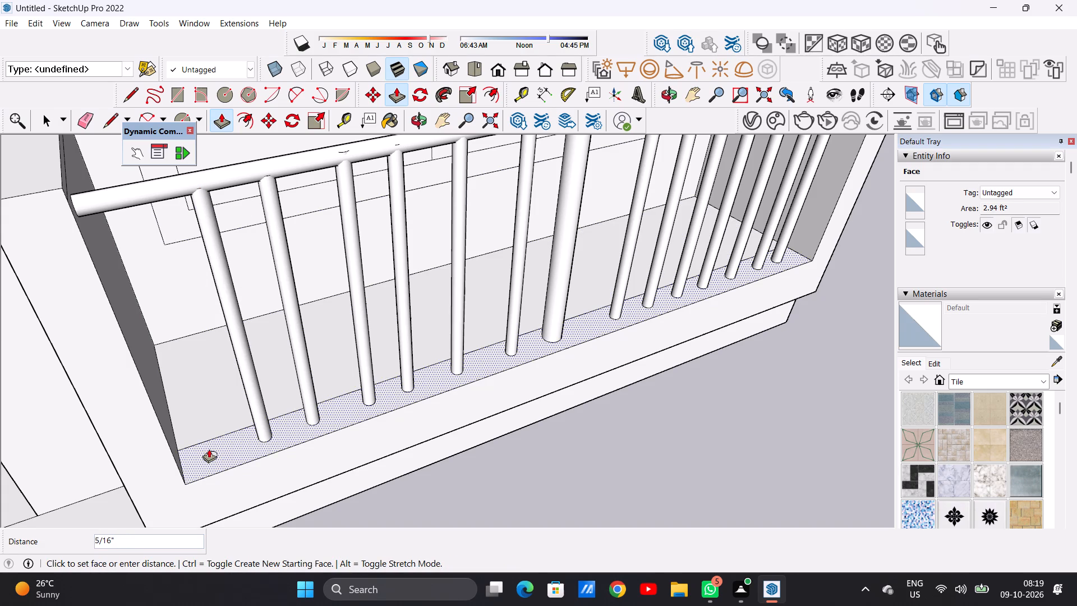
{"action": "key", "text": "space"}
{"action": "key", "text": "p"}
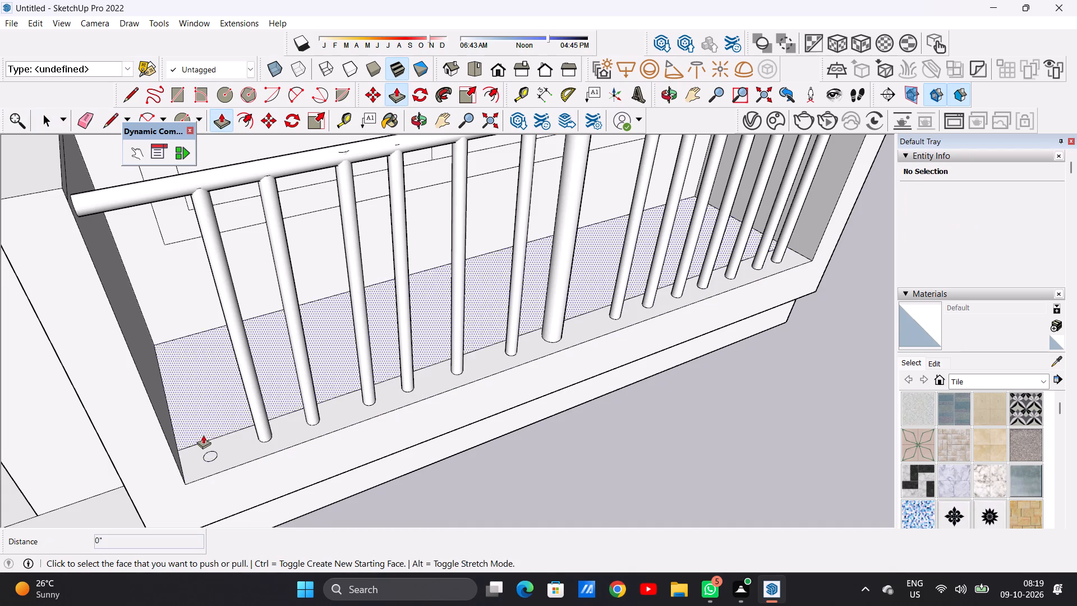
{"action": "middle_click_drag", "start_coordinate": [213, 461], "coordinate": [222, 476]}
{"action": "scroll", "coordinate": [214, 456], "scroll_direction": "up", "scroll_amount": 7}
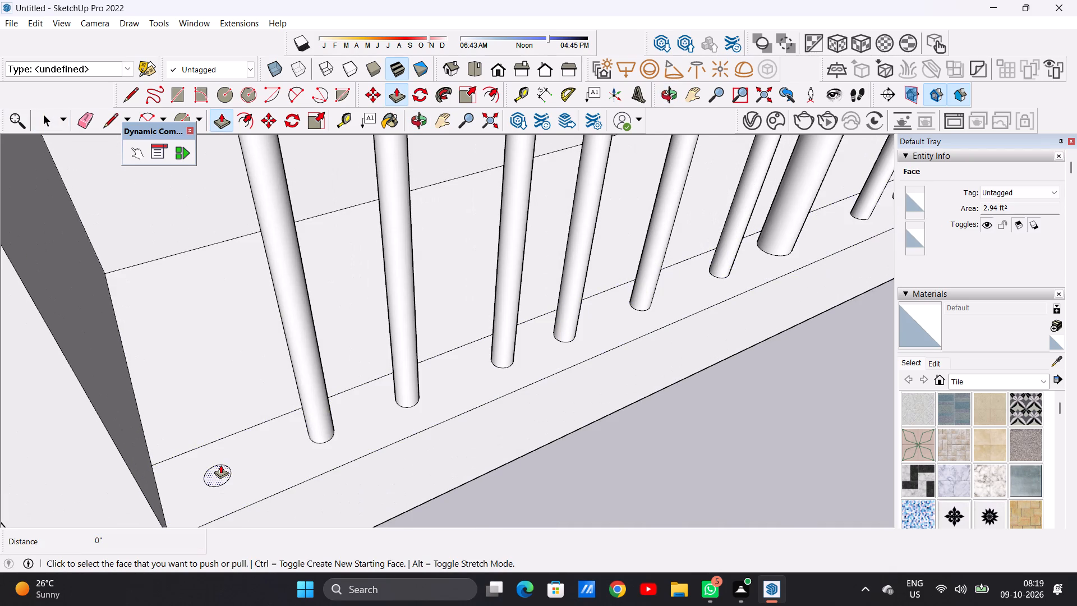
{"action": "left_click", "coordinate": [220, 465]}
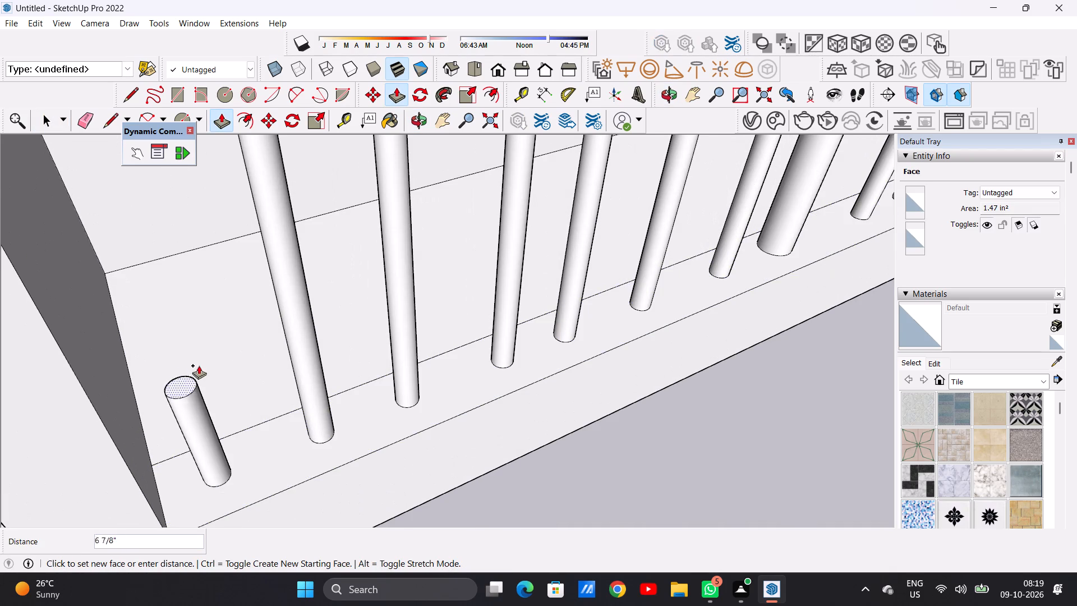
{"action": "scroll", "coordinate": [225, 348], "scroll_direction": "down", "scroll_amount": 10}
{"action": "scroll", "coordinate": [171, 217], "scroll_direction": "up", "scroll_amount": 6}
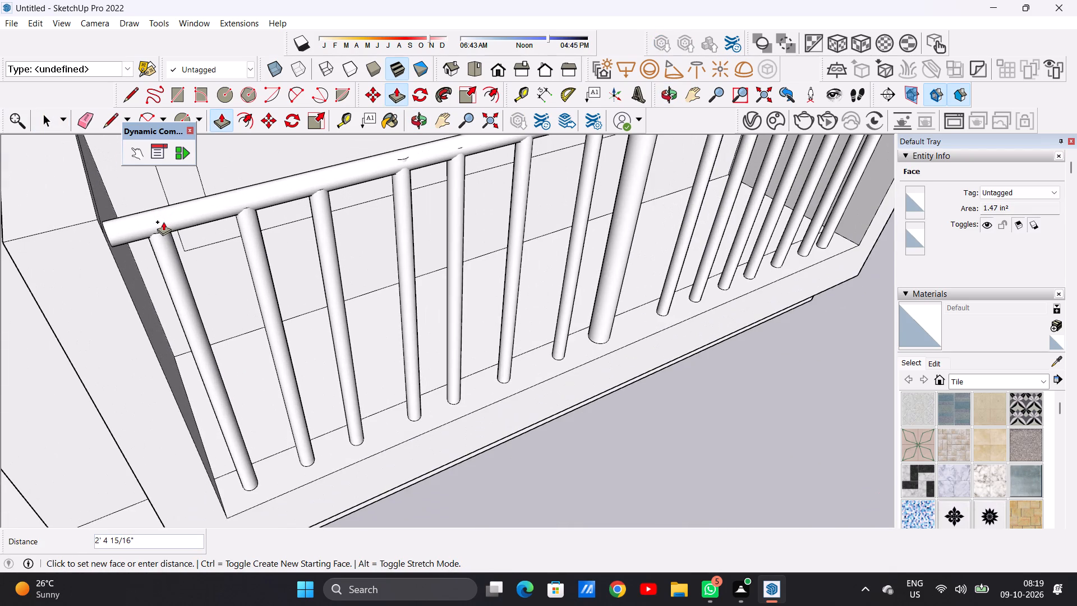
{"action": "left_click", "coordinate": [163, 222]}
{"action": "key", "text": "space"}
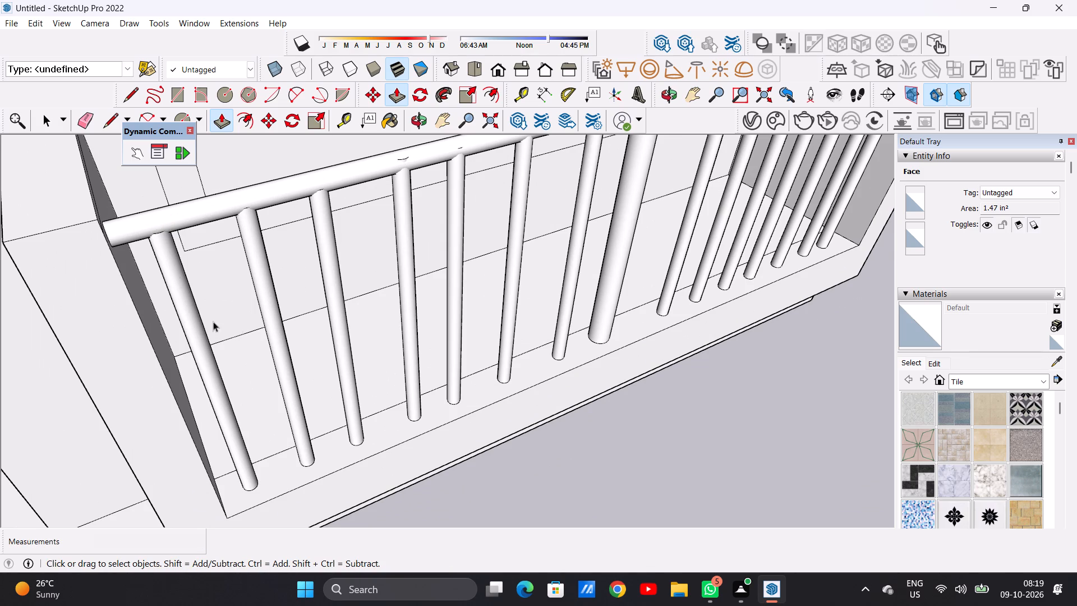
Examine the balcony railing, window bay and remaining slab from the front, both sides and above.
{"action": "scroll", "coordinate": [262, 338], "scroll_direction": "down", "scroll_amount": 17}
{"action": "middle_click_drag", "start_coordinate": [519, 335], "coordinate": [396, 212]}
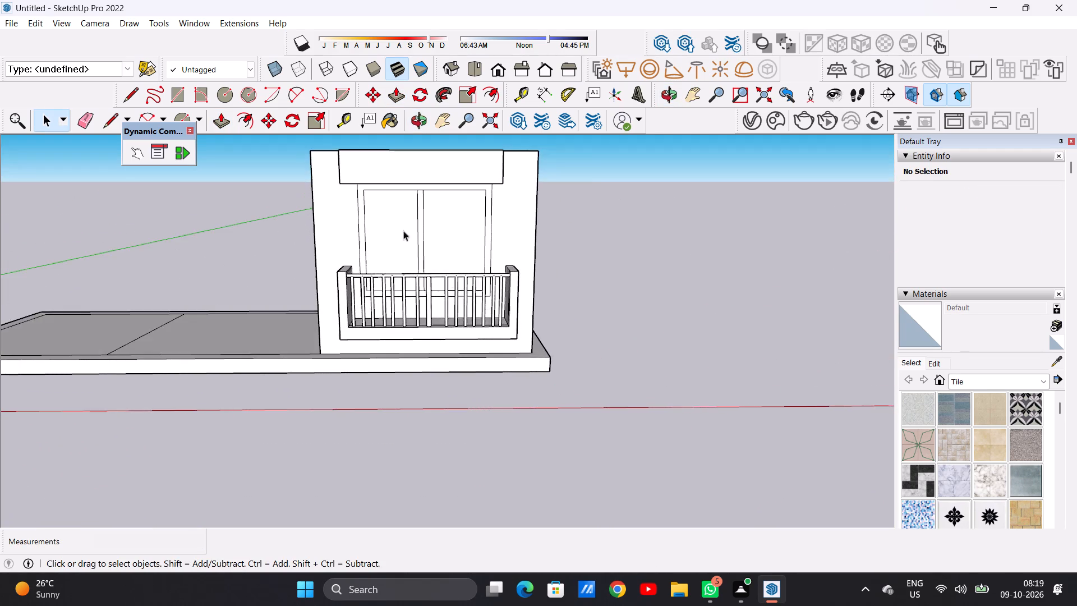
{"action": "scroll", "coordinate": [430, 361], "scroll_direction": "down", "scroll_amount": 9}
{"action": "scroll", "coordinate": [449, 320], "scroll_direction": "up", "scroll_amount": 8}
{"action": "middle_click_drag", "start_coordinate": [436, 339], "coordinate": [427, 284]}
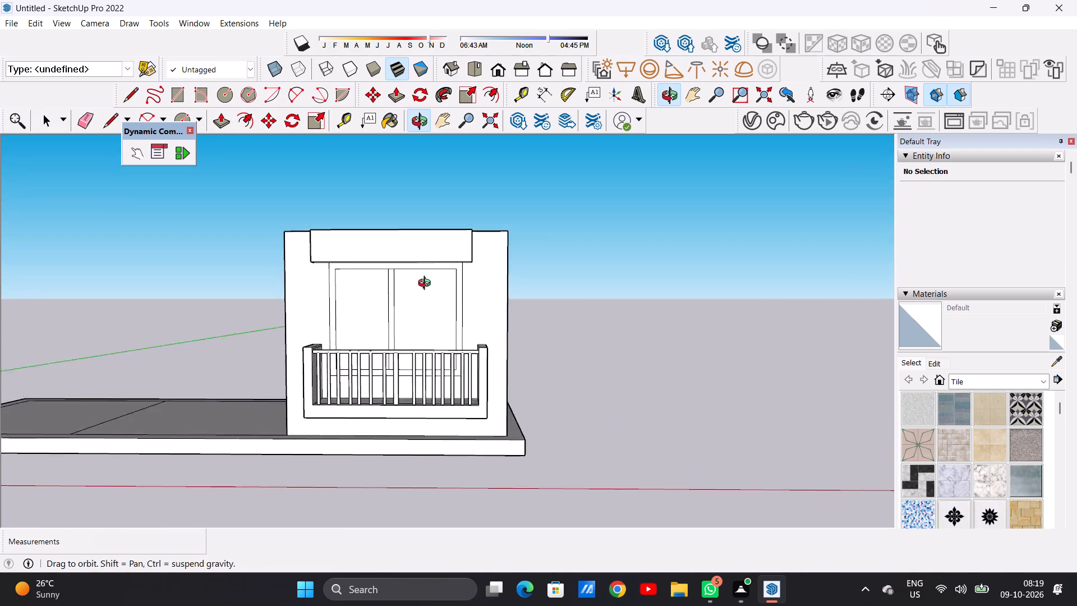
{"action": "middle_click_drag", "start_coordinate": [427, 284], "coordinate": [428, 322]}
{"action": "scroll", "coordinate": [363, 394], "scroll_direction": "down", "scroll_amount": 5}
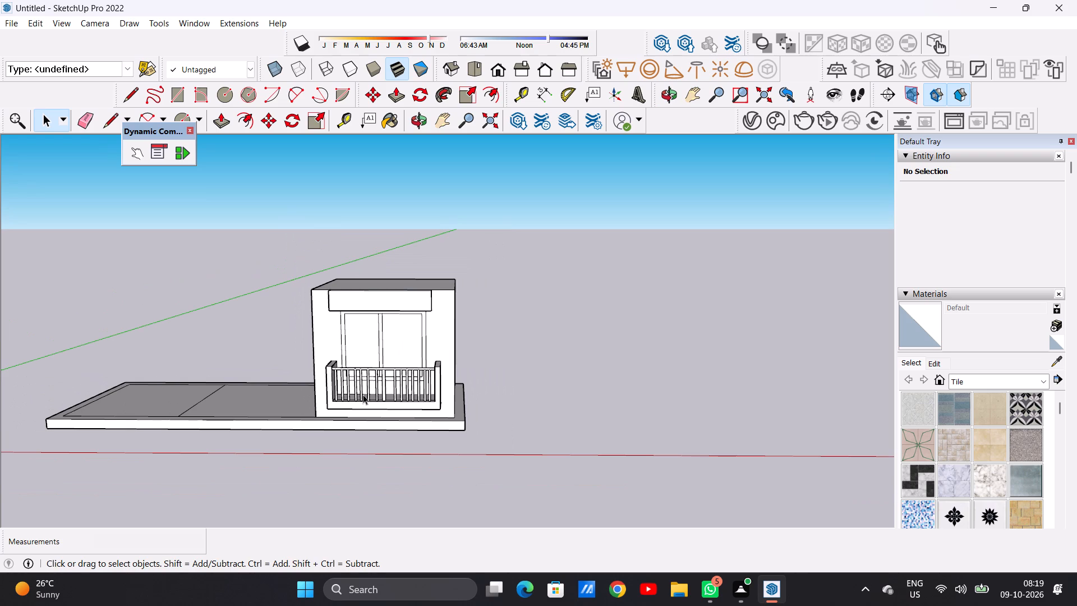
{"action": "scroll", "coordinate": [255, 355], "scroll_direction": "down", "scroll_amount": 3}
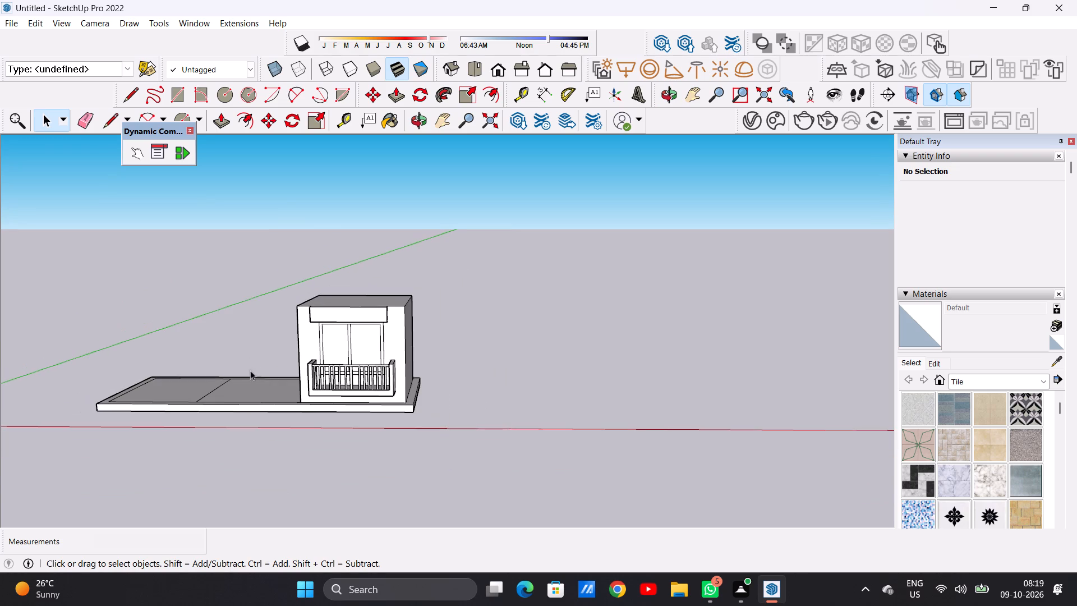
{"action": "scroll", "coordinate": [375, 344], "scroll_direction": "up", "scroll_amount": 11}
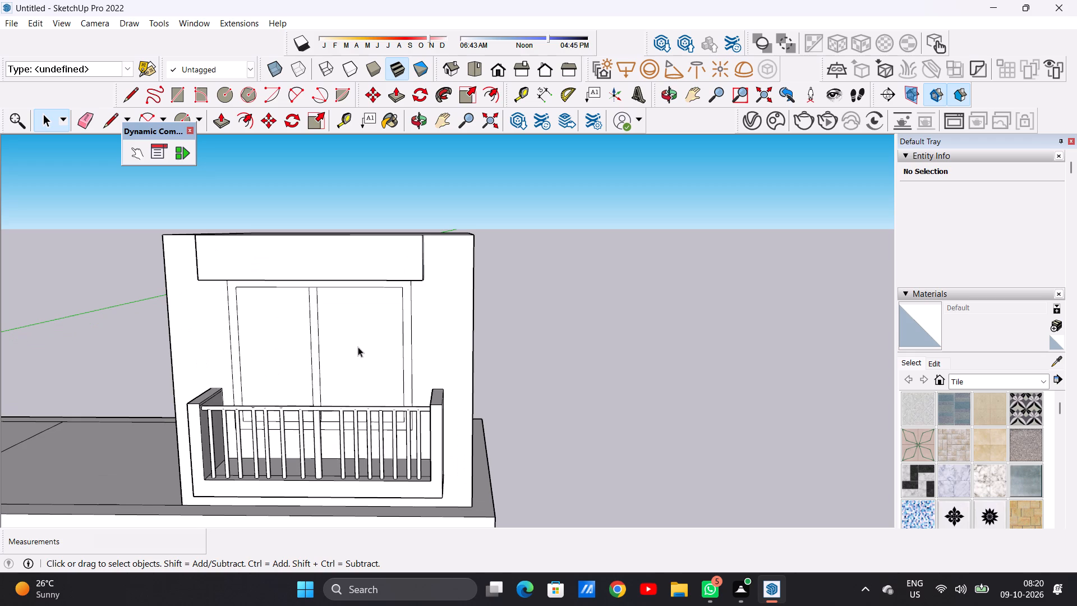
{"action": "scroll", "coordinate": [340, 332], "scroll_direction": "down", "scroll_amount": 5}
{"action": "middle_click_drag", "start_coordinate": [448, 352], "coordinate": [316, 345]}
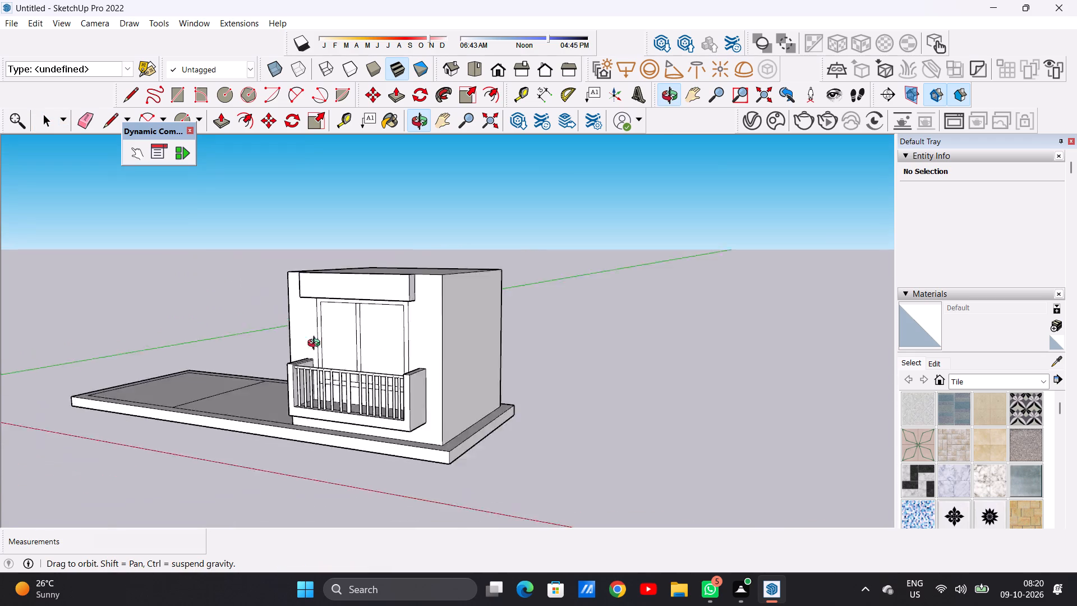
{"action": "middle_click_drag", "start_coordinate": [316, 345], "coordinate": [699, 334]}
{"action": "middle_click_drag", "start_coordinate": [697, 334], "coordinate": [435, 345]}
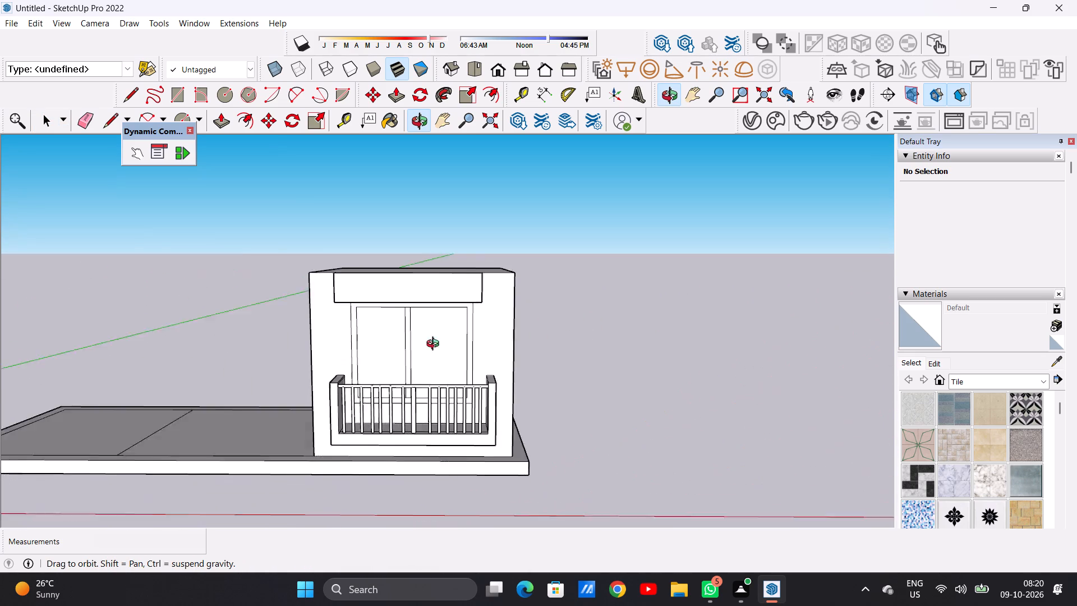
{"action": "middle_click_drag", "start_coordinate": [435, 345], "coordinate": [422, 345]}
{"action": "middle_click_drag", "start_coordinate": [395, 347], "coordinate": [425, 349]}
{"action": "scroll", "coordinate": [311, 400], "scroll_direction": "down", "scroll_amount": 4}
{"action": "scroll", "coordinate": [484, 383], "scroll_direction": "down", "scroll_amount": 2}
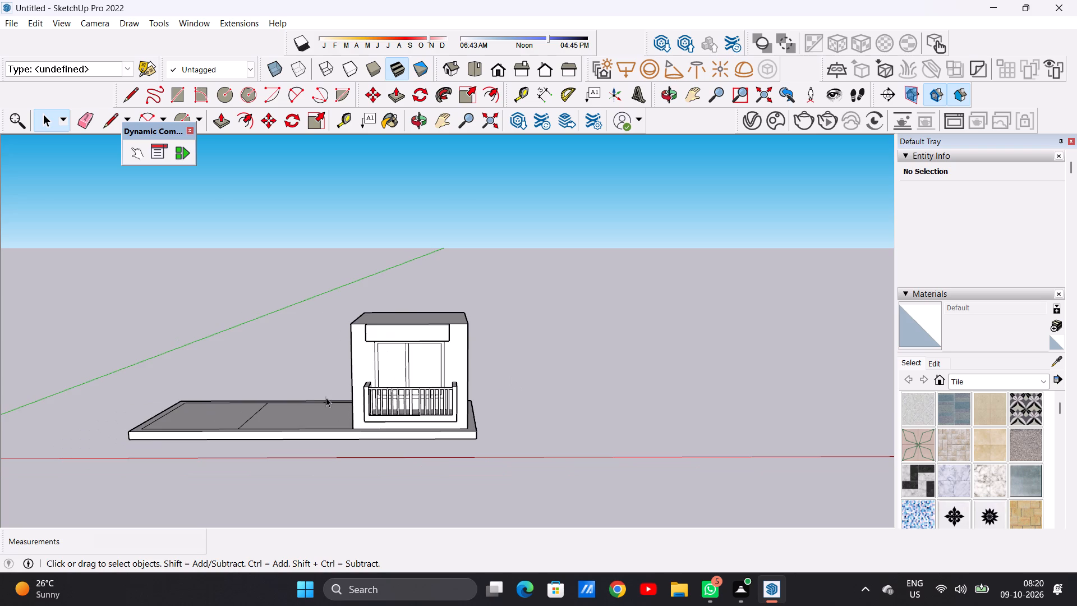
{"action": "scroll", "coordinate": [326, 397], "scroll_direction": "up", "scroll_amount": 6}
{"action": "middle_click_drag", "start_coordinate": [352, 415], "coordinate": [370, 488]}
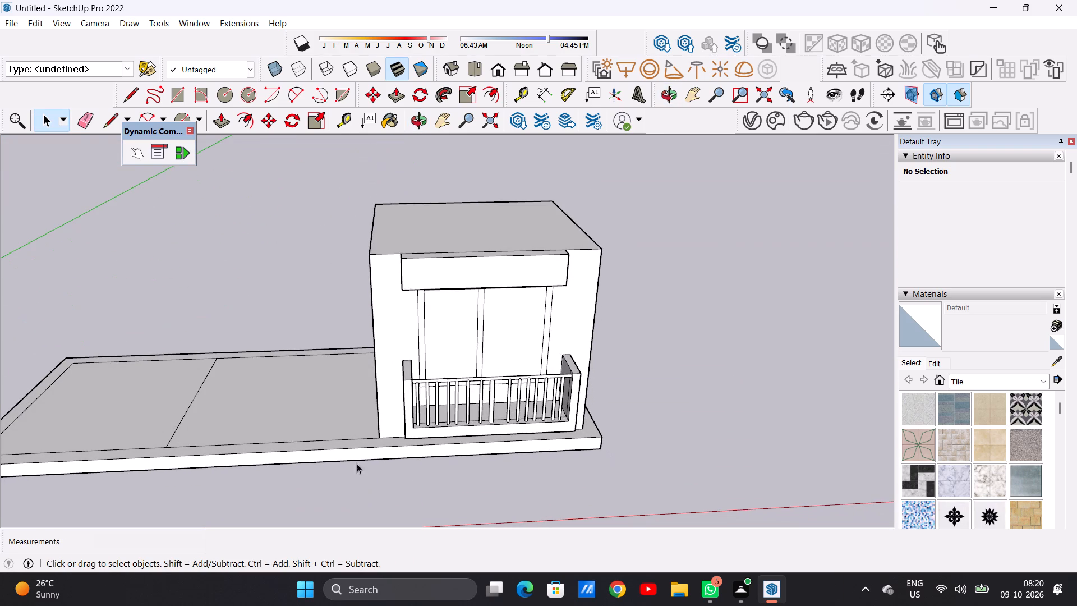
{"action": "scroll", "coordinate": [359, 444], "scroll_direction": "up", "scroll_amount": 2}
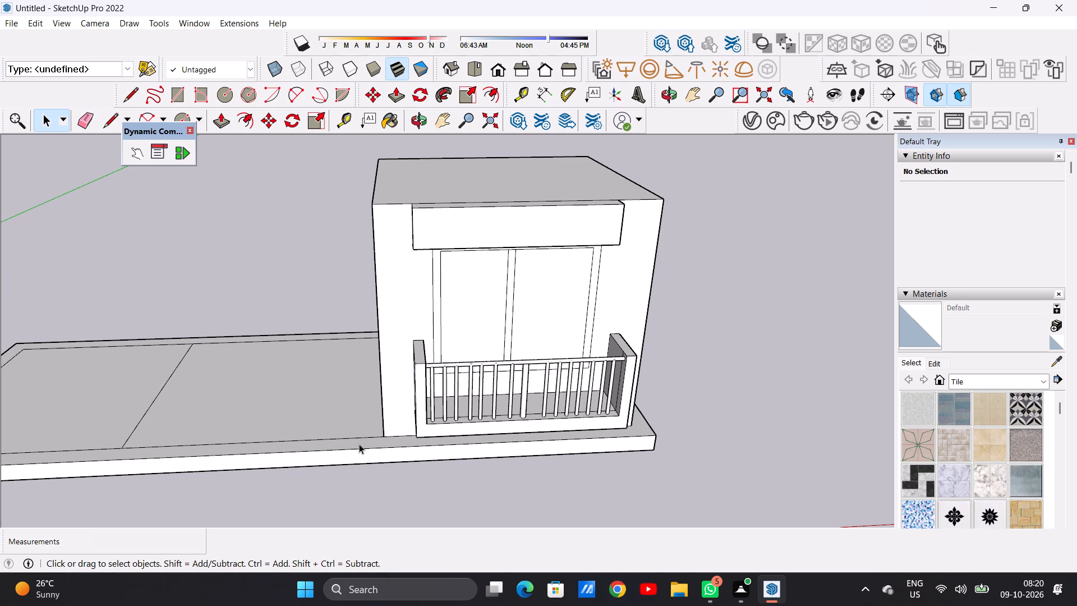
{"action": "middle_click_drag", "start_coordinate": [298, 401], "coordinate": [409, 434]}
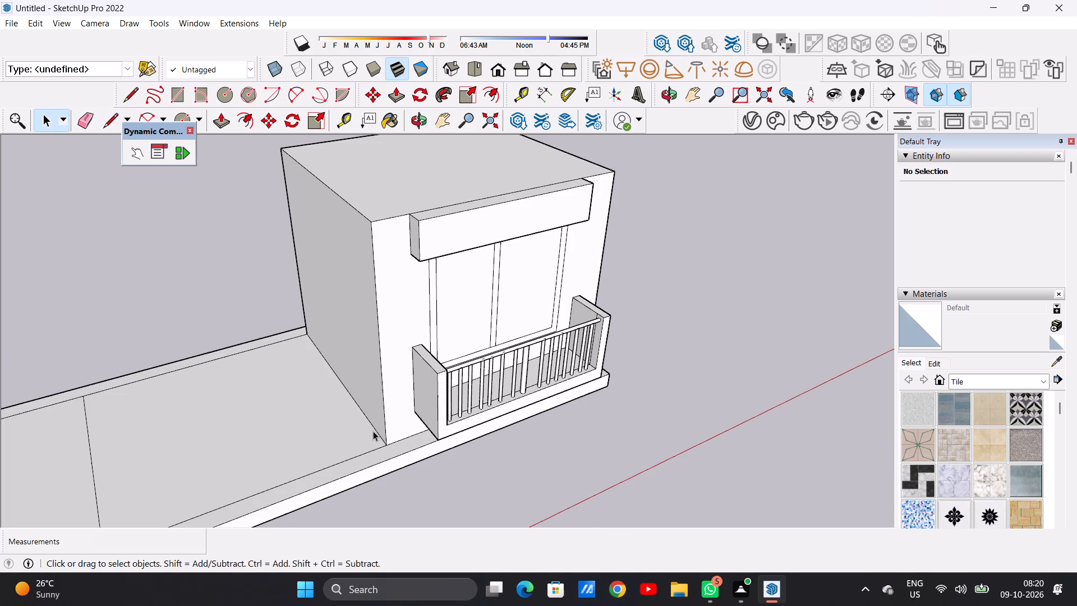
{"action": "scroll", "coordinate": [458, 401], "scroll_direction": "down", "scroll_amount": 2}
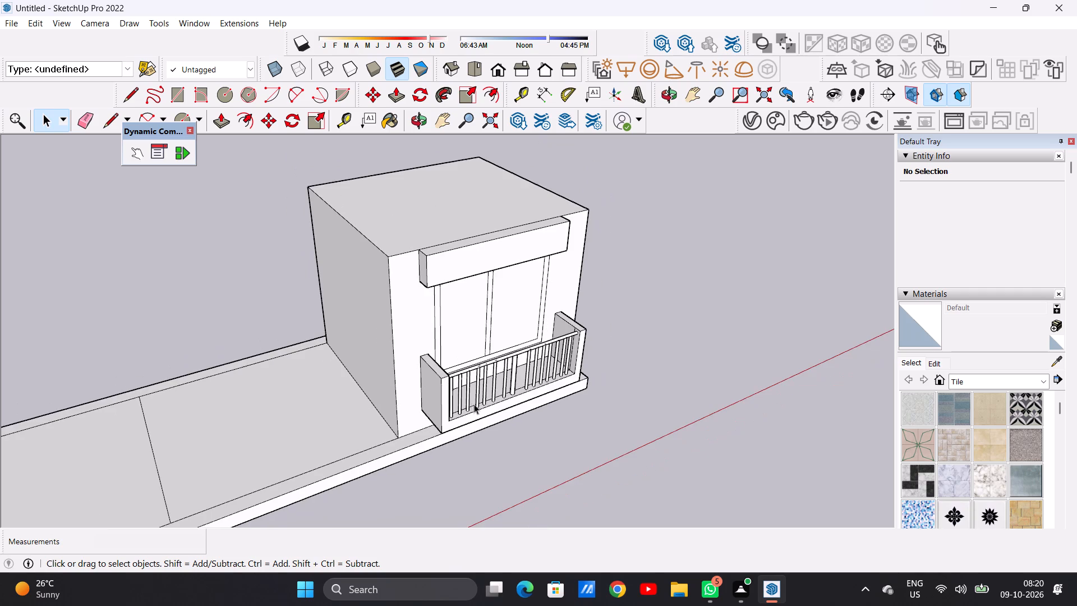
{"action": "middle_click_drag", "start_coordinate": [471, 405], "coordinate": [293, 426]}
{"action": "middle_click_drag", "start_coordinate": [456, 379], "coordinate": [392, 393]}
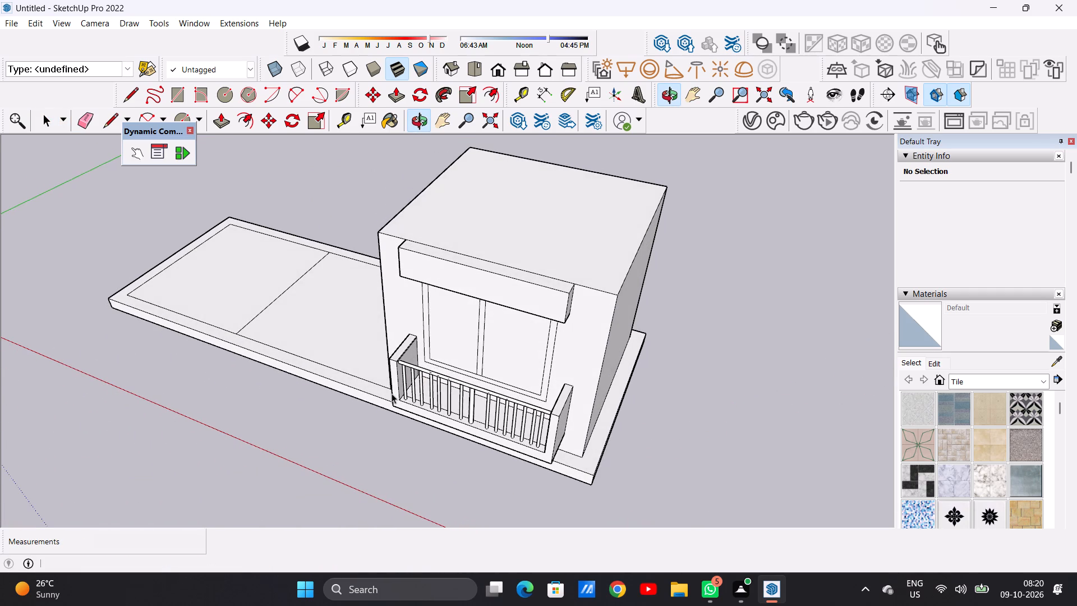
{"action": "middle_click_drag", "start_coordinate": [403, 405], "coordinate": [438, 276]}
{"action": "middle_click_drag", "start_coordinate": [434, 276], "coordinate": [235, 288]}
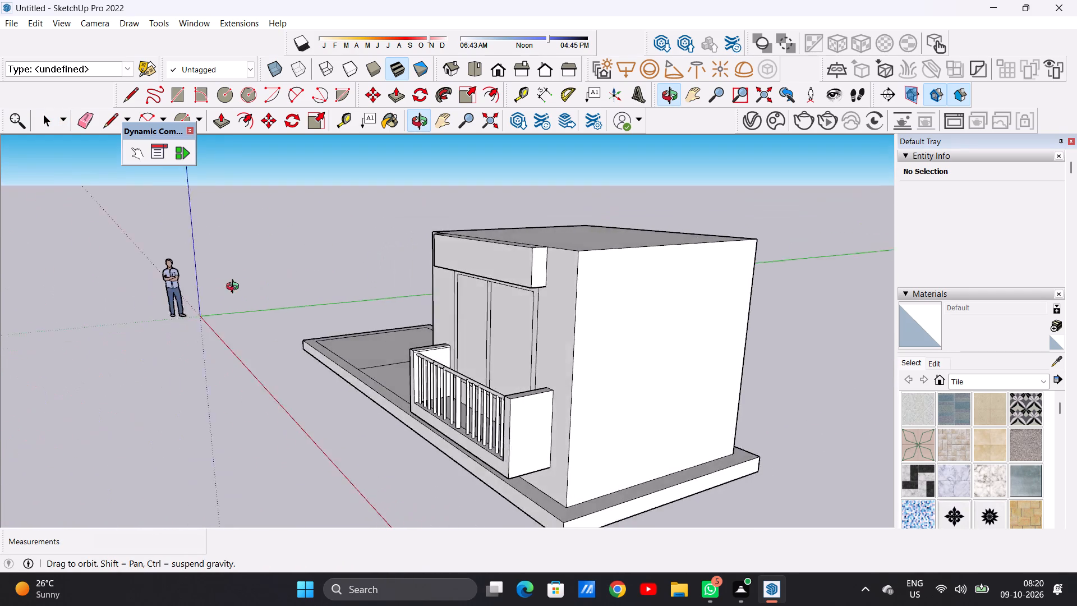
{"action": "middle_click_drag", "start_coordinate": [235, 288], "coordinate": [485, 292]}
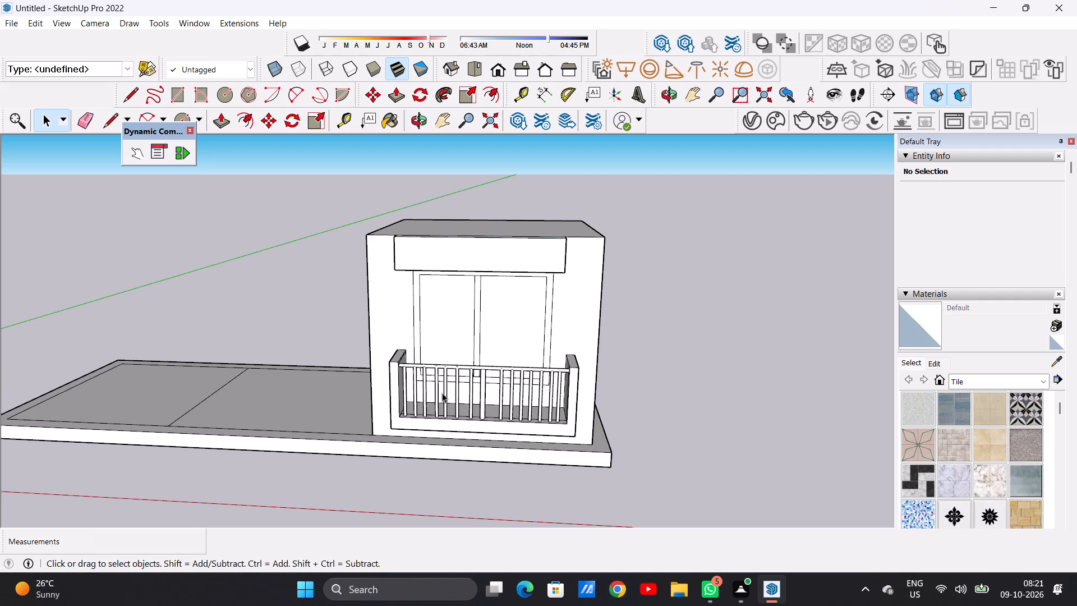
{"action": "middle_click_drag", "start_coordinate": [413, 397], "coordinate": [315, 323]}
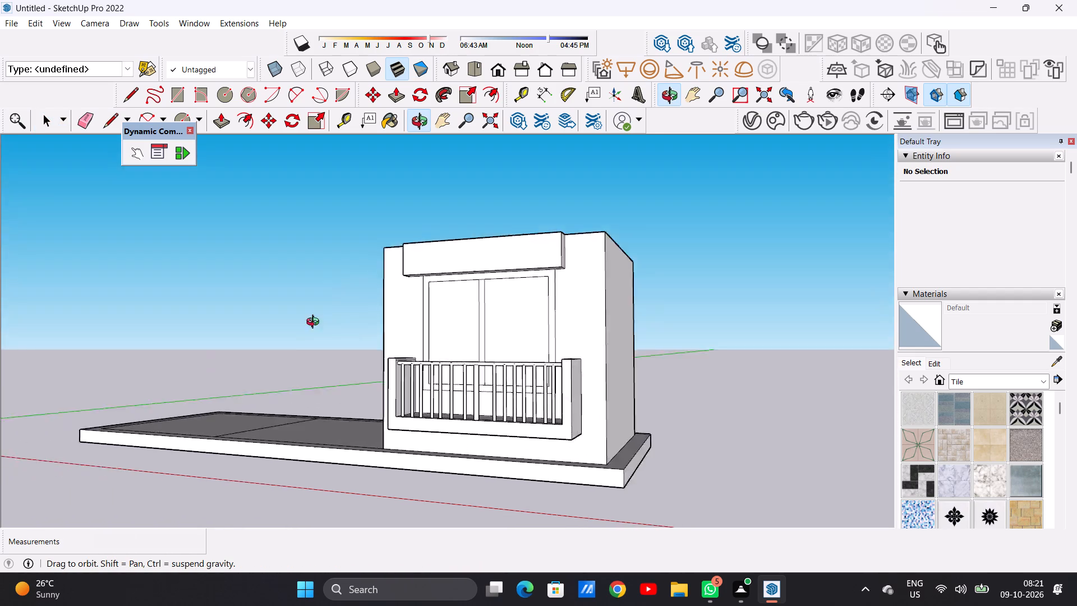
{"action": "middle_click_drag", "start_coordinate": [315, 323], "coordinate": [126, 324]}
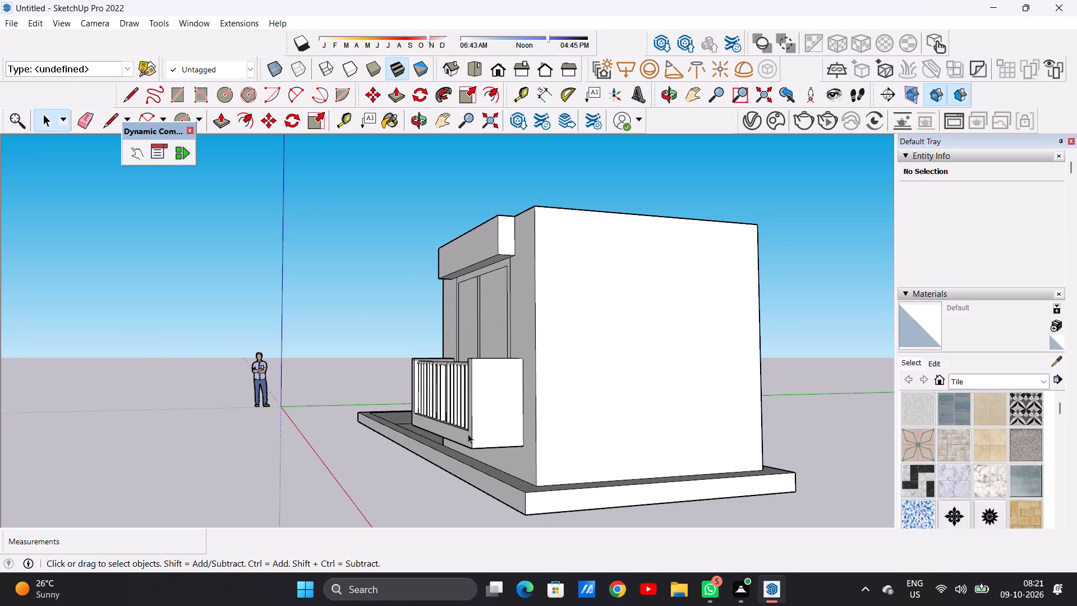
{"action": "scroll", "coordinate": [463, 426], "scroll_direction": "up", "scroll_amount": 7}
{"action": "middle_click_drag", "start_coordinate": [448, 424], "coordinate": [572, 425]}
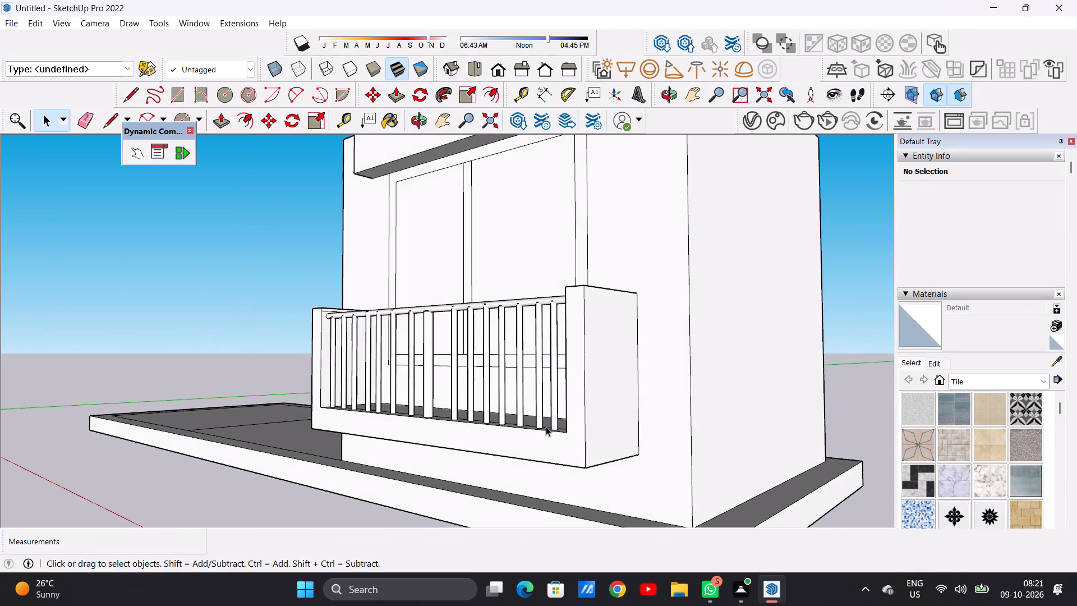
{"action": "scroll", "coordinate": [538, 426], "scroll_direction": "down", "scroll_amount": 10}
{"action": "middle_click_drag", "start_coordinate": [526, 386], "coordinate": [620, 468]}
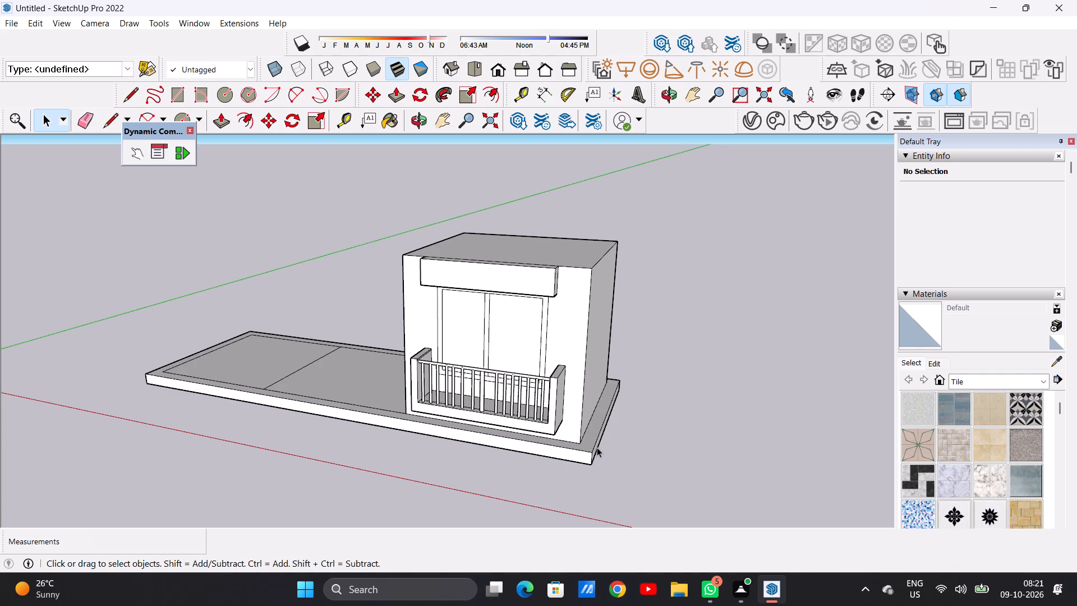
{"action": "scroll", "coordinate": [614, 436], "scroll_direction": "up", "scroll_amount": 1}
{"action": "scroll", "coordinate": [525, 406], "scroll_direction": "up", "scroll_amount": 3}
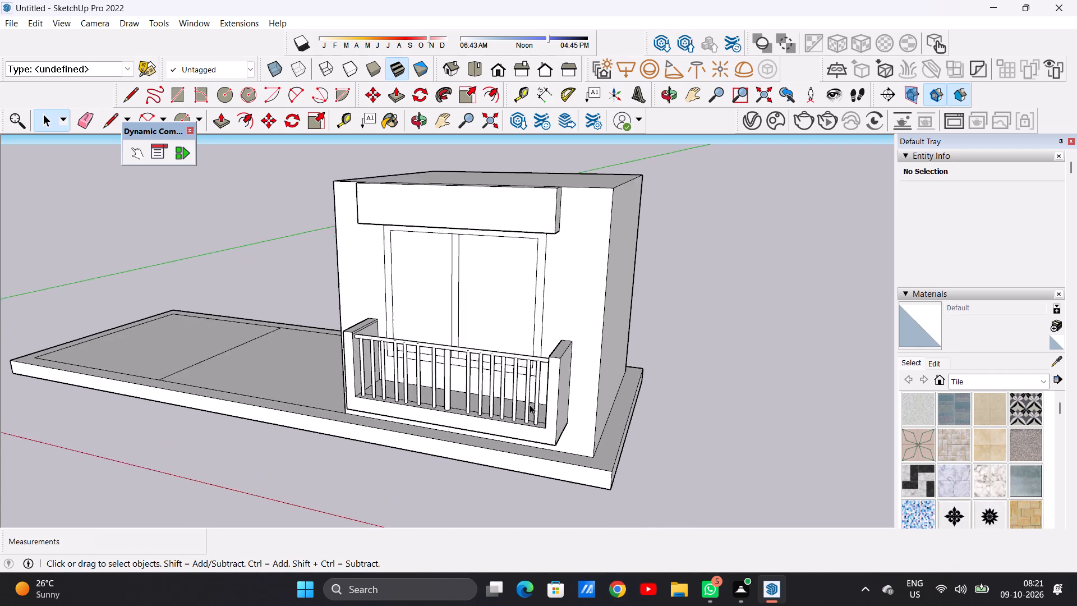
{"action": "scroll", "coordinate": [530, 405], "scroll_direction": "up", "scroll_amount": 2}
{"action": "middle_click_drag", "start_coordinate": [555, 422], "coordinate": [596, 428]}
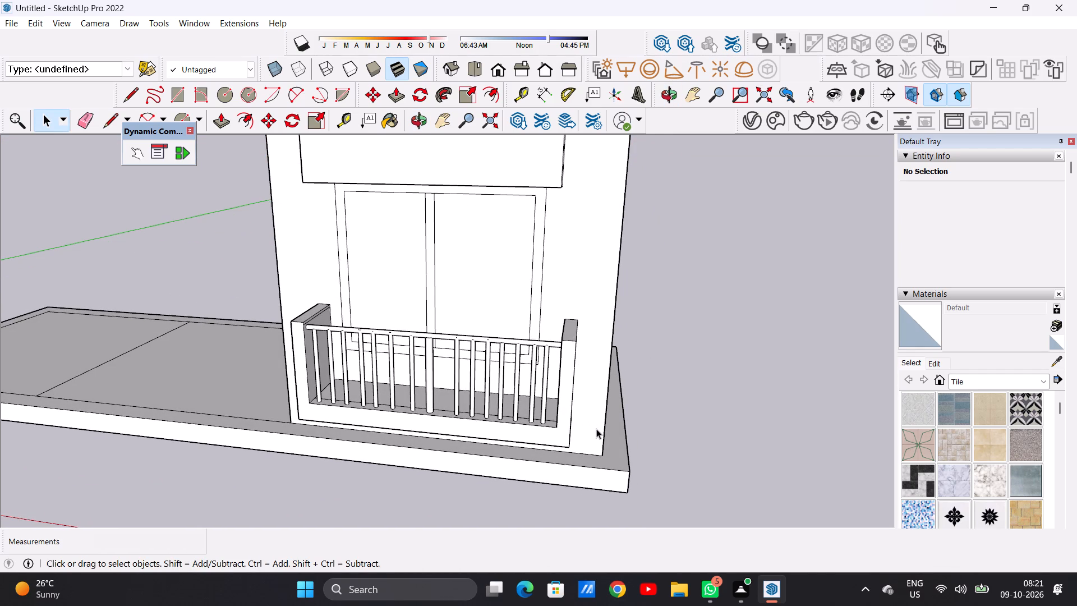
{"action": "scroll", "coordinate": [589, 412], "scroll_direction": "down", "scroll_amount": 3}
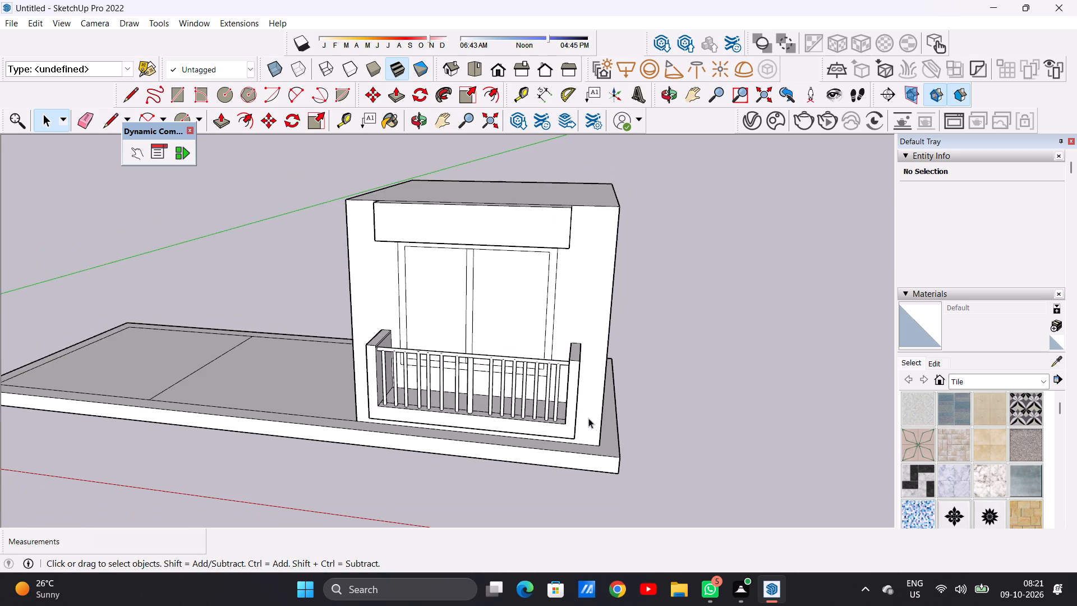
{"action": "middle_click_drag", "start_coordinate": [579, 442], "coordinate": [531, 336]}
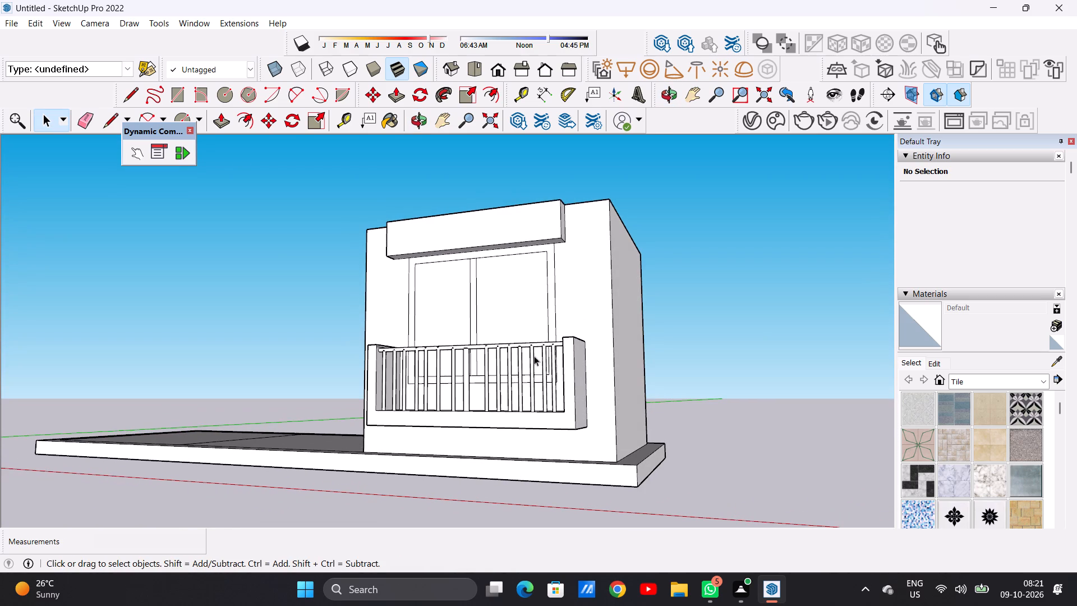
{"action": "scroll", "coordinate": [553, 398], "scroll_direction": "down", "scroll_amount": 3}
{"action": "scroll", "coordinate": [501, 471], "scroll_direction": "down", "scroll_amount": 2}
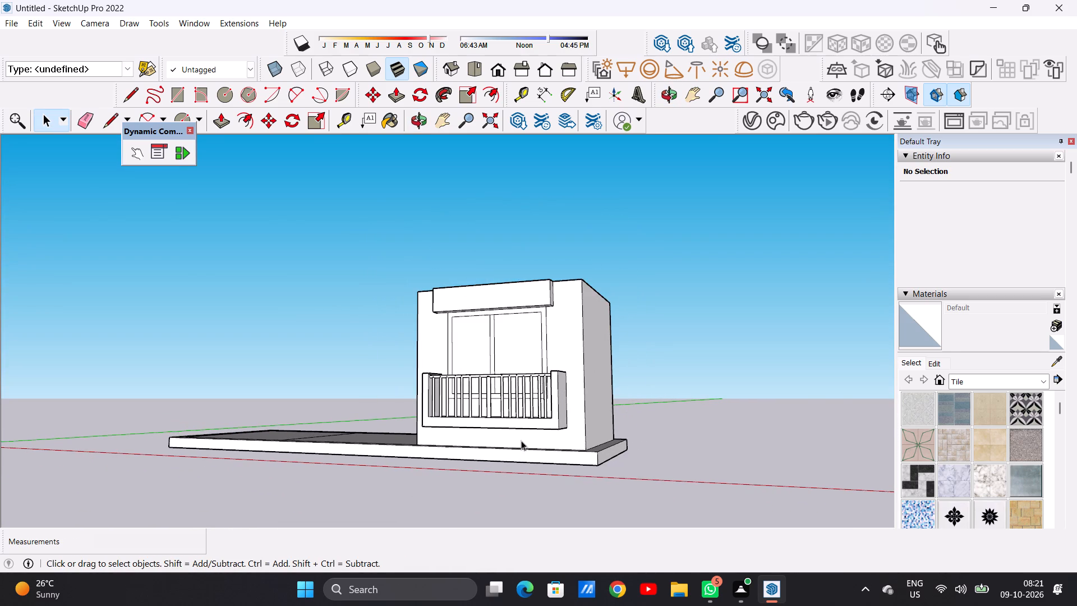
{"action": "scroll", "coordinate": [521, 440], "scroll_direction": "down", "scroll_amount": 2}
{"action": "scroll", "coordinate": [532, 380], "scroll_direction": "up", "scroll_amount": 5}
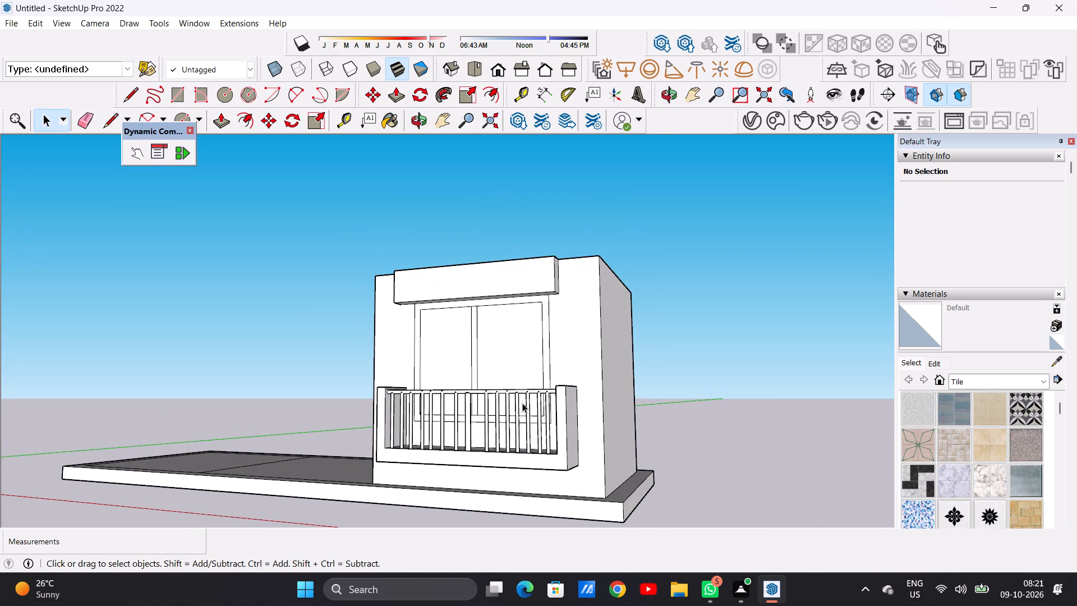
Draw a vertical line about 7 1/8" long across the balcony's lower front band, below the fifth baluster right of the thick post.
{"action": "middle_click_drag", "start_coordinate": [528, 408], "coordinate": [586, 499]}
{"action": "scroll", "coordinate": [548, 437], "scroll_direction": "up", "scroll_amount": 9}
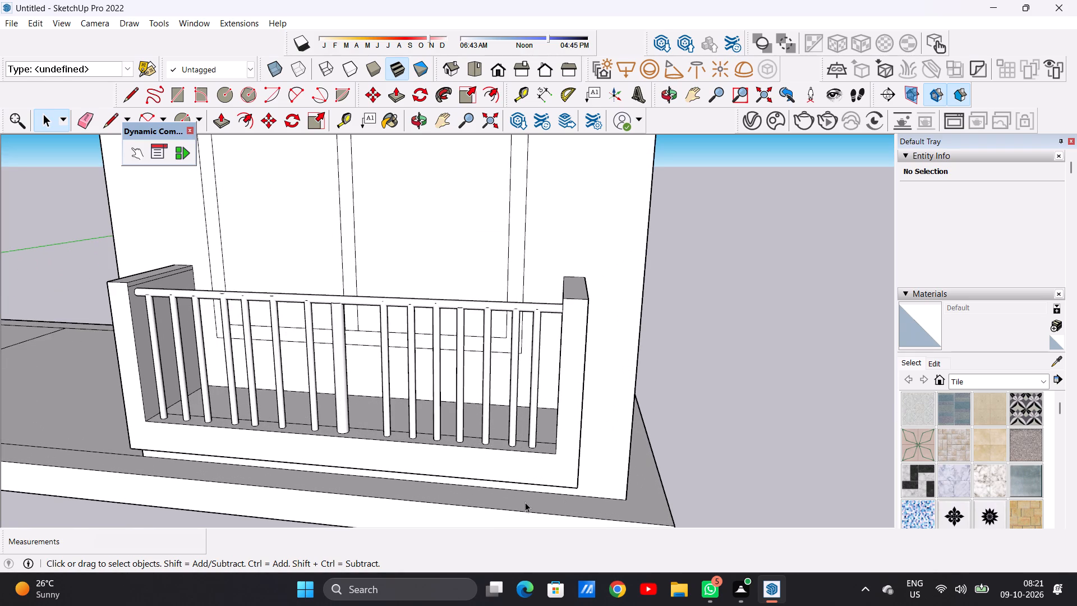
{"action": "scroll", "coordinate": [542, 420], "scroll_direction": "down", "scroll_amount": 6}
{"action": "scroll", "coordinate": [533, 460], "scroll_direction": "up", "scroll_amount": 7}
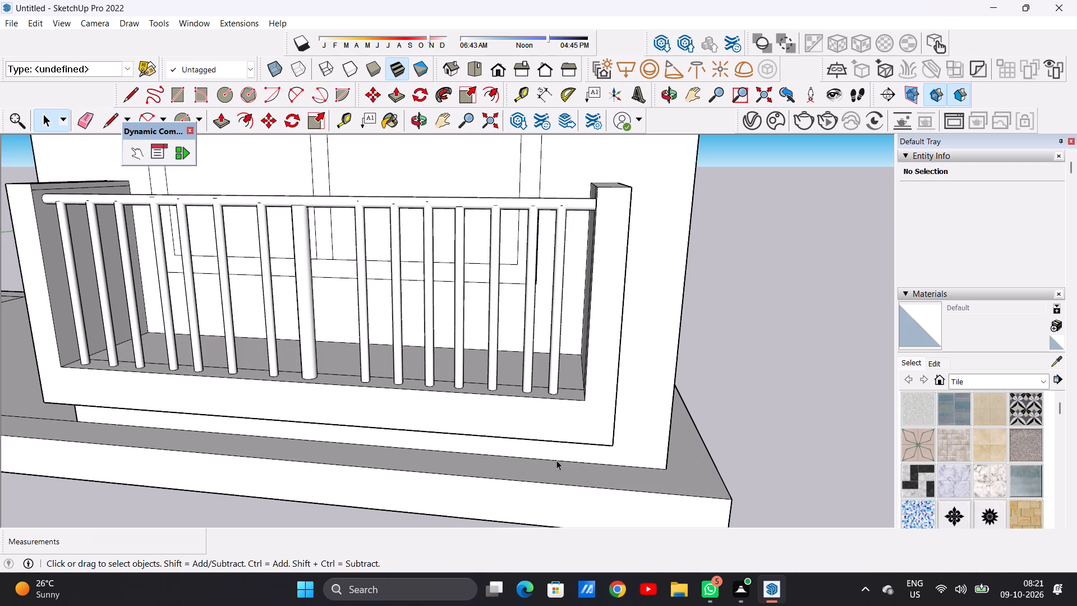
{"action": "key", "text": "l"}
{"action": "scroll", "coordinate": [504, 423], "scroll_direction": "up", "scroll_amount": 3}
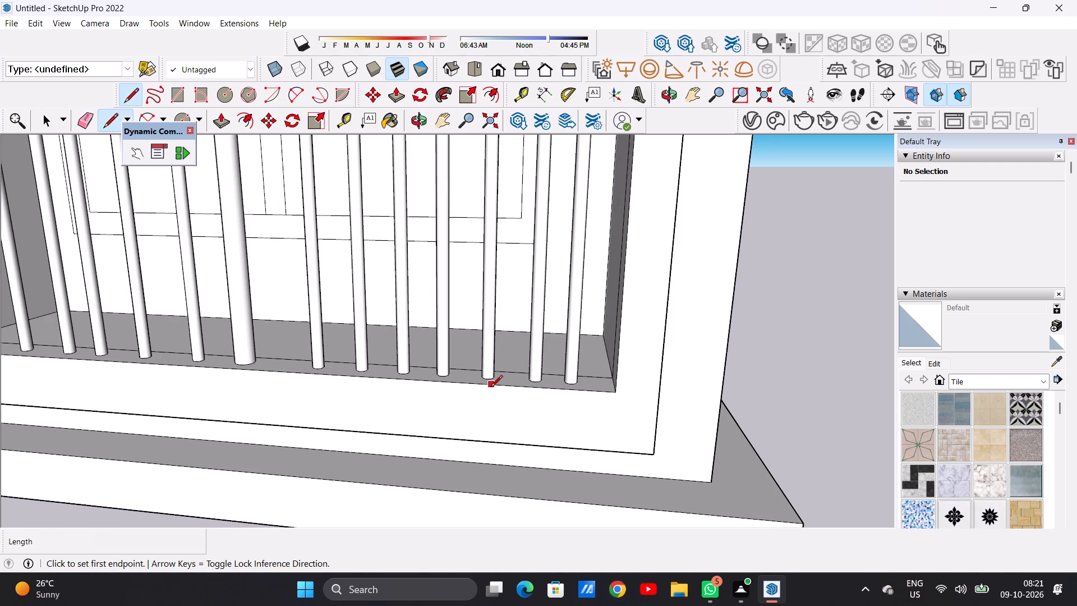
{"action": "left_click", "coordinate": [491, 388]}
{"action": "left_click", "coordinate": [488, 443]}
Draw a second vertical line across the balcony's lower front band, below the baluster farthest right of the thick post.
{"action": "left_click", "coordinate": [569, 393]}
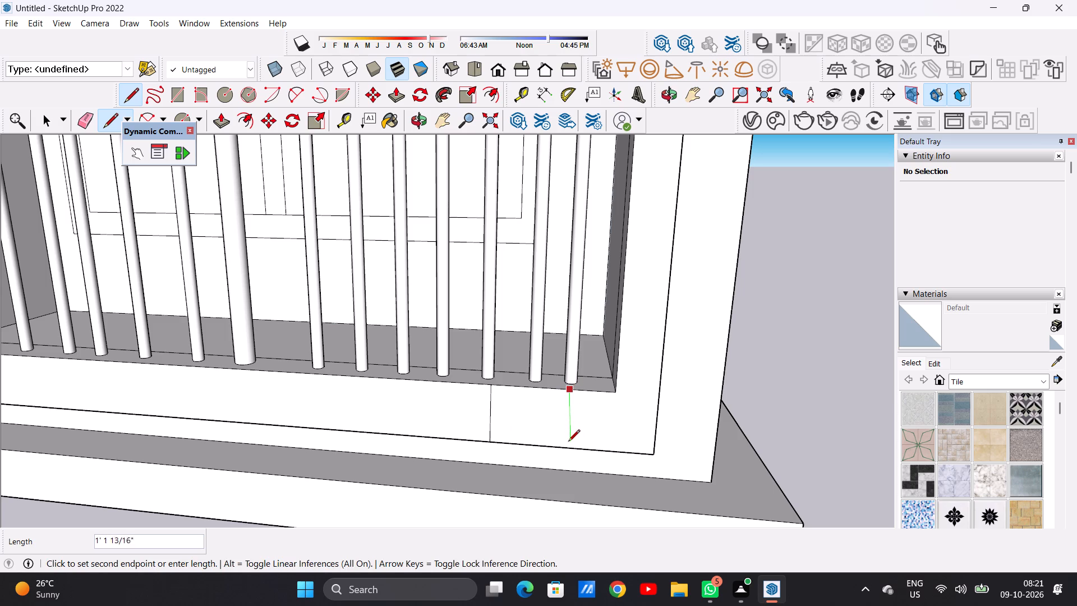
{"action": "left_click", "coordinate": [569, 446]}
{"action": "key", "text": "space"}
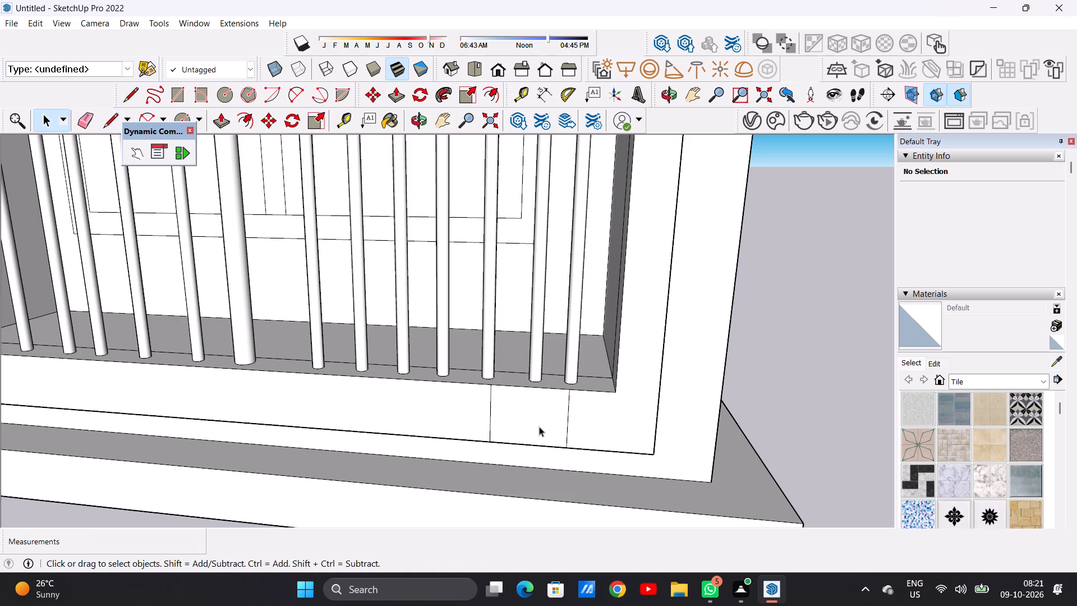
Copy the rectangle between the two vertical lines about 5' 11 13/16" along the lower front band to its left end.
{"action": "double_click", "coordinate": [539, 426]}
{"action": "key", "text": "m"}
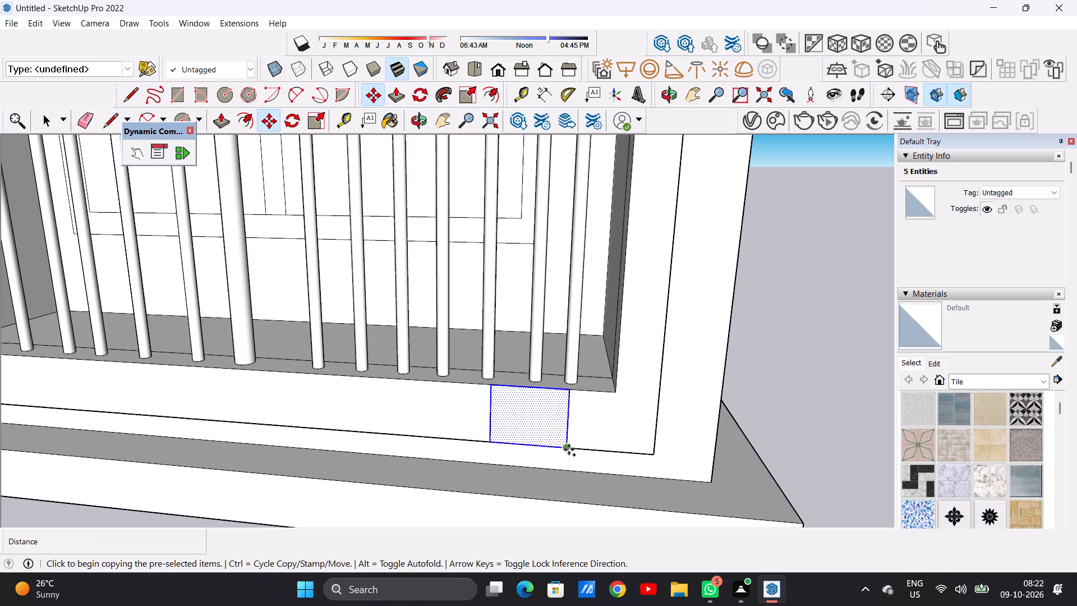
{"action": "left_click", "coordinate": [569, 449]}
{"action": "scroll", "coordinate": [416, 435], "scroll_direction": "down", "scroll_amount": 4}
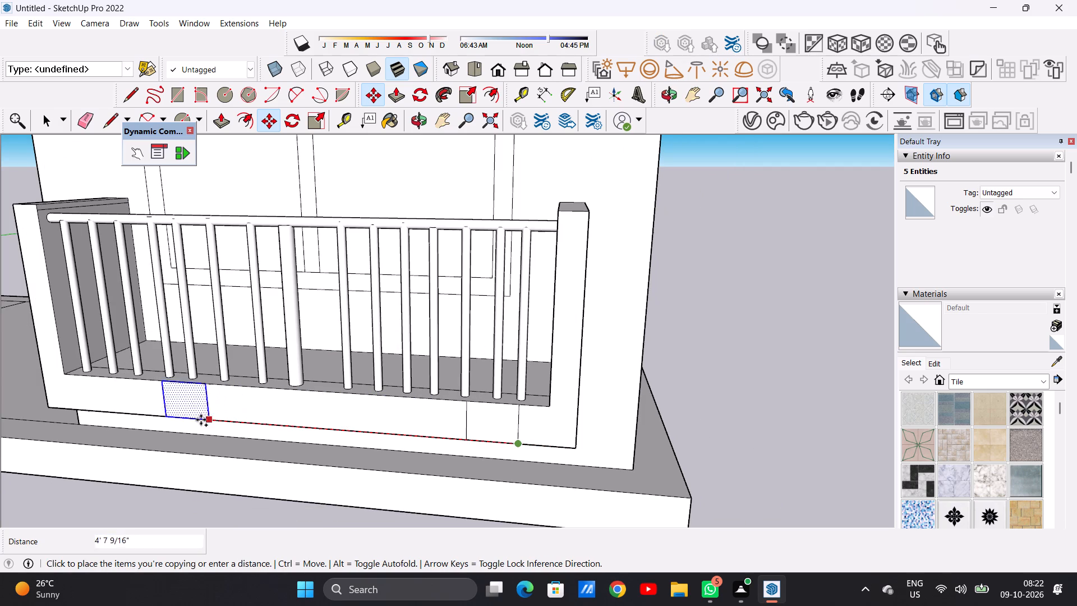
{"action": "left_click", "coordinate": [139, 413]}
{"action": "key", "text": "space"}
{"action": "left_click", "coordinate": [735, 377]}
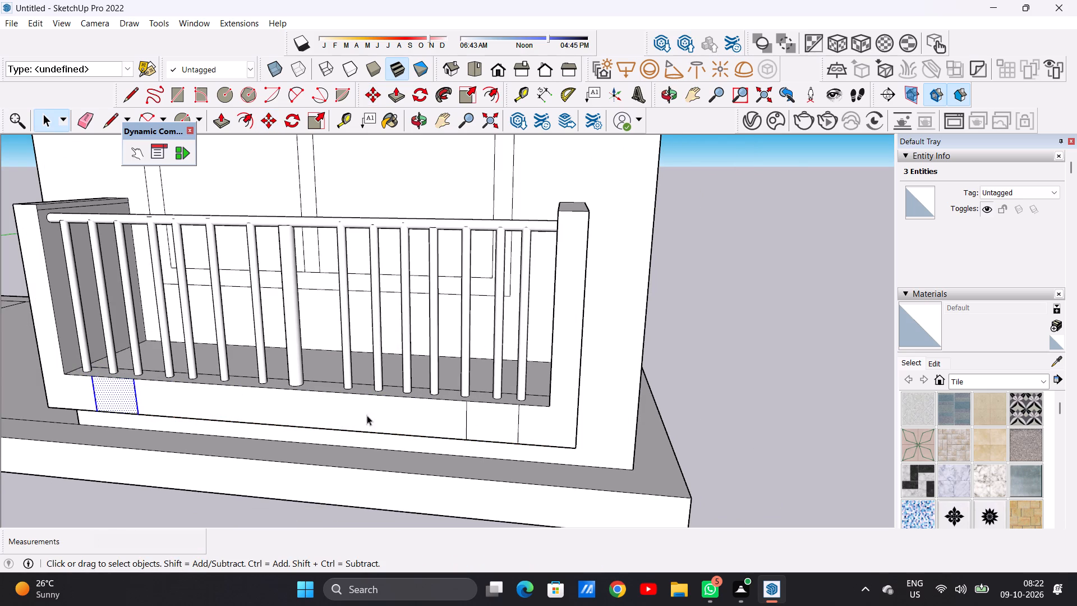
Move the copied rectangle about 3" along the lower front band toward the balcony's left side wall.
{"action": "scroll", "coordinate": [194, 415], "scroll_direction": "down", "scroll_amount": 6}
{"action": "middle_click_drag", "start_coordinate": [117, 418], "coordinate": [261, 419]}
{"action": "scroll", "coordinate": [320, 391], "scroll_direction": "down", "scroll_amount": 9}
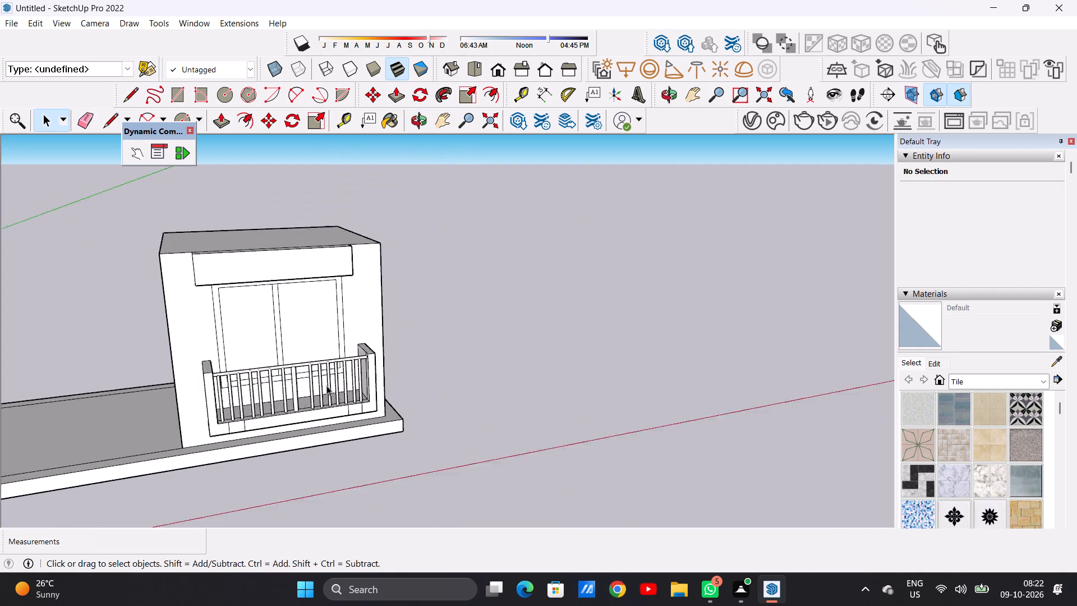
{"action": "scroll", "coordinate": [326, 385], "scroll_direction": "down", "scroll_amount": 2}
{"action": "middle_click_drag", "start_coordinate": [227, 416], "coordinate": [253, 426]}
{"action": "scroll", "coordinate": [256, 432], "scroll_direction": "up", "scroll_amount": 12}
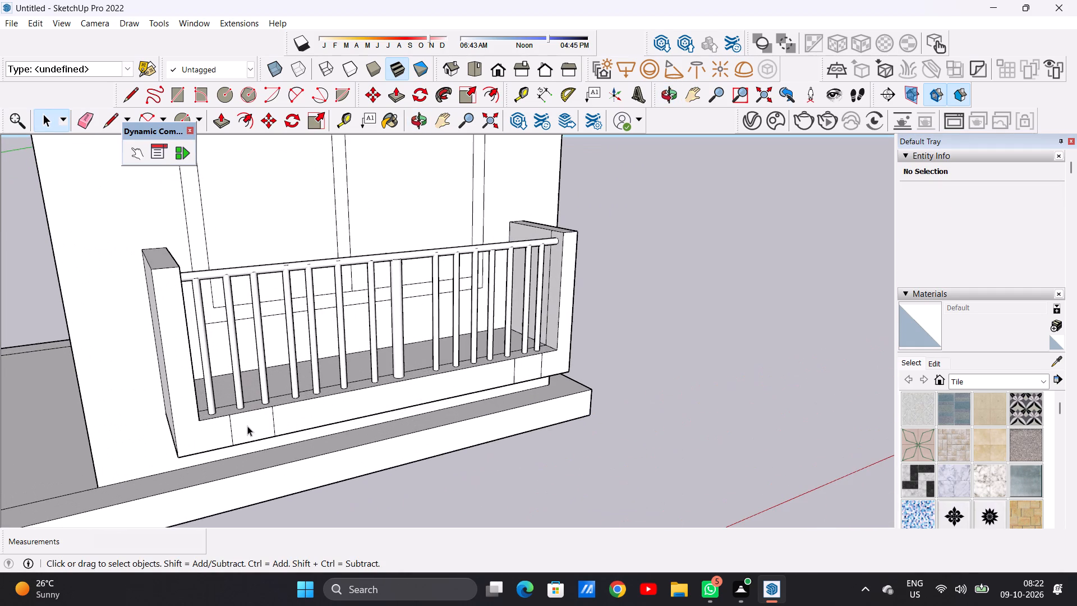
{"action": "scroll", "coordinate": [247, 426], "scroll_direction": "up", "scroll_amount": 1}
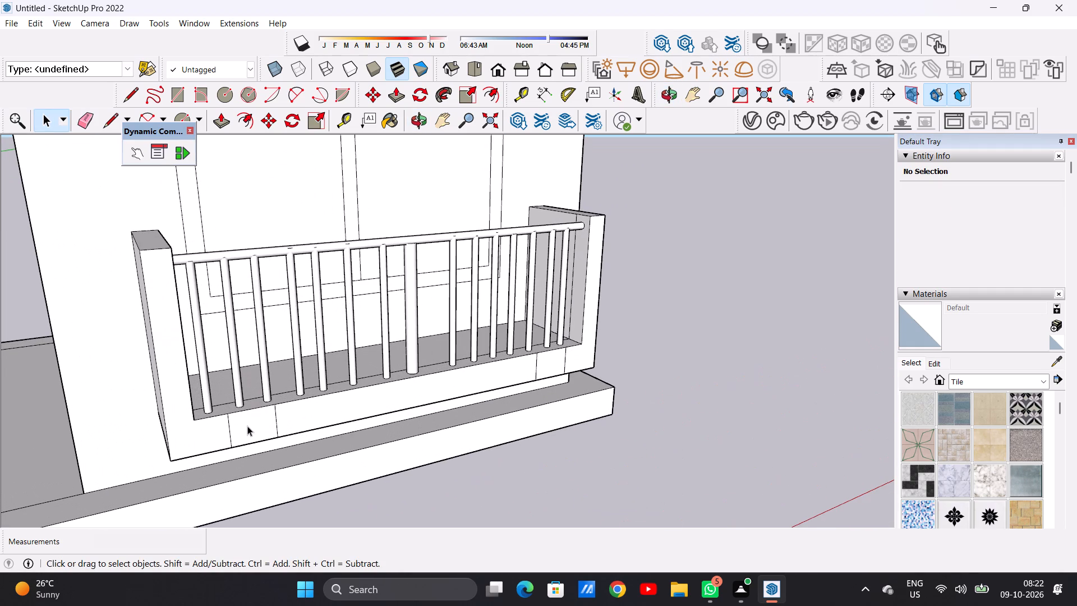
{"action": "double_click", "coordinate": [247, 426]}
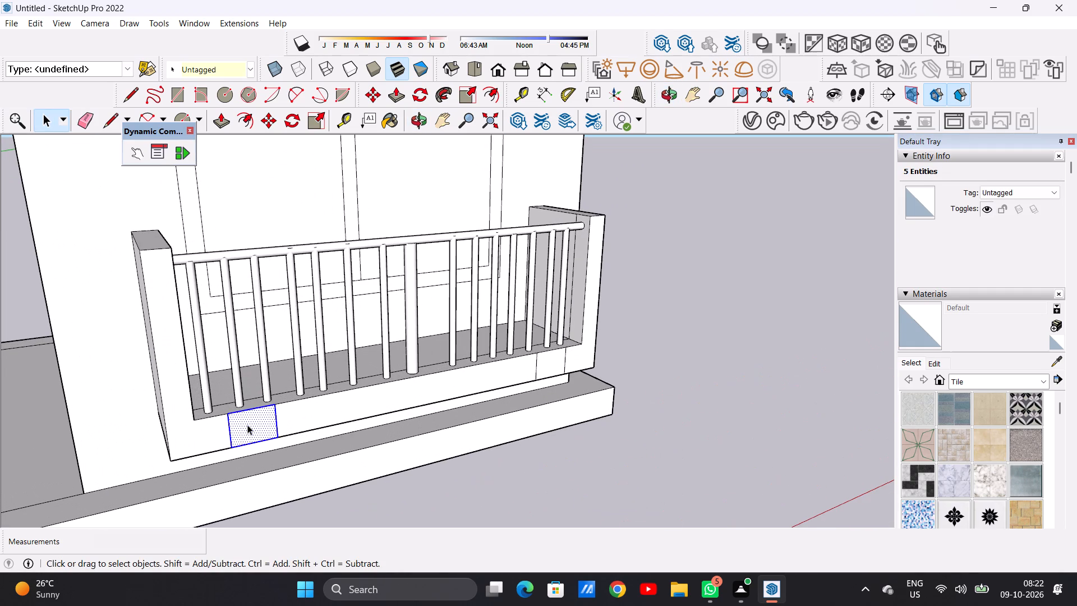
{"action": "key", "text": "m"}
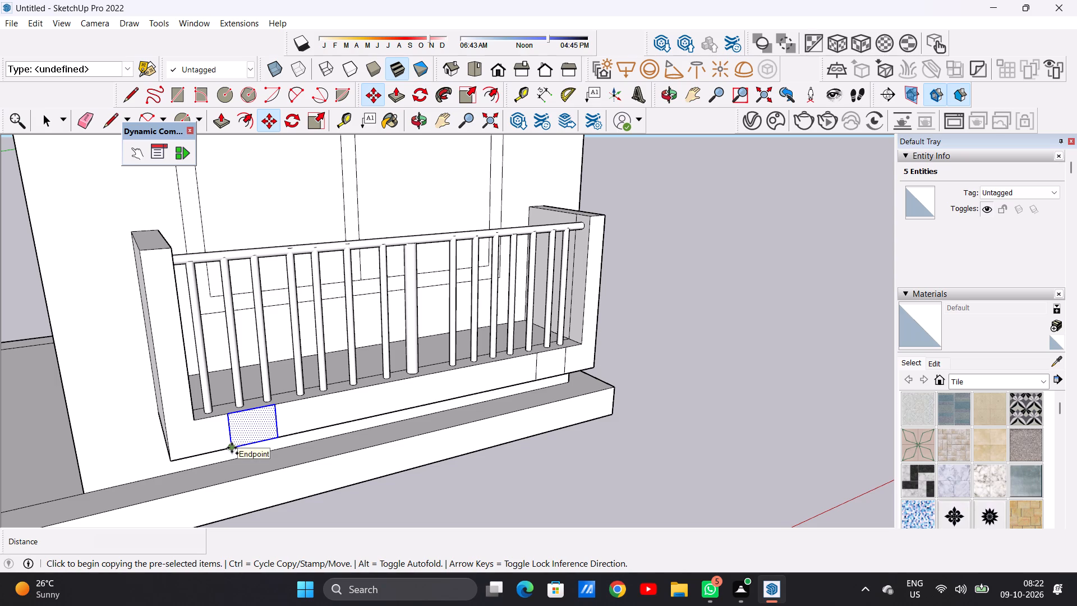
{"action": "left_click", "coordinate": [232, 448]}
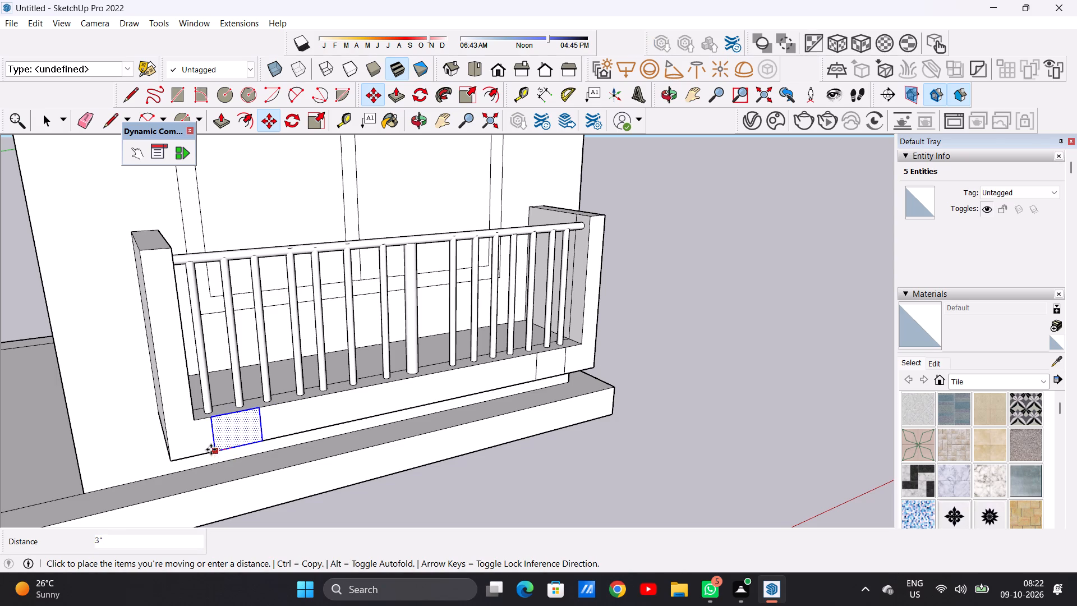
{"action": "left_click", "coordinate": [213, 452]}
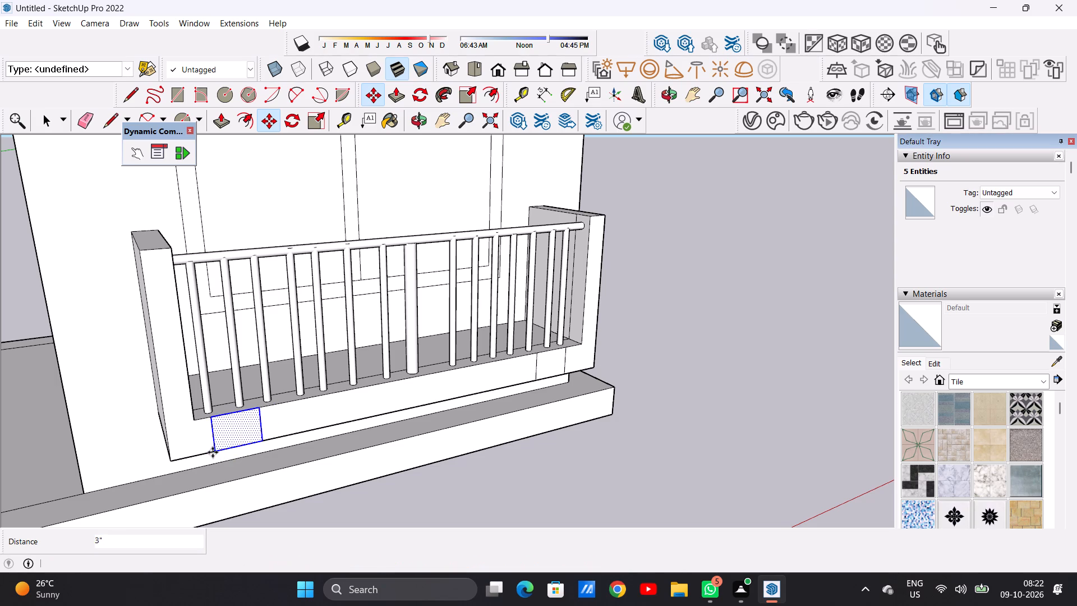
{"action": "key", "text": "space"}
{"action": "scroll", "coordinate": [205, 452], "scroll_direction": "down", "scroll_amount": 12}
{"action": "left_click", "coordinate": [526, 391]}
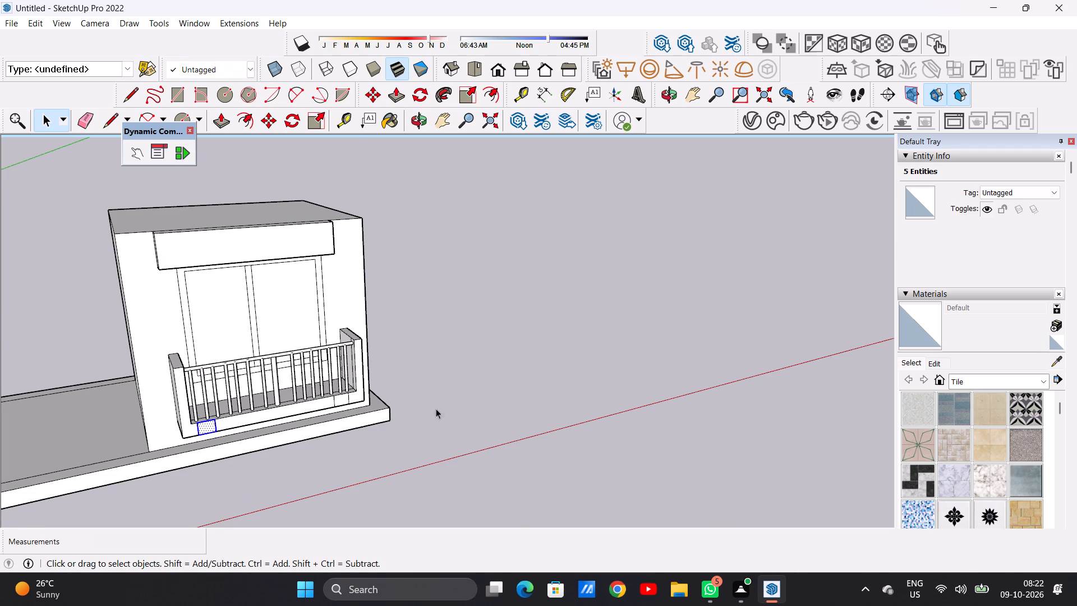
Move the original rectangle about 2 1/2" along the lower front band toward the balcony's right side wall.
{"action": "scroll", "coordinate": [366, 409], "scroll_direction": "up", "scroll_amount": 7}
{"action": "middle_click_drag", "start_coordinate": [346, 408], "coordinate": [307, 409]}
{"action": "scroll", "coordinate": [319, 391], "scroll_direction": "up", "scroll_amount": 7}
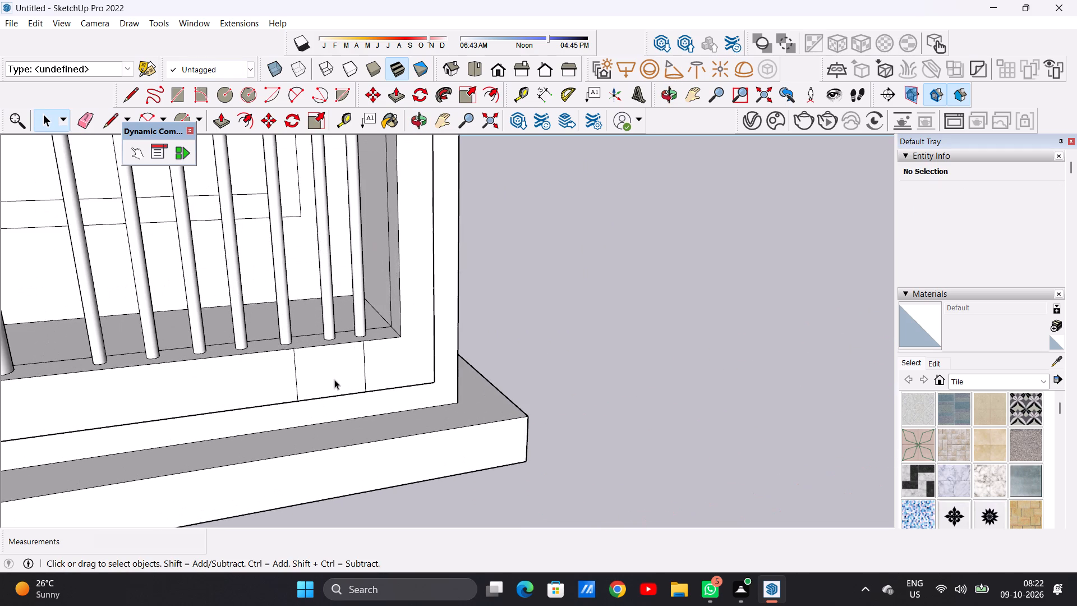
{"action": "double_click", "coordinate": [334, 379]}
{"action": "key", "text": "m"}
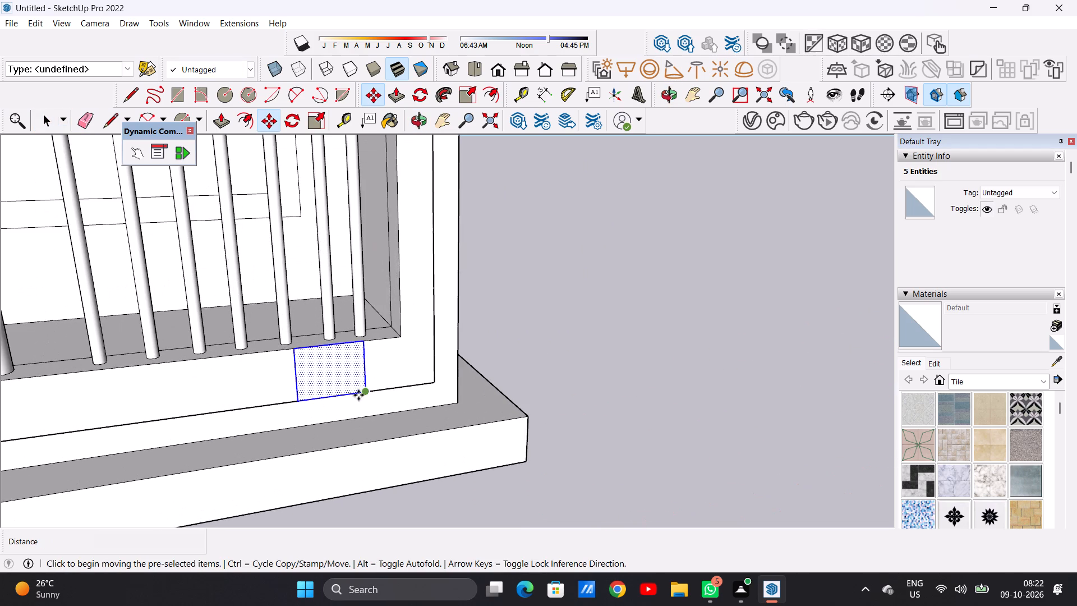
{"action": "left_click", "coordinate": [362, 396]}
{"action": "left_click", "coordinate": [384, 391]}
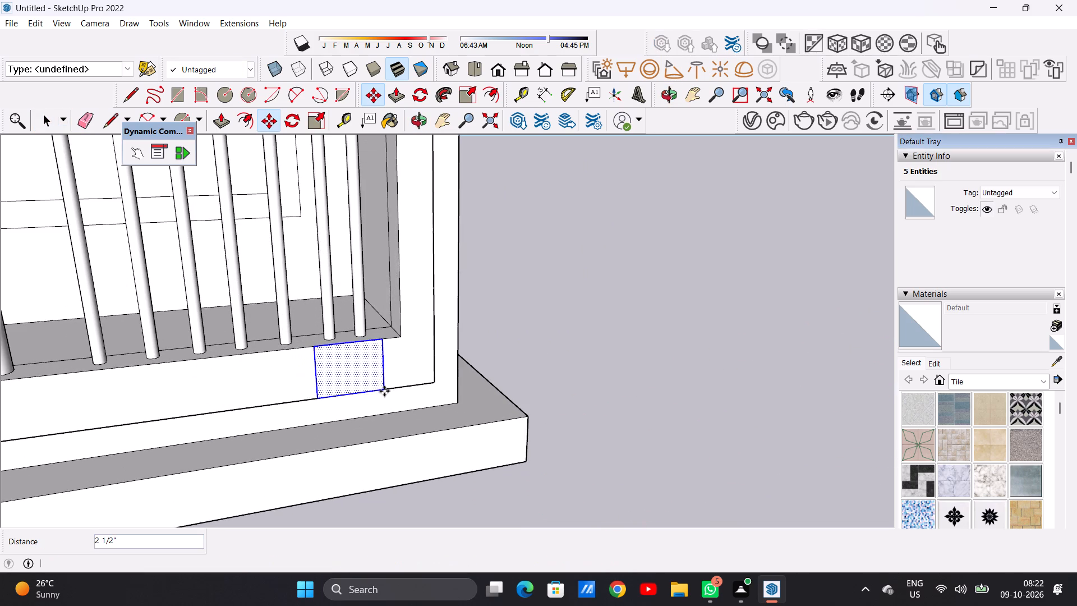
{"action": "key", "text": "space"}
{"action": "left_click", "coordinate": [565, 352]}
Push/Pull the left rectangle on the lower front band outward about 6 7/16" into a block.
{"action": "scroll", "coordinate": [586, 337], "scroll_direction": "down", "scroll_amount": 10}
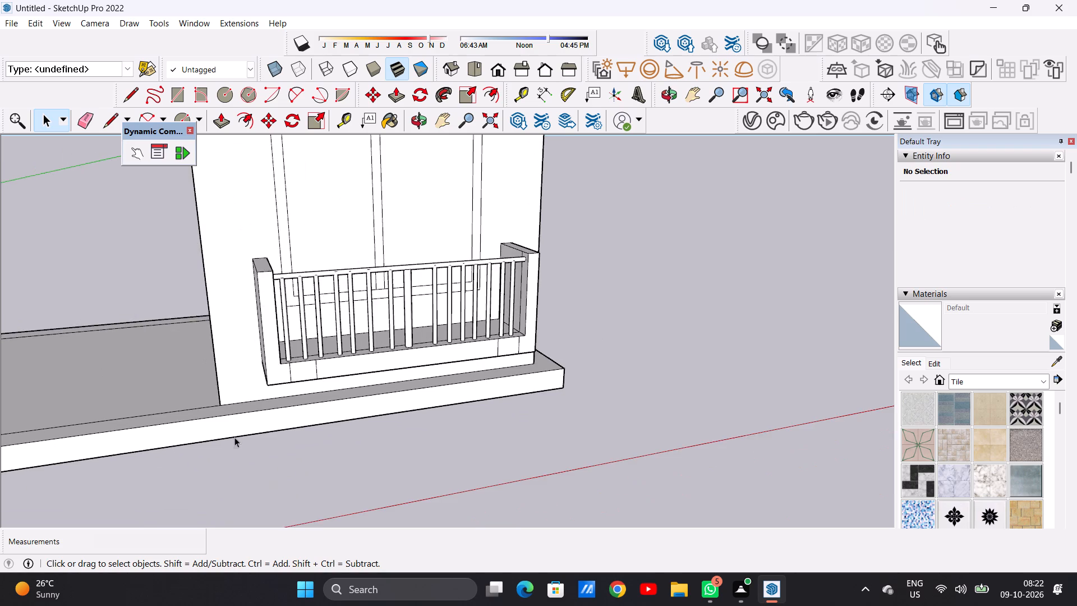
{"action": "scroll", "coordinate": [200, 437], "scroll_direction": "up", "scroll_amount": 4}
{"action": "scroll", "coordinate": [373, 330], "scroll_direction": "up", "scroll_amount": 6}
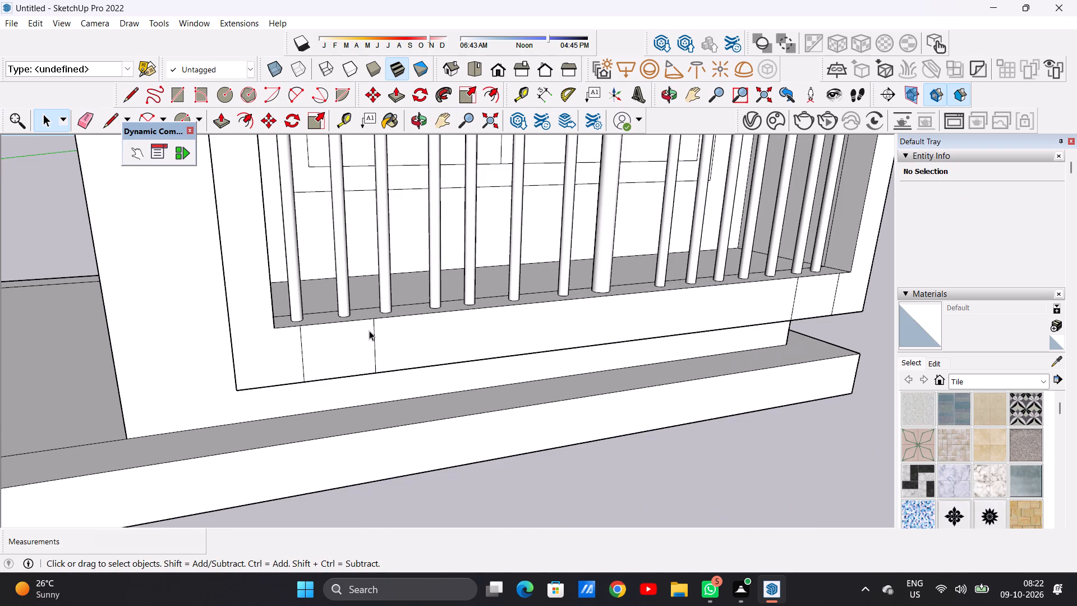
{"action": "key", "text": "p"}
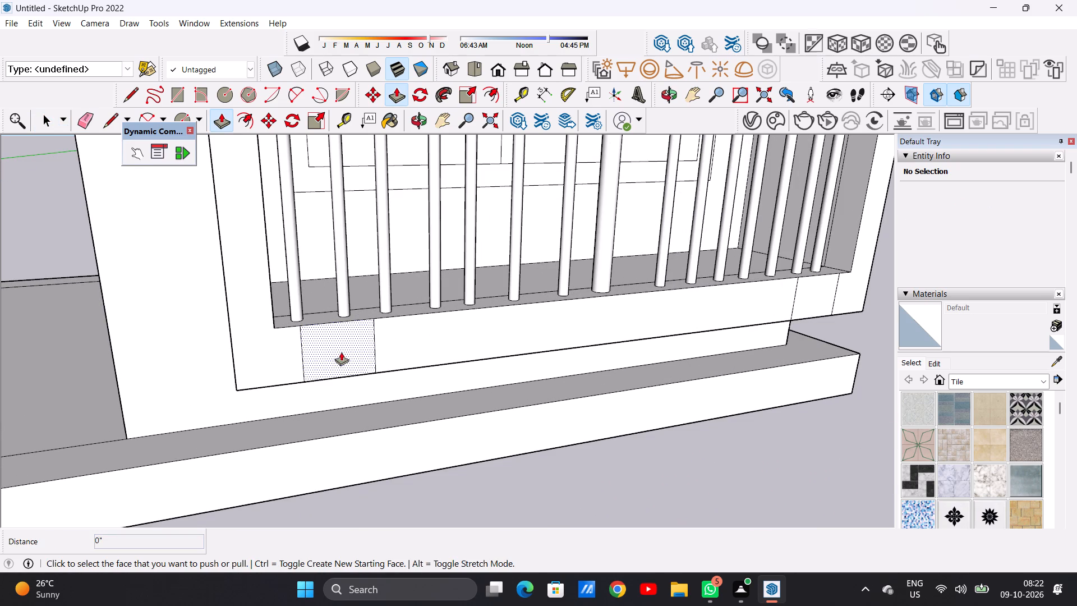
{"action": "left_click", "coordinate": [335, 350]}
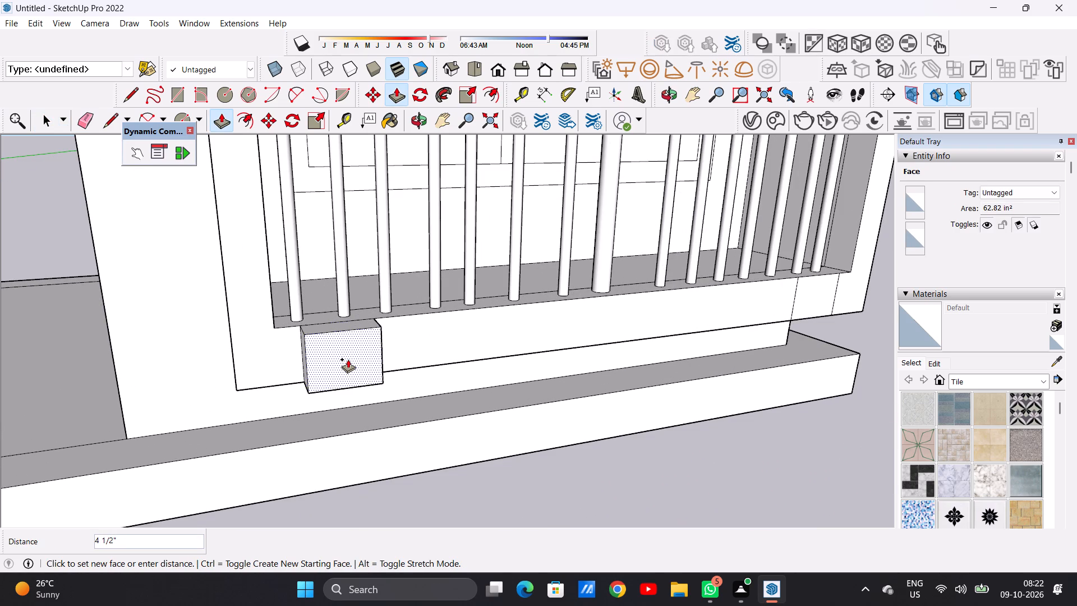
{"action": "left_click", "coordinate": [351, 365]}
Push/Pull the right rectangle on the lower front band outward 6 7/16", matching the left block's projection.
{"action": "scroll", "coordinate": [280, 352], "scroll_direction": "down", "scroll_amount": 5}
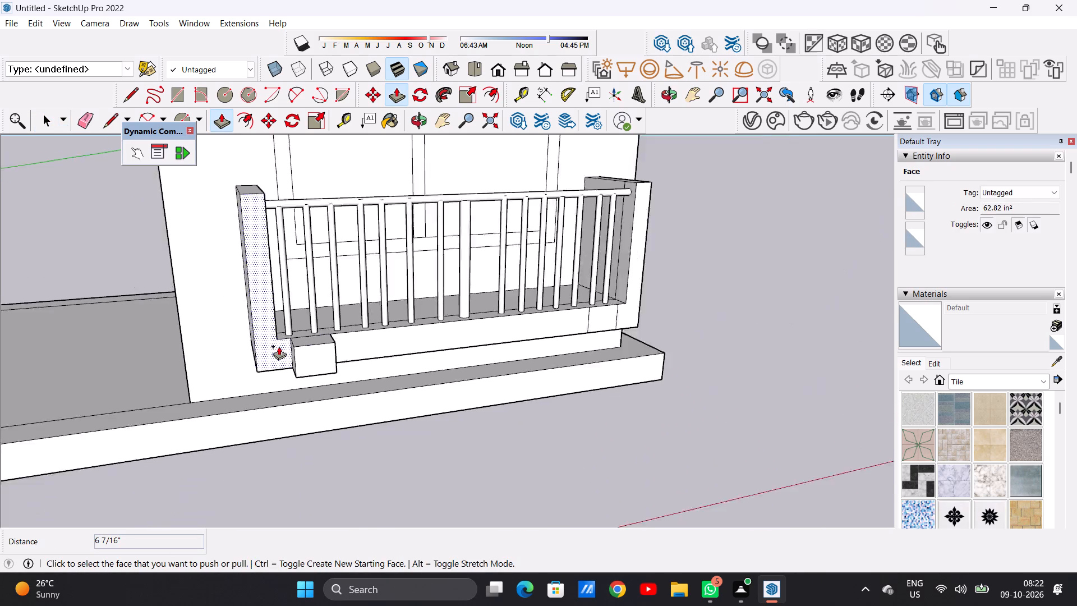
{"action": "scroll", "coordinate": [279, 346], "scroll_direction": "down", "scroll_amount": 7}
{"action": "middle_click_drag", "start_coordinate": [507, 359], "coordinate": [189, 356]}
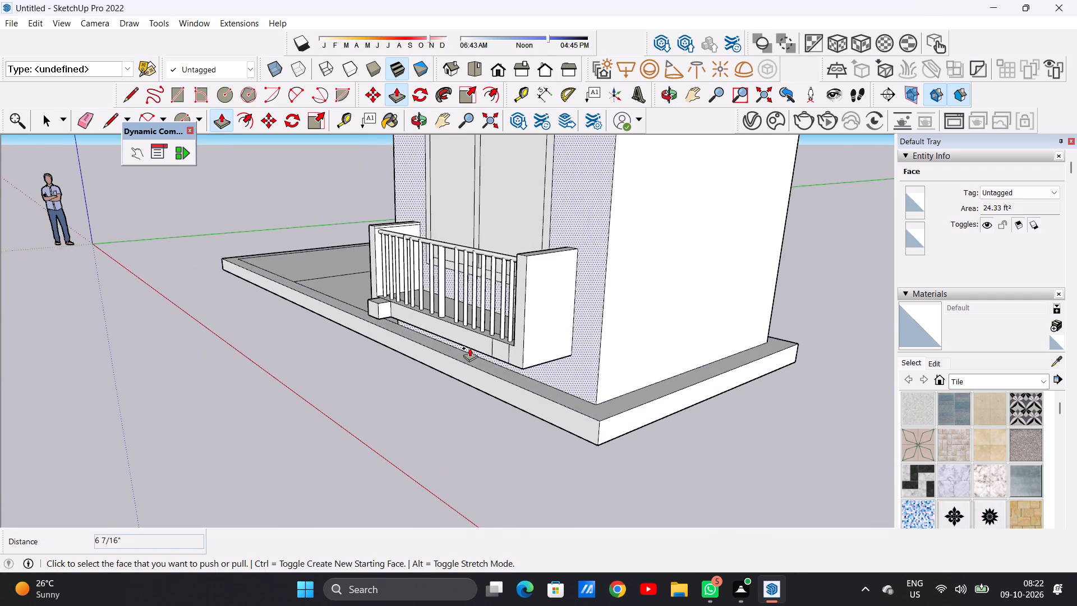
{"action": "scroll", "coordinate": [500, 339], "scroll_direction": "up", "scroll_amount": 12}
{"action": "left_click", "coordinate": [501, 352]}
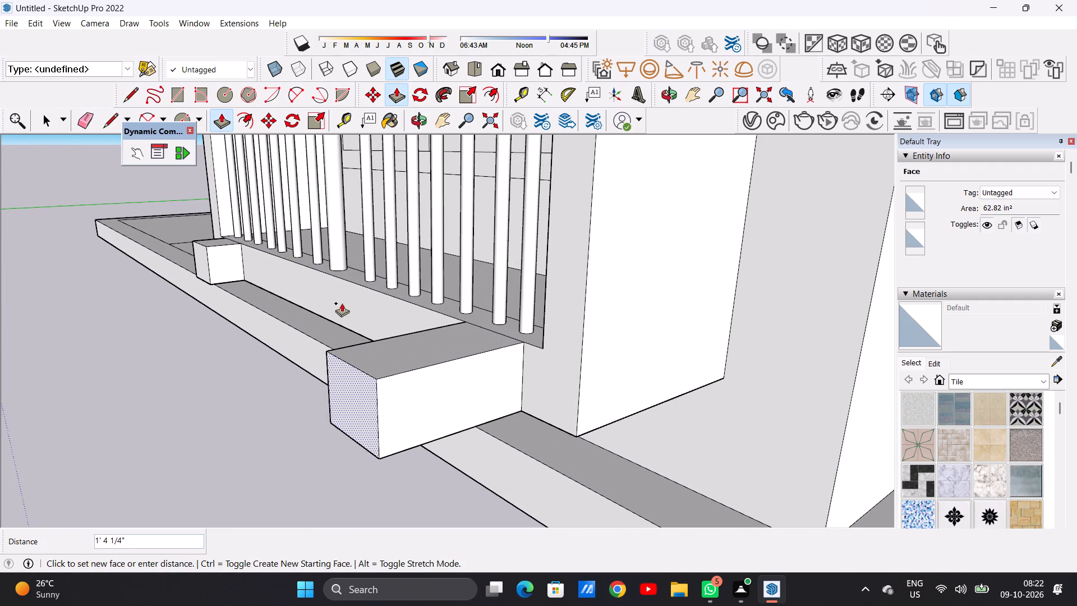
{"action": "left_click", "coordinate": [209, 246]}
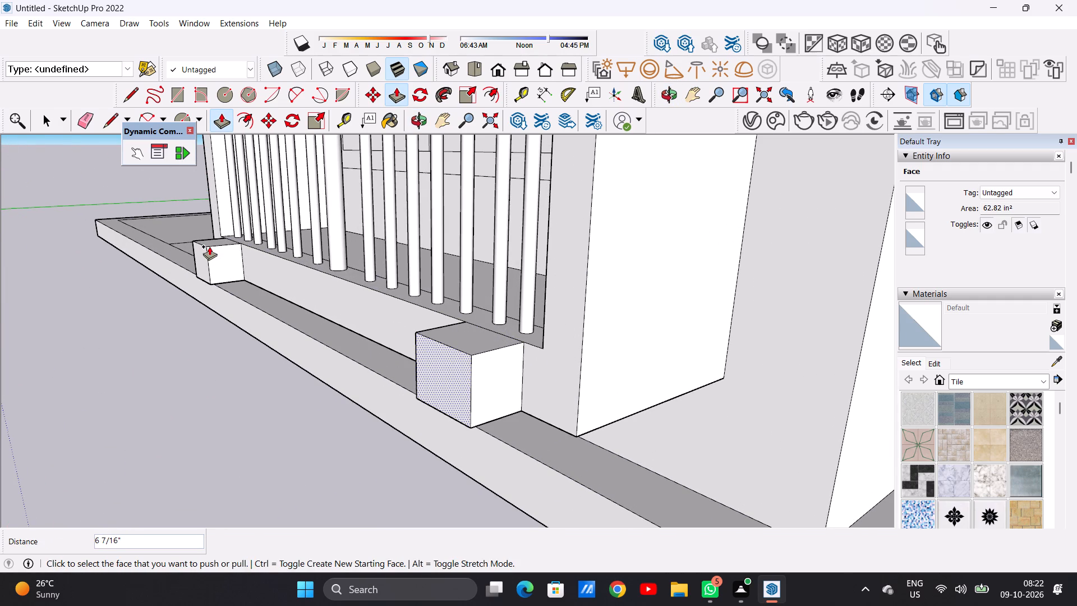
{"action": "key", "text": "space"}
Push/Pull the lower front band between the two blocks outward 6 7/16", flush with the blocks' front faces.
{"action": "scroll", "coordinate": [426, 419], "scroll_direction": "down", "scroll_amount": 13}
{"action": "middle_click_drag", "start_coordinate": [339, 378], "coordinate": [546, 480]}
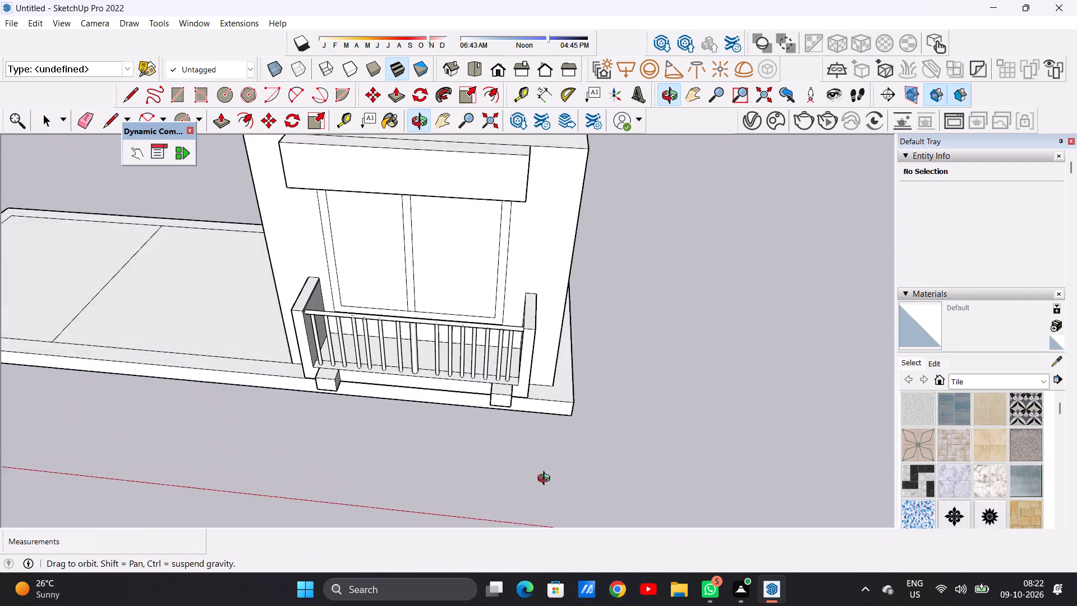
{"action": "middle_click_drag", "start_coordinate": [546, 480], "coordinate": [565, 483]}
{"action": "scroll", "coordinate": [489, 466], "scroll_direction": "up", "scroll_amount": 6}
{"action": "middle_click_drag", "start_coordinate": [489, 471], "coordinate": [486, 281]}
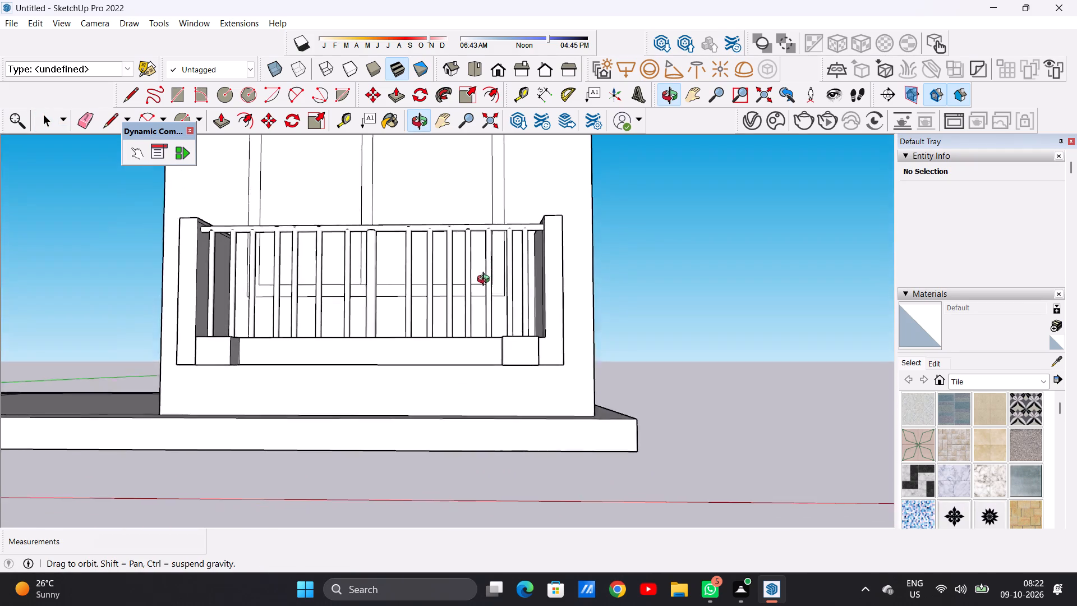
{"action": "middle_click_drag", "start_coordinate": [486, 281], "coordinate": [494, 305]}
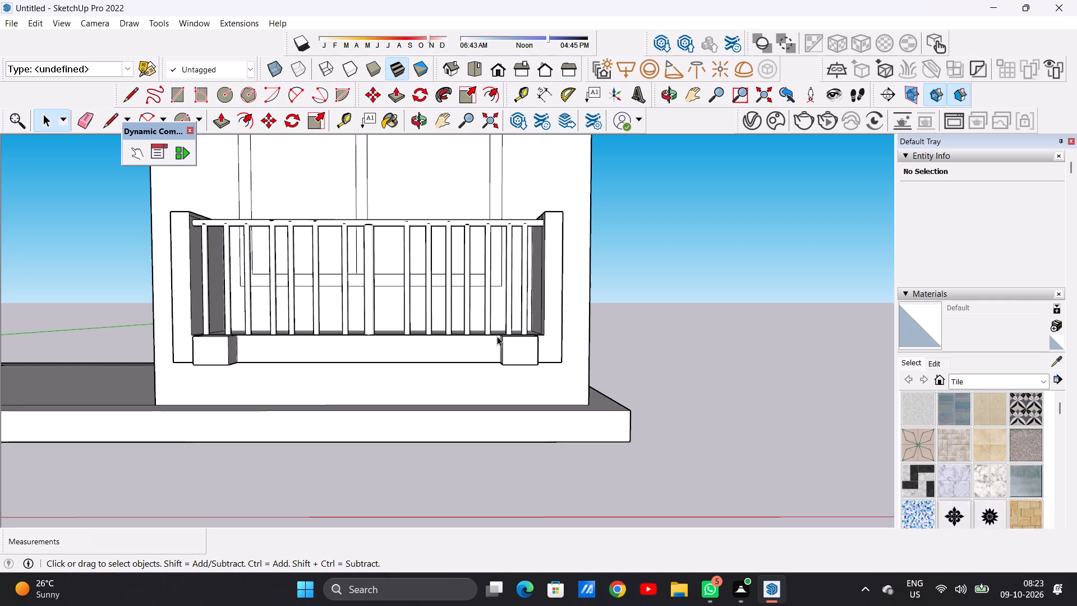
{"action": "scroll", "coordinate": [395, 356], "scroll_direction": "up", "scroll_amount": 5}
{"action": "middle_click_drag", "start_coordinate": [388, 353], "coordinate": [457, 394]}
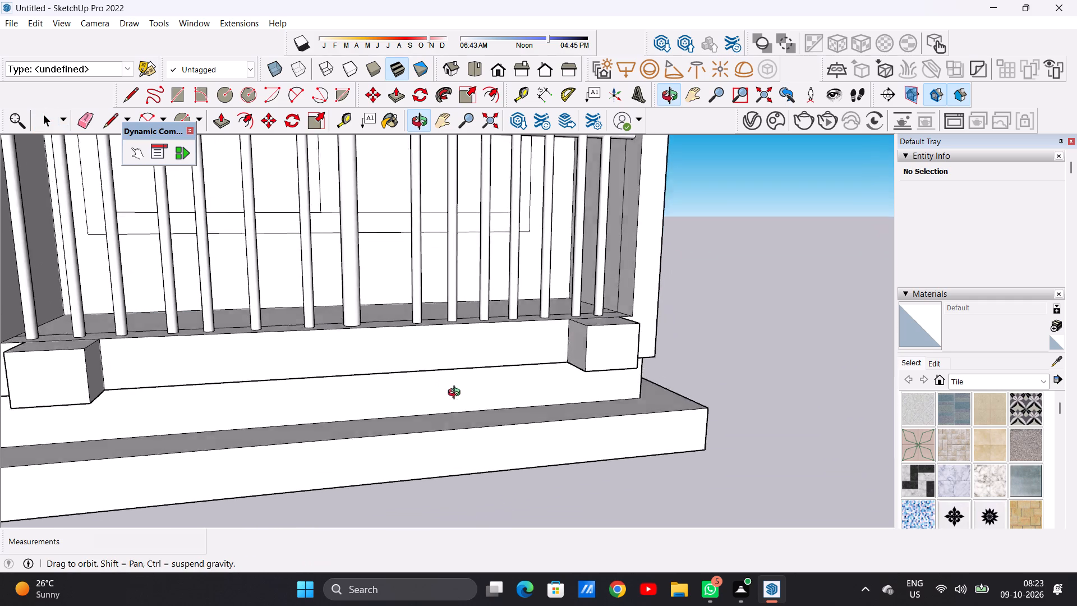
{"action": "middle_click_drag", "start_coordinate": [457, 394], "coordinate": [479, 421]}
{"action": "scroll", "coordinate": [417, 373], "scroll_direction": "up", "scroll_amount": 1}
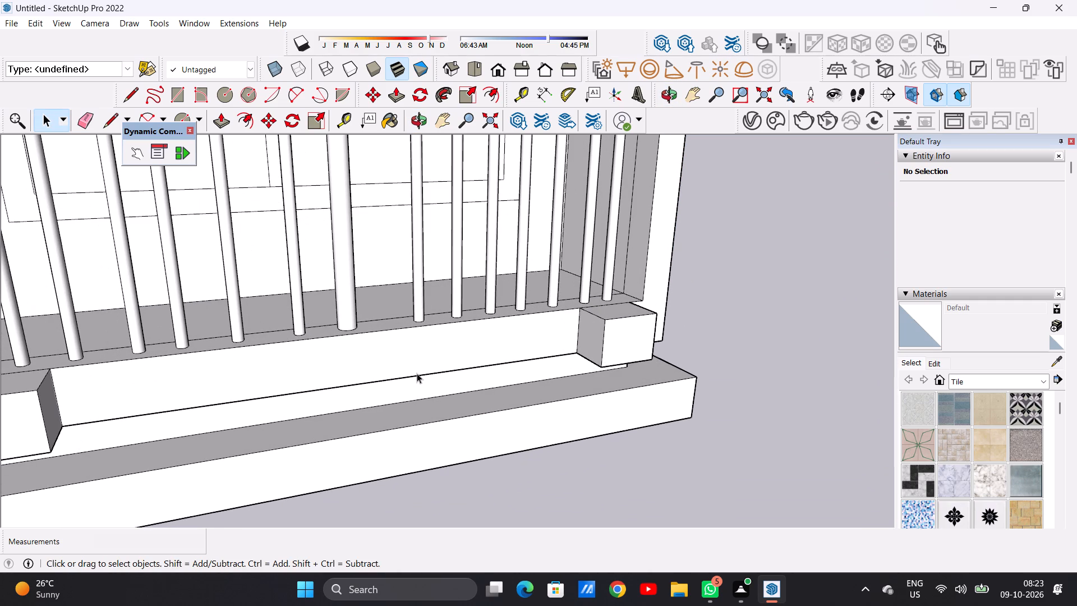
{"action": "key", "text": "p"}
{"action": "left_click", "coordinate": [385, 360]}
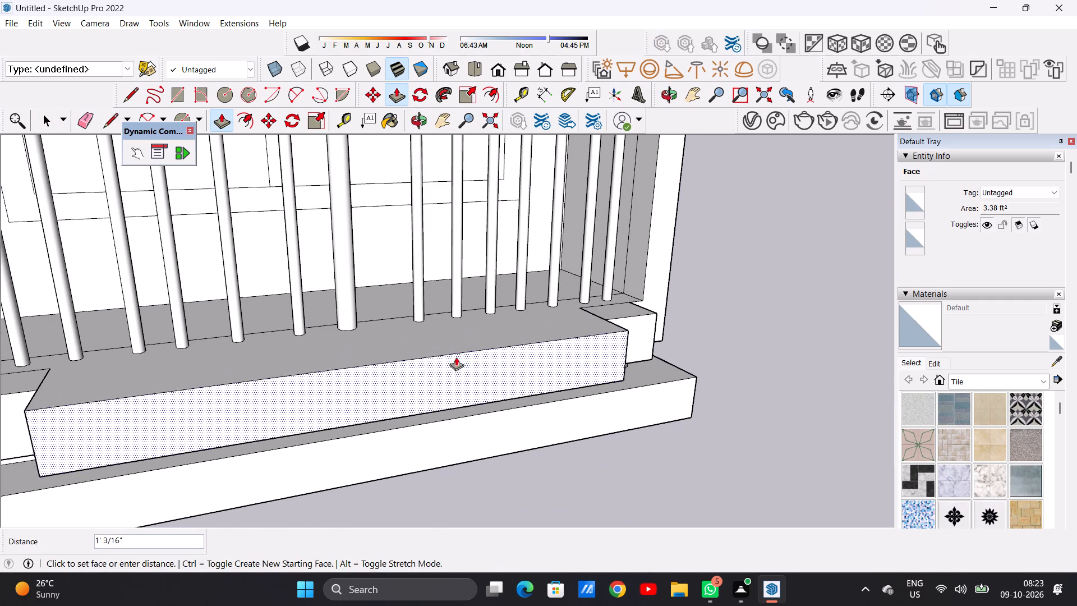
{"action": "scroll", "coordinate": [568, 331], "scroll_direction": "down", "scroll_amount": 6}
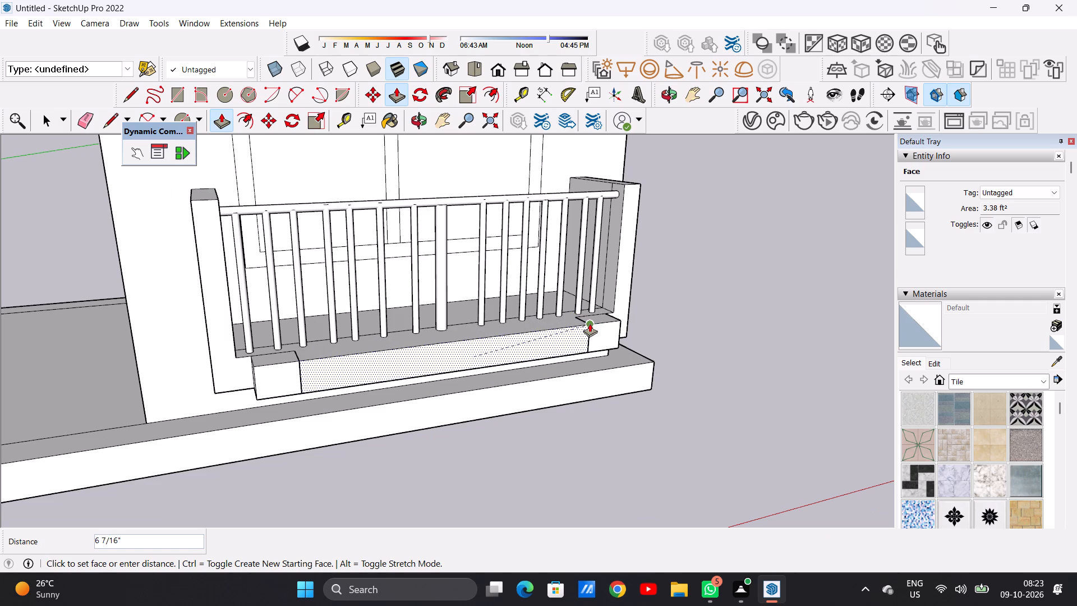
{"action": "left_click", "coordinate": [590, 323]}
{"action": "key", "text": "space"}
Push/Pull the band above the window outward 1' 10 7/16", in line with the balcony's projecting base block.
{"action": "scroll", "coordinate": [335, 417], "scroll_direction": "down", "scroll_amount": 9}
{"action": "middle_click_drag", "start_coordinate": [424, 403], "coordinate": [164, 322]}
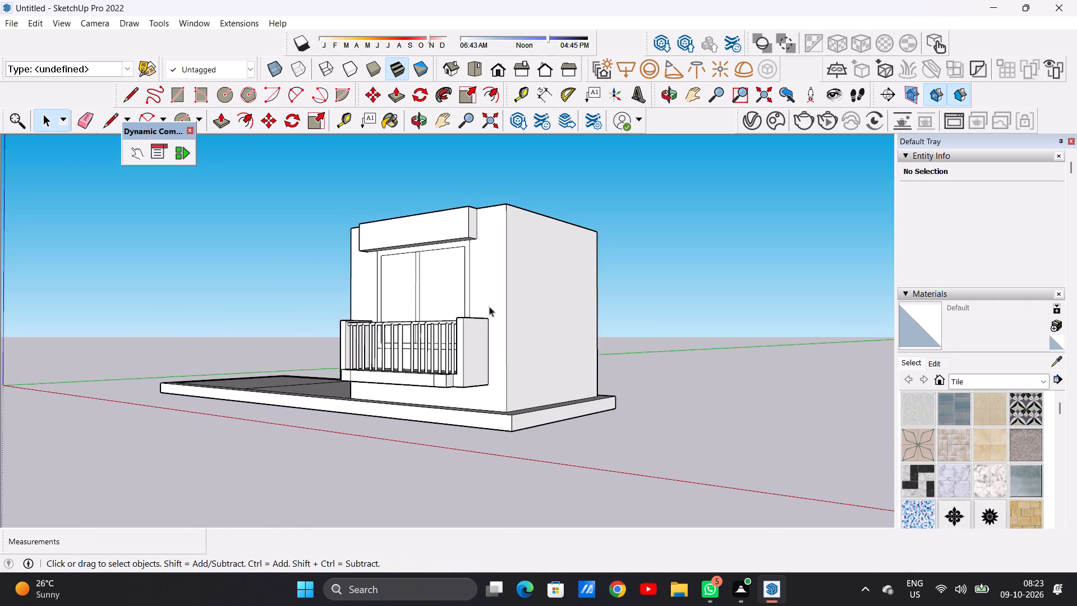
{"action": "scroll", "coordinate": [462, 290], "scroll_direction": "up", "scroll_amount": 6}
{"action": "scroll", "coordinate": [440, 315], "scroll_direction": "down", "scroll_amount": 5}
{"action": "middle_click_drag", "start_coordinate": [444, 328], "coordinate": [385, 408]}
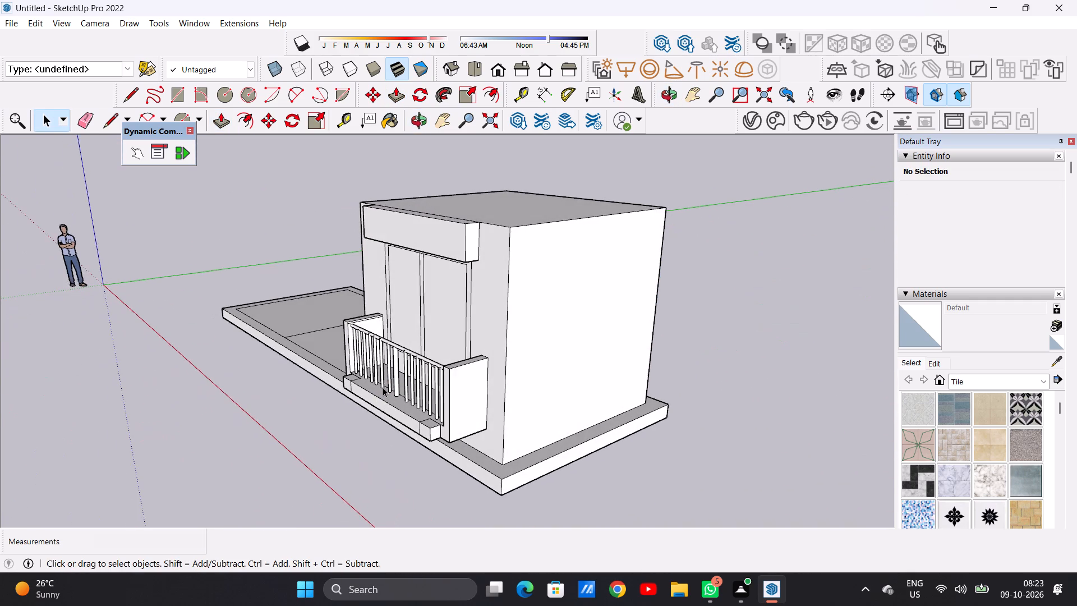
{"action": "scroll", "coordinate": [442, 241], "scroll_direction": "up", "scroll_amount": 3}
{"action": "key", "text": "p"}
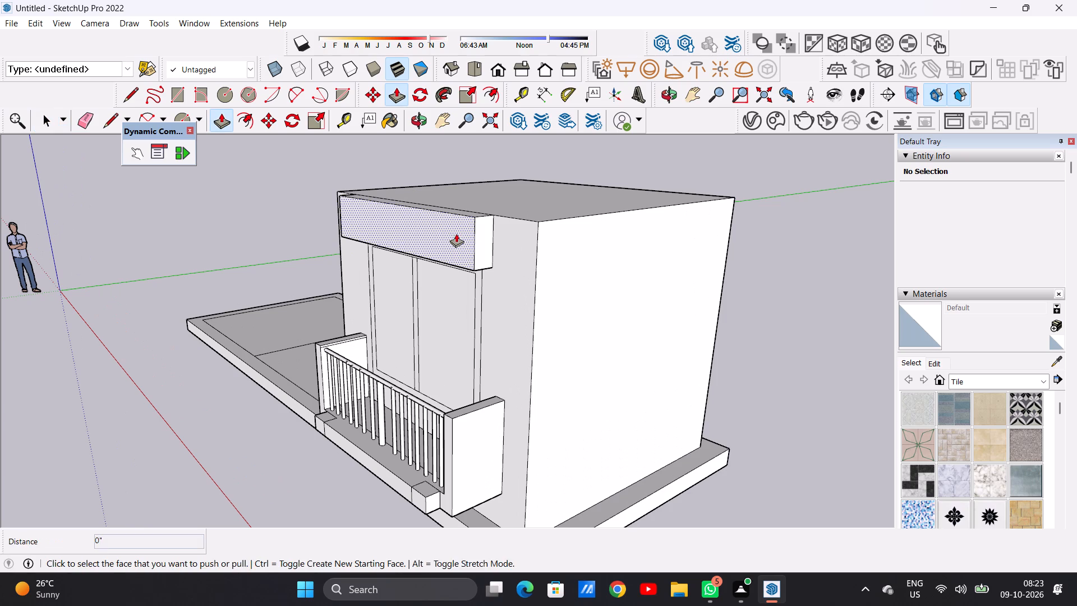
{"action": "left_click", "coordinate": [457, 234]}
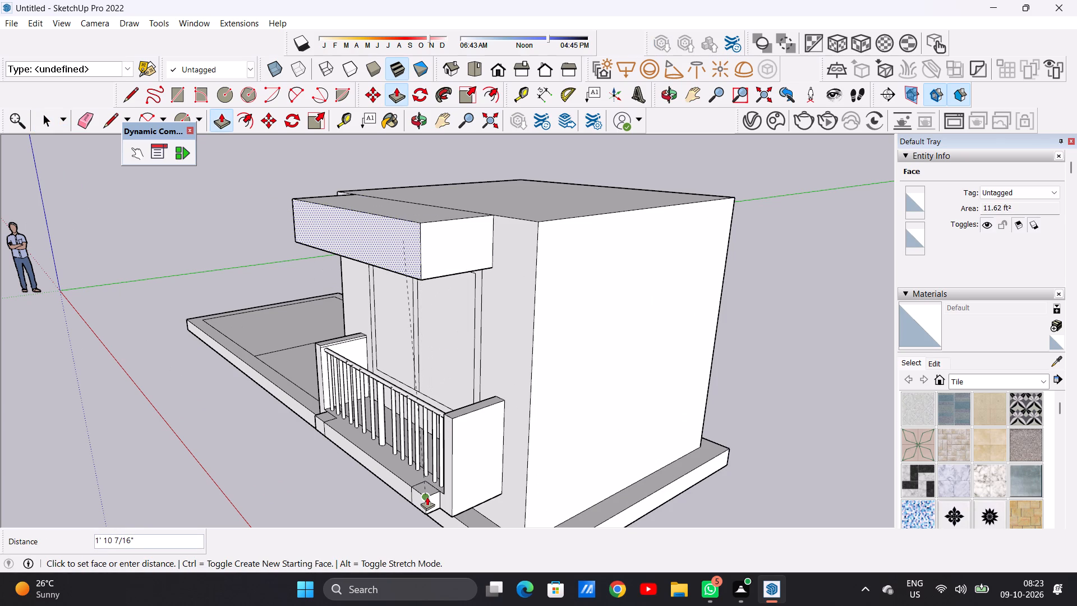
{"action": "left_click", "coordinate": [427, 497]}
{"action": "key", "text": "space"}
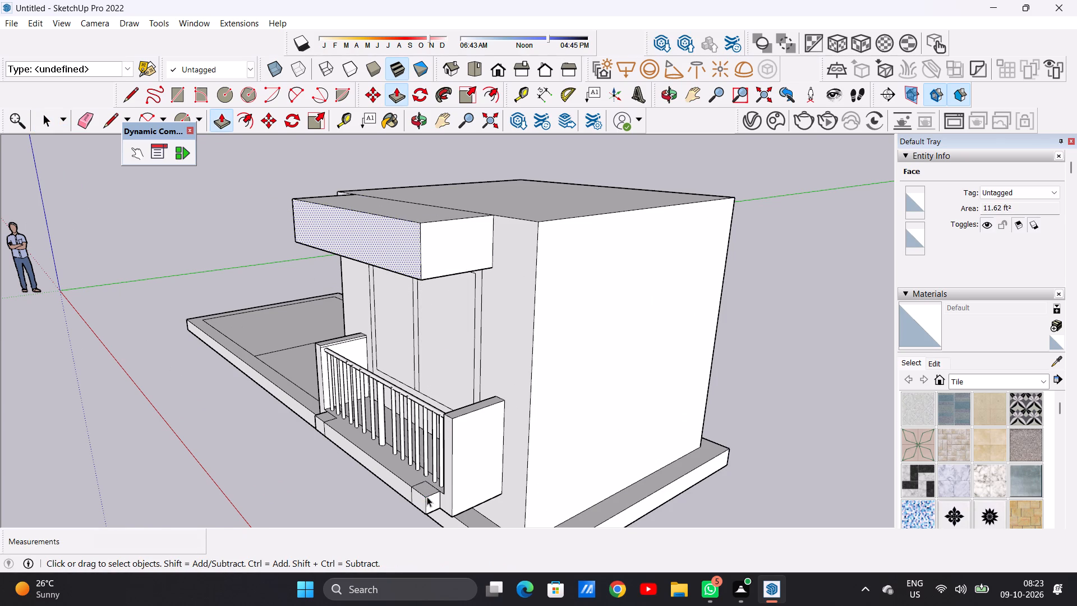
Push/Pull the top face of the projecting upper band down about 5 3/16" below the roof.
{"action": "scroll", "coordinate": [452, 475], "scroll_direction": "down", "scroll_amount": 5}
{"action": "middle_click_drag", "start_coordinate": [357, 454], "coordinate": [436, 351]}
{"action": "middle_click_drag", "start_coordinate": [305, 406], "coordinate": [496, 429]}
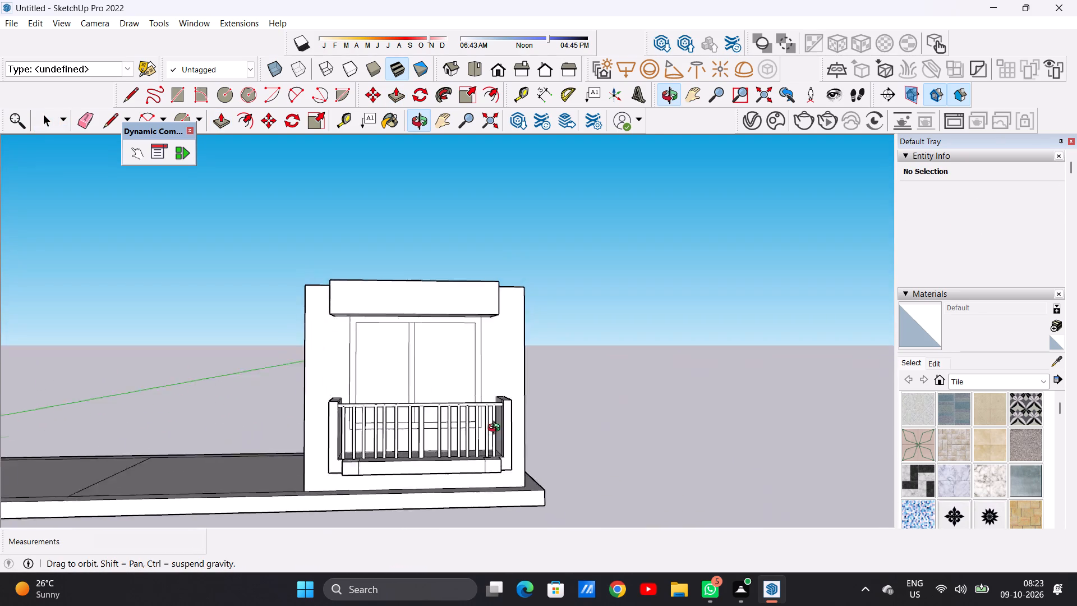
{"action": "middle_click_drag", "start_coordinate": [496, 429], "coordinate": [551, 438]}
{"action": "middle_click_drag", "start_coordinate": [224, 346], "coordinate": [191, 281]}
{"action": "scroll", "coordinate": [337, 291], "scroll_direction": "up", "scroll_amount": 2}
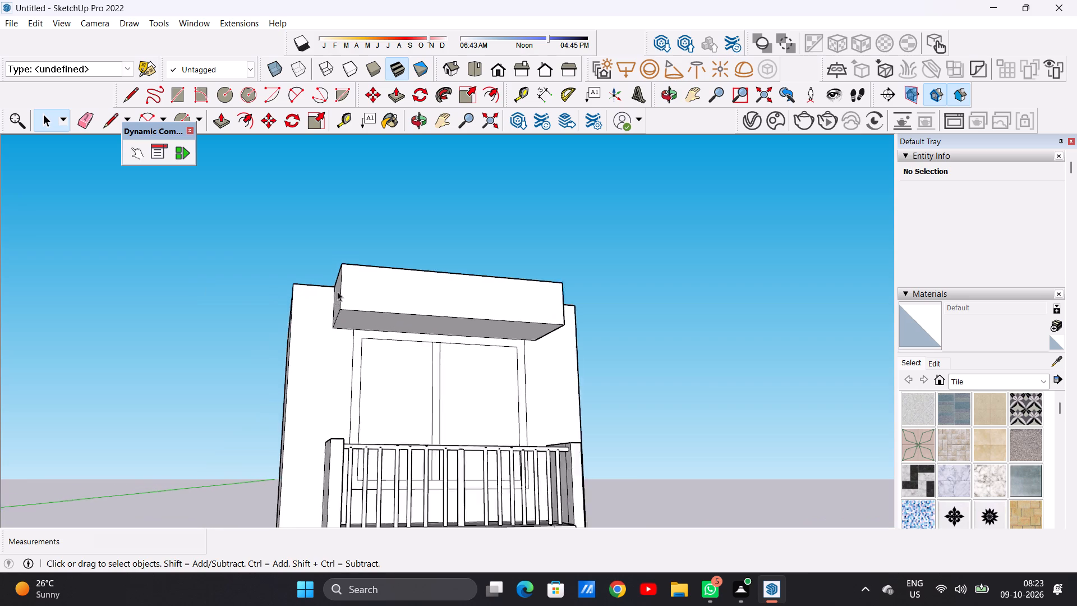
{"action": "scroll", "coordinate": [337, 291], "scroll_direction": "up", "scroll_amount": 6}
{"action": "middle_click_drag", "start_coordinate": [275, 293], "coordinate": [337, 446]}
{"action": "scroll", "coordinate": [330, 377], "scroll_direction": "down", "scroll_amount": 6}
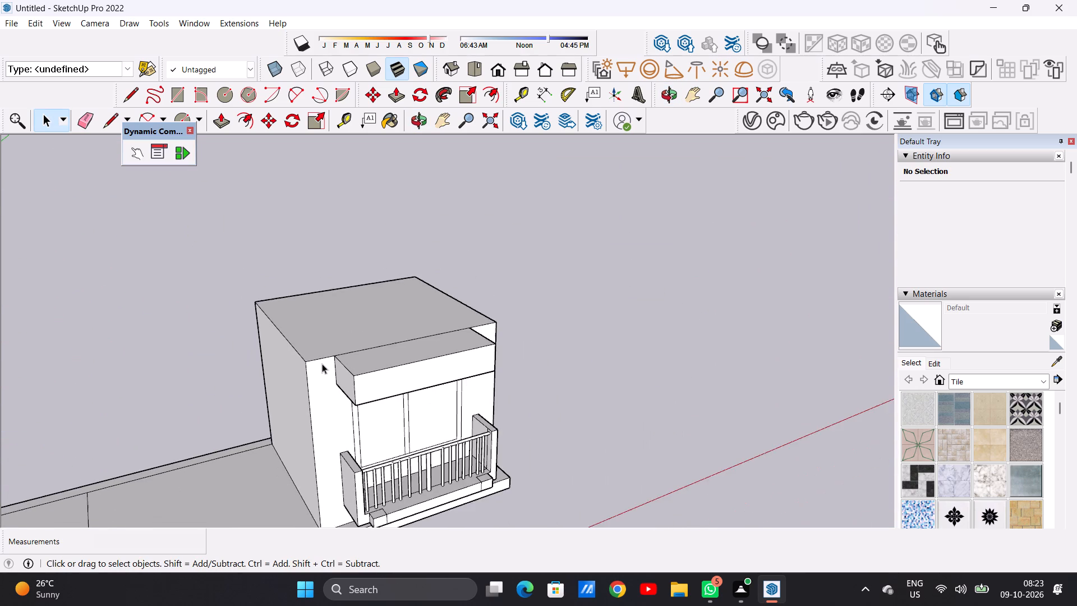
{"action": "scroll", "coordinate": [322, 364], "scroll_direction": "down", "scroll_amount": 5}
{"action": "scroll", "coordinate": [362, 366], "scroll_direction": "up", "scroll_amount": 7}
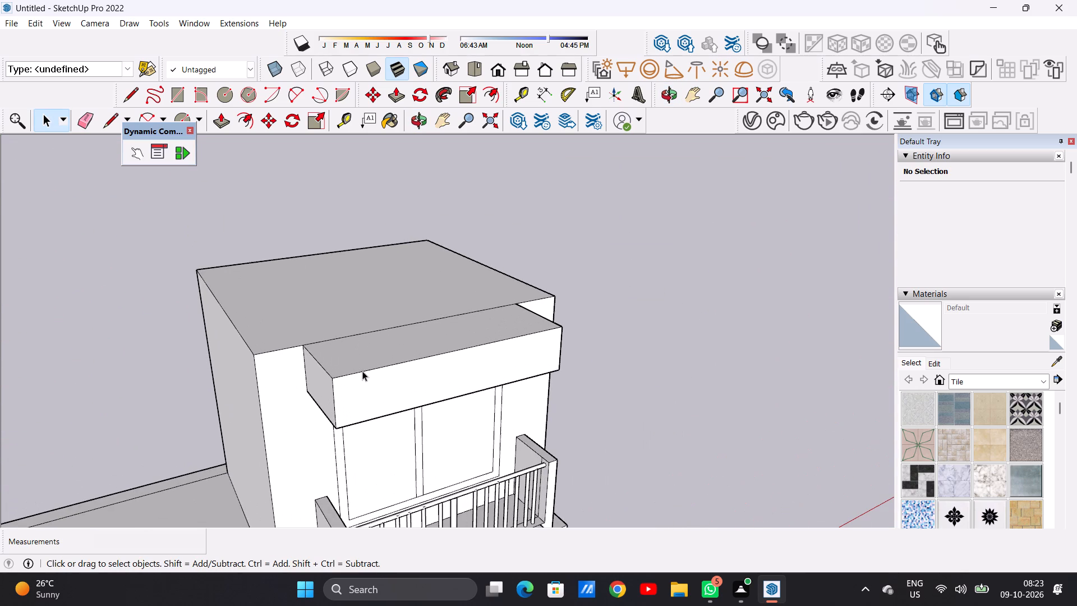
{"action": "scroll", "coordinate": [363, 370], "scroll_direction": "up", "scroll_amount": 2}
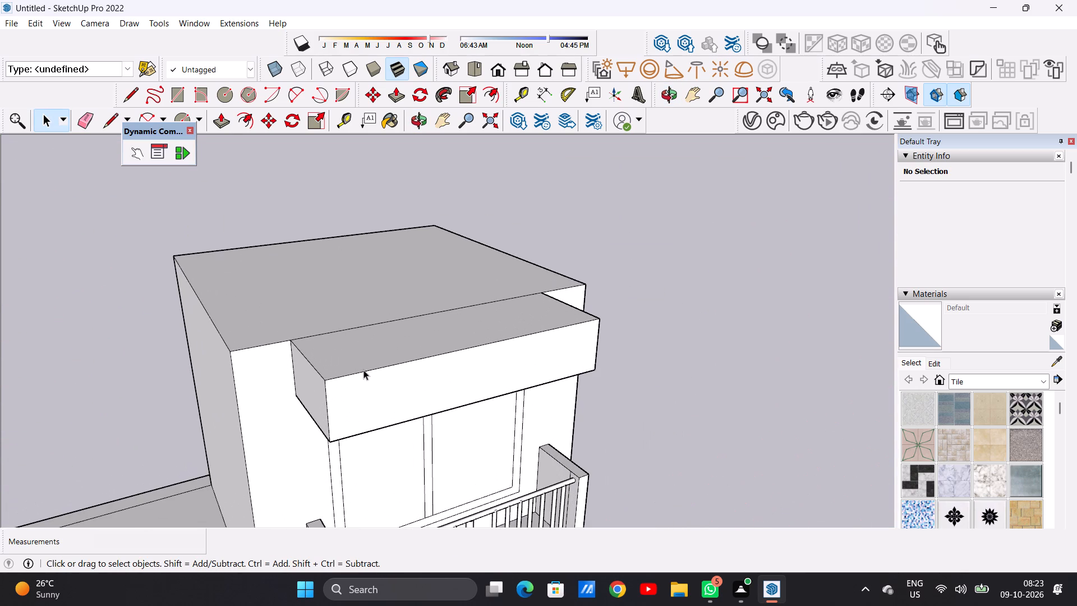
{"action": "key", "text": "p"}
{"action": "left_click", "coordinate": [356, 353]}
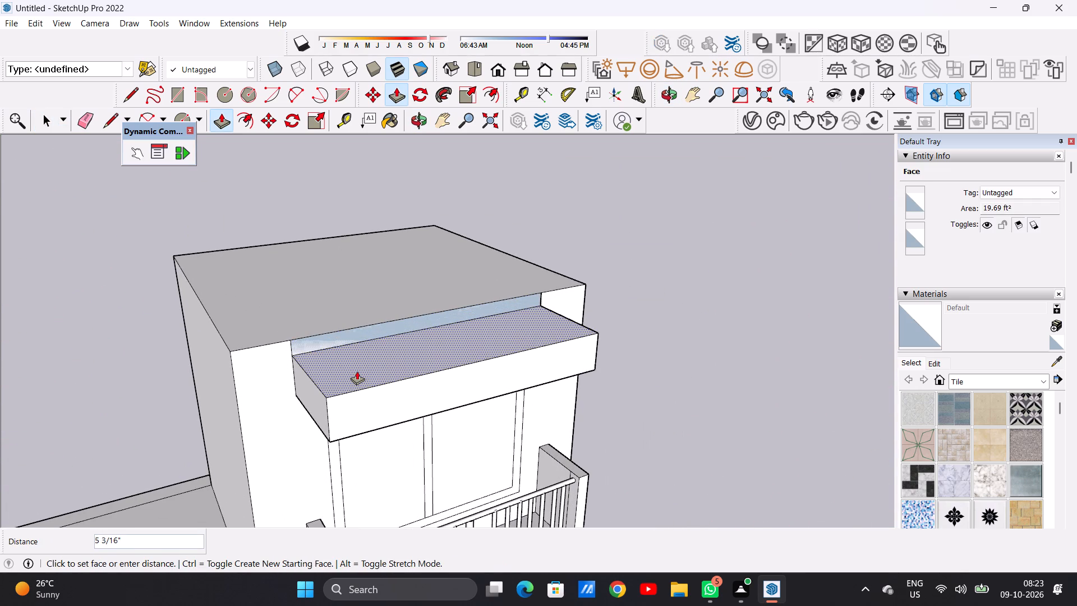
{"action": "left_click", "coordinate": [357, 371]}
{"action": "key", "text": "space"}
Push/Pull the canopy's top face down a further 5 5/16" to make the canopy thinner.
{"action": "middle_click_drag", "start_coordinate": [305, 387], "coordinate": [387, 371]}
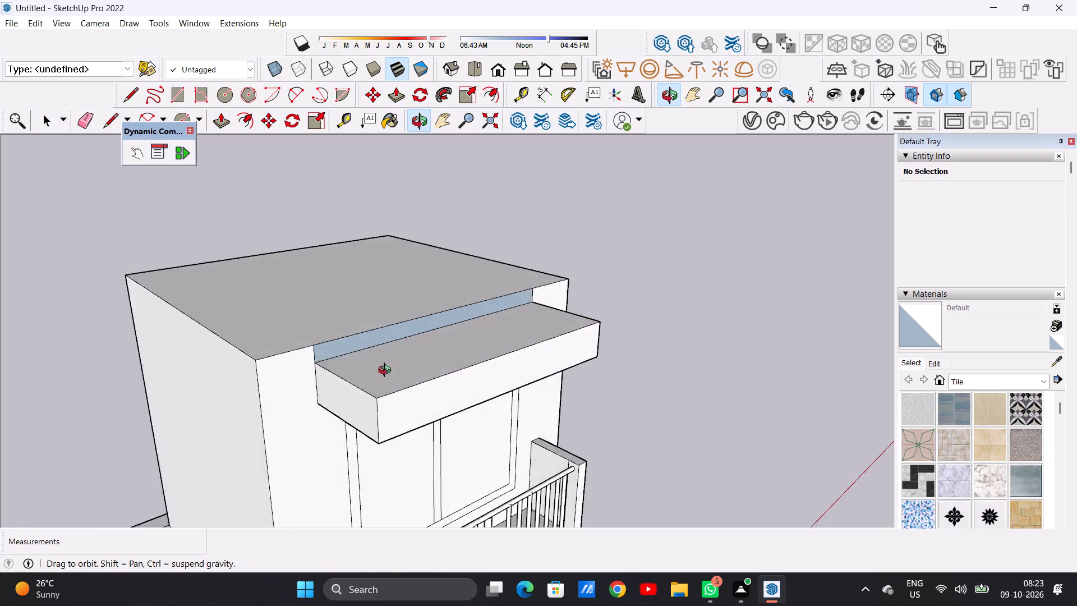
{"action": "middle_click_drag", "start_coordinate": [387, 371], "coordinate": [505, 296]}
{"action": "middle_click_drag", "start_coordinate": [500, 291], "coordinate": [482, 276]}
{"action": "middle_click_drag", "start_coordinate": [379, 288], "coordinate": [327, 307]}
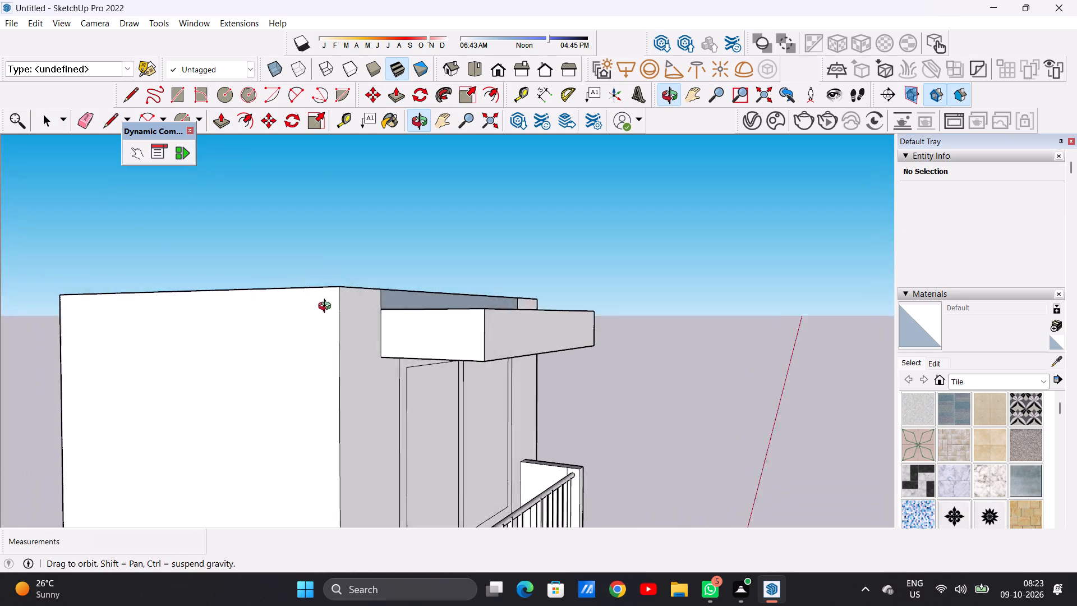
{"action": "middle_click_drag", "start_coordinate": [327, 307], "coordinate": [307, 315]}
{"action": "middle_click_drag", "start_coordinate": [502, 336], "coordinate": [132, 345]}
{"action": "middle_click_drag", "start_coordinate": [459, 353], "coordinate": [338, 354]}
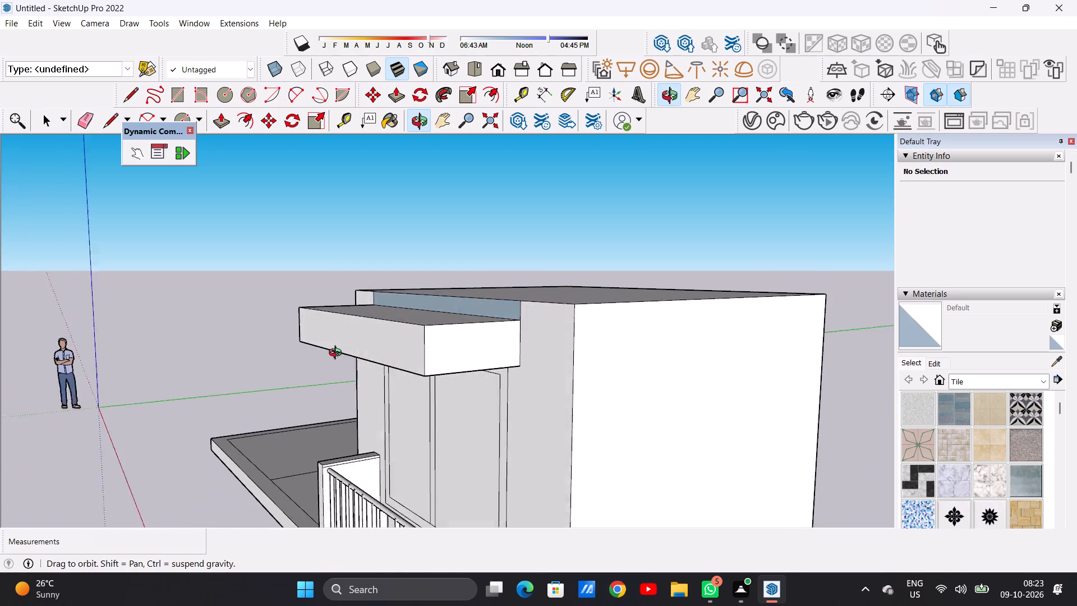
{"action": "middle_click_drag", "start_coordinate": [338, 354], "coordinate": [330, 379]}
{"action": "scroll", "coordinate": [354, 367], "scroll_direction": "down", "scroll_amount": 5}
{"action": "scroll", "coordinate": [435, 332], "scroll_direction": "up", "scroll_amount": 15}
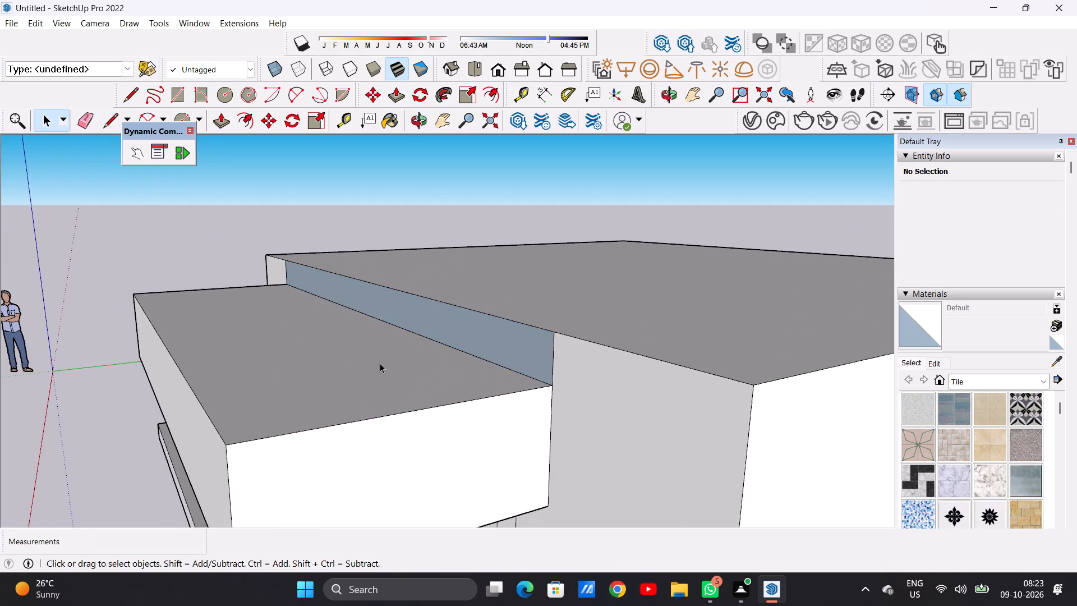
{"action": "scroll", "coordinate": [515, 349], "scroll_direction": "up", "scroll_amount": 20}
{"action": "scroll", "coordinate": [515, 349], "scroll_direction": "up", "scroll_amount": 2}
{"action": "scroll", "coordinate": [558, 367], "scroll_direction": "down", "scroll_amount": 13}
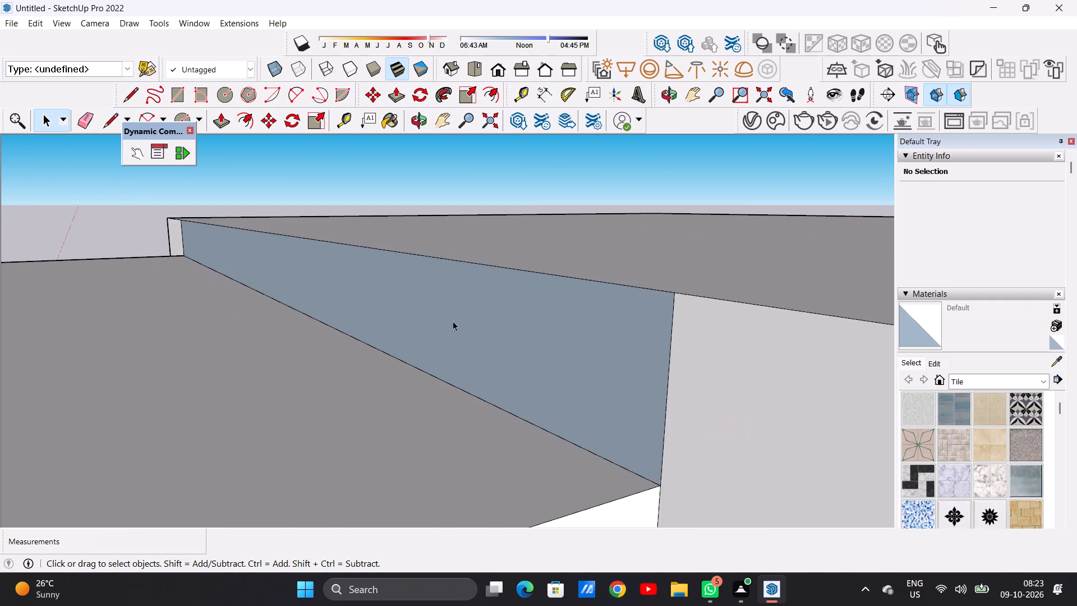
{"action": "scroll", "coordinate": [453, 321], "scroll_direction": "down", "scroll_amount": 20}
{"action": "scroll", "coordinate": [453, 321], "scroll_direction": "down", "scroll_amount": 5}
{"action": "scroll", "coordinate": [410, 365], "scroll_direction": "up", "scroll_amount": 5}
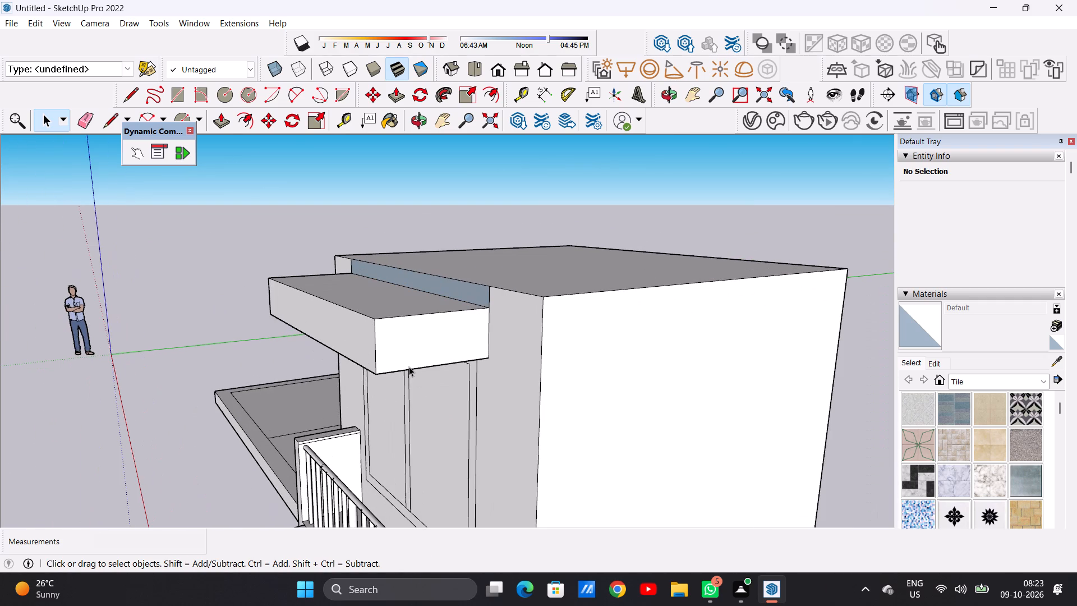
{"action": "key", "text": "p"}
{"action": "left_click", "coordinate": [380, 301]}
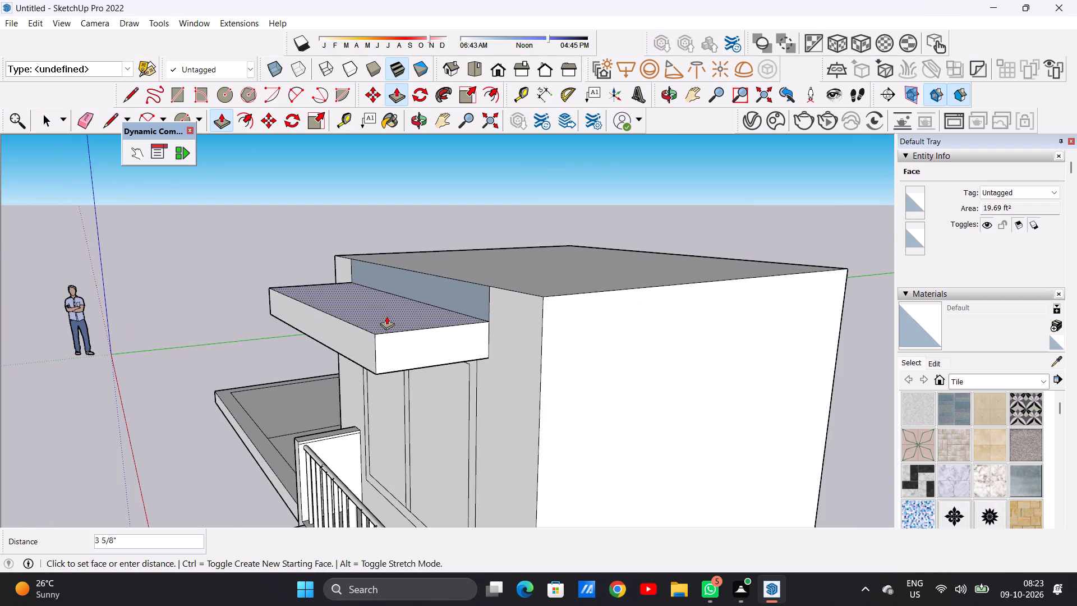
{"action": "left_click", "coordinate": [389, 321]}
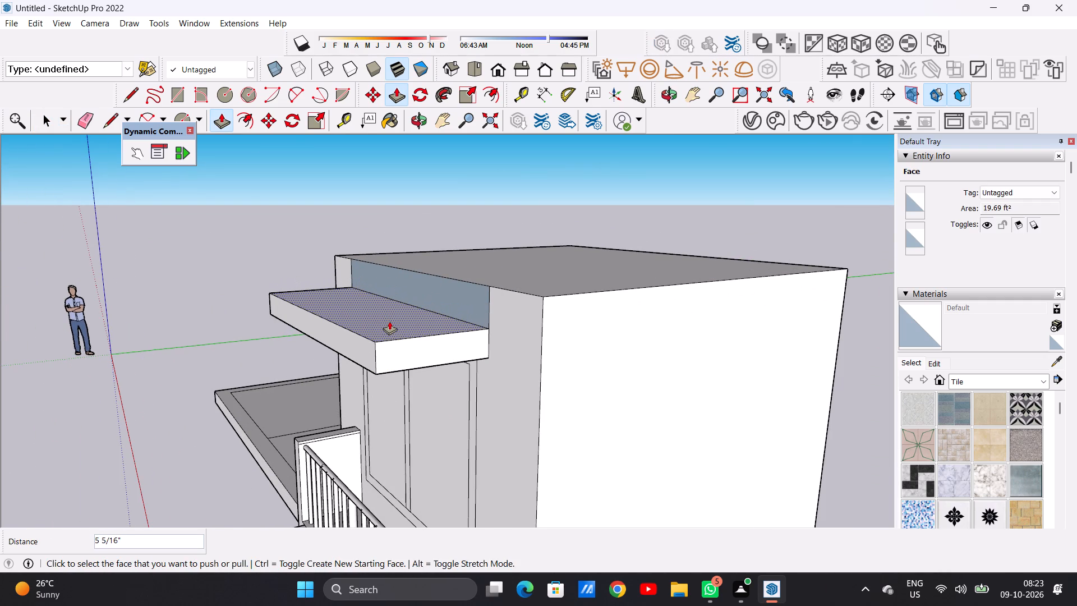
{"action": "key", "text": "space"}
Paint the exposed blue wall strip above the canopy with the white Color M00 from the Colors collection.
{"action": "scroll", "coordinate": [458, 368], "scroll_direction": "down", "scroll_amount": 7}
{"action": "middle_click_drag", "start_coordinate": [383, 350], "coordinate": [649, 337]}
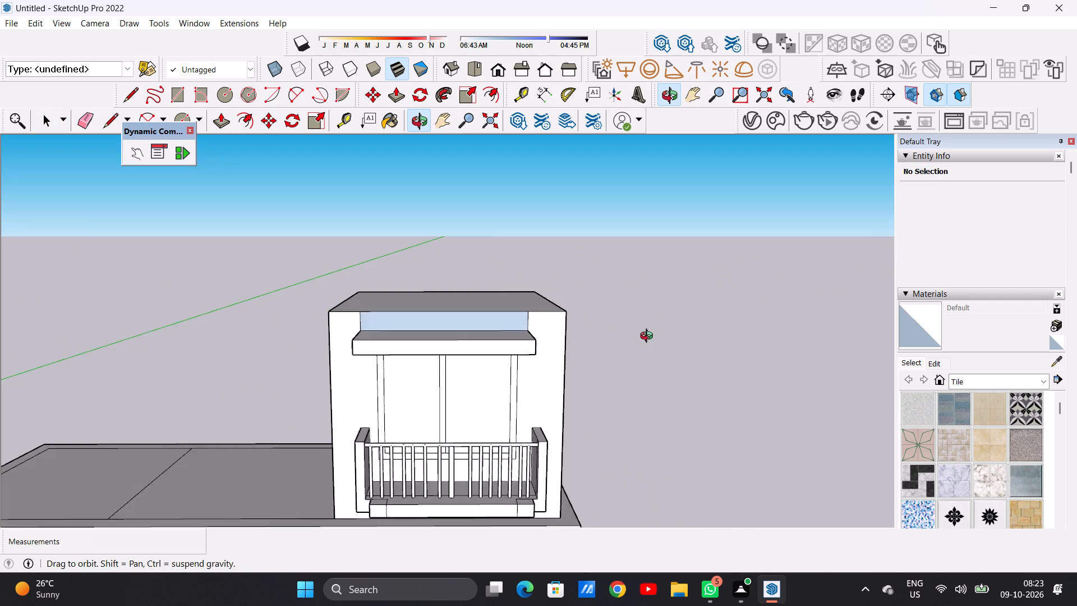
{"action": "middle_click_drag", "start_coordinate": [649, 337], "coordinate": [661, 361]}
{"action": "scroll", "coordinate": [438, 392], "scroll_direction": "down", "scroll_amount": 9}
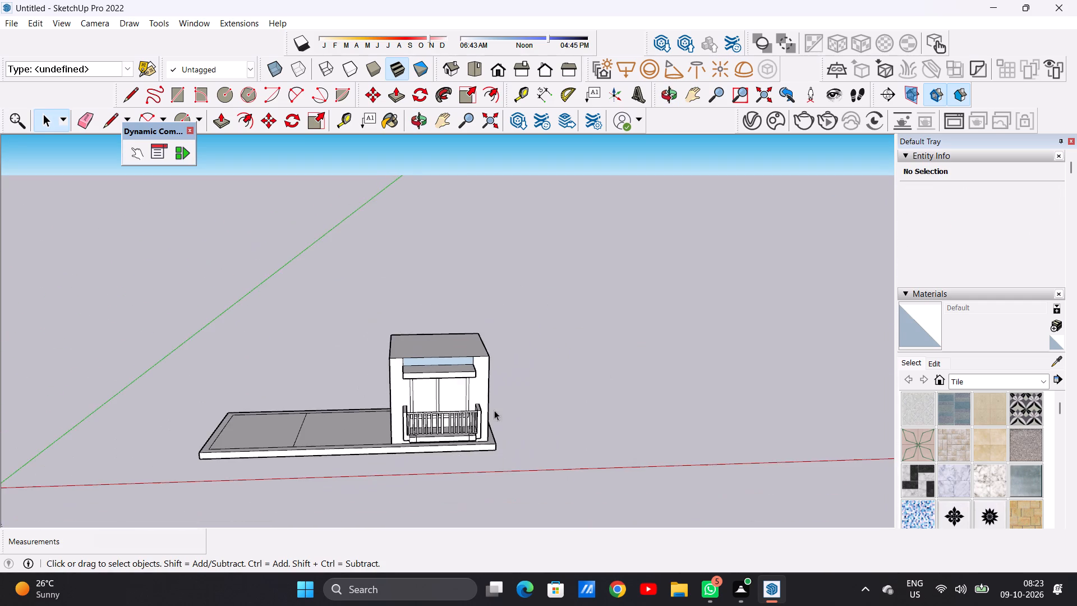
{"action": "middle_click_drag", "start_coordinate": [498, 442], "coordinate": [330, 387]}
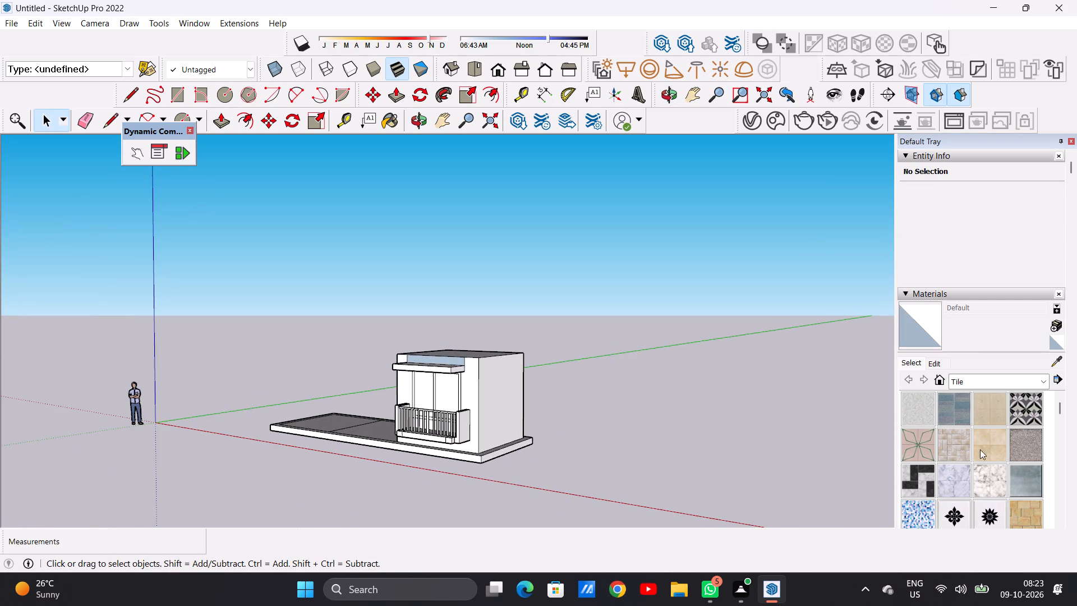
{"action": "scroll", "coordinate": [980, 455], "scroll_direction": "down", "scroll_amount": 2}
{"action": "left_click", "coordinate": [1039, 379]}
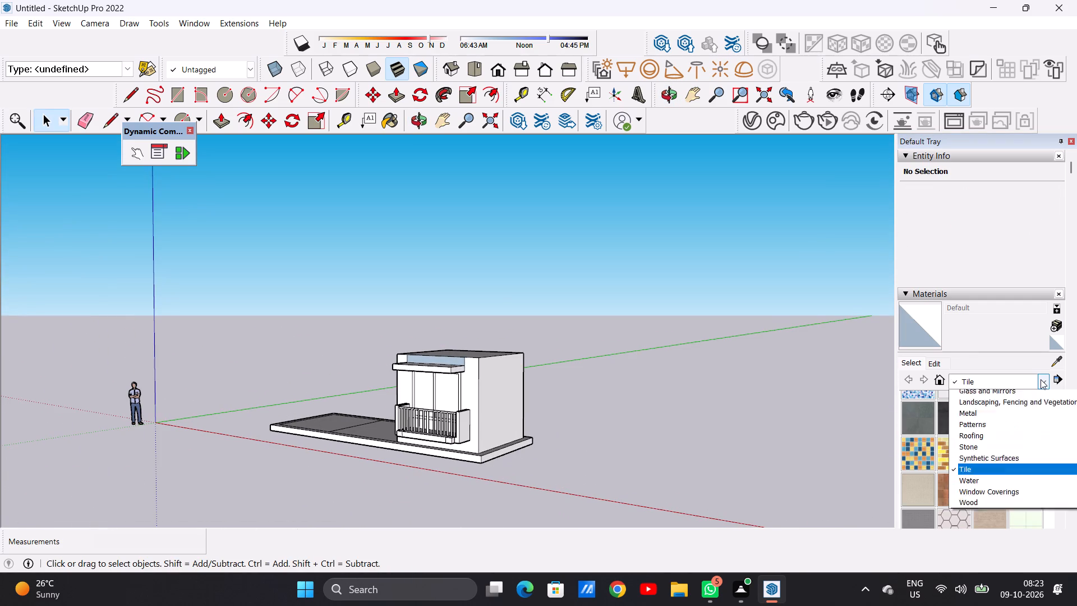
{"action": "left_click", "coordinate": [1016, 434]}
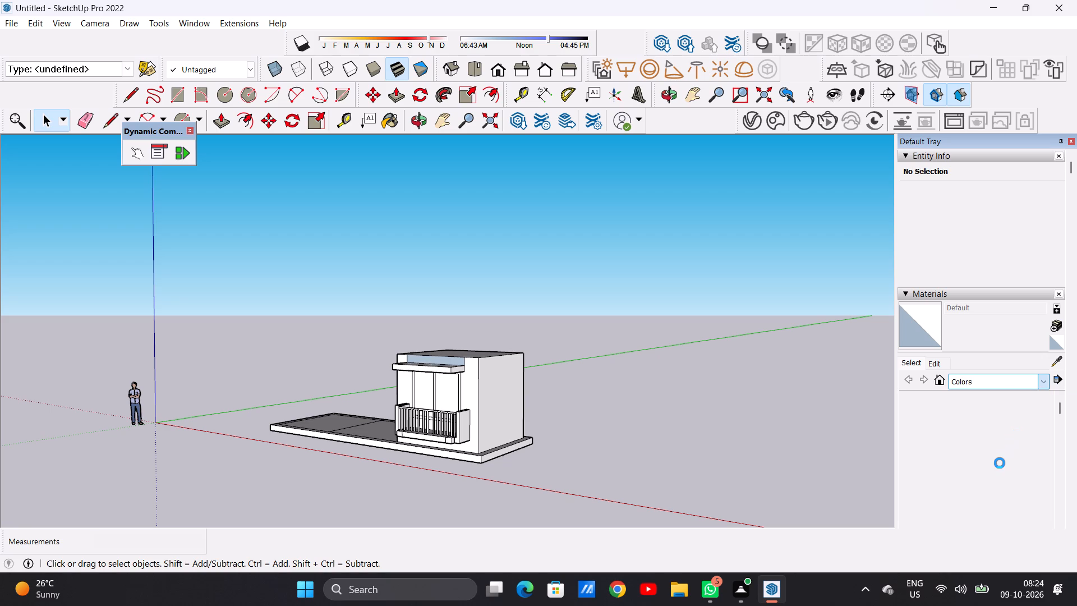
{"action": "scroll", "coordinate": [985, 476], "scroll_direction": "down", "scroll_amount": 11}
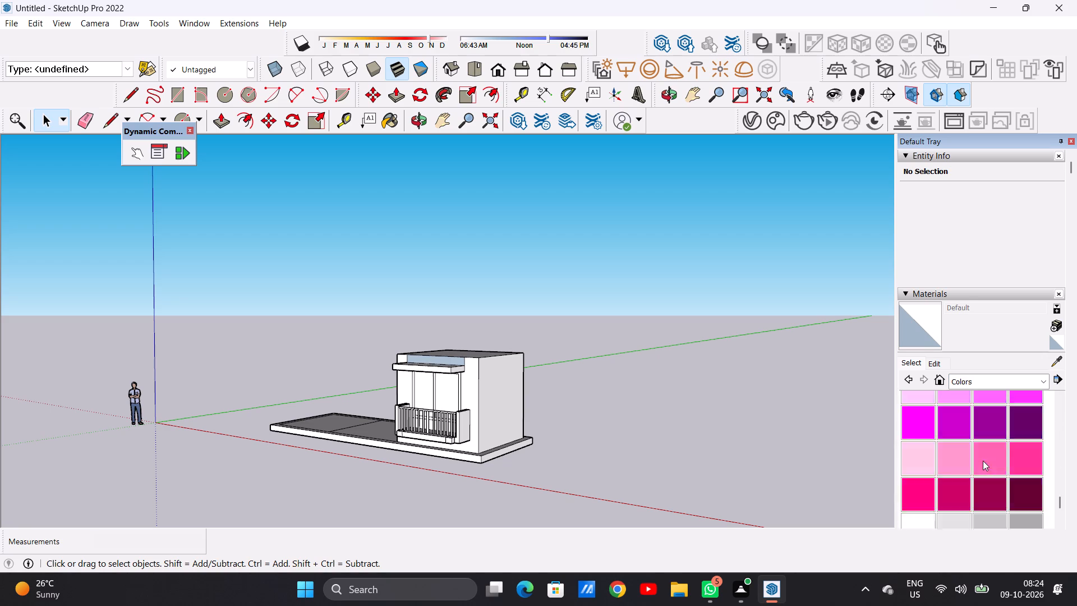
{"action": "scroll", "coordinate": [983, 461], "scroll_direction": "down", "scroll_amount": 4}
{"action": "scroll", "coordinate": [983, 456], "scroll_direction": "up", "scroll_amount": 2}
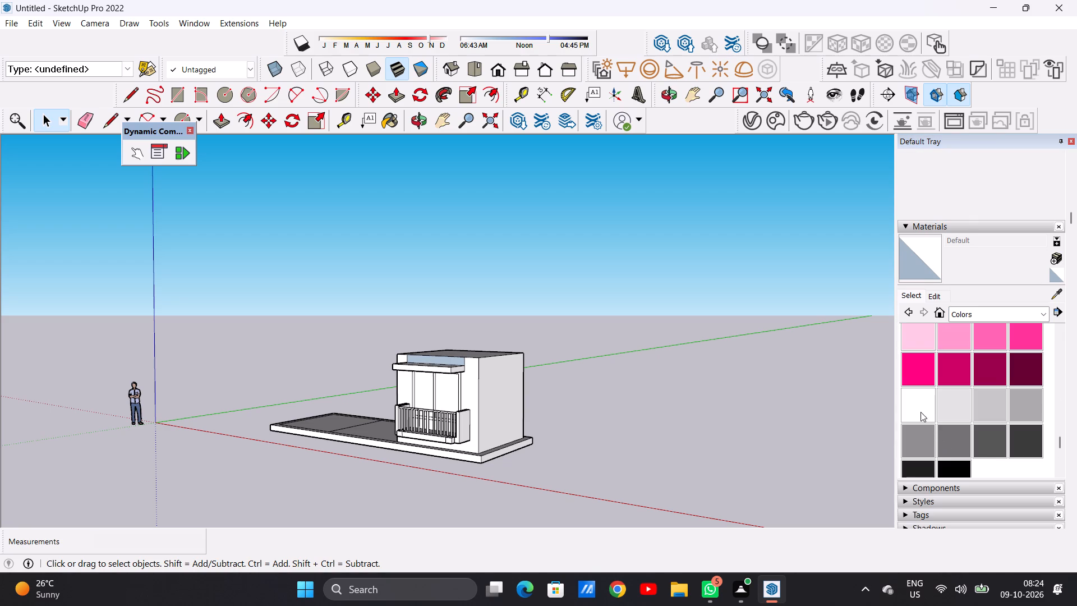
{"action": "left_click", "coordinate": [920, 408]}
{"action": "scroll", "coordinate": [441, 366], "scroll_direction": "up", "scroll_amount": 16}
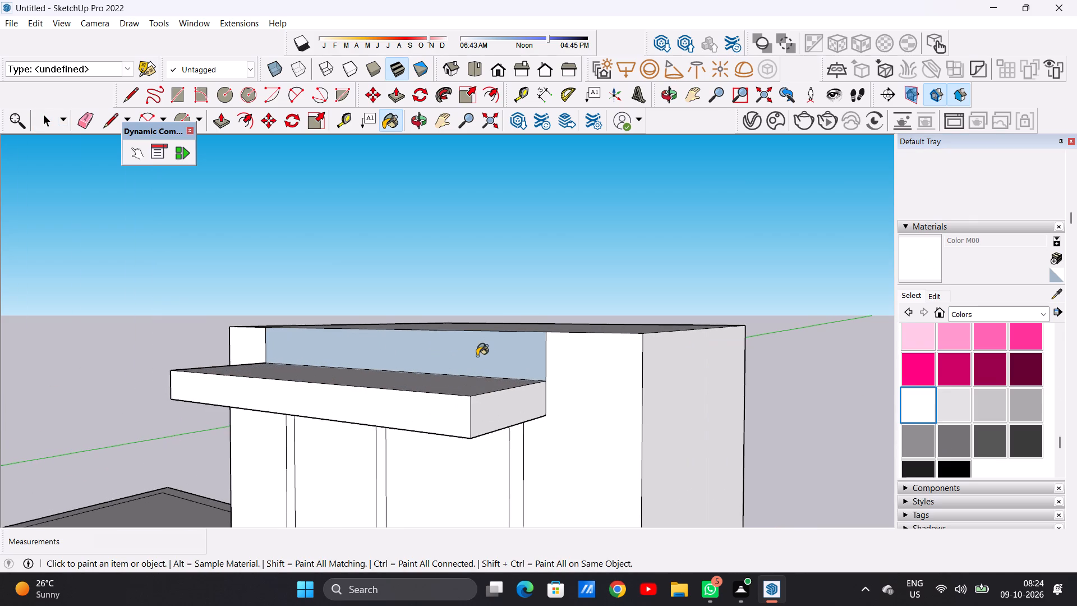
{"action": "left_click", "coordinate": [477, 356]}
{"action": "key", "text": "space"}
Draw a circle with a radius of about 2 5/16" on the top face of the balcony's right base block.
{"action": "scroll", "coordinate": [537, 373], "scroll_direction": "down", "scroll_amount": 9}
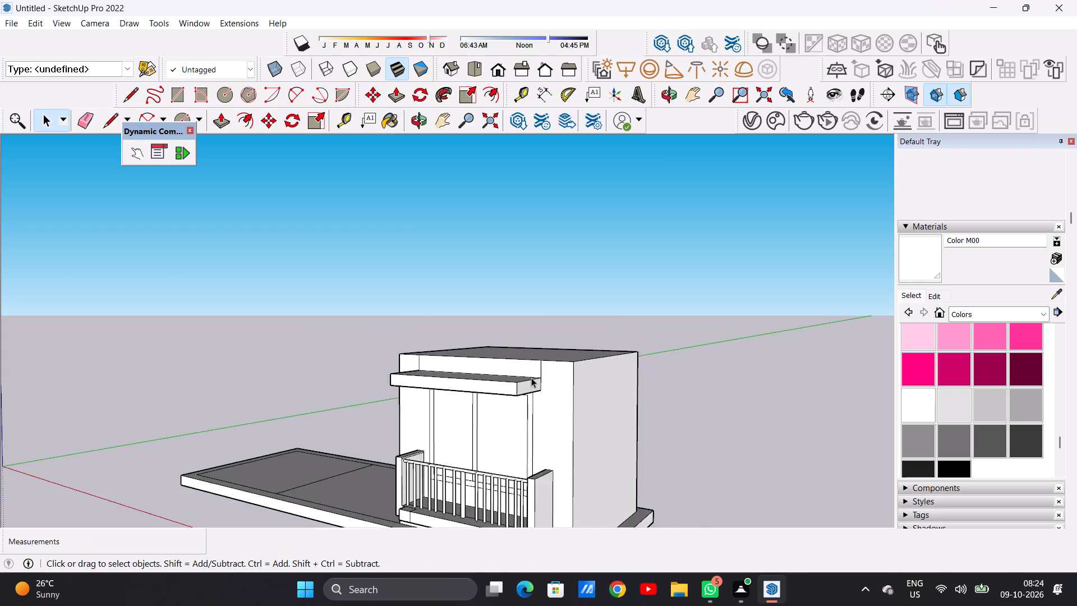
{"action": "scroll", "coordinate": [531, 378], "scroll_direction": "down", "scroll_amount": 10}
{"action": "scroll", "coordinate": [546, 437], "scroll_direction": "up", "scroll_amount": 3}
{"action": "scroll", "coordinate": [543, 442], "scroll_direction": "down", "scroll_amount": 1}
{"action": "scroll", "coordinate": [541, 442], "scroll_direction": "up", "scroll_amount": 7}
{"action": "middle_click_drag", "start_coordinate": [512, 432], "coordinate": [434, 479]}
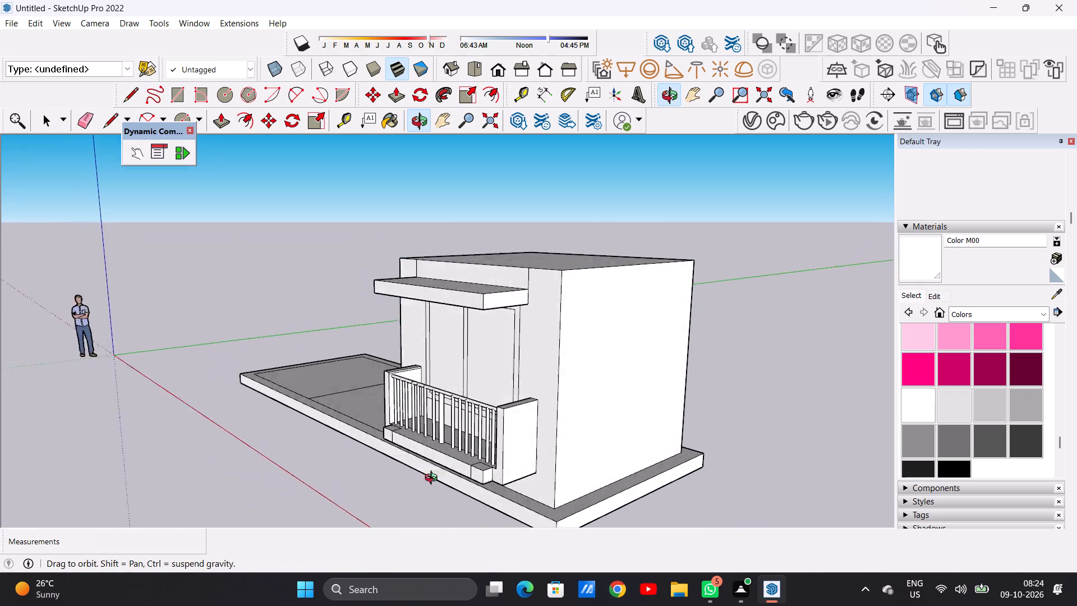
{"action": "middle_click_drag", "start_coordinate": [434, 479], "coordinate": [431, 524]}
{"action": "scroll", "coordinate": [472, 480], "scroll_direction": "up", "scroll_amount": 8}
{"action": "middle_click_drag", "start_coordinate": [472, 458], "coordinate": [605, 544]}
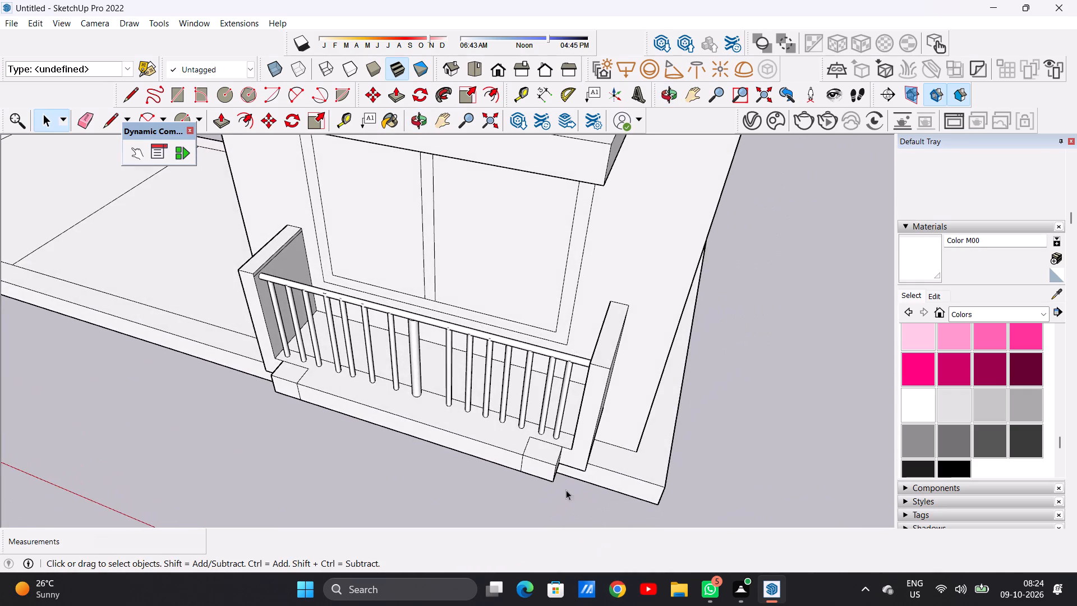
{"action": "scroll", "coordinate": [535, 460], "scroll_direction": "up", "scroll_amount": 14}
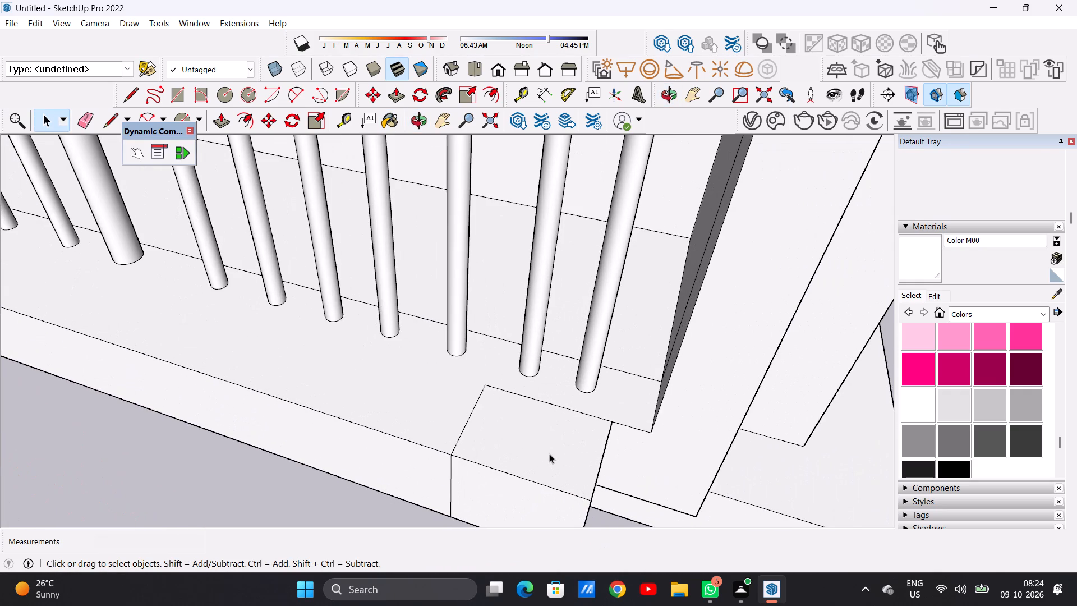
{"action": "key", "text": "c"}
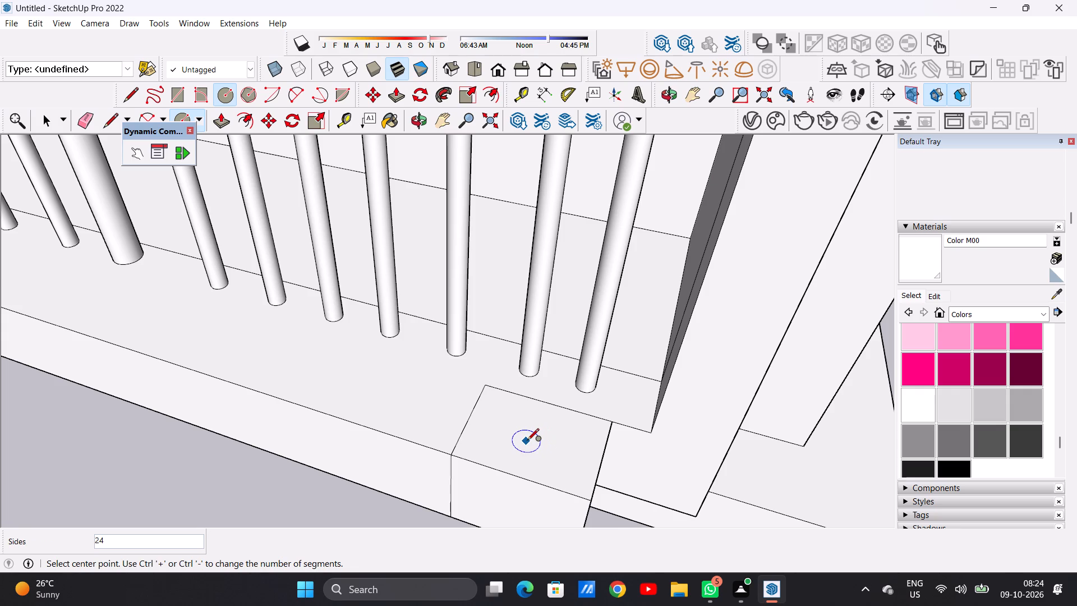
{"action": "left_click", "coordinate": [531, 438]}
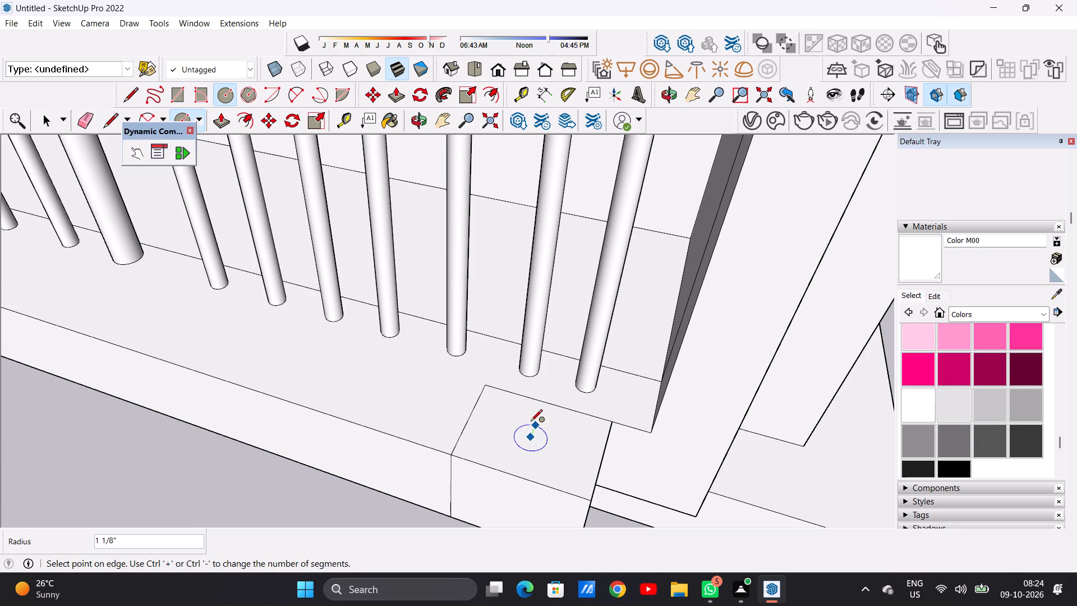
{"action": "left_click", "coordinate": [527, 410]}
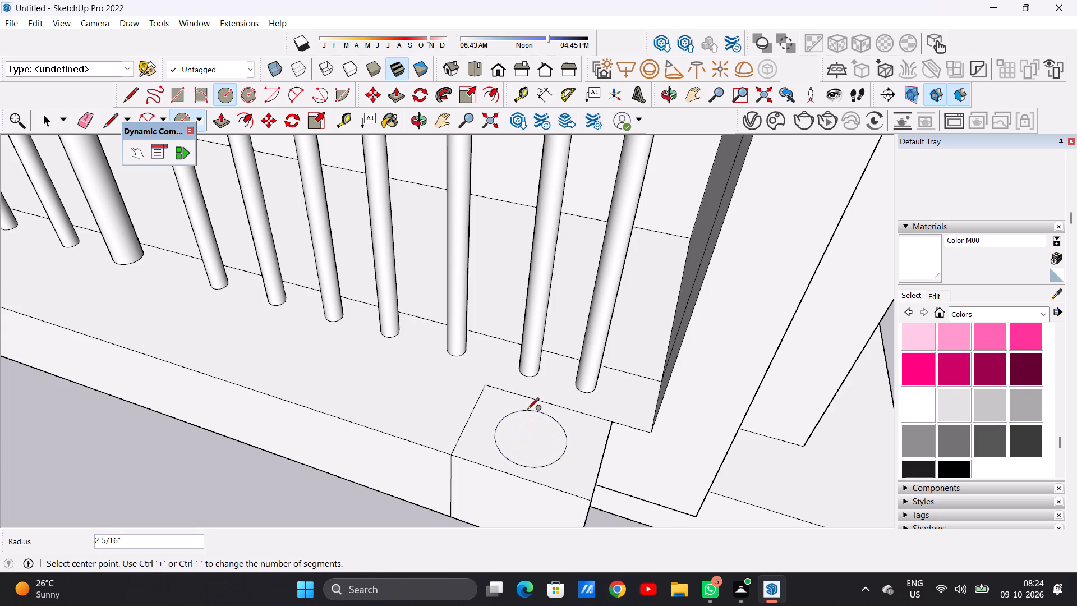
{"action": "key", "text": "space"}
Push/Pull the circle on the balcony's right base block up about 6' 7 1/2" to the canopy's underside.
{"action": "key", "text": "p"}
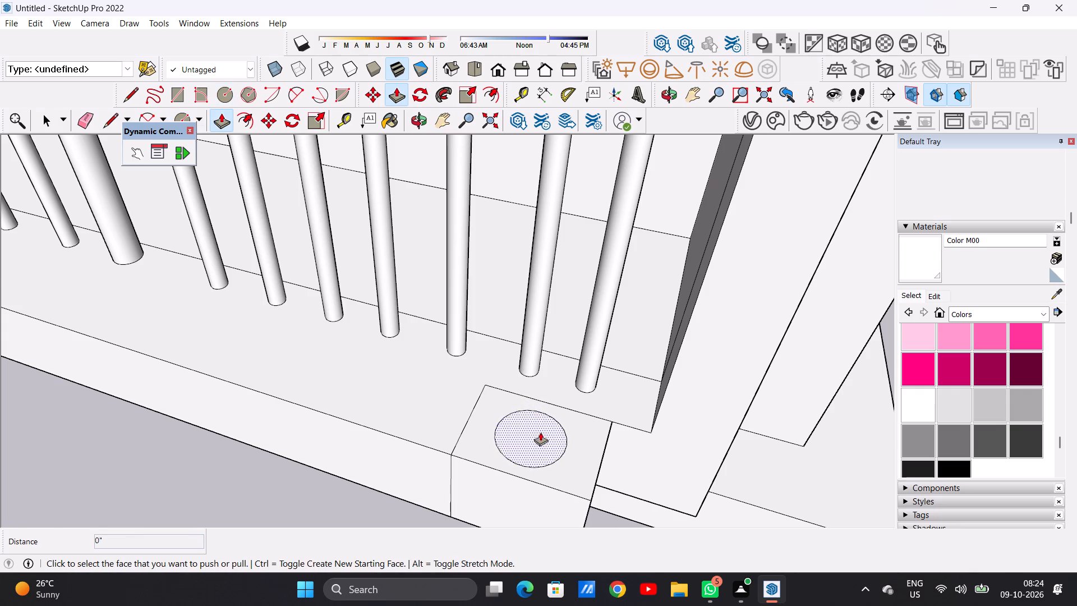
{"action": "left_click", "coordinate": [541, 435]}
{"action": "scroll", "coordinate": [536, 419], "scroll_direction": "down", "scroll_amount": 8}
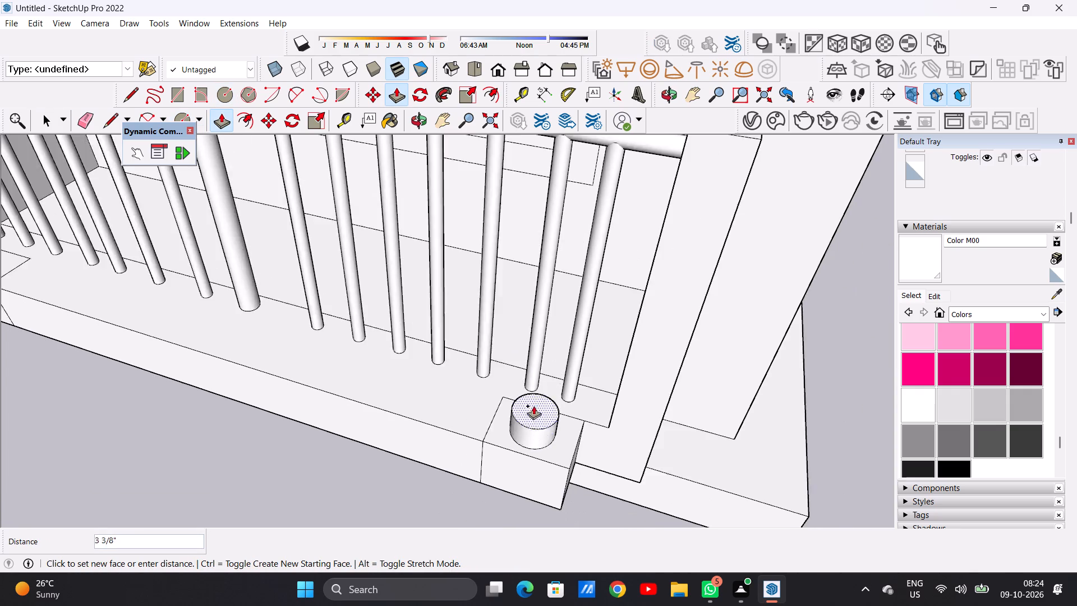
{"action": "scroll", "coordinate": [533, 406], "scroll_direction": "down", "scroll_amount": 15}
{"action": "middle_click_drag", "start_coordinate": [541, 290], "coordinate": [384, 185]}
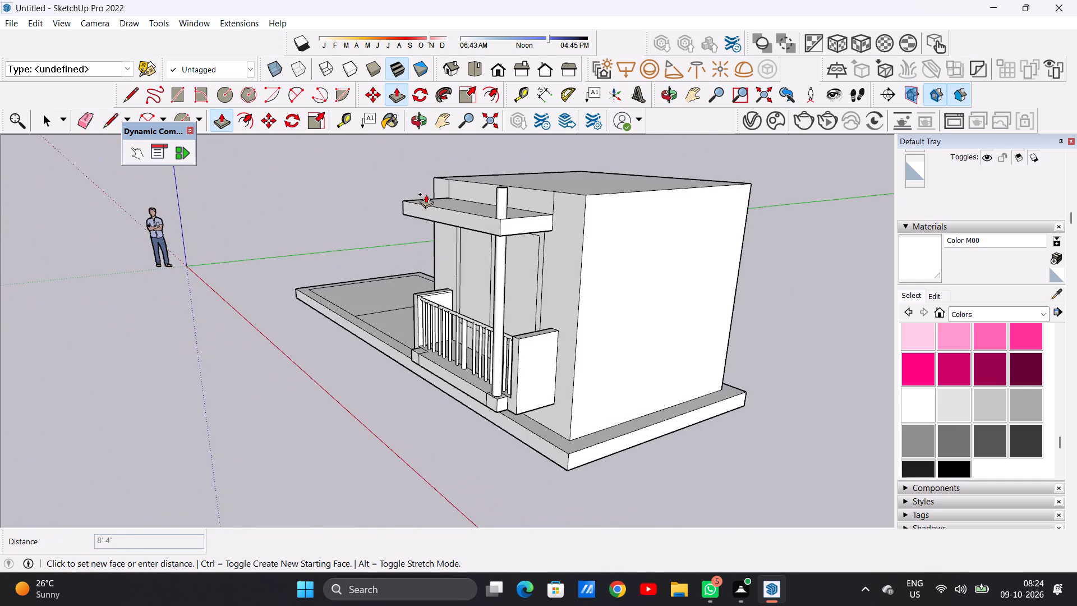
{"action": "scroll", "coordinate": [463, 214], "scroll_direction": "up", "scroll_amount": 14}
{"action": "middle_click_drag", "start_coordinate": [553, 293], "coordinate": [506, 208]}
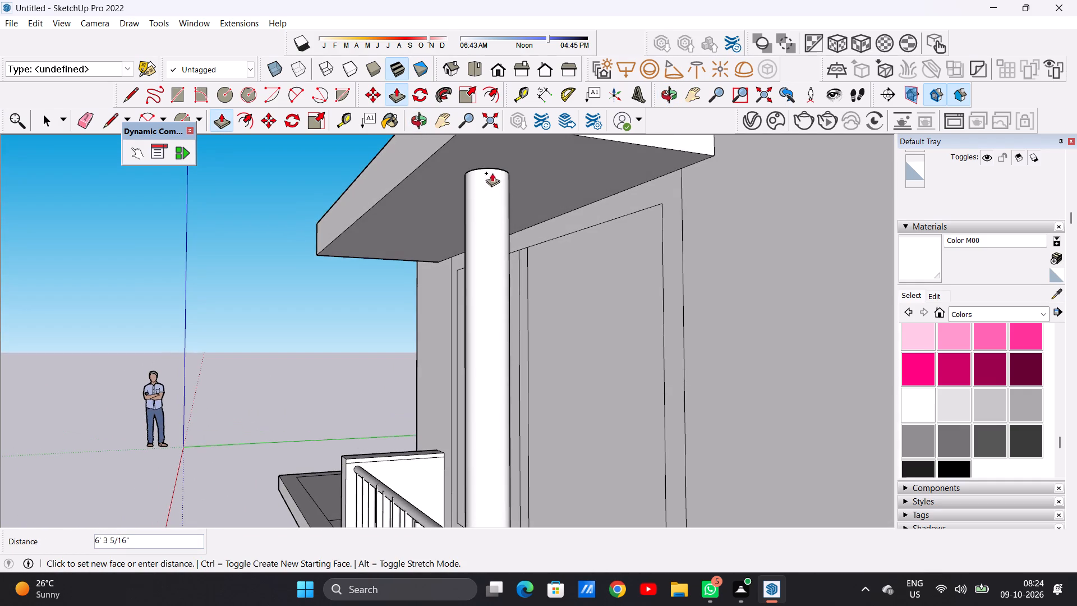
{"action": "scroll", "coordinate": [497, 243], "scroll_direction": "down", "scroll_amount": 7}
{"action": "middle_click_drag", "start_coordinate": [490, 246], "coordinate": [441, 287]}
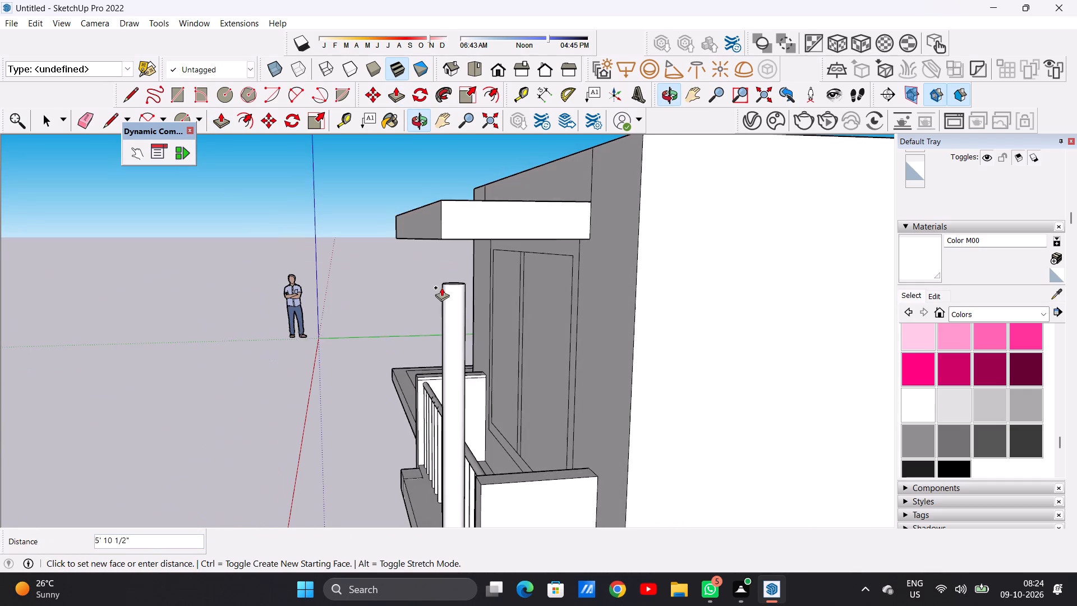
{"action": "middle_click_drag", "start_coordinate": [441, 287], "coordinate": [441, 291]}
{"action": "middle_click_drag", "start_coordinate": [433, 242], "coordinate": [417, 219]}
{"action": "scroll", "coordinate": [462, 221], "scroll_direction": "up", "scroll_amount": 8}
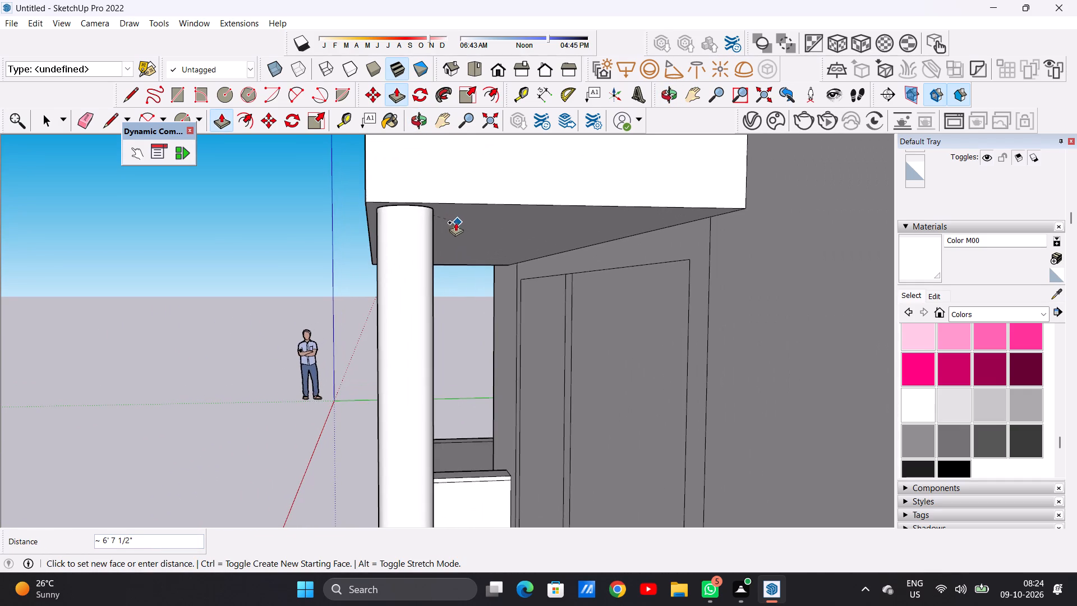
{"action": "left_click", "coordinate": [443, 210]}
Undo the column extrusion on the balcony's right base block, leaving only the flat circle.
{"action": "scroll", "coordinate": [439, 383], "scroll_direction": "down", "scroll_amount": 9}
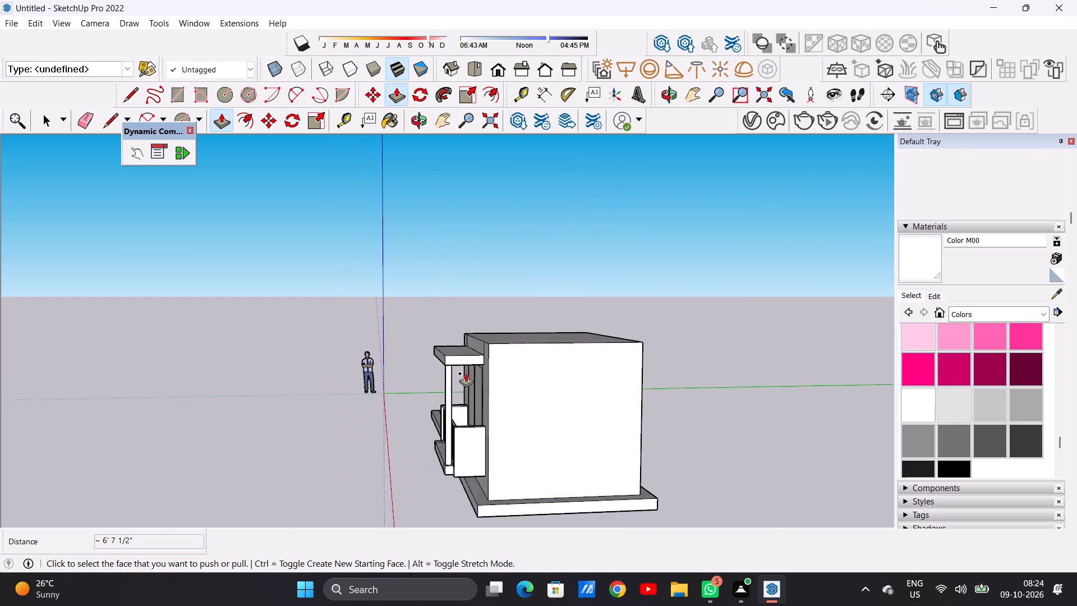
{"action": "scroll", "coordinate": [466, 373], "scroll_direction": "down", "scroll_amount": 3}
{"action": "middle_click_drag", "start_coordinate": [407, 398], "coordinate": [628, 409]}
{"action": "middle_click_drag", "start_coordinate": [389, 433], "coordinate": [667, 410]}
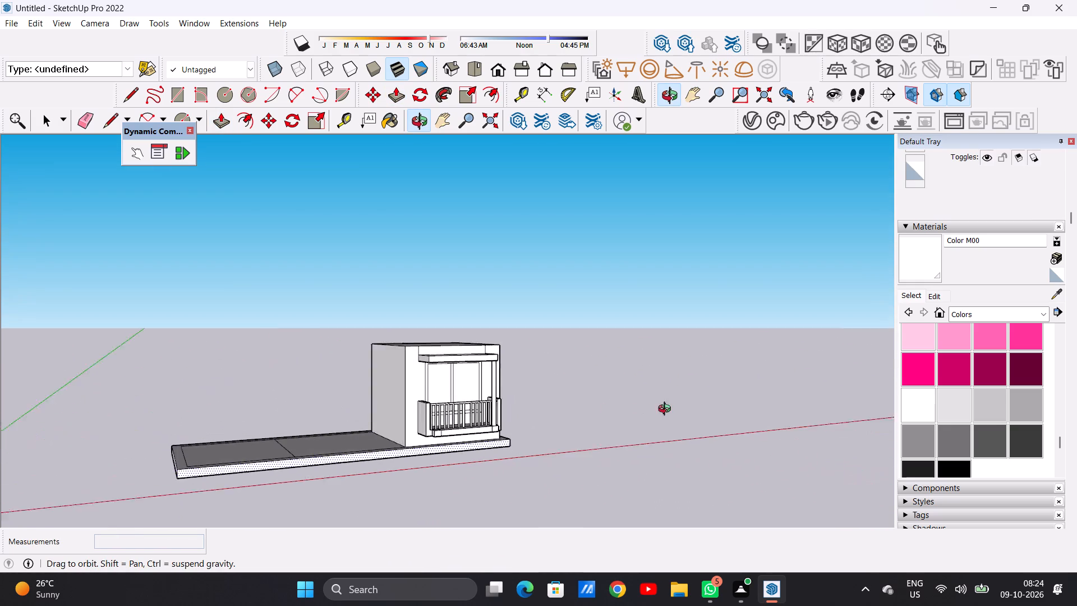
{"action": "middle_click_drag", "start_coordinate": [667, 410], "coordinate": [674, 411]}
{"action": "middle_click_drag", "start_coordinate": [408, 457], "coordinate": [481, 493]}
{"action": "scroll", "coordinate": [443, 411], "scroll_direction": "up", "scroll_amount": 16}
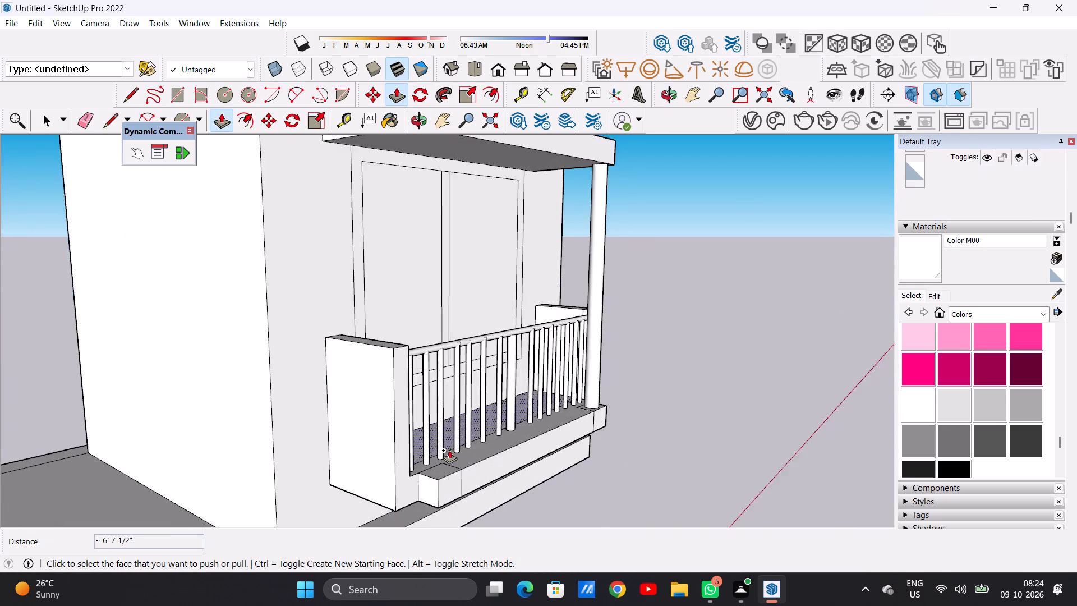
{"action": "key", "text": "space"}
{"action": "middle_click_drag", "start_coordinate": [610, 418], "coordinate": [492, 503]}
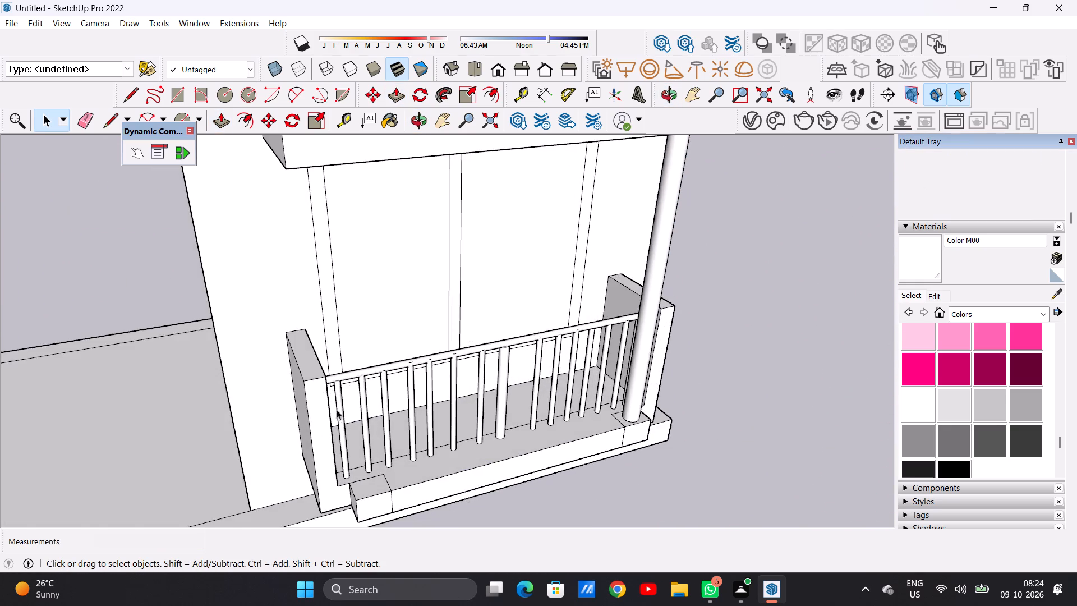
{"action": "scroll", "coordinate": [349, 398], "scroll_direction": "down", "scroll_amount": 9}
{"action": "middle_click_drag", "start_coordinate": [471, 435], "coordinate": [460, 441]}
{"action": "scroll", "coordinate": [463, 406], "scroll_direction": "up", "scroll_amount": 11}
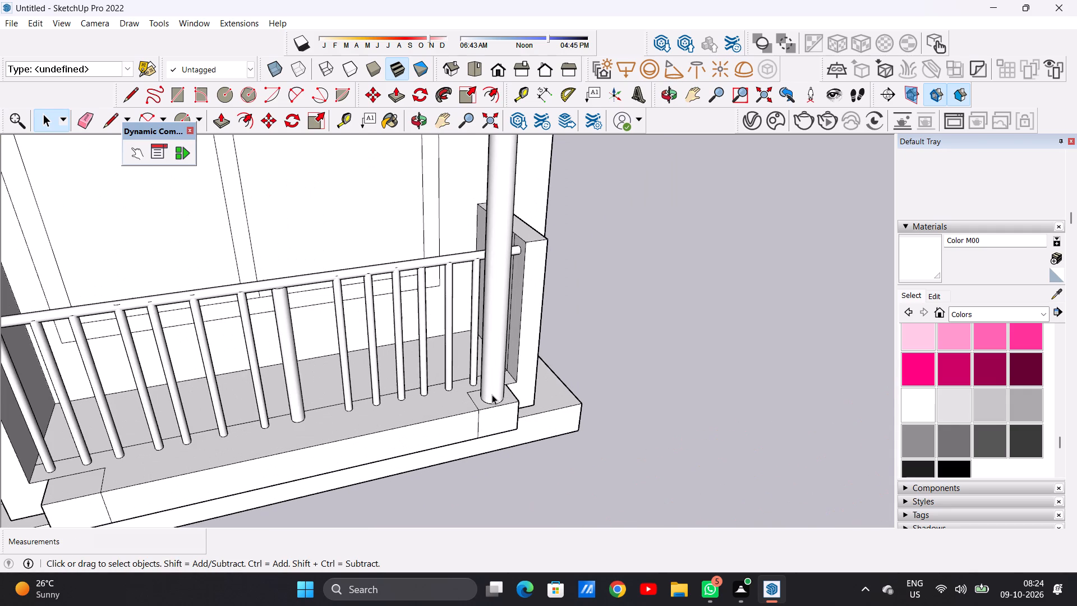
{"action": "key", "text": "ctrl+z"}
Copy the circle from the right base block about 6' 5 7/16" across onto the left base block's top face.
{"action": "scroll", "coordinate": [492, 393], "scroll_direction": "up", "scroll_amount": 6}
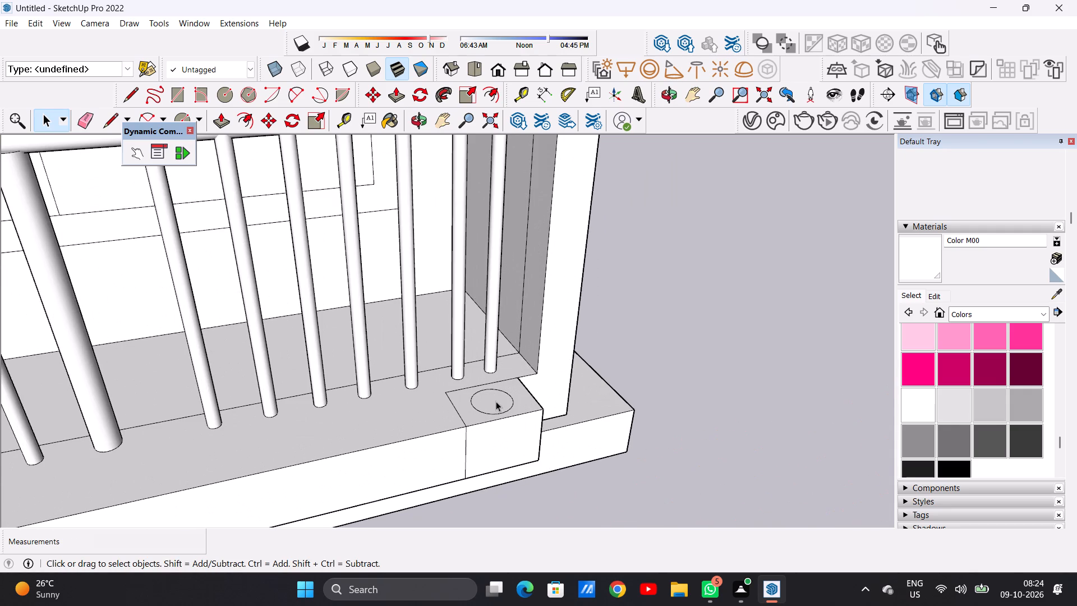
{"action": "double_click", "coordinate": [496, 401]}
{"action": "key", "text": "m"}
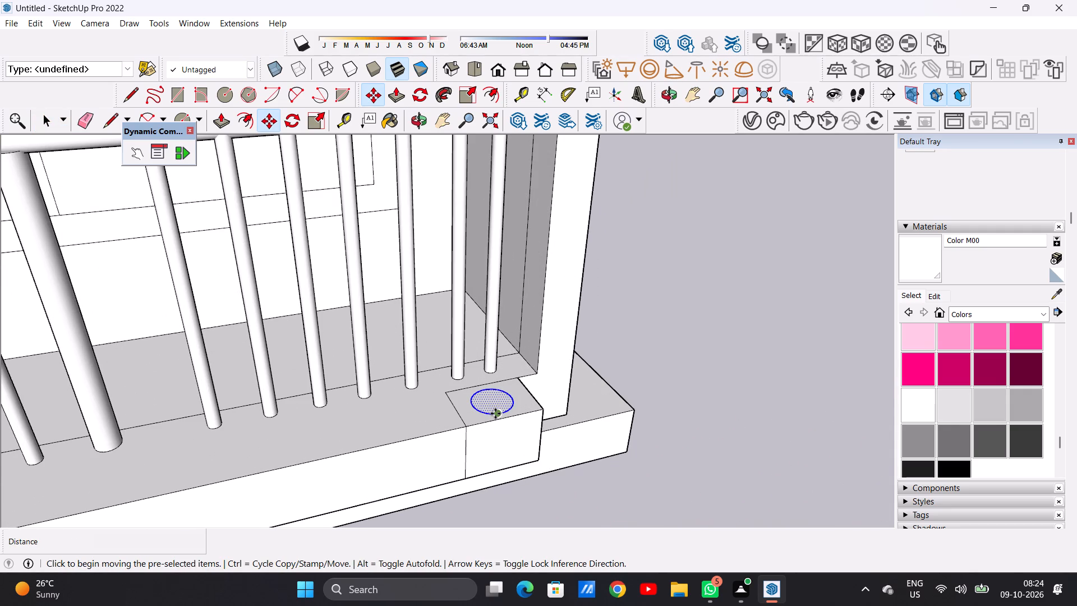
{"action": "left_click", "coordinate": [495, 414]}
{"action": "scroll", "coordinate": [464, 414], "scroll_direction": "down", "scroll_amount": 2}
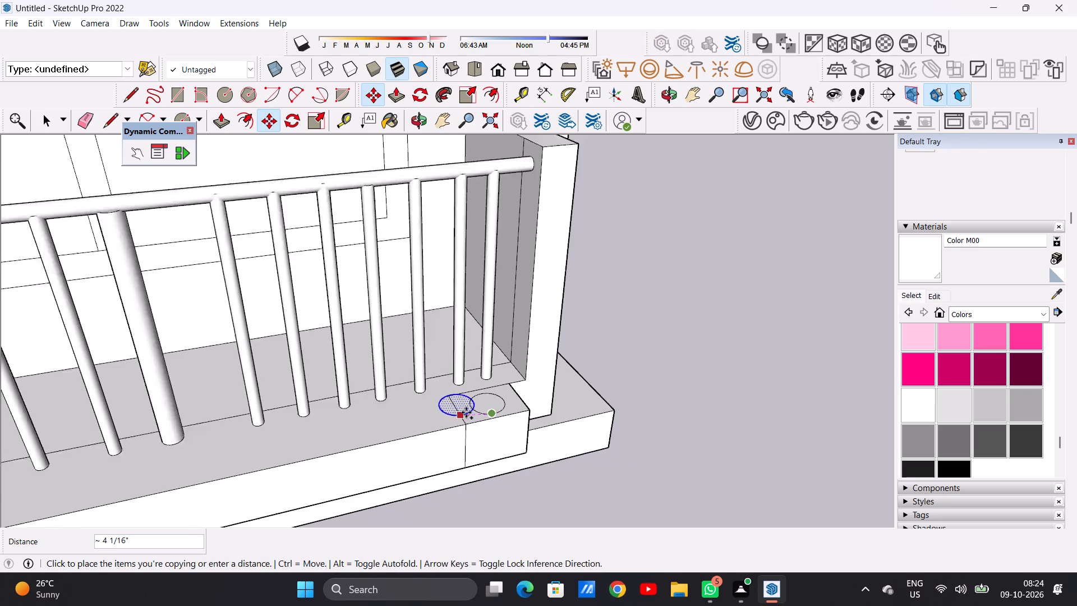
{"action": "scroll", "coordinate": [466, 412], "scroll_direction": "down", "scroll_amount": 6}
{"action": "scroll", "coordinate": [135, 488], "scroll_direction": "up", "scroll_amount": 5}
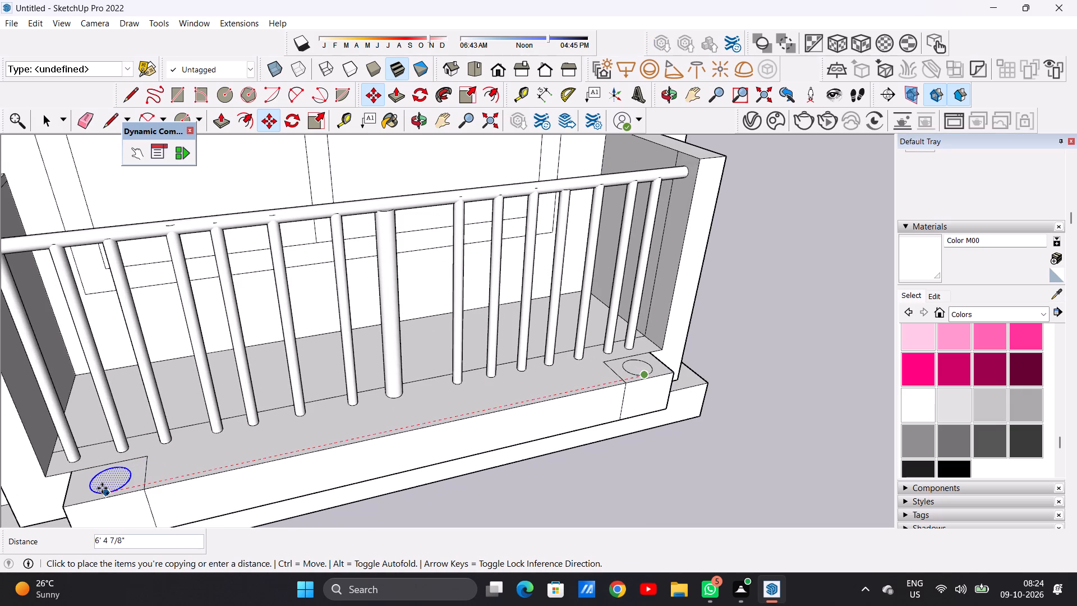
{"action": "left_click", "coordinate": [98, 488]}
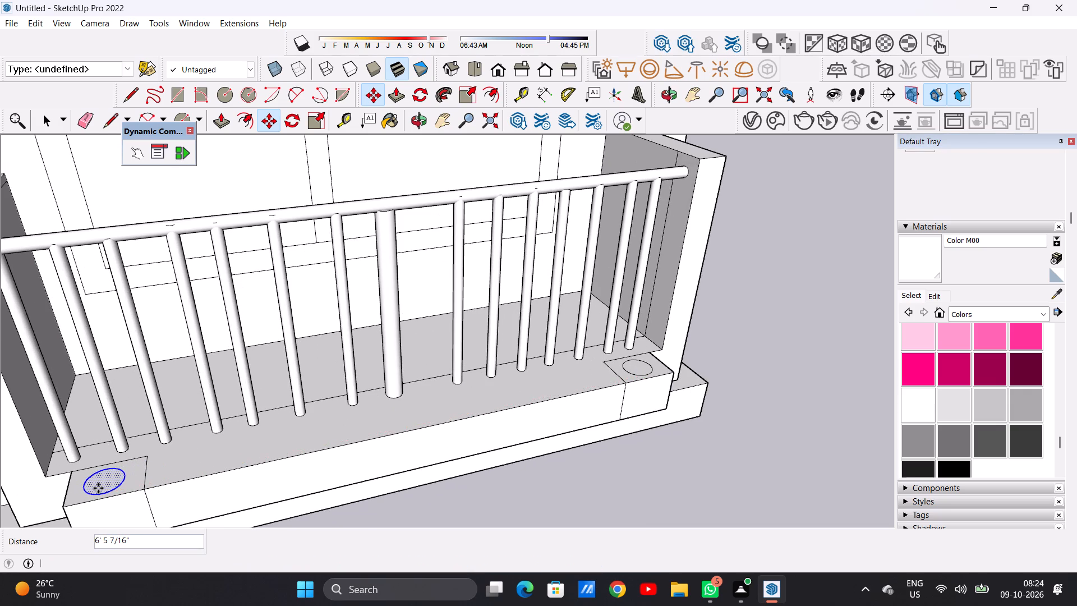
{"action": "key", "text": "space"}
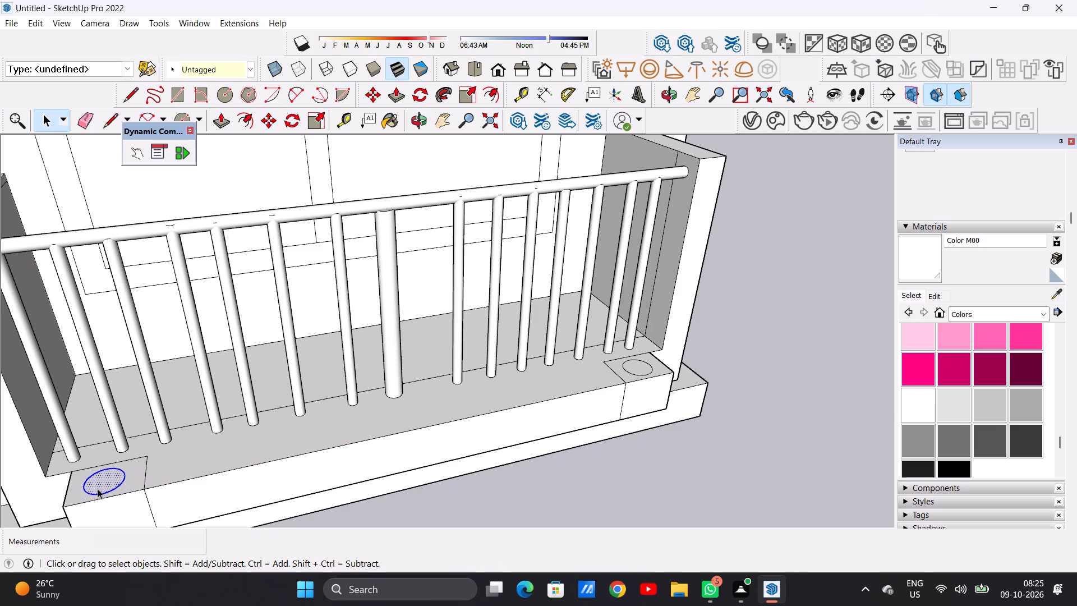
{"action": "scroll", "coordinate": [326, 423], "scroll_direction": "down", "scroll_amount": 13}
{"action": "scroll", "coordinate": [512, 389], "scroll_direction": "up", "scroll_amount": 4}
{"action": "left_click", "coordinate": [614, 398]}
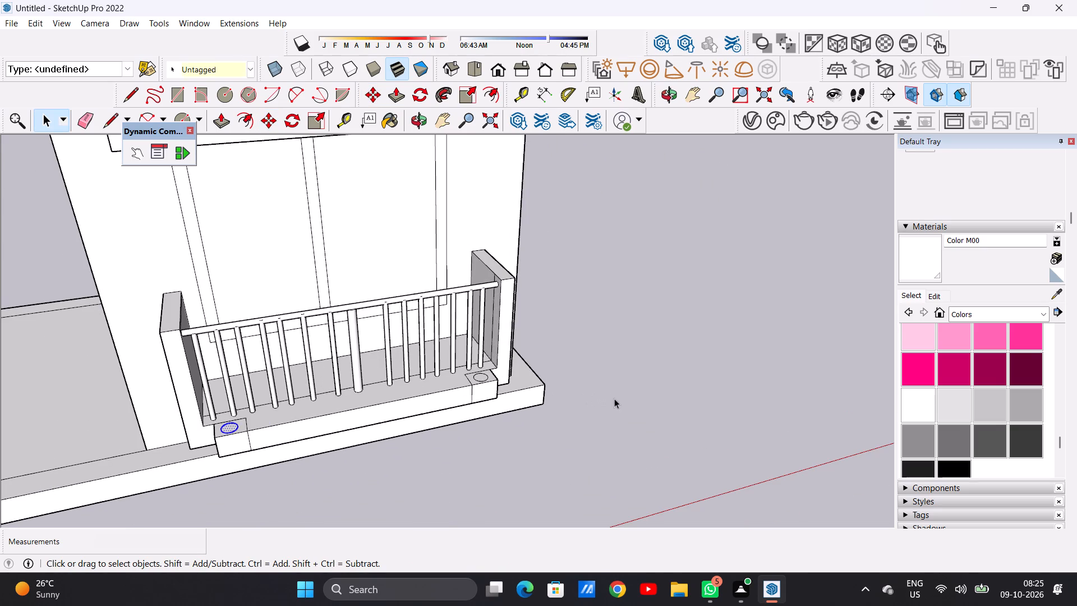
Push/Pull the circle on the right base block up about 6' 7 1/2" to meet the canopy's underside.
{"action": "middle_click_drag", "start_coordinate": [625, 430], "coordinate": [454, 495]}
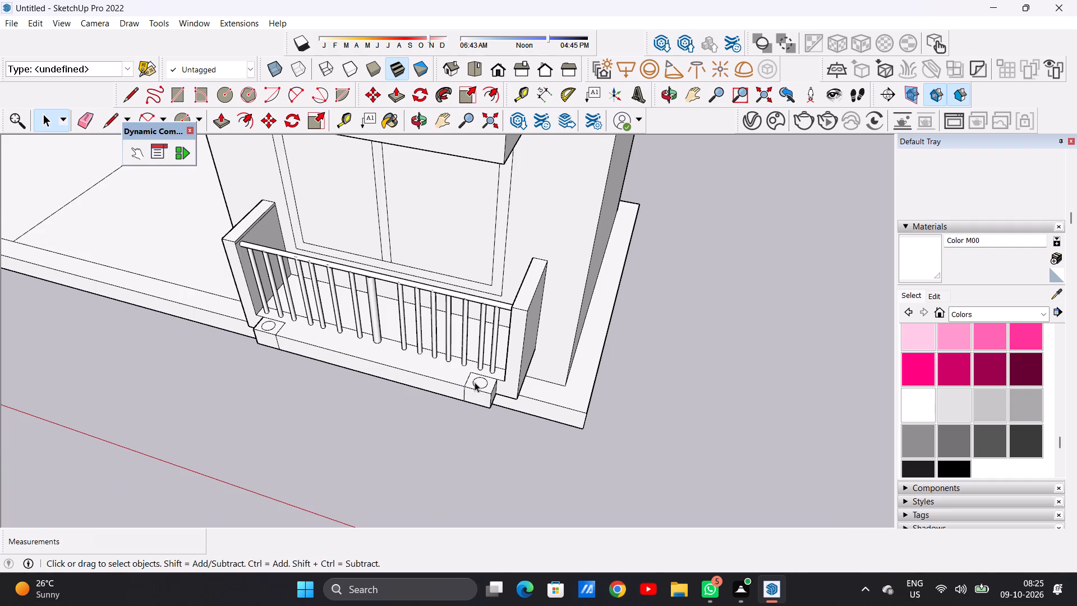
{"action": "scroll", "coordinate": [479, 370], "scroll_direction": "up", "scroll_amount": 10}
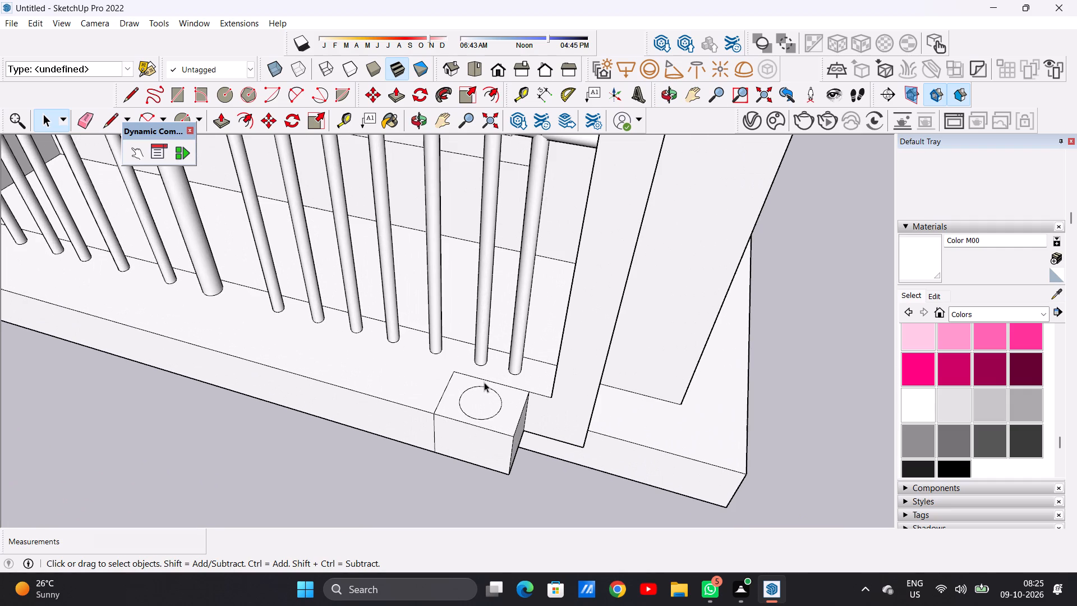
{"action": "key", "text": "p"}
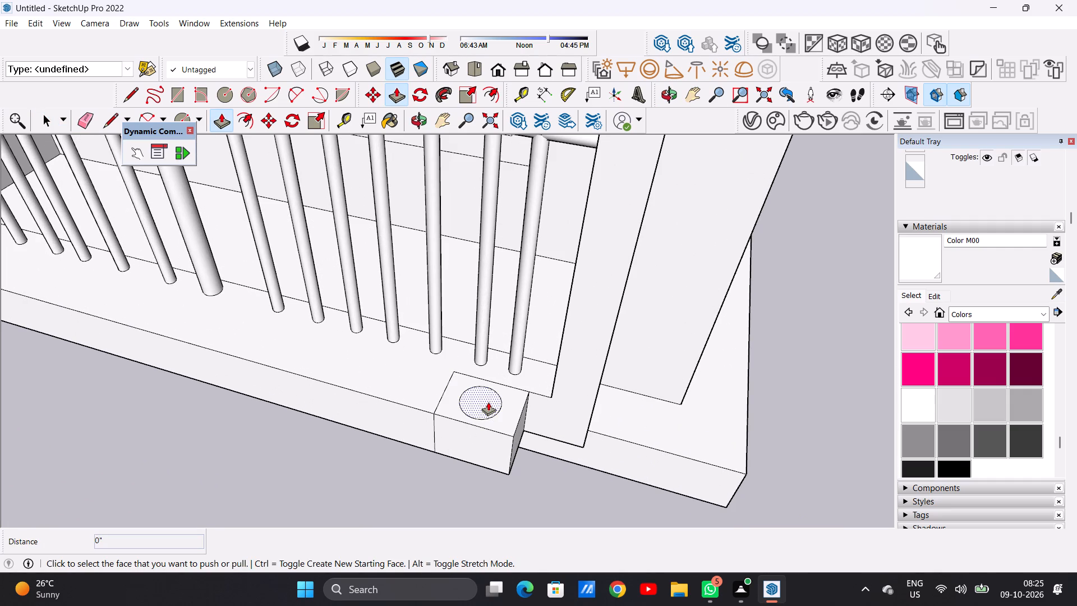
{"action": "left_click", "coordinate": [488, 402]}
{"action": "scroll", "coordinate": [466, 353], "scroll_direction": "down", "scroll_amount": 9}
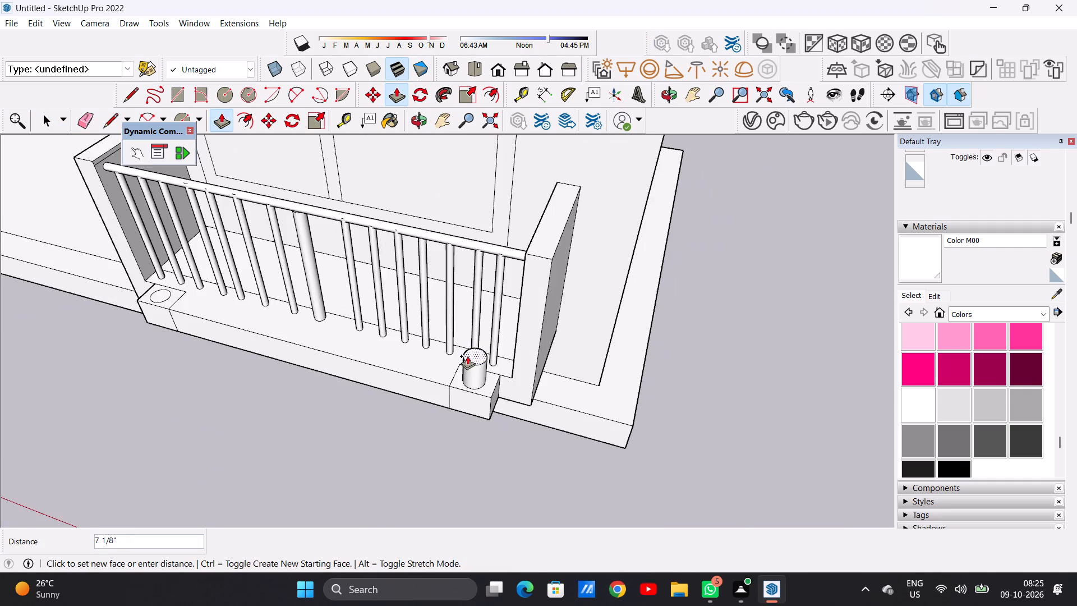
{"action": "scroll", "coordinate": [467, 356], "scroll_direction": "down", "scroll_amount": 9}
{"action": "middle_click_drag", "start_coordinate": [482, 260], "coordinate": [347, 181]}
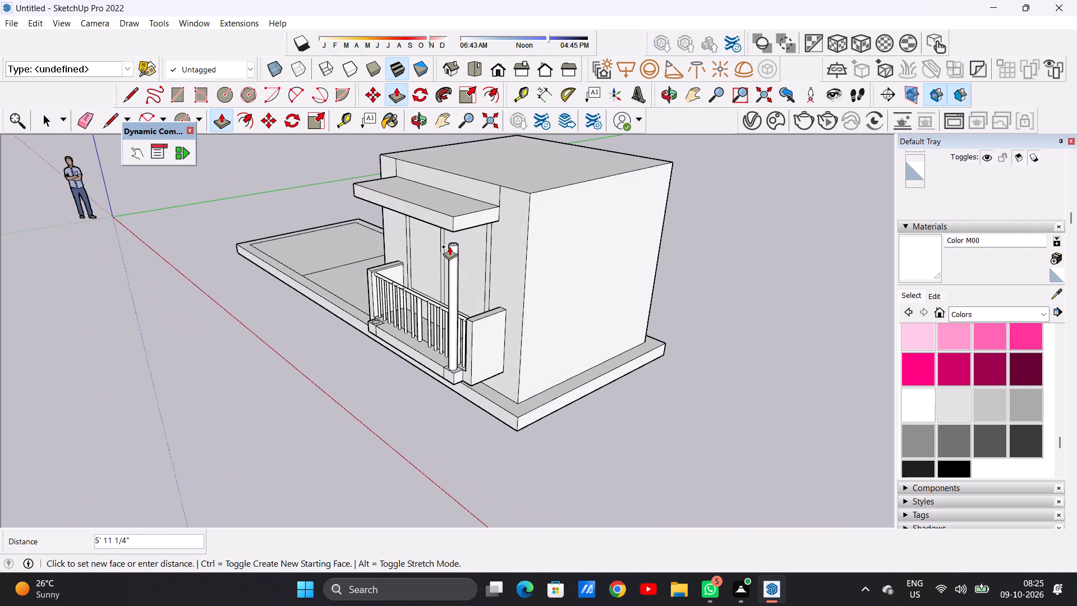
{"action": "scroll", "coordinate": [449, 246], "scroll_direction": "up", "scroll_amount": 6}
{"action": "middle_click_drag", "start_coordinate": [492, 240], "coordinate": [395, 160]}
{"action": "scroll", "coordinate": [401, 178], "scroll_direction": "up", "scroll_amount": 6}
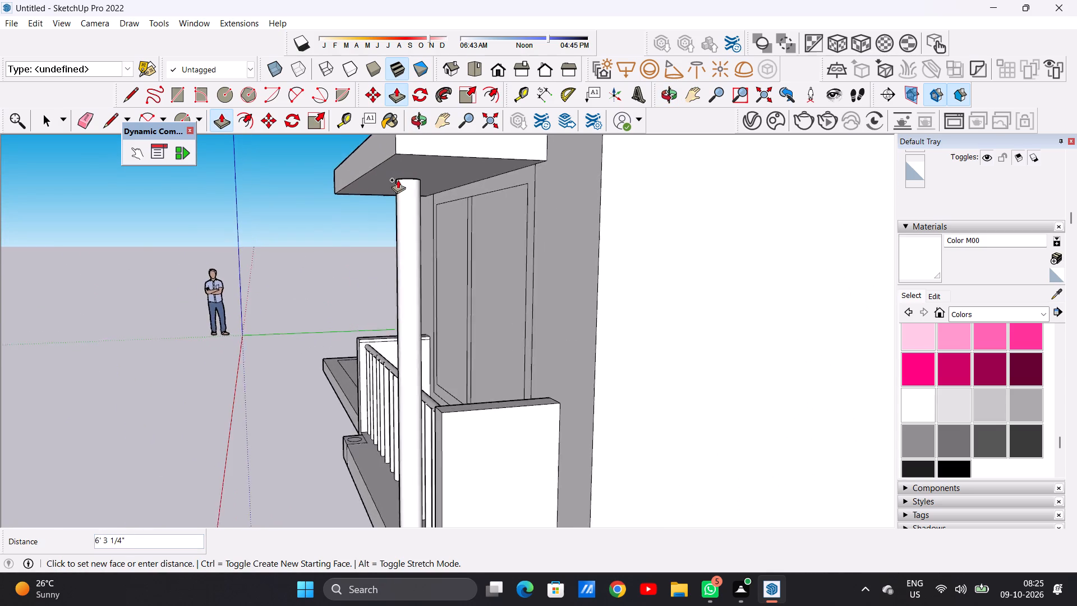
{"action": "scroll", "coordinate": [398, 180], "scroll_direction": "up", "scroll_amount": 3}
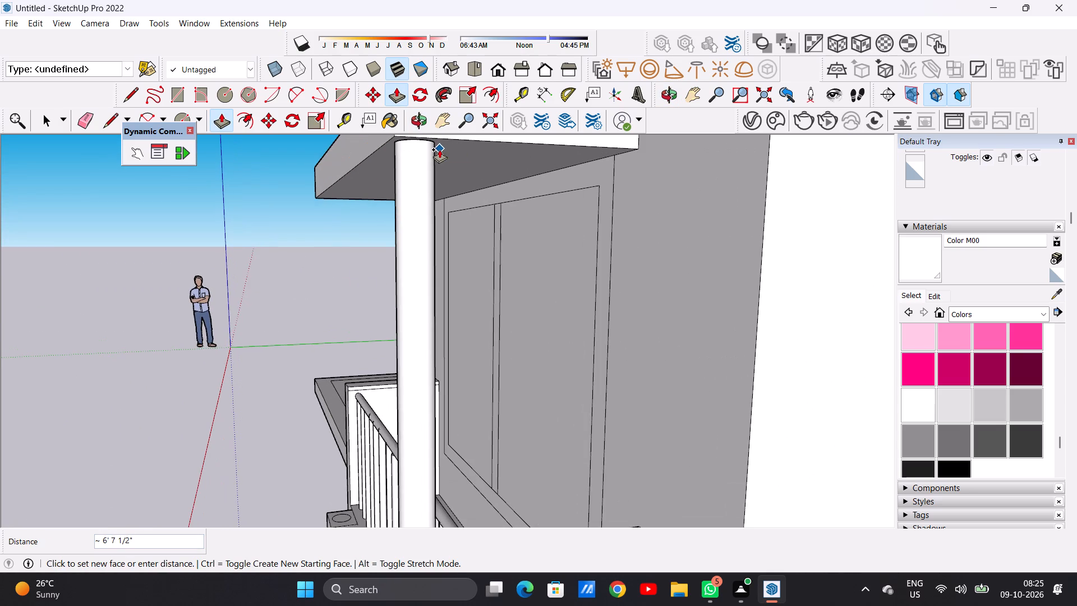
{"action": "left_click", "coordinate": [439, 145]}
Push/Pull the circle on the left base block up about 6' 7 1/2" to meet the canopy's underside.
{"action": "scroll", "coordinate": [465, 314], "scroll_direction": "down", "scroll_amount": 7}
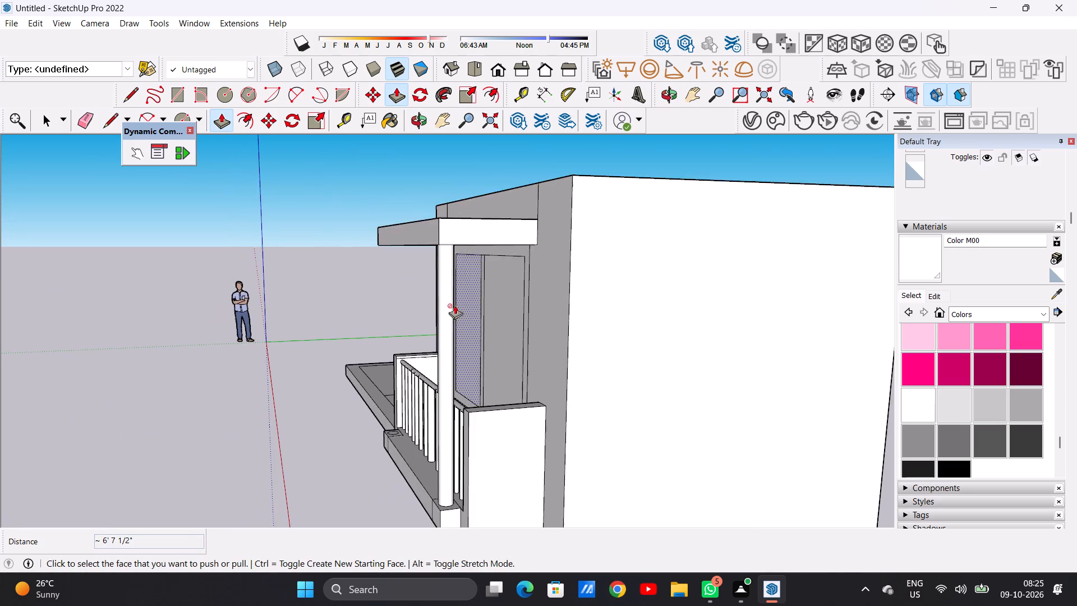
{"action": "middle_click_drag", "start_coordinate": [348, 322], "coordinate": [760, 349]}
{"action": "middle_click_drag", "start_coordinate": [326, 463], "coordinate": [330, 476]}
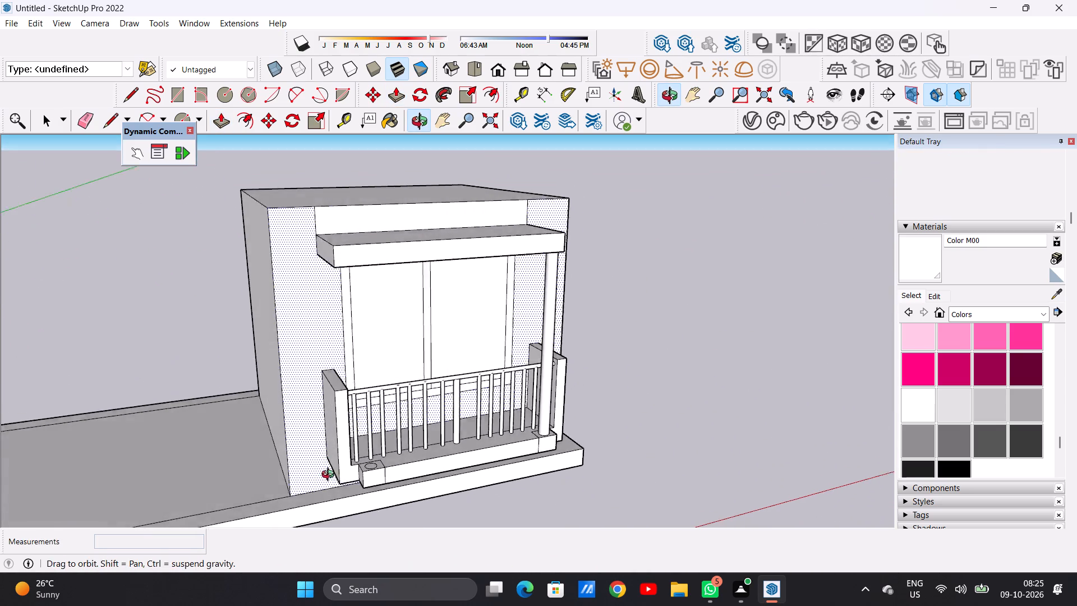
{"action": "middle_click_drag", "start_coordinate": [330, 476], "coordinate": [373, 566]}
{"action": "scroll", "coordinate": [387, 439], "scroll_direction": "up", "scroll_amount": 11}
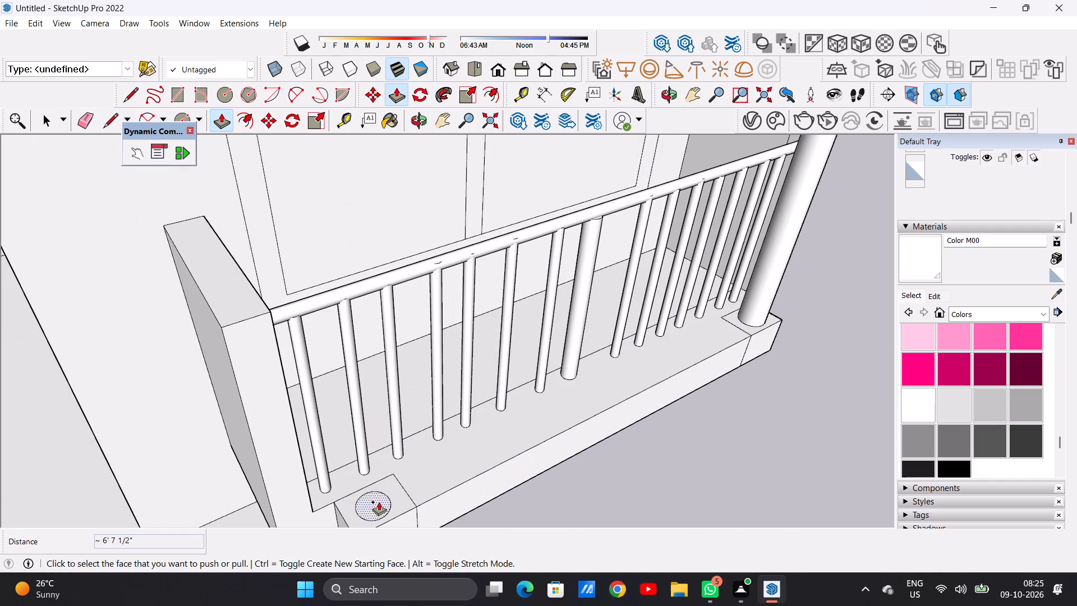
{"action": "left_click", "coordinate": [379, 502]}
{"action": "scroll", "coordinate": [376, 372], "scroll_direction": "down", "scroll_amount": 16}
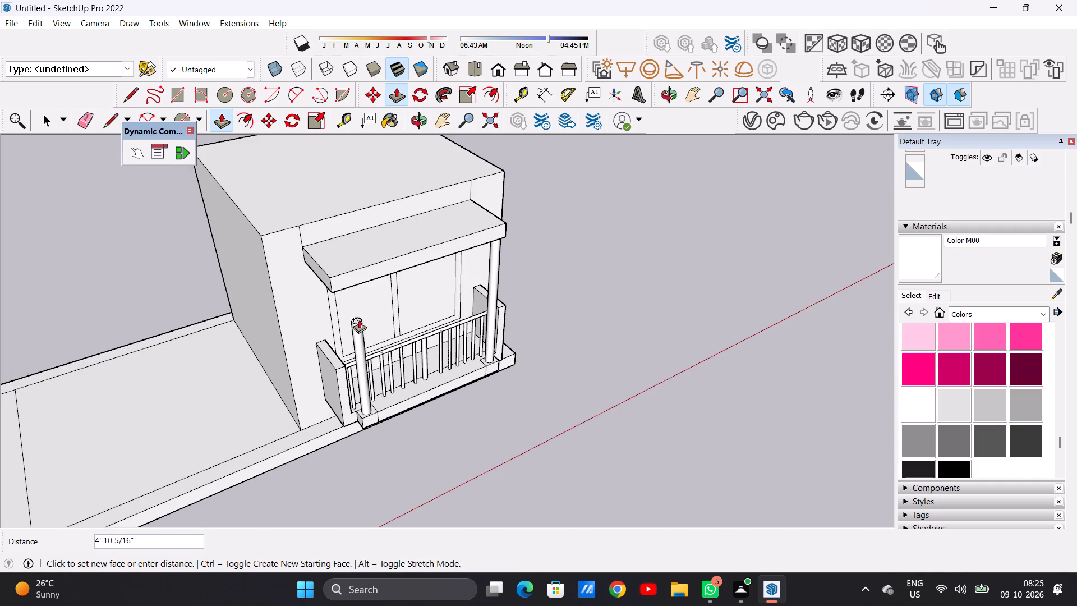
{"action": "middle_click_drag", "start_coordinate": [354, 300], "coordinate": [297, 179]}
{"action": "scroll", "coordinate": [349, 227], "scroll_direction": "up", "scroll_amount": 5}
{"action": "scroll", "coordinate": [410, 251], "scroll_direction": "up", "scroll_amount": 1}
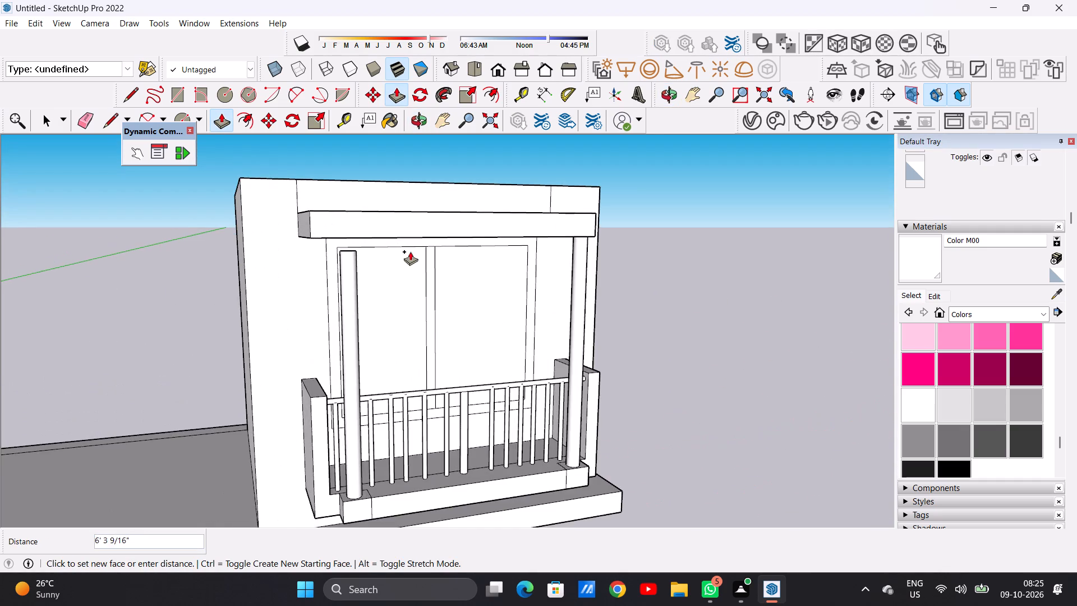
{"action": "middle_click_drag", "start_coordinate": [410, 251], "coordinate": [255, 175]}
{"action": "scroll", "coordinate": [327, 231], "scroll_direction": "up", "scroll_amount": 9}
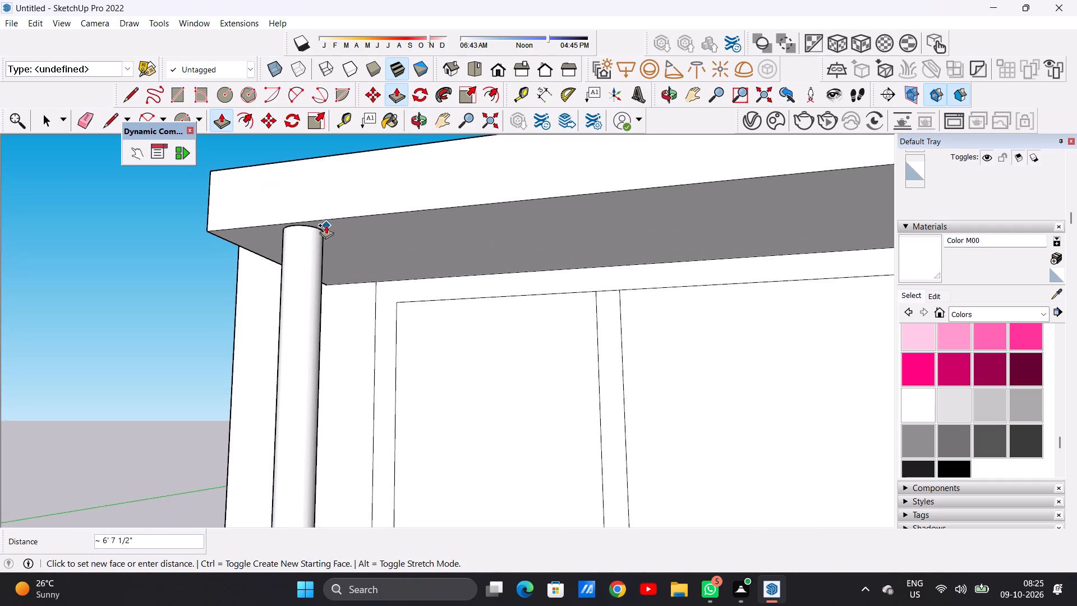
{"action": "left_click", "coordinate": [338, 225]}
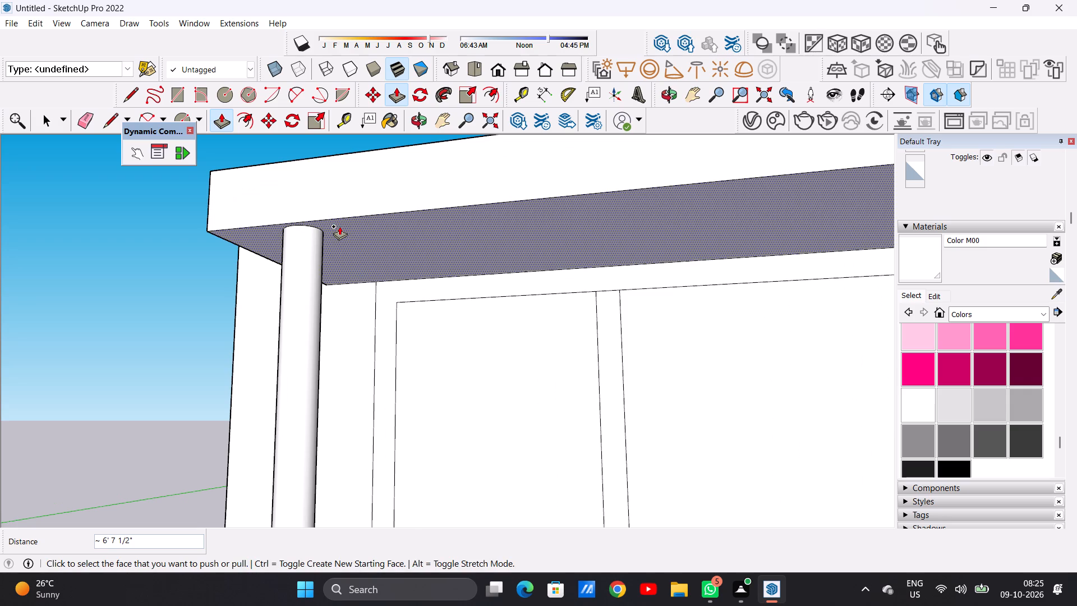
{"action": "key", "text": "space"}
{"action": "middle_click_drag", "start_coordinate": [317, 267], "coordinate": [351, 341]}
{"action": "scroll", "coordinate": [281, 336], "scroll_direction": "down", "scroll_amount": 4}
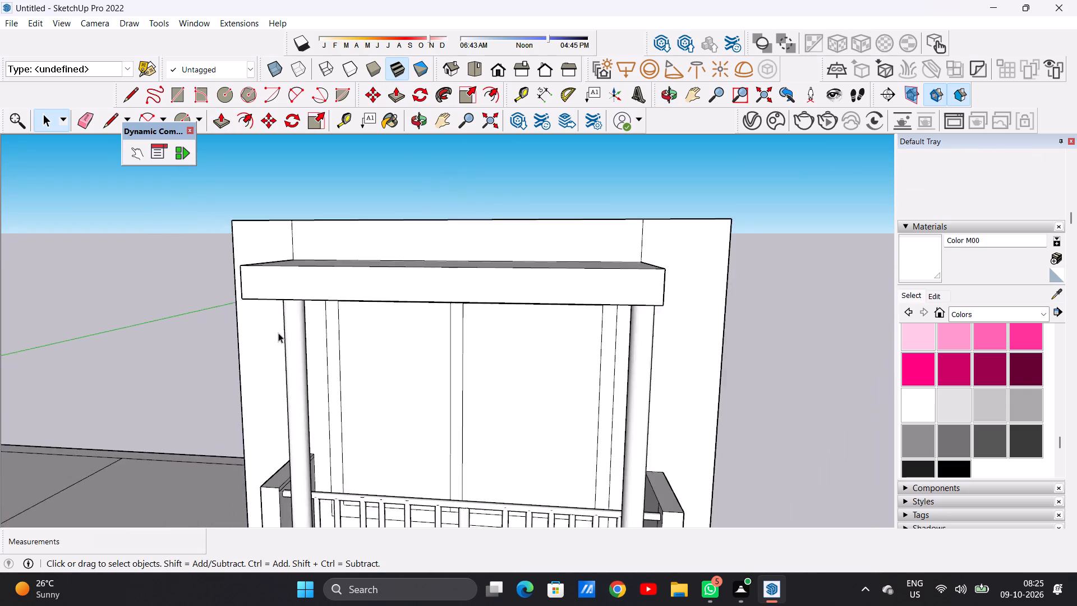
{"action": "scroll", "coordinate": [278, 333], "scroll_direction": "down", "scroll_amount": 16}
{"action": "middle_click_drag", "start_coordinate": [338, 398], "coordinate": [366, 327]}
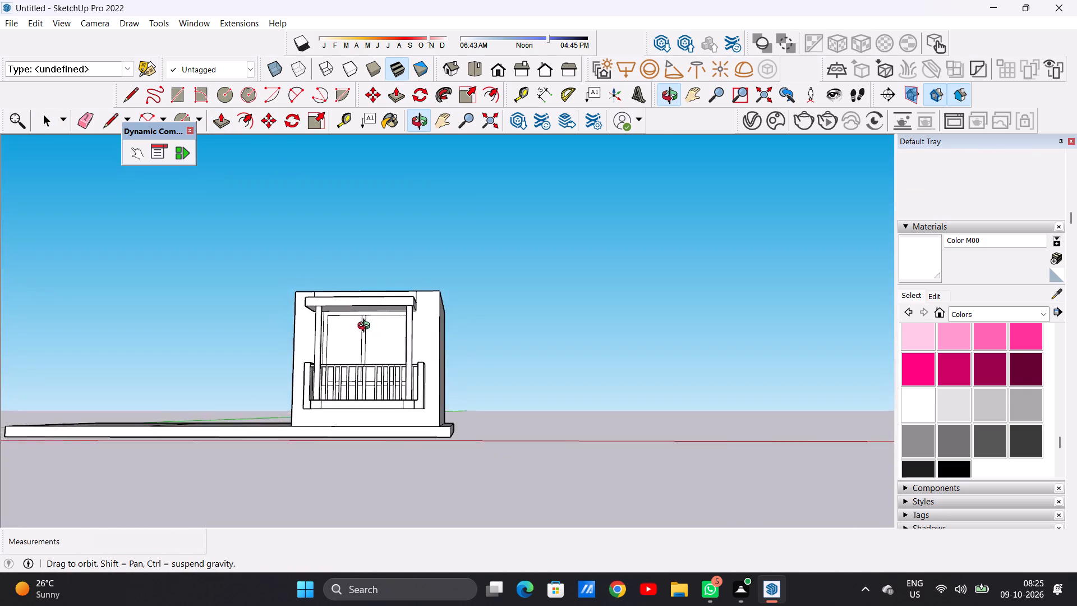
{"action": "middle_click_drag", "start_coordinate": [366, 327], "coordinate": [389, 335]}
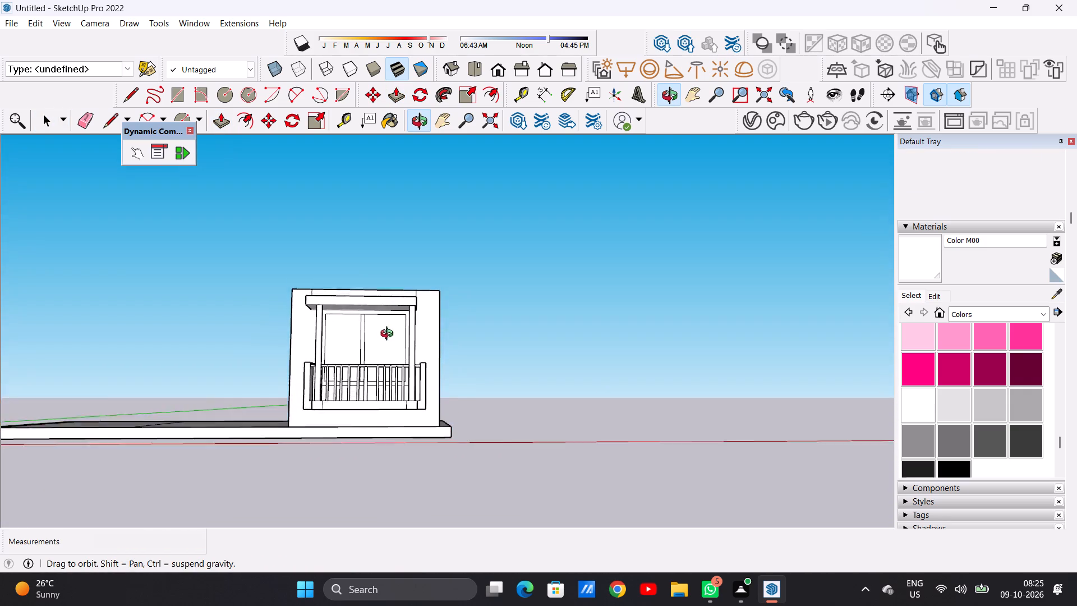
Examine the finished balcony, its two round columns and the canopy from the front and both sides.
{"action": "middle_click_drag", "start_coordinate": [389, 335], "coordinate": [387, 349]}
{"action": "scroll", "coordinate": [419, 330], "scroll_direction": "up", "scroll_amount": 4}
{"action": "middle_click_drag", "start_coordinate": [426, 329], "coordinate": [351, 353]}
{"action": "scroll", "coordinate": [403, 276], "scroll_direction": "up", "scroll_amount": 7}
{"action": "scroll", "coordinate": [411, 327], "scroll_direction": "down", "scroll_amount": 8}
{"action": "middle_click_drag", "start_coordinate": [297, 346], "coordinate": [407, 352]}
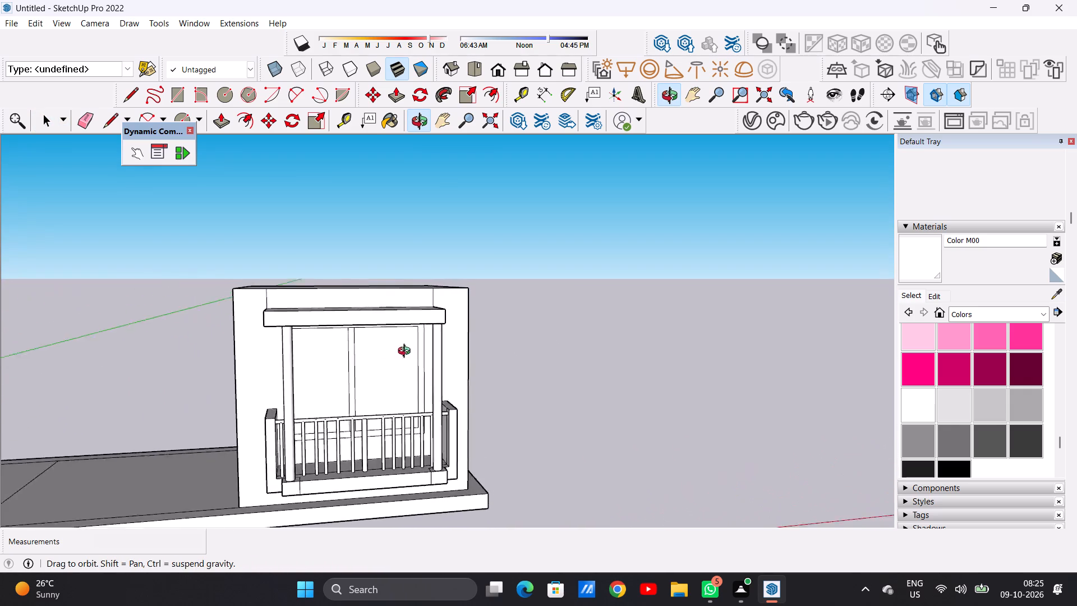
{"action": "middle_click_drag", "start_coordinate": [407, 352], "coordinate": [344, 350]}
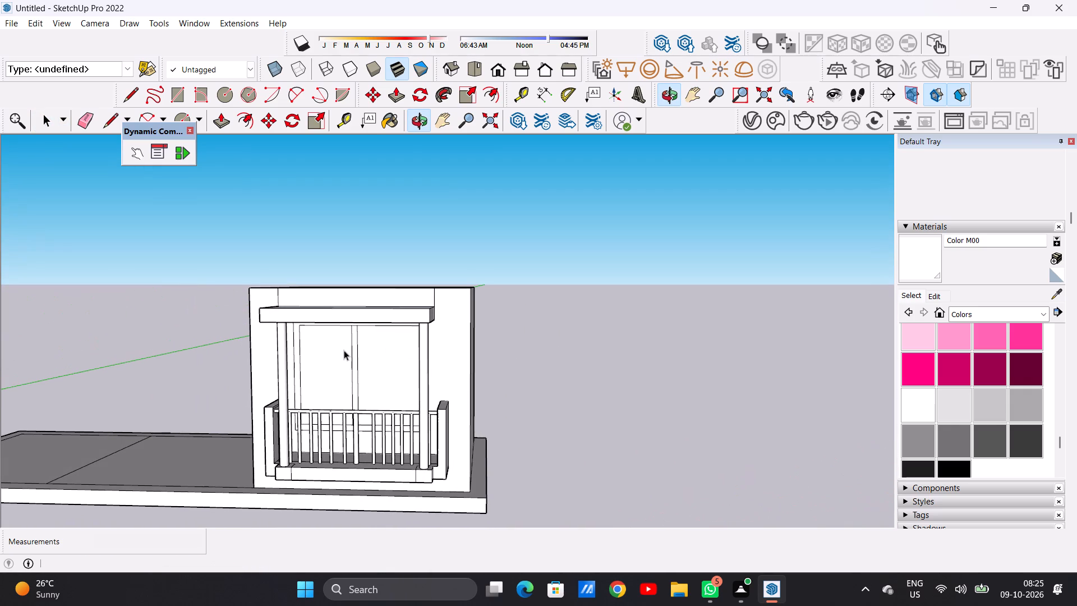
{"action": "scroll", "coordinate": [423, 353], "scroll_direction": "down", "scroll_amount": 2}
{"action": "middle_click_drag", "start_coordinate": [434, 347], "coordinate": [352, 339]}
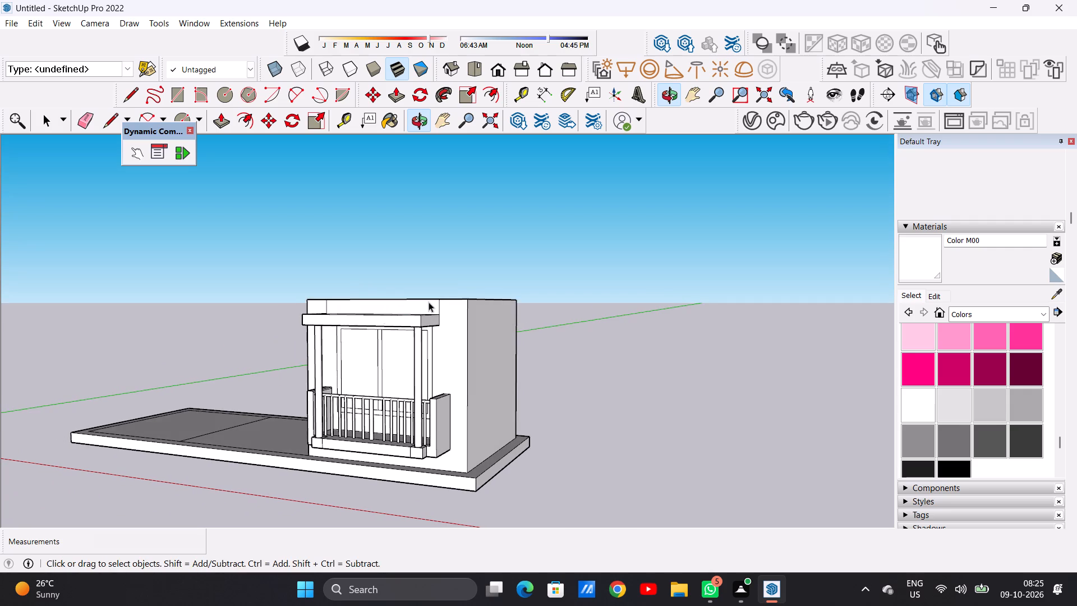
Push/Pull the canopy's right end face outward about 3 11/16" beyond the right column.
{"action": "scroll", "coordinate": [430, 302], "scroll_direction": "up", "scroll_amount": 9}
{"action": "middle_click_drag", "start_coordinate": [432, 360], "coordinate": [444, 274]}
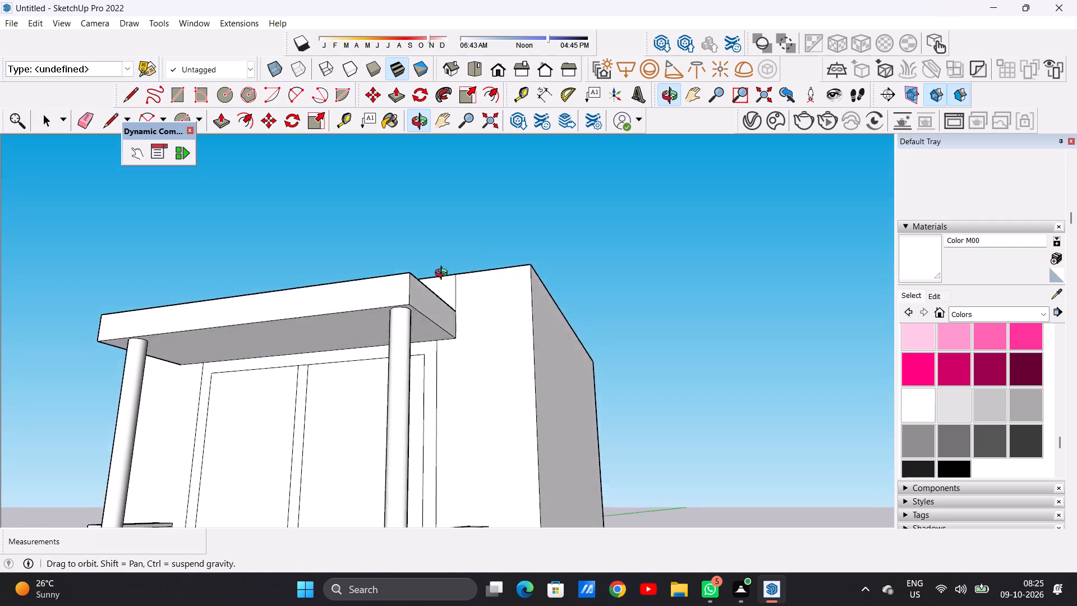
{"action": "middle_click_drag", "start_coordinate": [444, 274], "coordinate": [496, 272]}
{"action": "middle_click_drag", "start_coordinate": [410, 385], "coordinate": [434, 350]}
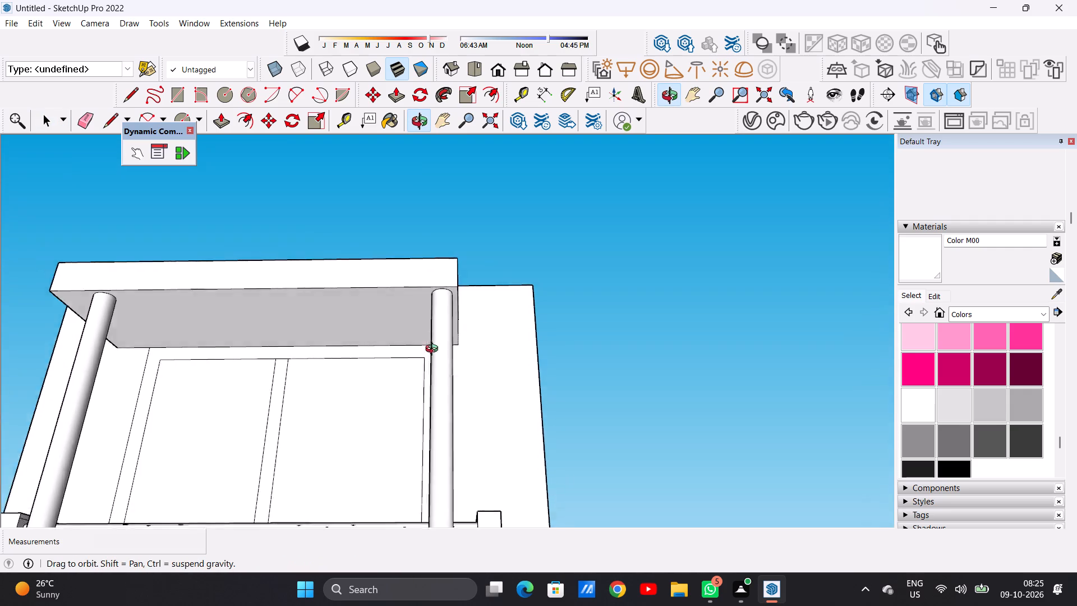
{"action": "middle_click_drag", "start_coordinate": [434, 350], "coordinate": [375, 396]}
{"action": "scroll", "coordinate": [482, 299], "scroll_direction": "up", "scroll_amount": 4}
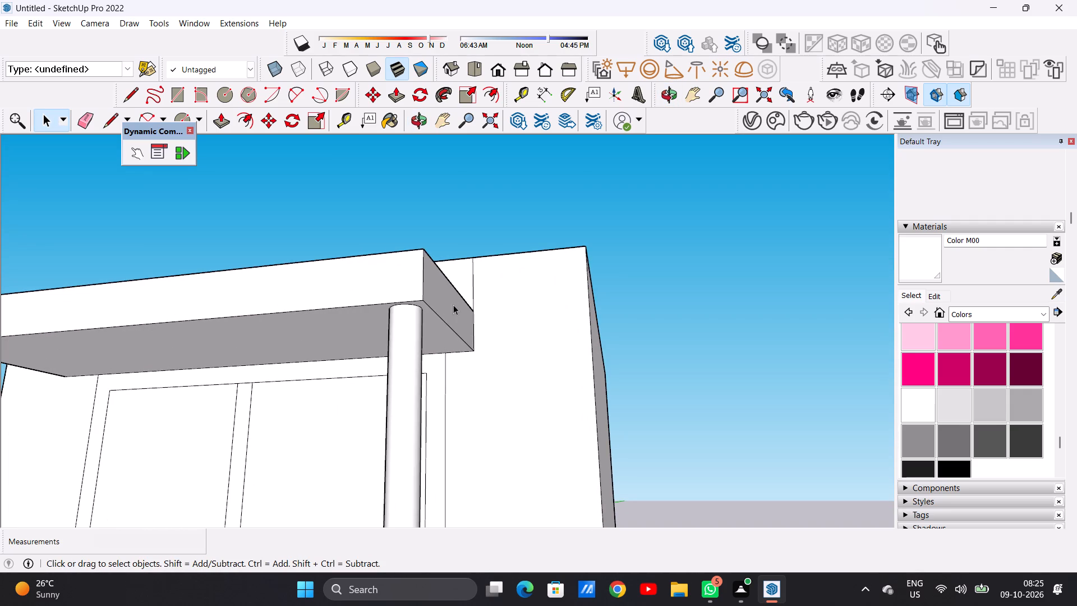
{"action": "key", "text": "p"}
{"action": "left_click", "coordinate": [440, 288]}
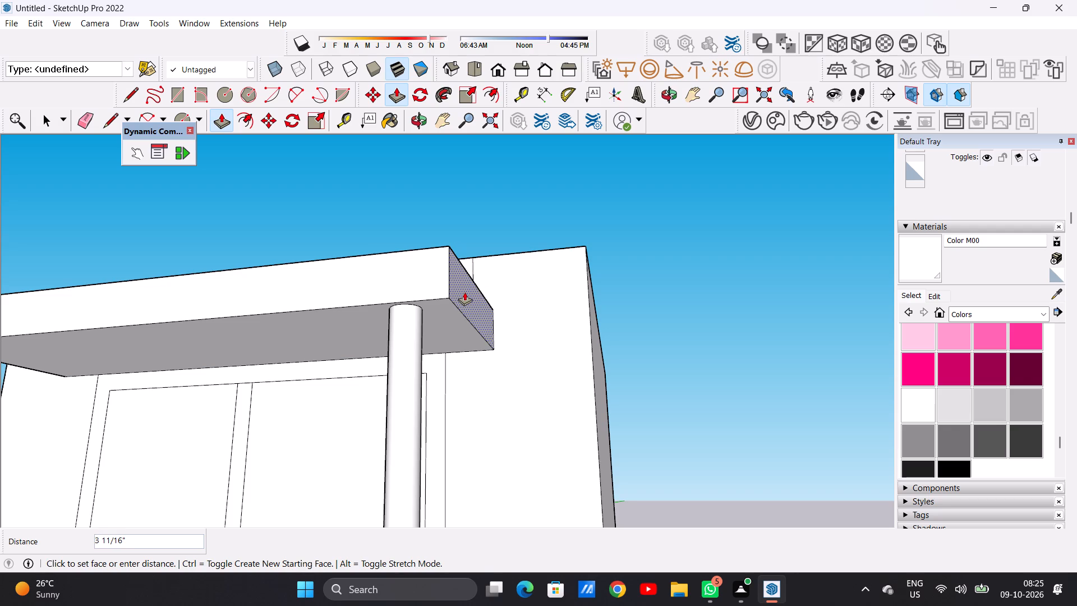
{"action": "left_click", "coordinate": [464, 292]}
{"action": "key", "text": "space"}
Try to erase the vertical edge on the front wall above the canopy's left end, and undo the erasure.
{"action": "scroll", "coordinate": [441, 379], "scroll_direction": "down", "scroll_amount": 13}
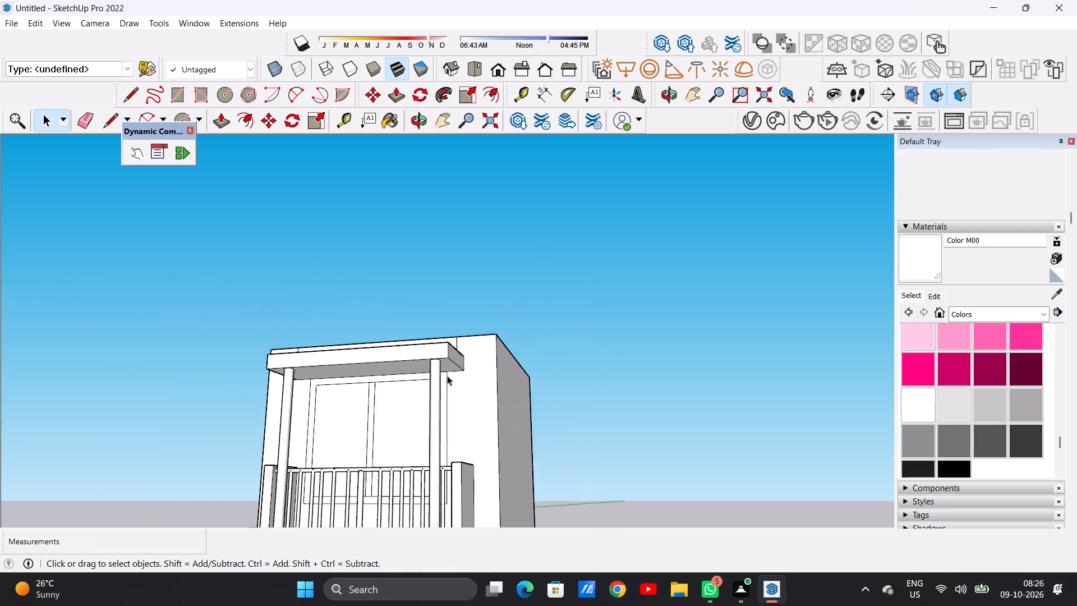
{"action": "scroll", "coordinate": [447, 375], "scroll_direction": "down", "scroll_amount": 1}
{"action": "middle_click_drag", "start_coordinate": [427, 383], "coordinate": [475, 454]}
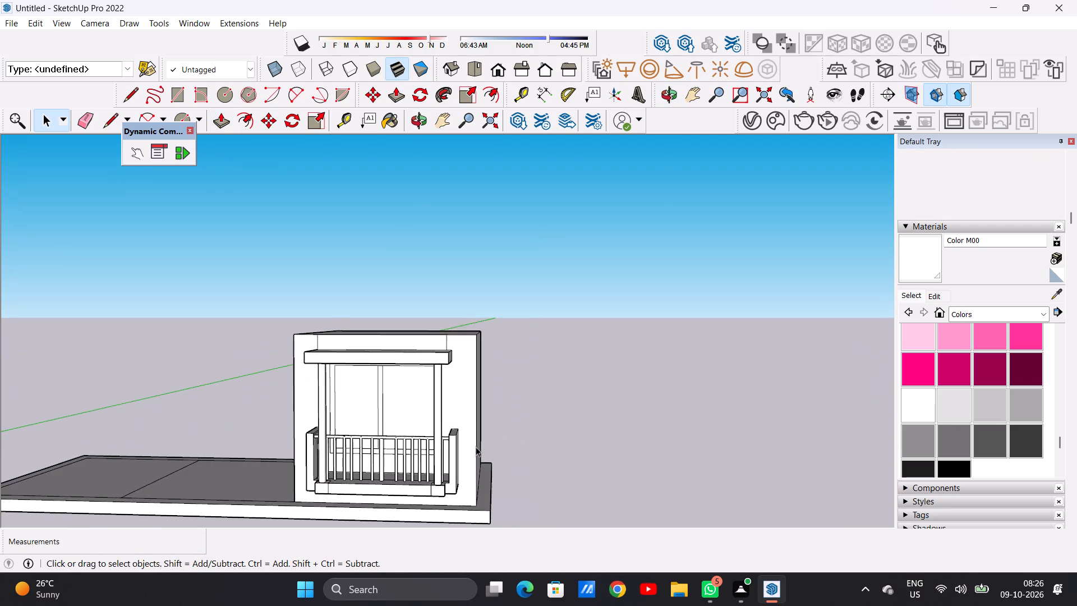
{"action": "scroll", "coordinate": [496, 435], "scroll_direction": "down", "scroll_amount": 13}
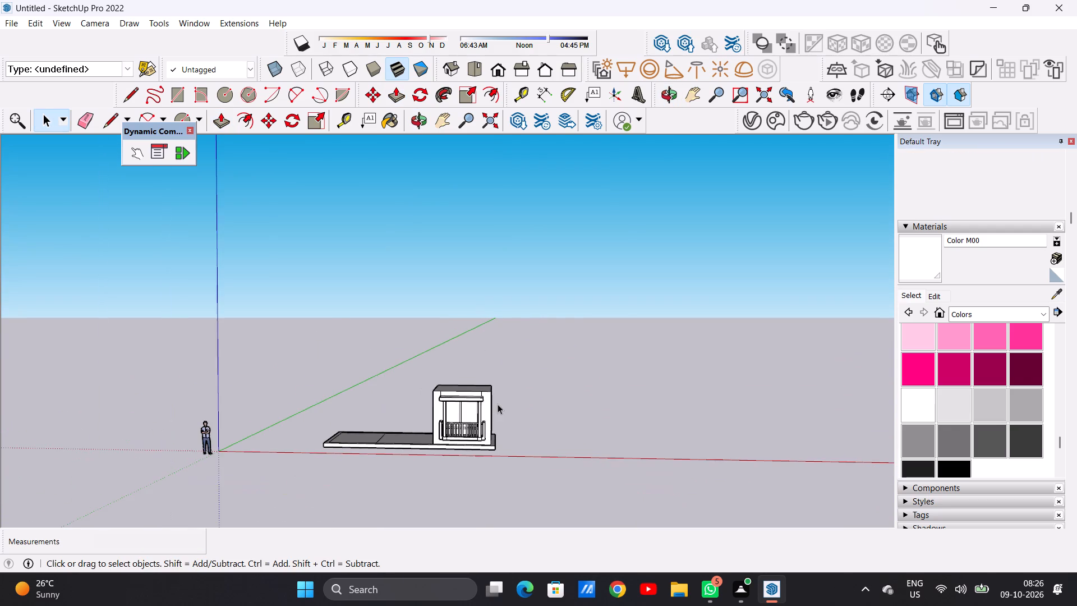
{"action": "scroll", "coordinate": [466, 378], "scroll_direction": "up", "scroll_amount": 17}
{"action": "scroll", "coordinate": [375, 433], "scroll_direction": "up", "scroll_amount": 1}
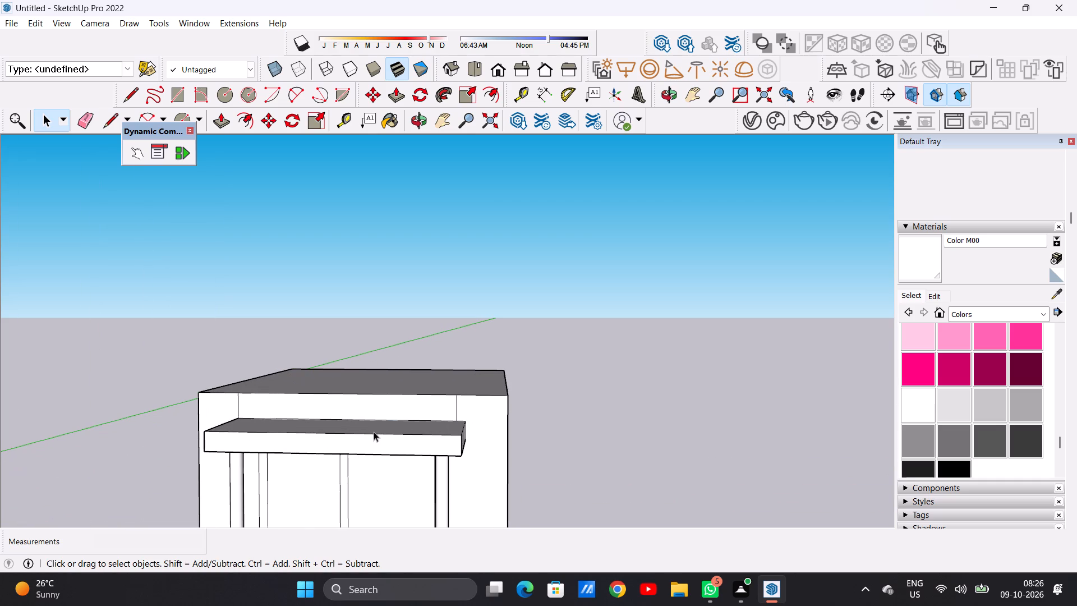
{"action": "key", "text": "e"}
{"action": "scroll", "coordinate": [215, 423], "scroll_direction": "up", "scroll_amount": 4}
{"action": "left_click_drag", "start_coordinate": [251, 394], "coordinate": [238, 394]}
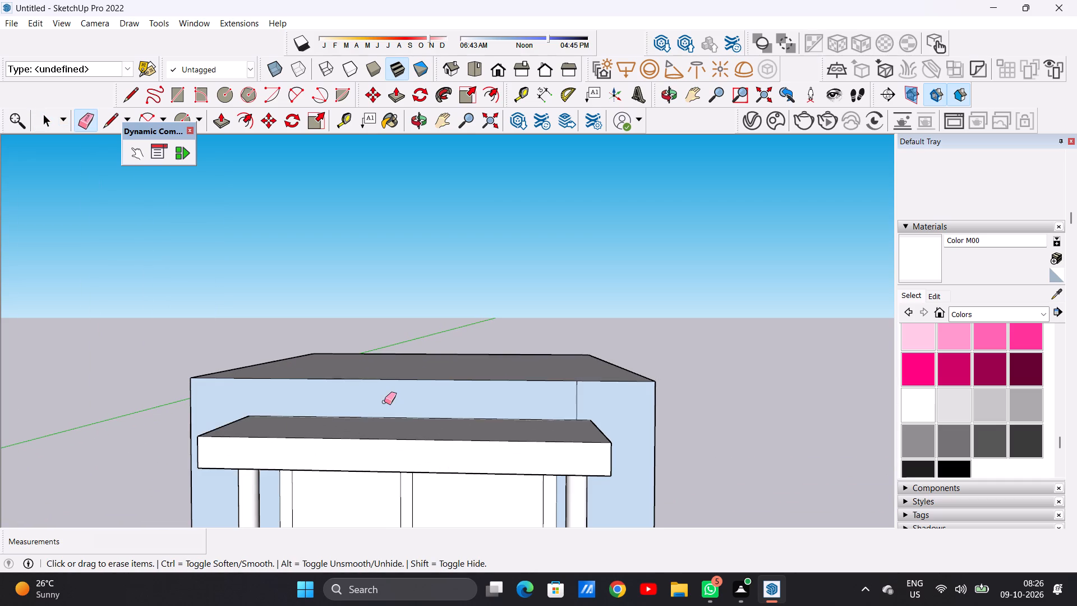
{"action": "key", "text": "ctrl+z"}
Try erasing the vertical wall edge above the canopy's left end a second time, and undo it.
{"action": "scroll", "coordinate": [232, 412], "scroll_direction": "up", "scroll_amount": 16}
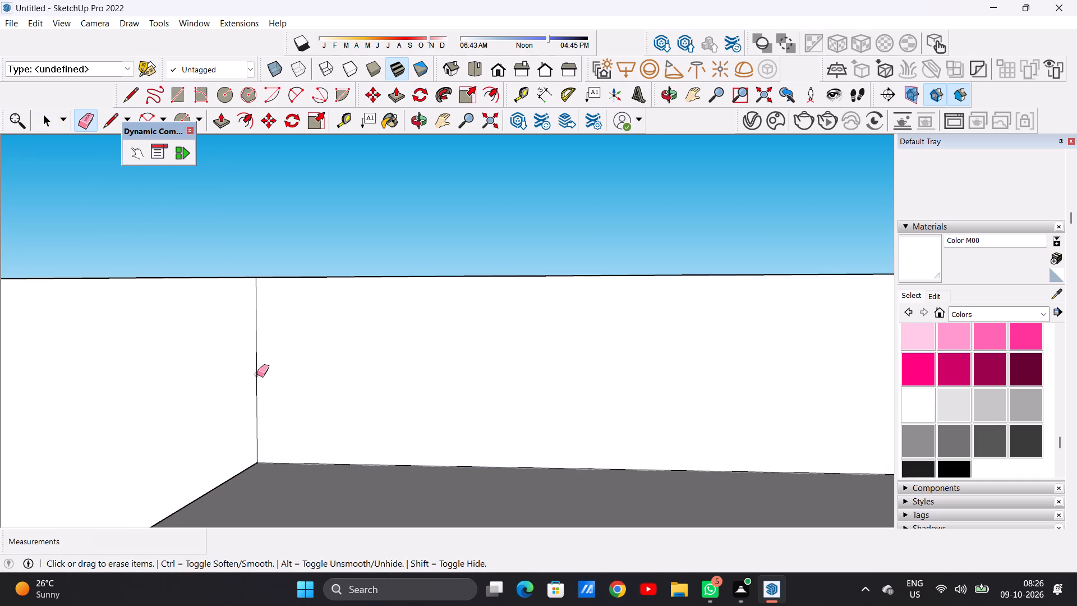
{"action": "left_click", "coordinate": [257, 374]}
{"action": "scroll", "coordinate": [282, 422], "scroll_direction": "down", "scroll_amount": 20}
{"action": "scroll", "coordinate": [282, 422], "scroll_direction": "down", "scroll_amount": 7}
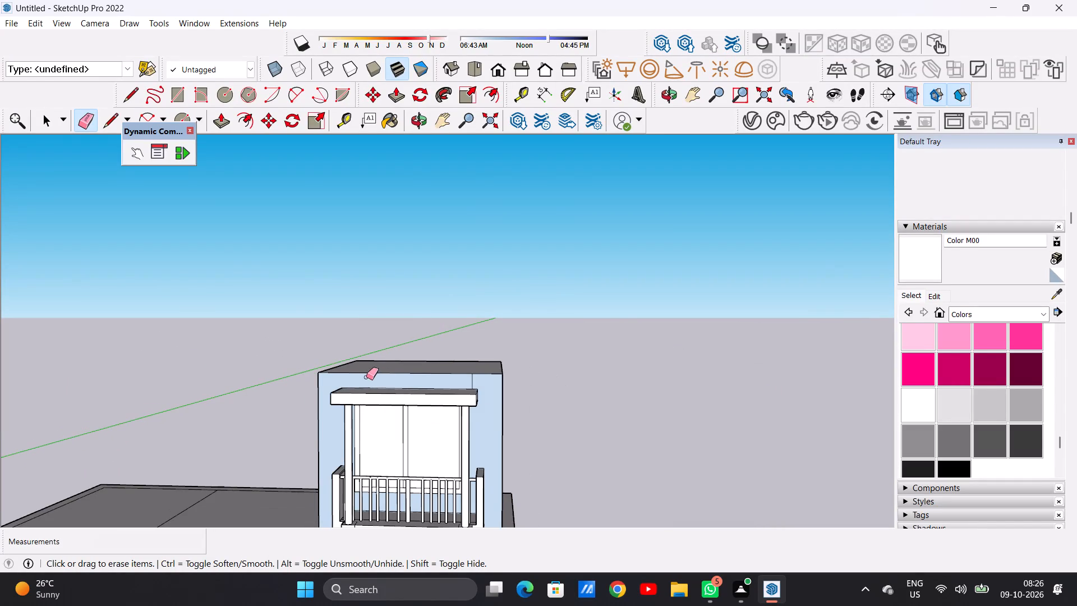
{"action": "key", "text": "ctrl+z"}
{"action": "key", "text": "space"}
Examine the balcony block and the slab from the front, the sides and farther away.
{"action": "scroll", "coordinate": [521, 417], "scroll_direction": "down", "scroll_amount": 5}
{"action": "middle_click_drag", "start_coordinate": [489, 443], "coordinate": [506, 446]}
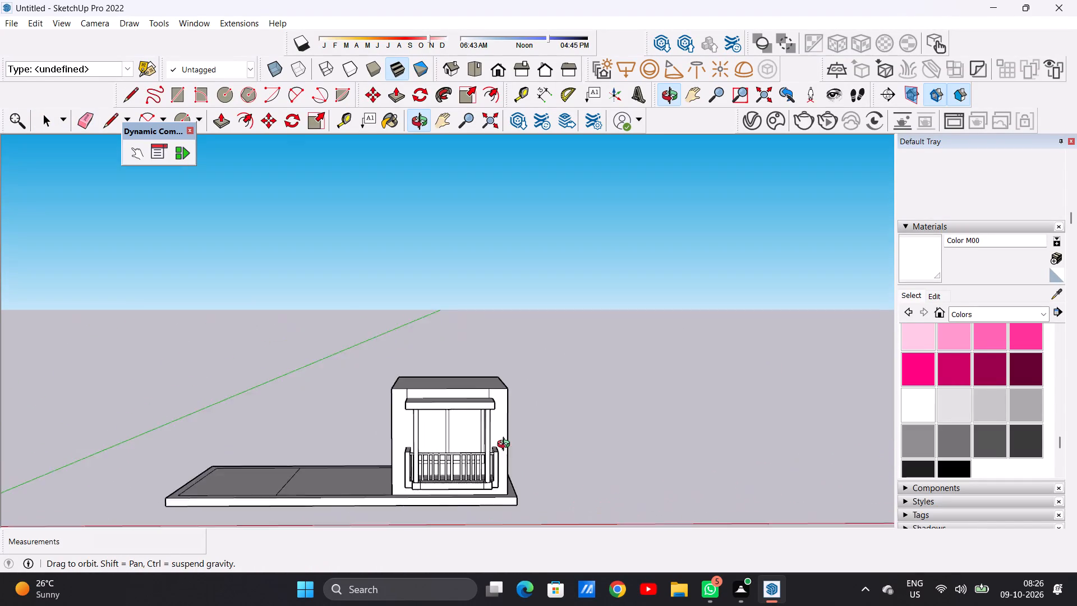
{"action": "middle_click_drag", "start_coordinate": [506, 446], "coordinate": [504, 417]}
{"action": "middle_click_drag", "start_coordinate": [507, 433], "coordinate": [478, 465]}
{"action": "middle_click", "coordinate": [433, 474]}
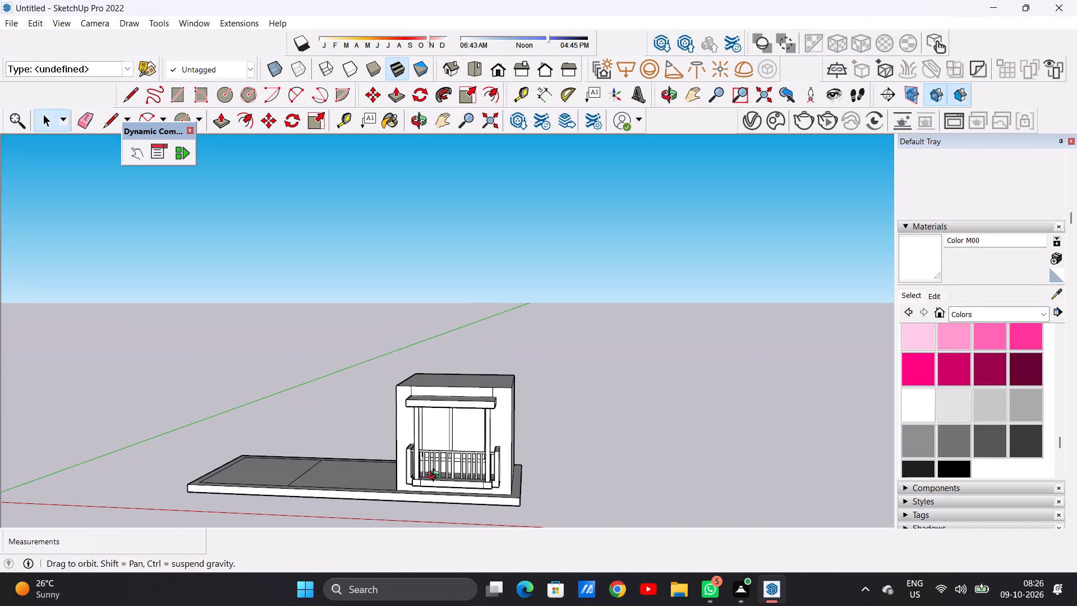
{"action": "scroll", "coordinate": [440, 398], "scroll_direction": "up", "scroll_amount": 12}
{"action": "scroll", "coordinate": [444, 402], "scroll_direction": "down", "scroll_amount": 8}
{"action": "scroll", "coordinate": [507, 435], "scroll_direction": "up", "scroll_amount": 5}
{"action": "scroll", "coordinate": [522, 411], "scroll_direction": "down", "scroll_amount": 8}
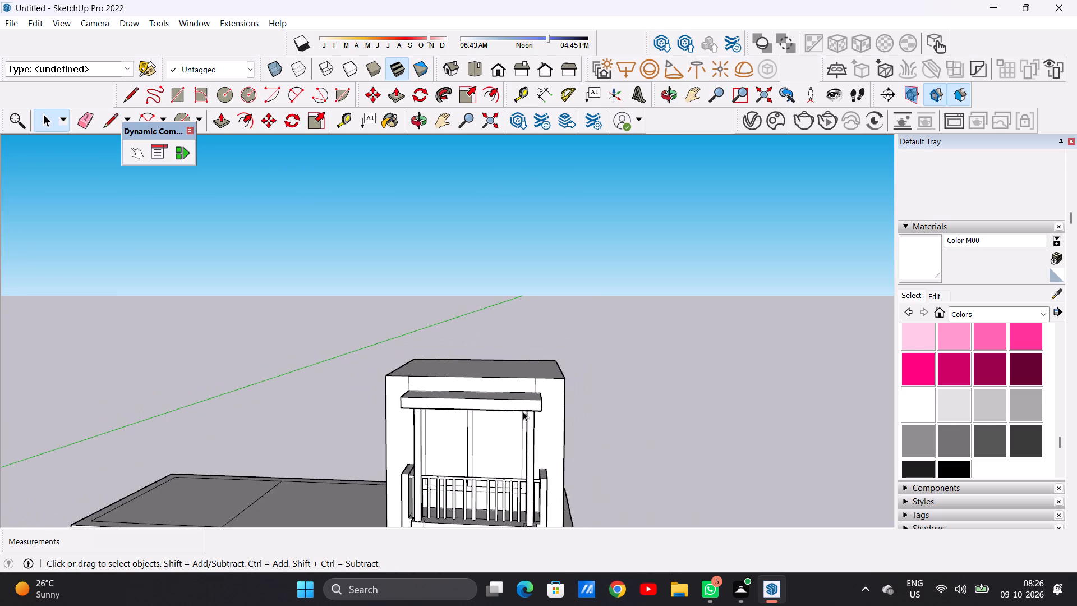
{"action": "middle_click_drag", "start_coordinate": [451, 456], "coordinate": [667, 434]}
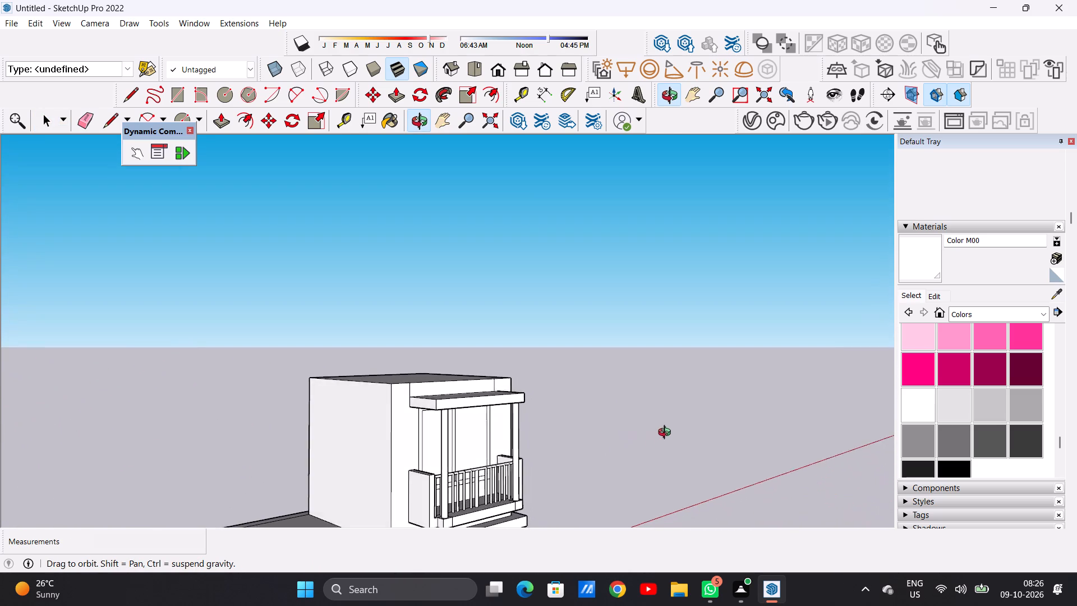
{"action": "middle_click_drag", "start_coordinate": [667, 434], "coordinate": [481, 436]}
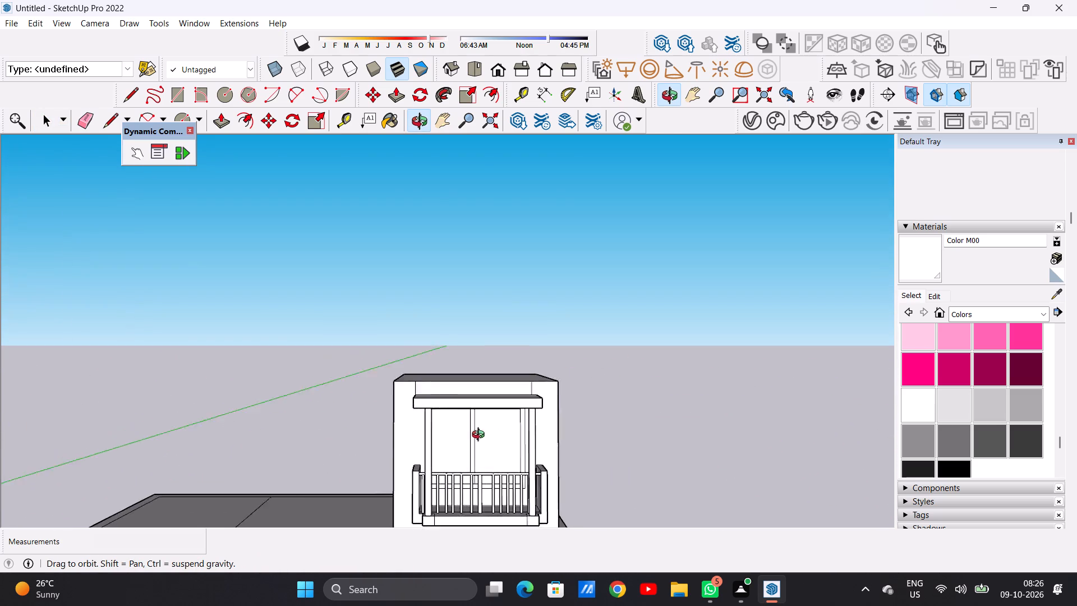
{"action": "middle_click_drag", "start_coordinate": [481, 436], "coordinate": [466, 424]}
{"action": "scroll", "coordinate": [495, 459], "scroll_direction": "down", "scroll_amount": 10}
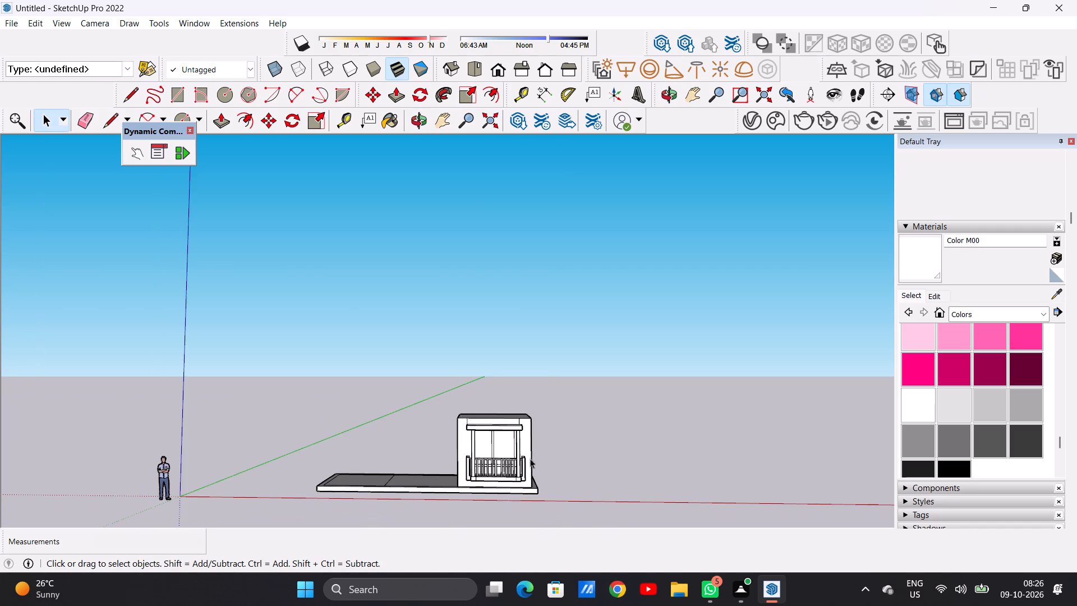
{"action": "scroll", "coordinate": [500, 451], "scroll_direction": "up", "scroll_amount": 7}
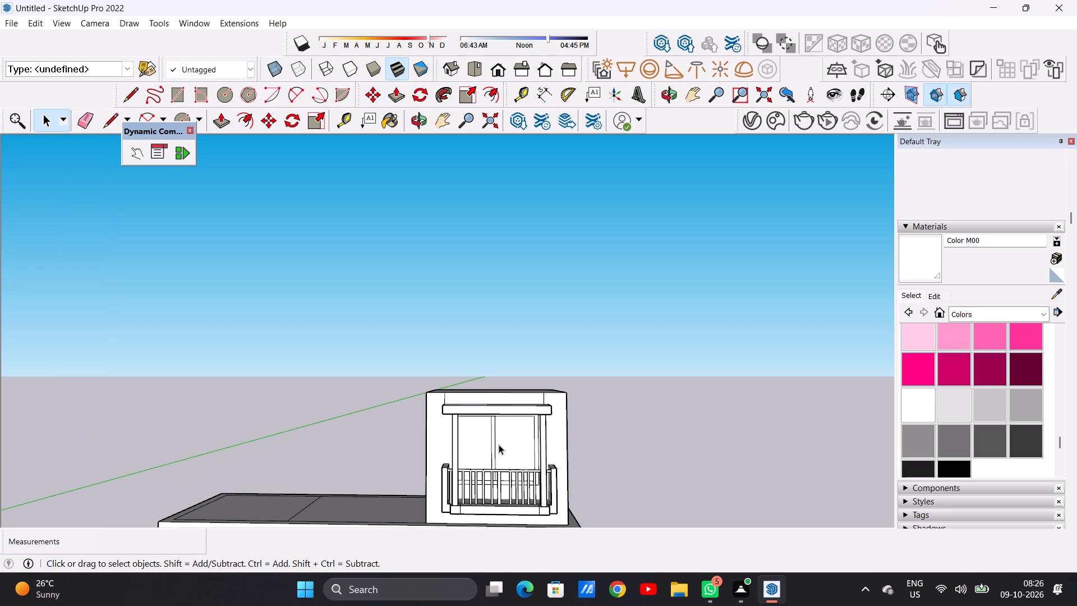
{"action": "scroll", "coordinate": [544, 398], "scroll_direction": "down", "scroll_amount": 9}
{"action": "scroll", "coordinate": [512, 448], "scroll_direction": "up", "scroll_amount": 7}
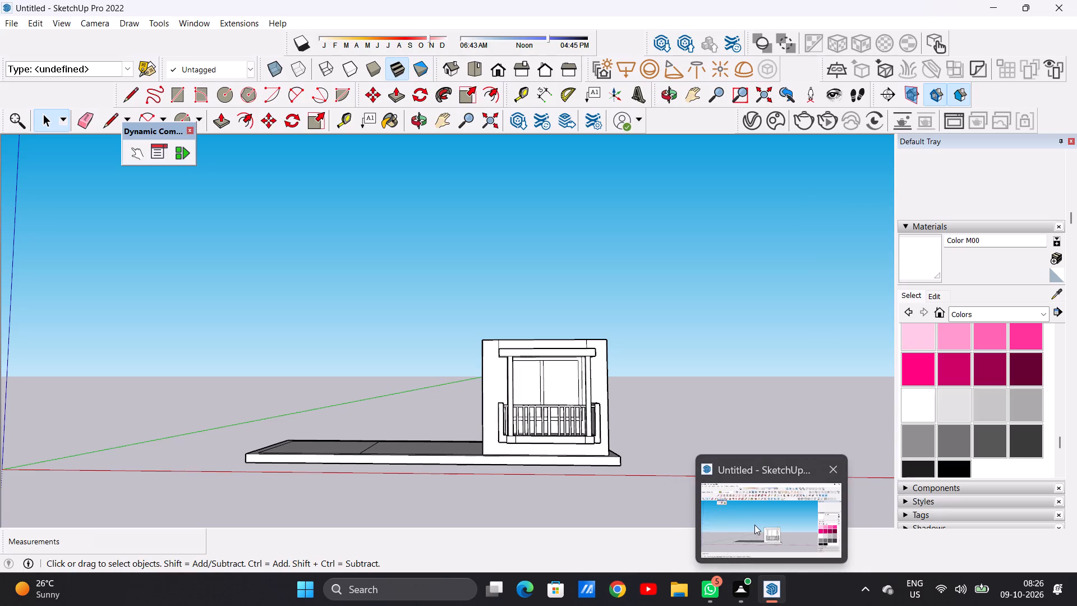
{"action": "left_click", "coordinate": [754, 525]}
{"action": "scroll", "coordinate": [601, 423], "scroll_direction": "down", "scroll_amount": 3}
{"action": "scroll", "coordinate": [573, 410], "scroll_direction": "up", "scroll_amount": 4}
{"action": "scroll", "coordinate": [554, 404], "scroll_direction": "down", "scroll_amount": 3}
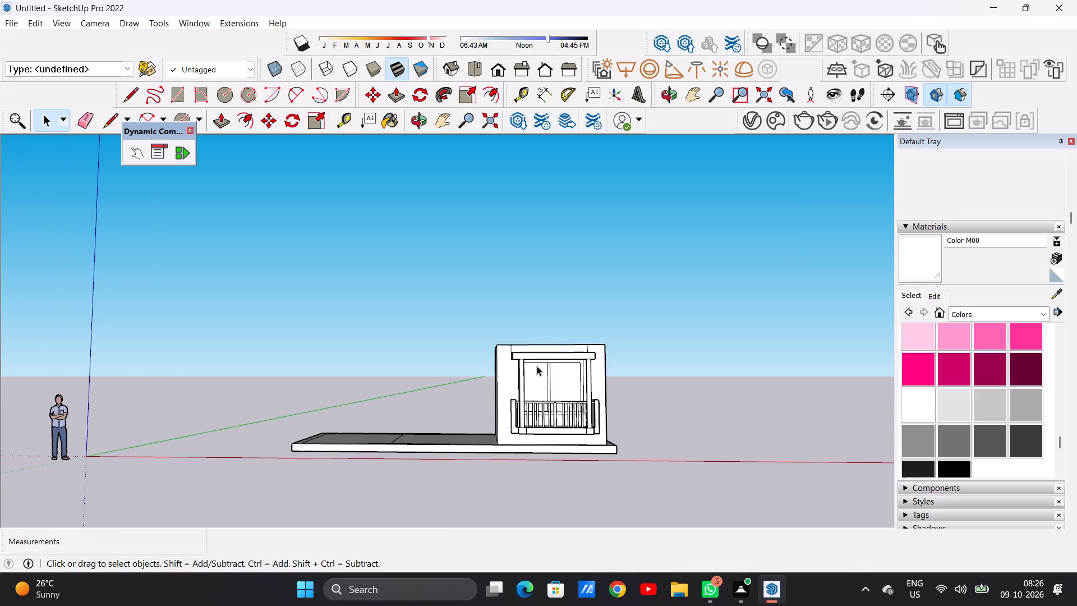
Push/Pull the left bay's face on the slab up 10' to match the roof height of the balcony block.
{"action": "middle_click_drag", "start_coordinate": [541, 373], "coordinate": [563, 506]}
{"action": "middle_click_drag", "start_coordinate": [418, 407], "coordinate": [393, 424]}
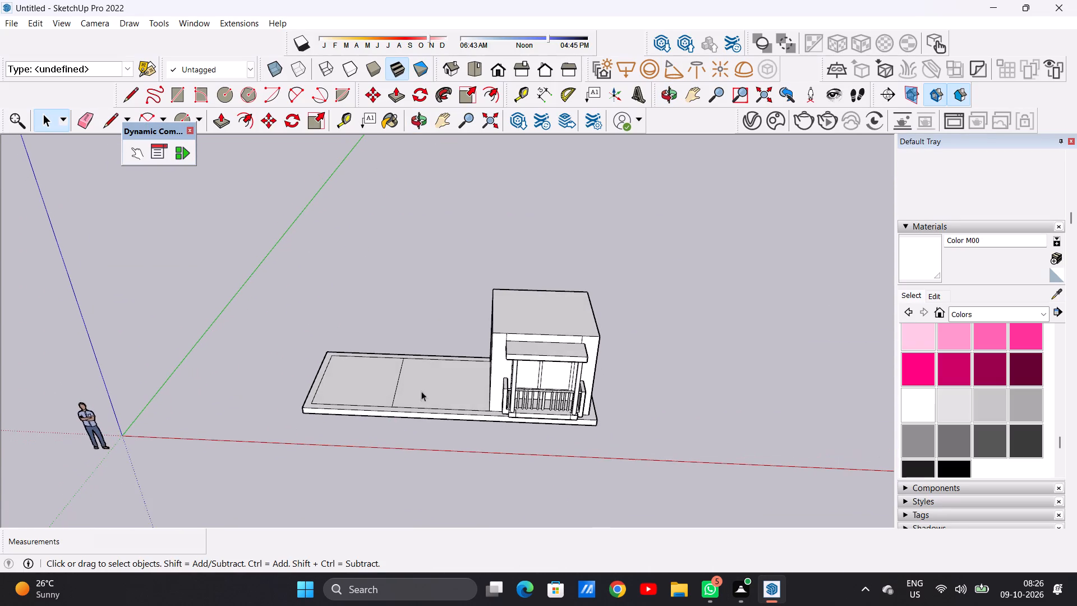
{"action": "scroll", "coordinate": [450, 378], "scroll_direction": "up", "scroll_amount": 6}
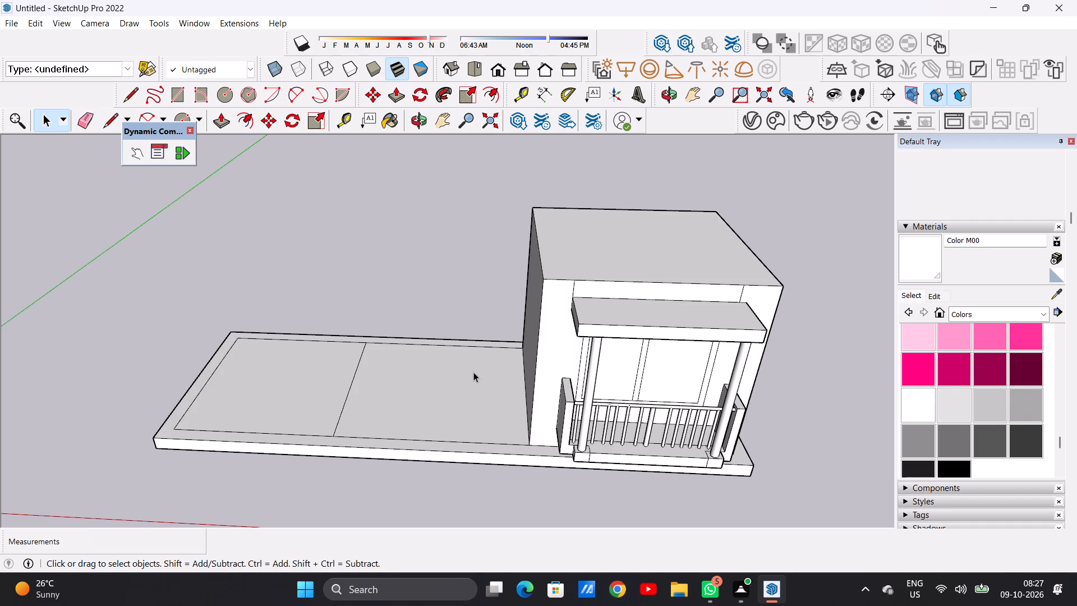
{"action": "middle_click_drag", "start_coordinate": [353, 375], "coordinate": [393, 427]}
{"action": "middle_click", "coordinate": [390, 425]}
{"action": "scroll", "coordinate": [335, 397], "scroll_direction": "up", "scroll_amount": 3}
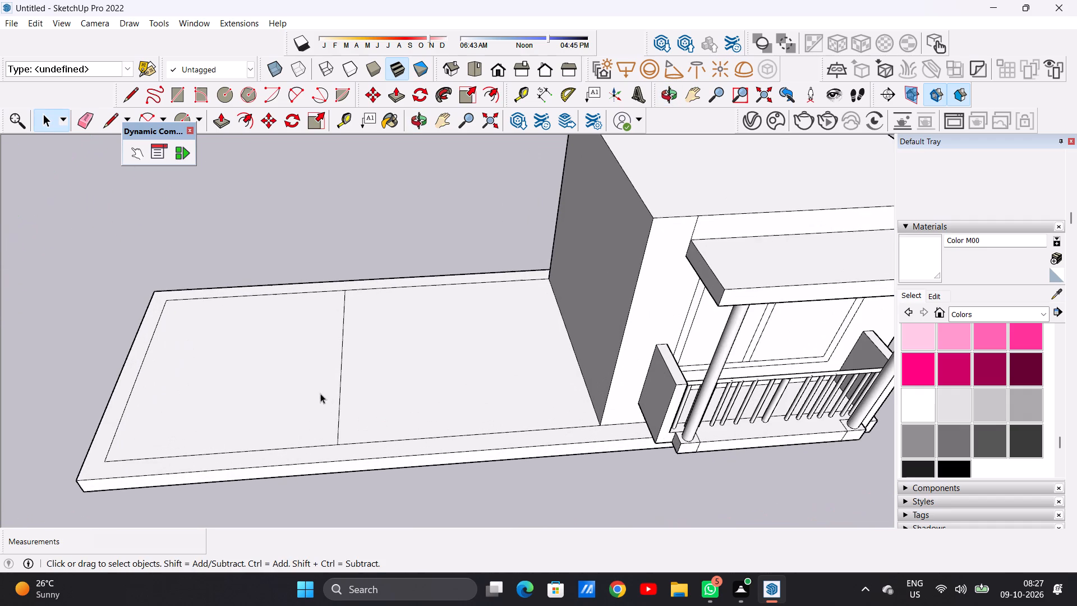
{"action": "key", "text": "p"}
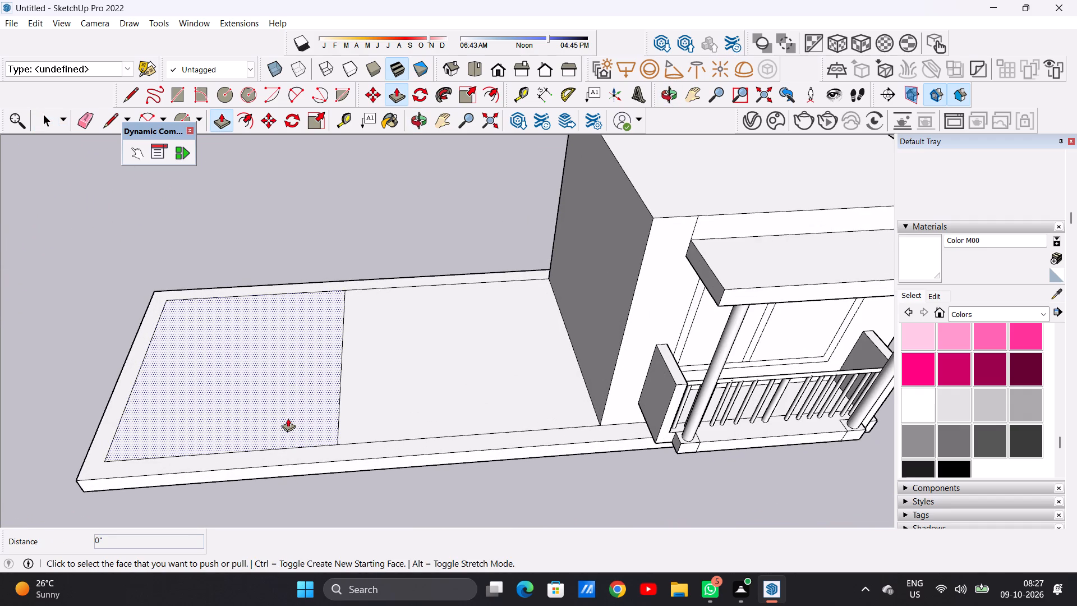
{"action": "left_click", "coordinate": [287, 420]}
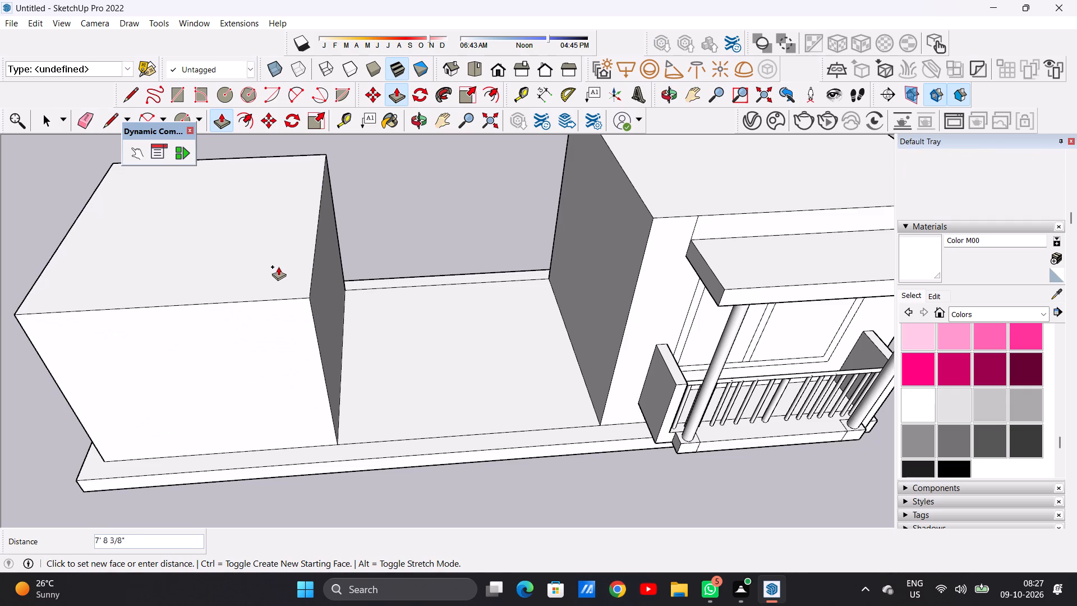
{"action": "left_click", "coordinate": [649, 217]}
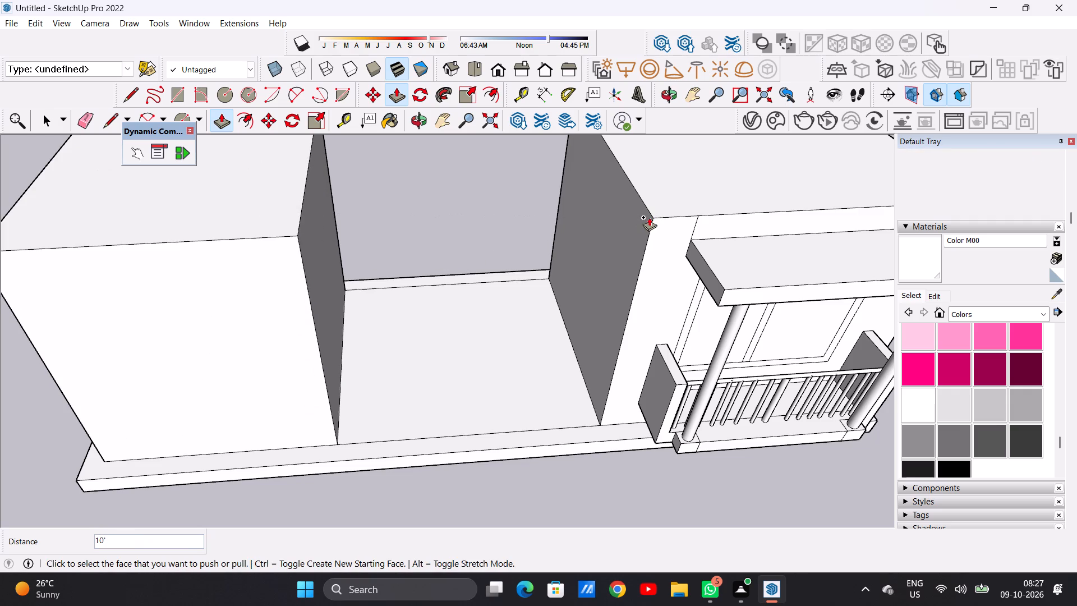
{"action": "key", "text": "space"}
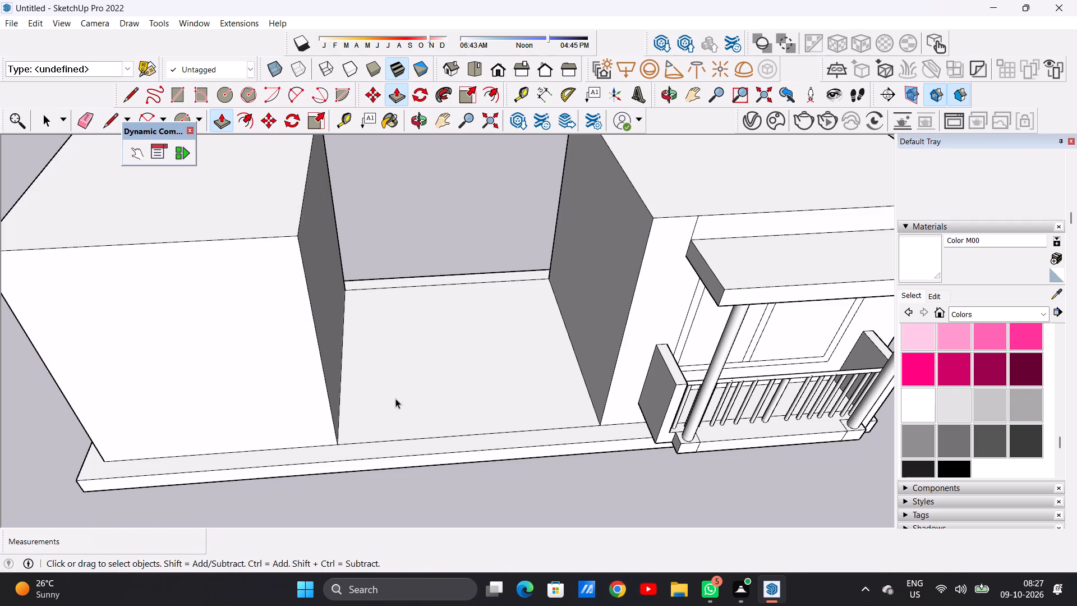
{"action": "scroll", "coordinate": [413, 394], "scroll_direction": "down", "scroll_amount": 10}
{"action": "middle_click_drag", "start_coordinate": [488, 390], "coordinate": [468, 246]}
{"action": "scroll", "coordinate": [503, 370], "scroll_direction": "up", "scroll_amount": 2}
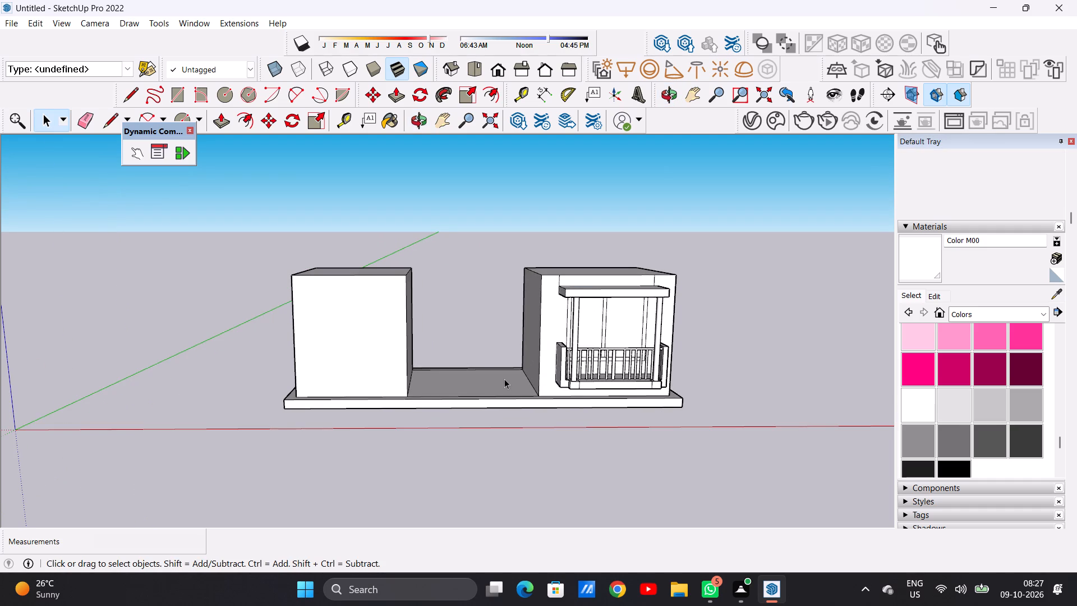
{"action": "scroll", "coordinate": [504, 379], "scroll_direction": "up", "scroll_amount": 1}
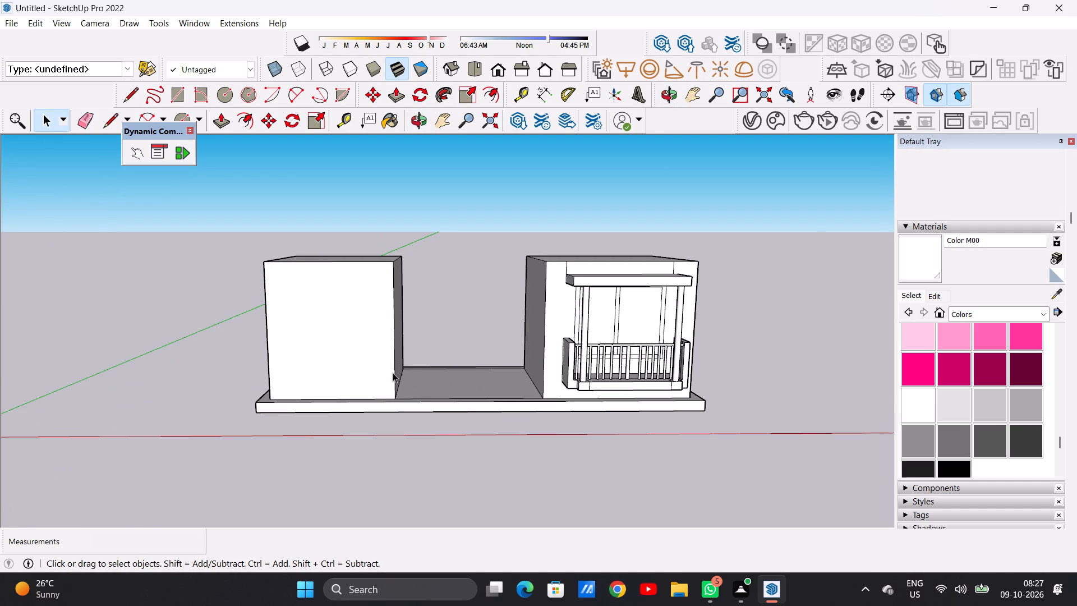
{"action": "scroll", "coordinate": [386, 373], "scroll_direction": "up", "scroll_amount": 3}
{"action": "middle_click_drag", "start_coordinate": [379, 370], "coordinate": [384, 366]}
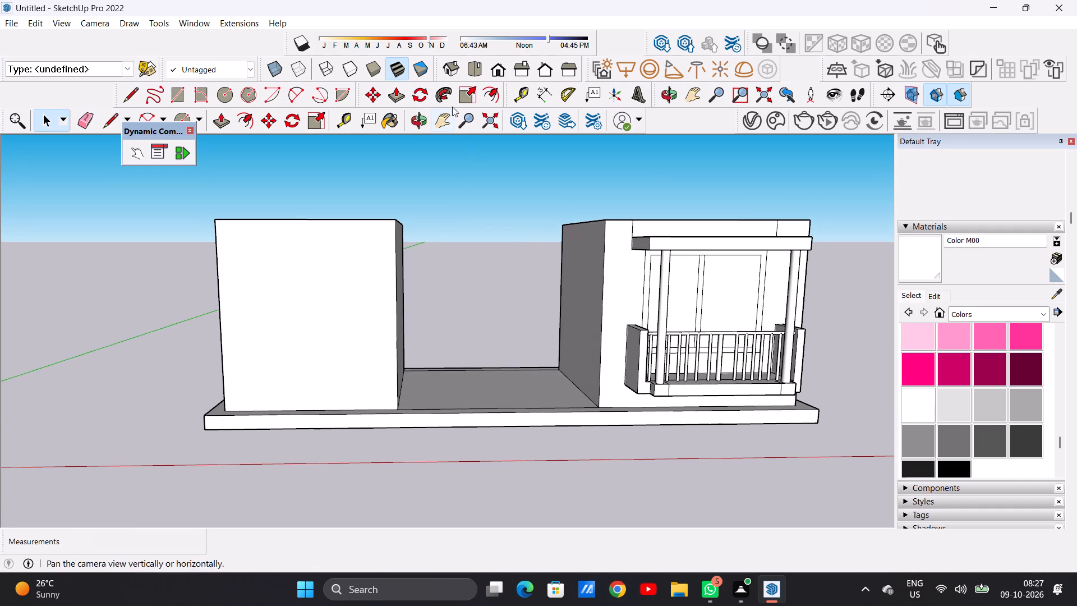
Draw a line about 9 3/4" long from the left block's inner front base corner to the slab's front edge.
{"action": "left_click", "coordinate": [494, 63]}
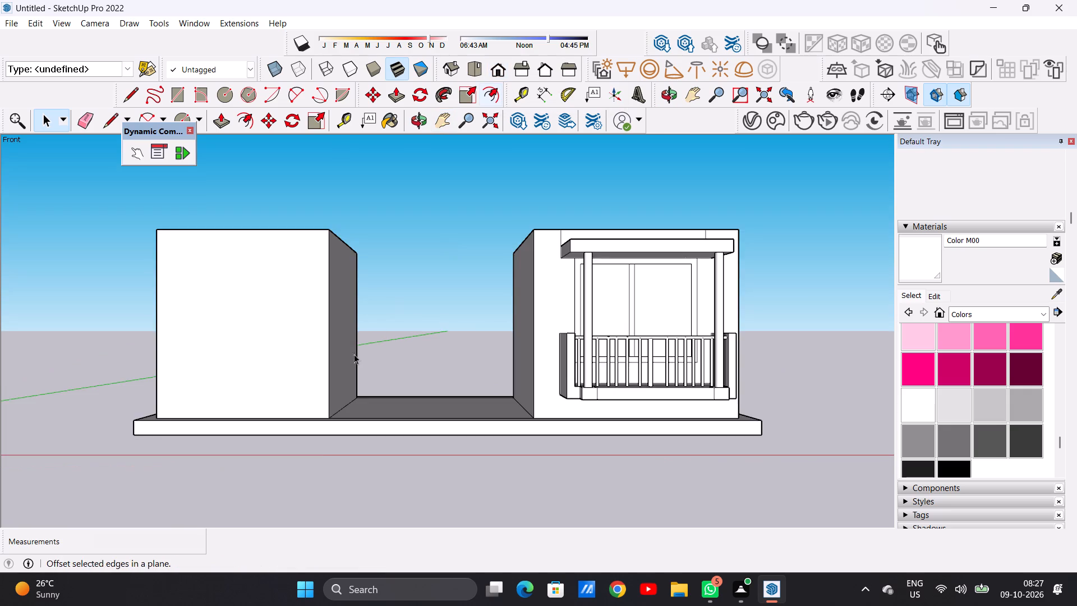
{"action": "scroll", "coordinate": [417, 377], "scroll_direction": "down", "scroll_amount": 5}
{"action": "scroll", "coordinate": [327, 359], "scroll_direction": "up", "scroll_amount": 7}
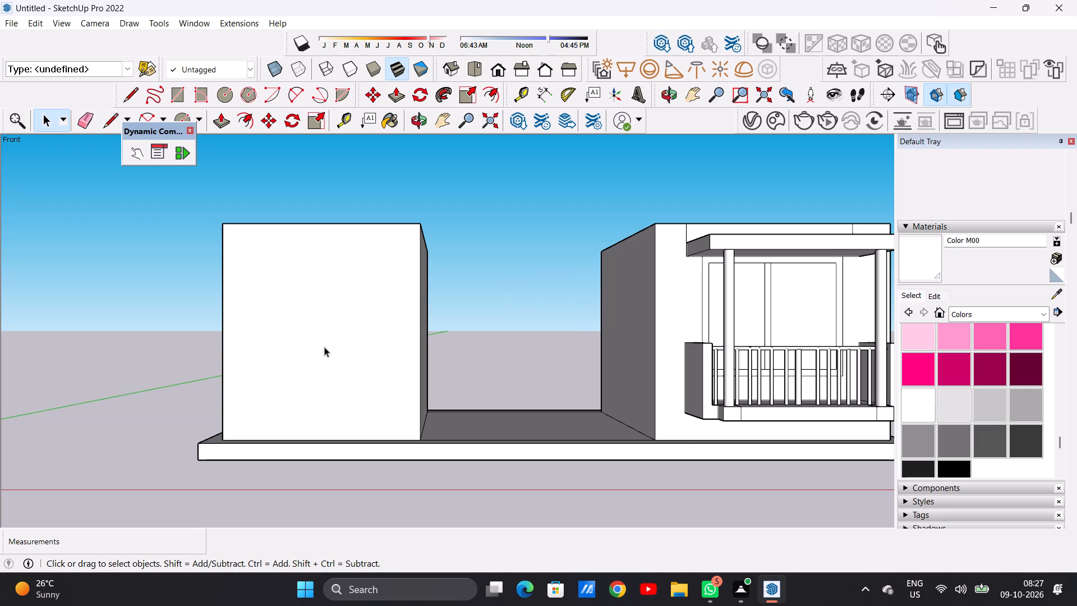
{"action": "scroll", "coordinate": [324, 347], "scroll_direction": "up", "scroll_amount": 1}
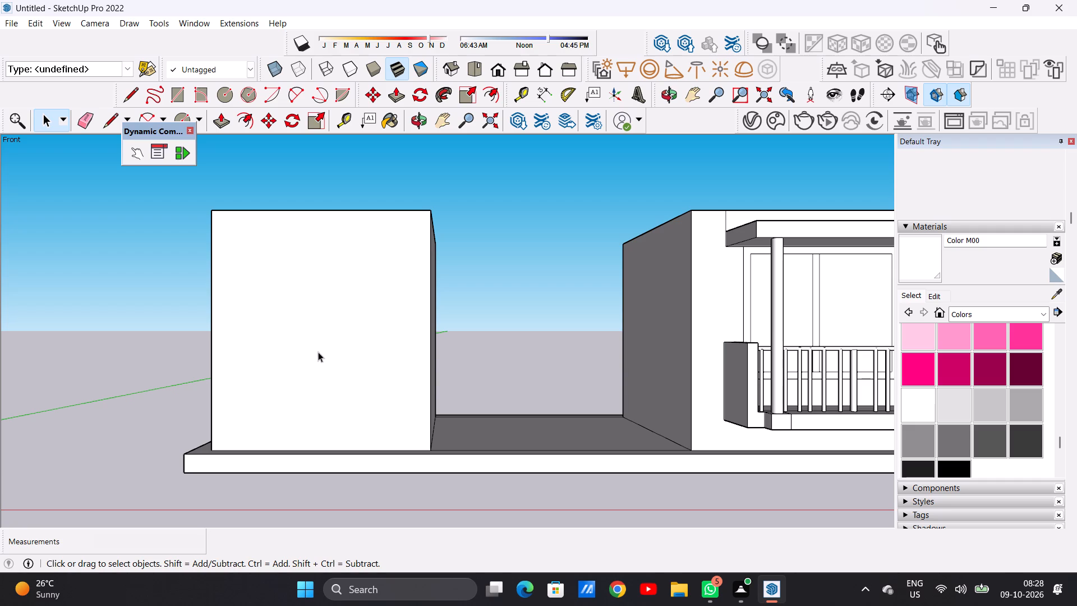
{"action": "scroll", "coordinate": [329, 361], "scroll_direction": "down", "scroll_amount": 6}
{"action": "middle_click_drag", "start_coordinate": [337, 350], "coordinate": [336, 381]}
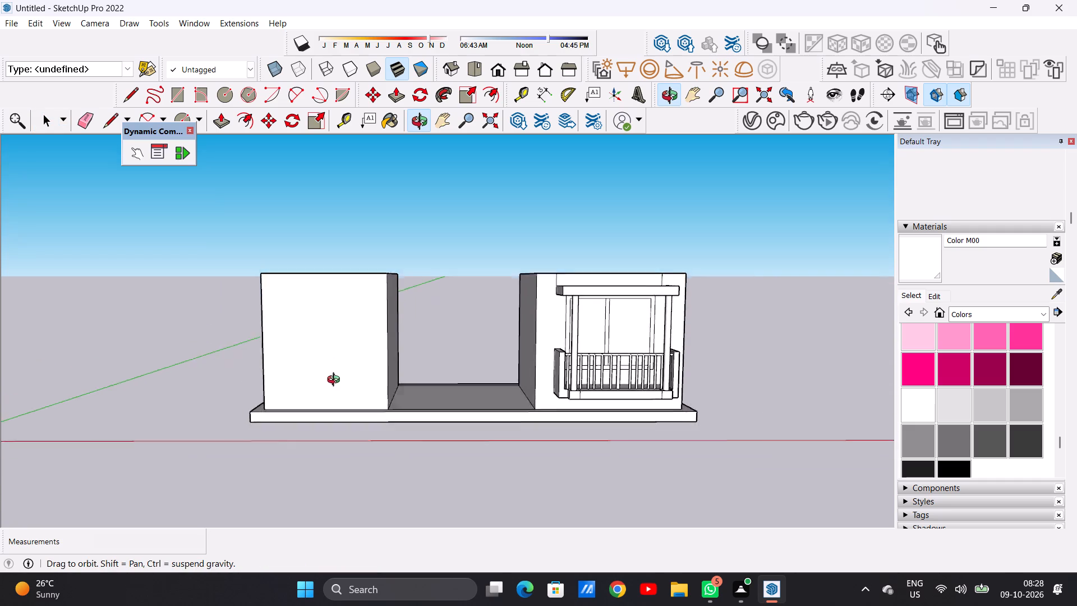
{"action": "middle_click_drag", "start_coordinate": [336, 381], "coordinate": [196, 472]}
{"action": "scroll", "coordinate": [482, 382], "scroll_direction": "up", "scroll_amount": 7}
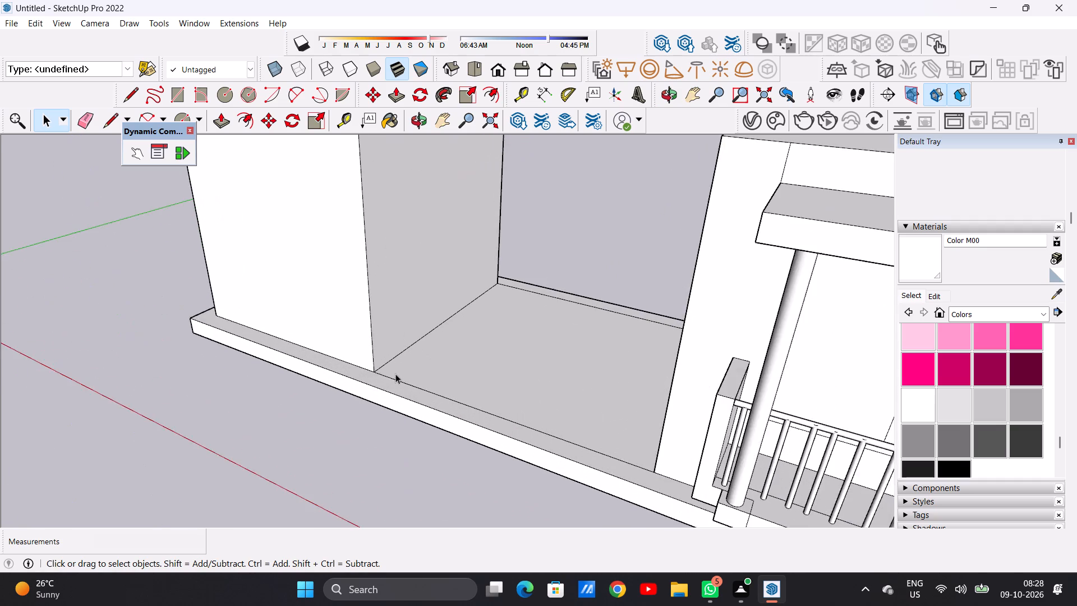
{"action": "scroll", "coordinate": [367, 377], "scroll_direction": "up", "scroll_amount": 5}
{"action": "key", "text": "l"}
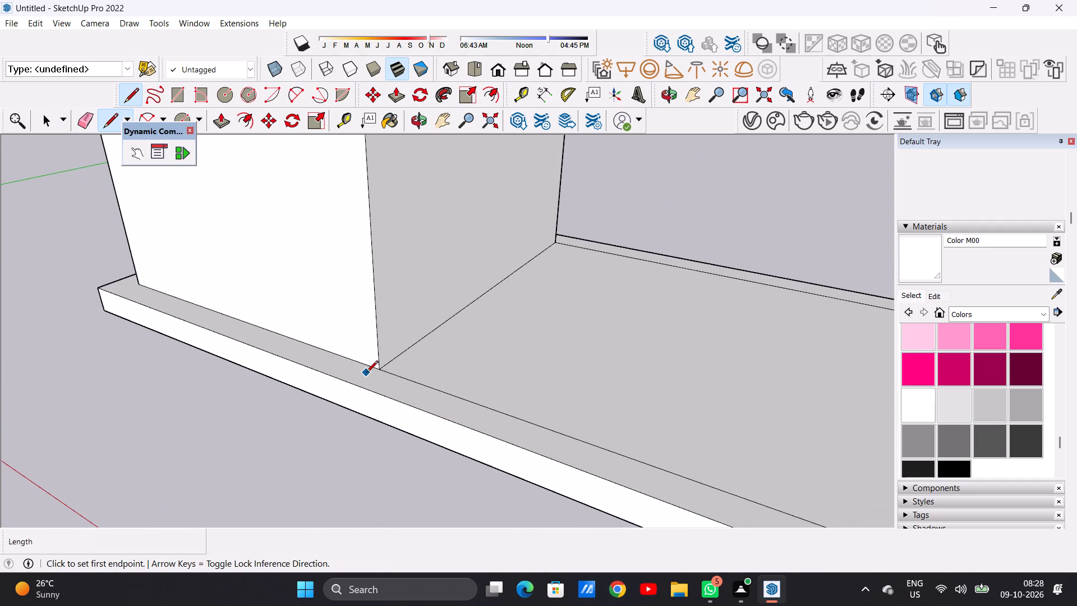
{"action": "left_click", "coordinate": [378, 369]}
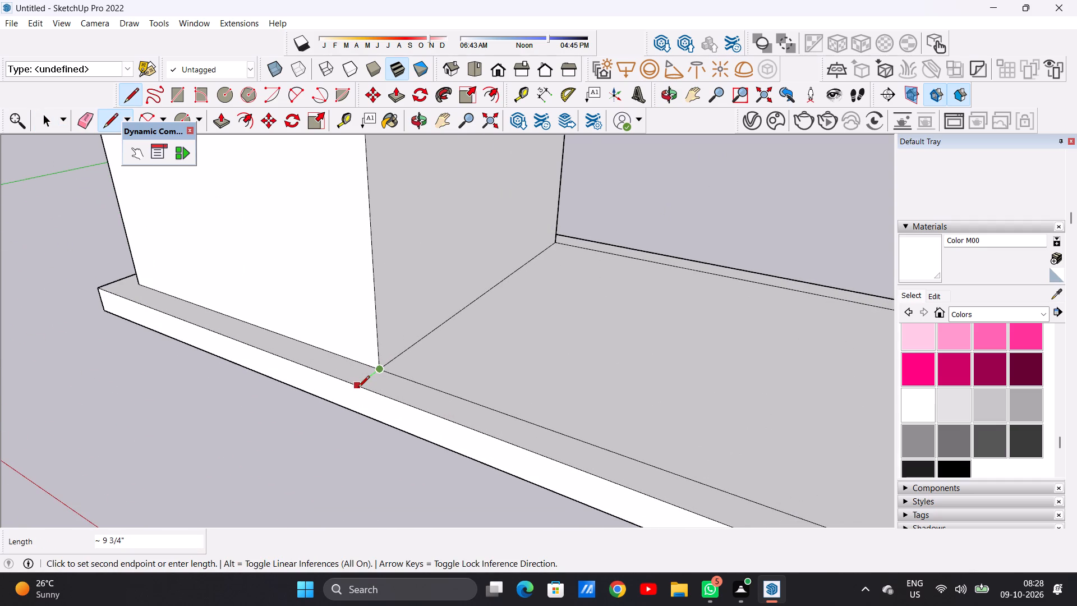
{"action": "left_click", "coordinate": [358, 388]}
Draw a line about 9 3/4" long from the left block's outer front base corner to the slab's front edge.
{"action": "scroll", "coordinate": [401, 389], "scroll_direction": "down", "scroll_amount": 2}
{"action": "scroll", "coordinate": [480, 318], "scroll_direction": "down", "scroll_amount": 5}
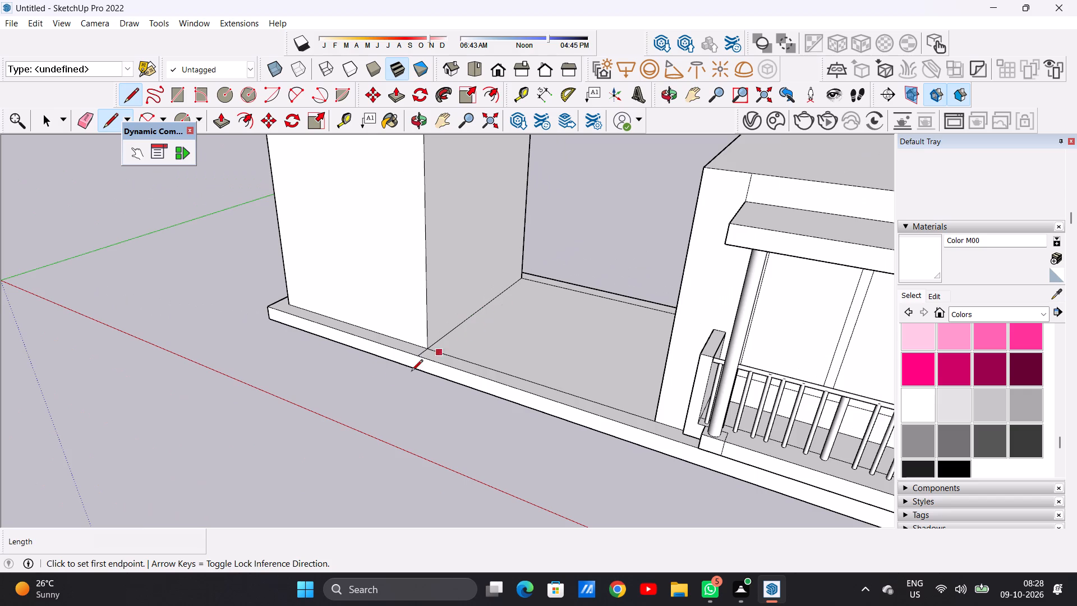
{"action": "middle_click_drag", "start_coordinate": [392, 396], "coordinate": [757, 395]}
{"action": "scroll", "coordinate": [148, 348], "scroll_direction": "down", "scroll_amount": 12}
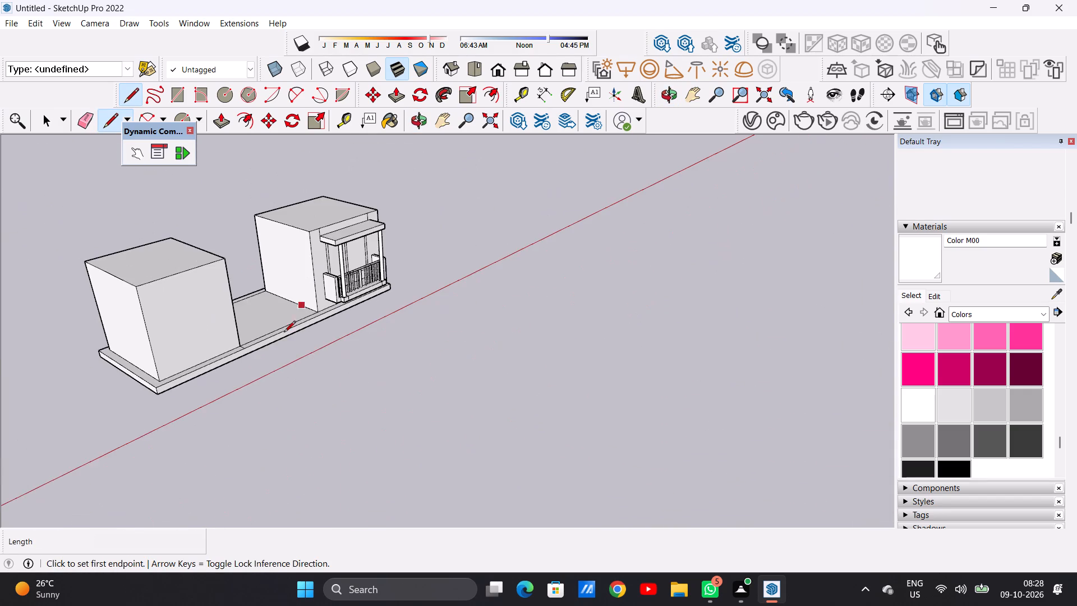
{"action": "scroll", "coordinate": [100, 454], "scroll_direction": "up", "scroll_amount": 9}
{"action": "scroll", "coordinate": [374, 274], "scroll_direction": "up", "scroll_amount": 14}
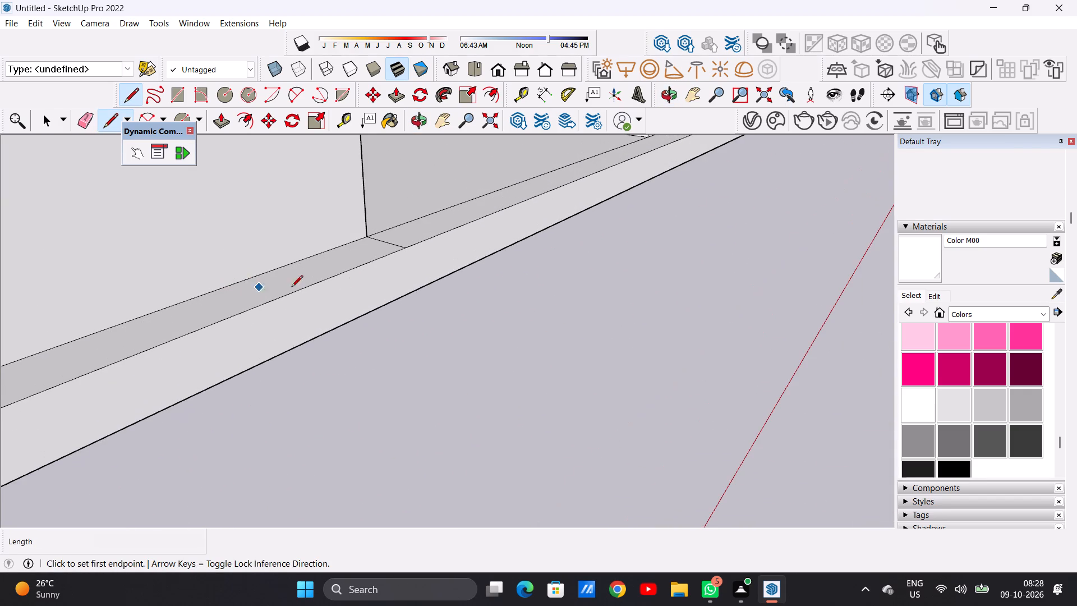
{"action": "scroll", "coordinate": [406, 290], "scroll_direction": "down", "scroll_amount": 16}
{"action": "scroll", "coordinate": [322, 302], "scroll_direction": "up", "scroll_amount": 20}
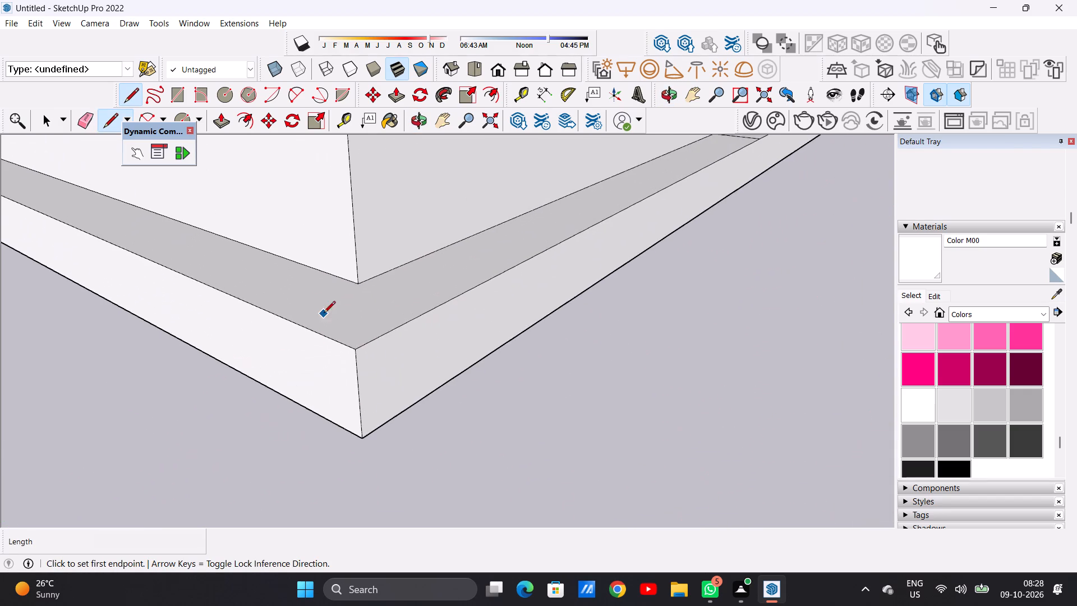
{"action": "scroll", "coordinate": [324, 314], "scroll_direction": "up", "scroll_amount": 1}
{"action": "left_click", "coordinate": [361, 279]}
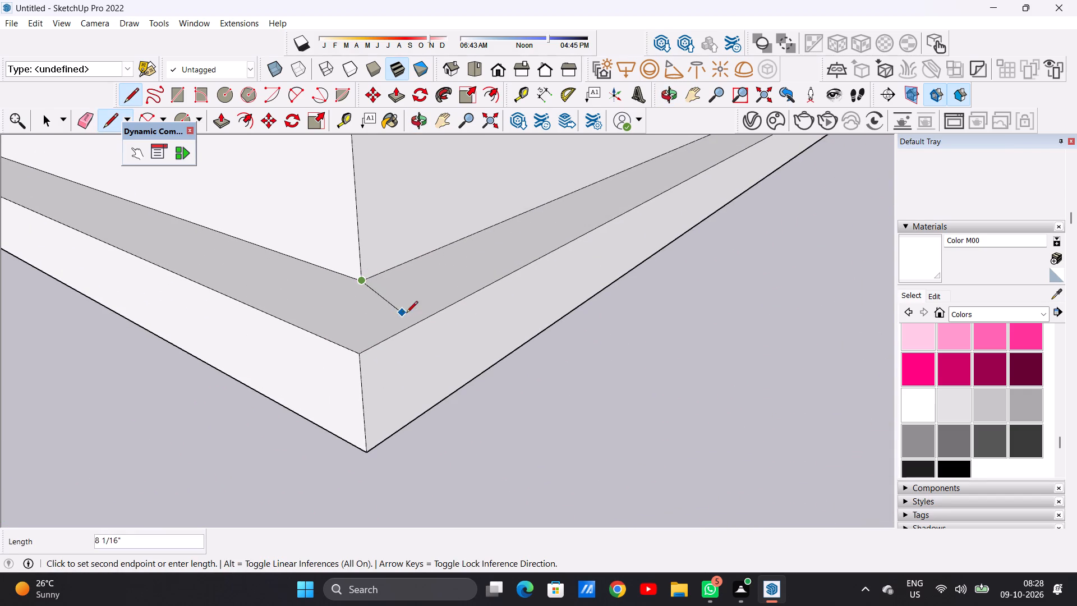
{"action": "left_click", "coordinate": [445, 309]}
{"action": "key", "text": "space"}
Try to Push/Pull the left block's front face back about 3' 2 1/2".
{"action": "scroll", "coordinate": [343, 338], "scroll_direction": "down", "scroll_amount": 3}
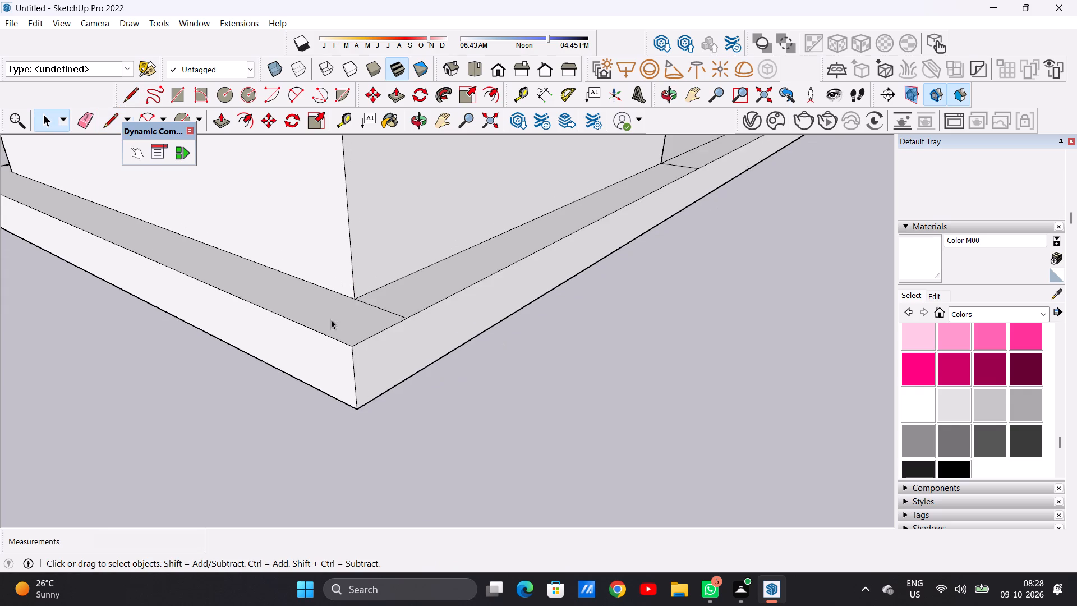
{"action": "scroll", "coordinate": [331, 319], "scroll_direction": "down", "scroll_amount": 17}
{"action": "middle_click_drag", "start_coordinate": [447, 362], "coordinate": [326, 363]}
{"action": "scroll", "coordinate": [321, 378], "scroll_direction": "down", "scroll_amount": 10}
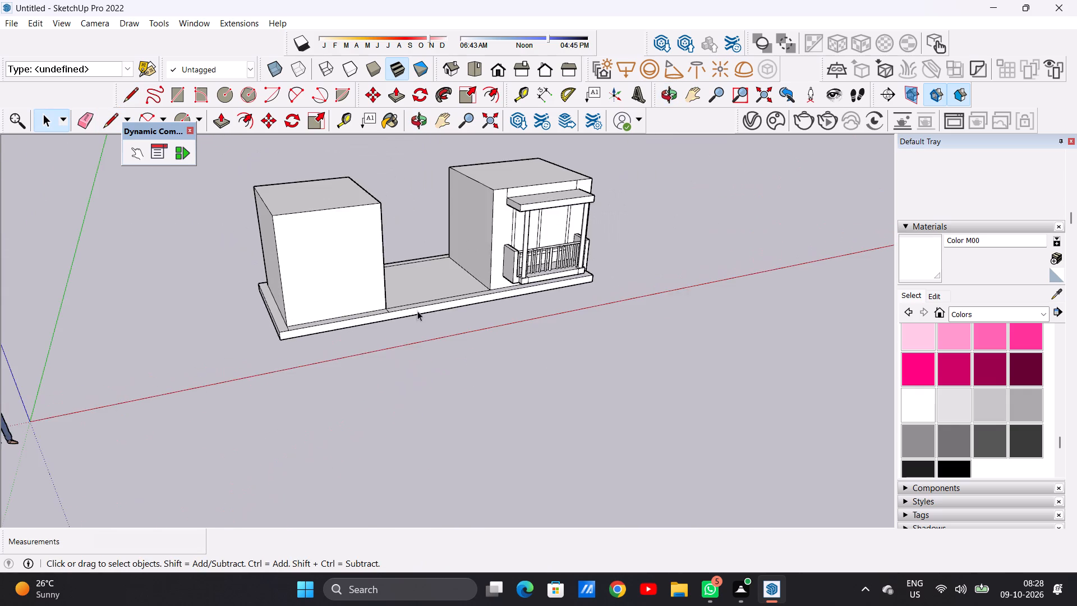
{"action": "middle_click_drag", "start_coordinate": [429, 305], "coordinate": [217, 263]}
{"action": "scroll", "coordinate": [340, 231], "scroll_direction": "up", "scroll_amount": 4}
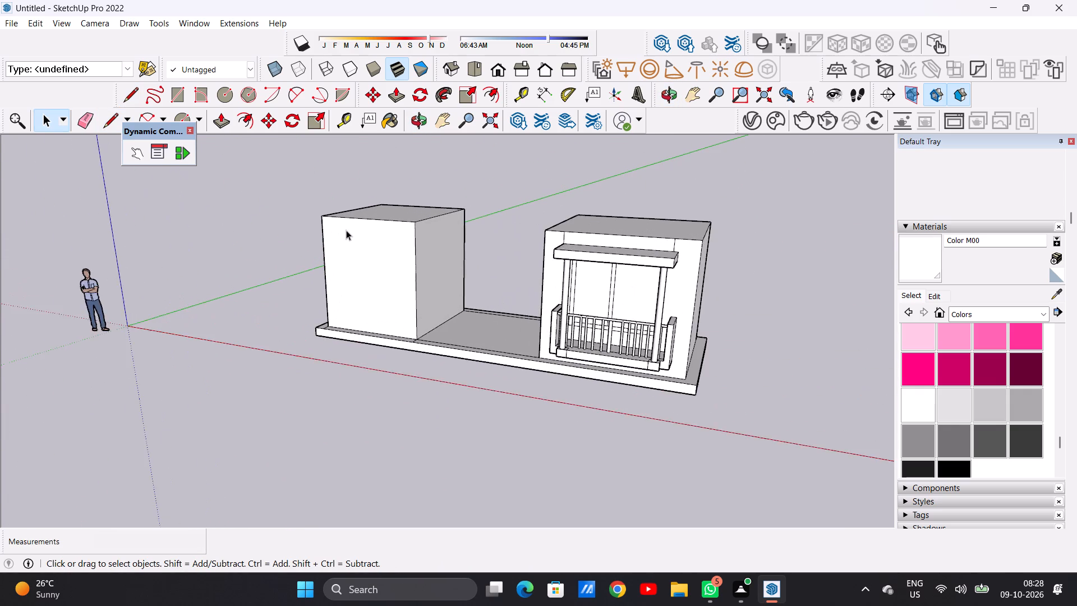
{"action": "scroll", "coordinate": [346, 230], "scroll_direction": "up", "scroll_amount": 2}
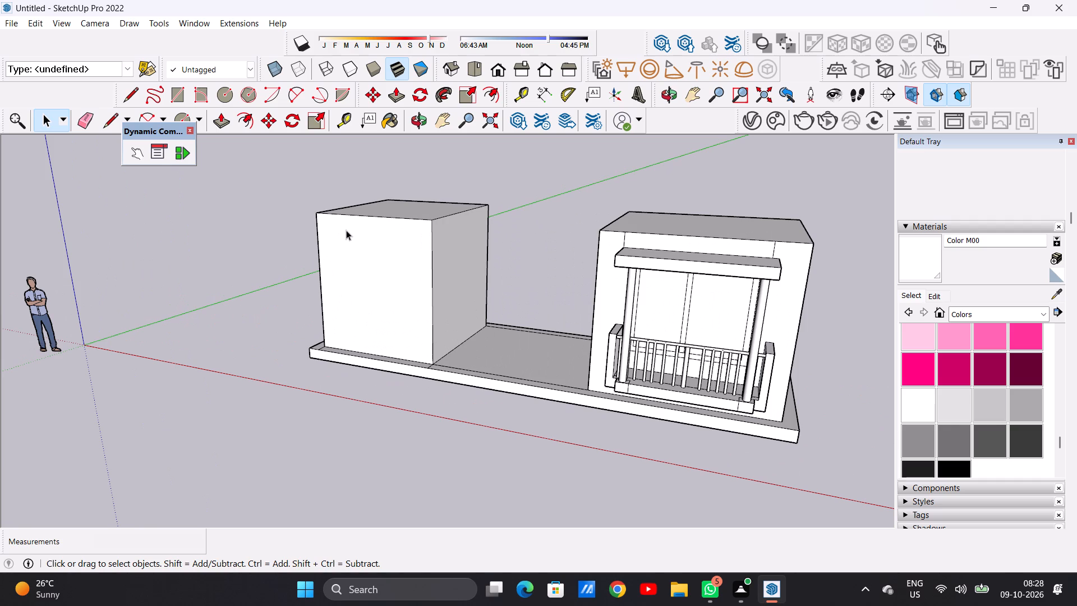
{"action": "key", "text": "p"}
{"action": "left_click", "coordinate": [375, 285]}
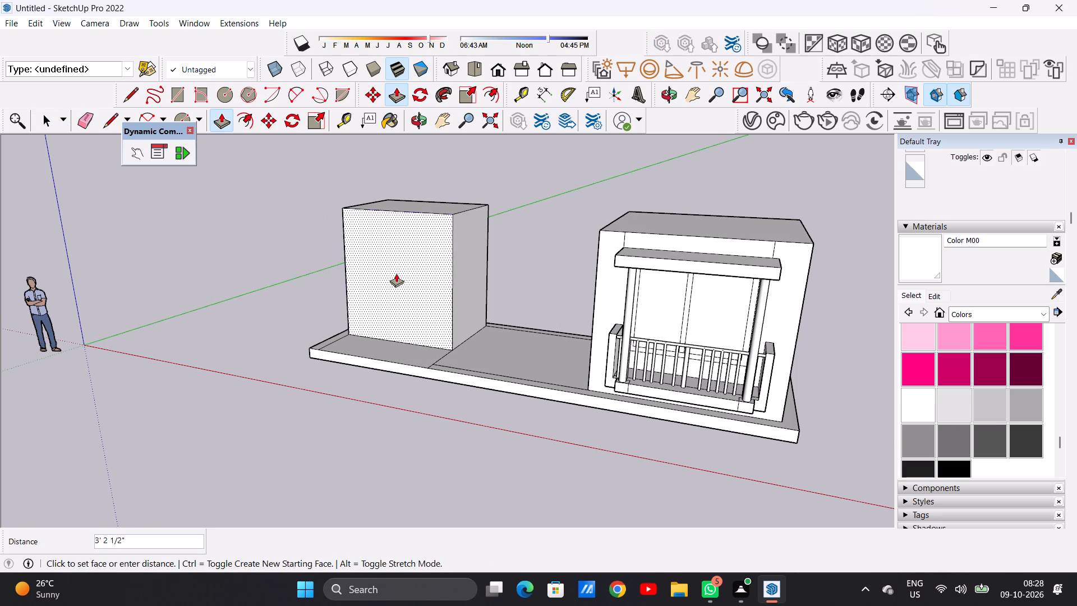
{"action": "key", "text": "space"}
Undo the two corner lines on the slab and the left bay's 10' Push/Pull.
{"action": "key", "text": "ctrl+z"}
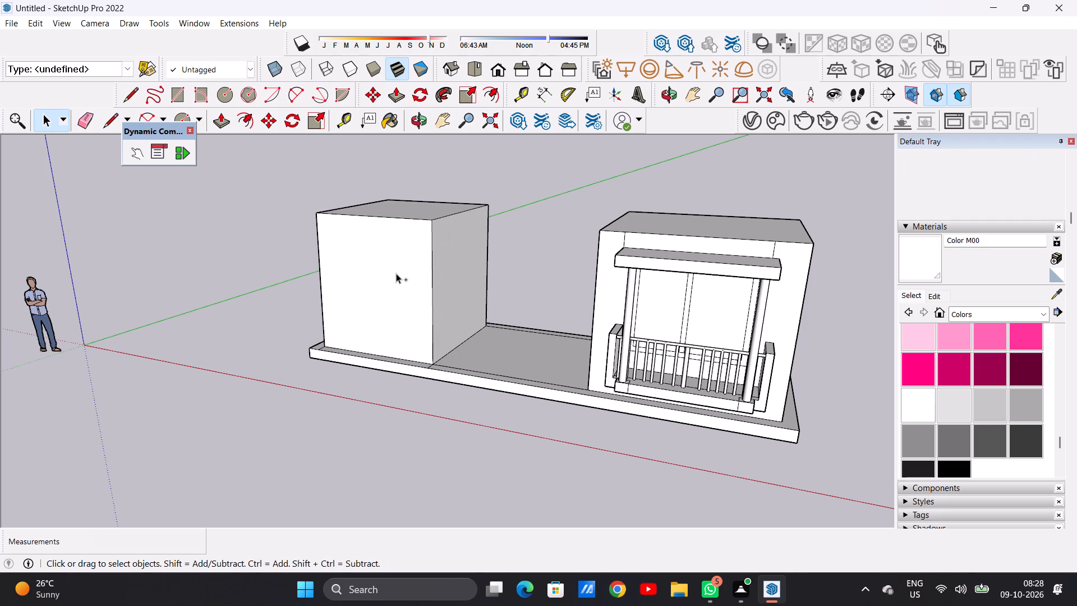
{"action": "key", "text": "ctrl+z"}
{"action": "key", "text": "ctrl+z"}
{"action": "key", "text": "space"}
Draw a line about 10' 1" long across the middle bay, parallel and close to its boundary with the left bay.
{"action": "scroll", "coordinate": [409, 309], "scroll_direction": "down", "scroll_amount": 5}
{"action": "middle_click_drag", "start_coordinate": [420, 320], "coordinate": [479, 449]}
{"action": "scroll", "coordinate": [431, 267], "scroll_direction": "up", "scroll_amount": 4}
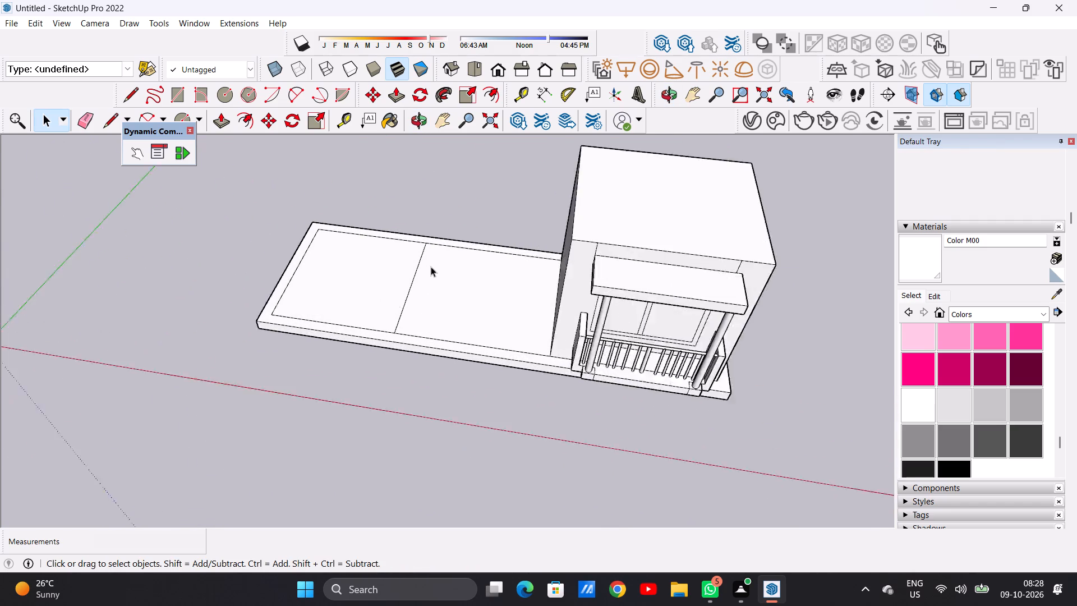
{"action": "scroll", "coordinate": [431, 267], "scroll_direction": "up", "scroll_amount": 3}
{"action": "key", "text": "l"}
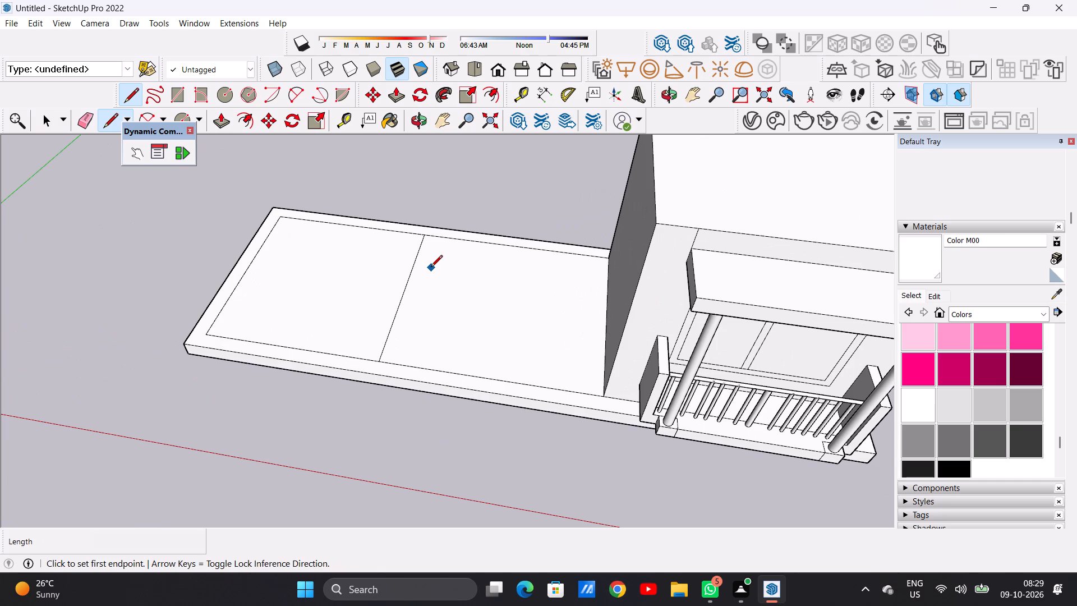
{"action": "left_click", "coordinate": [398, 364]}
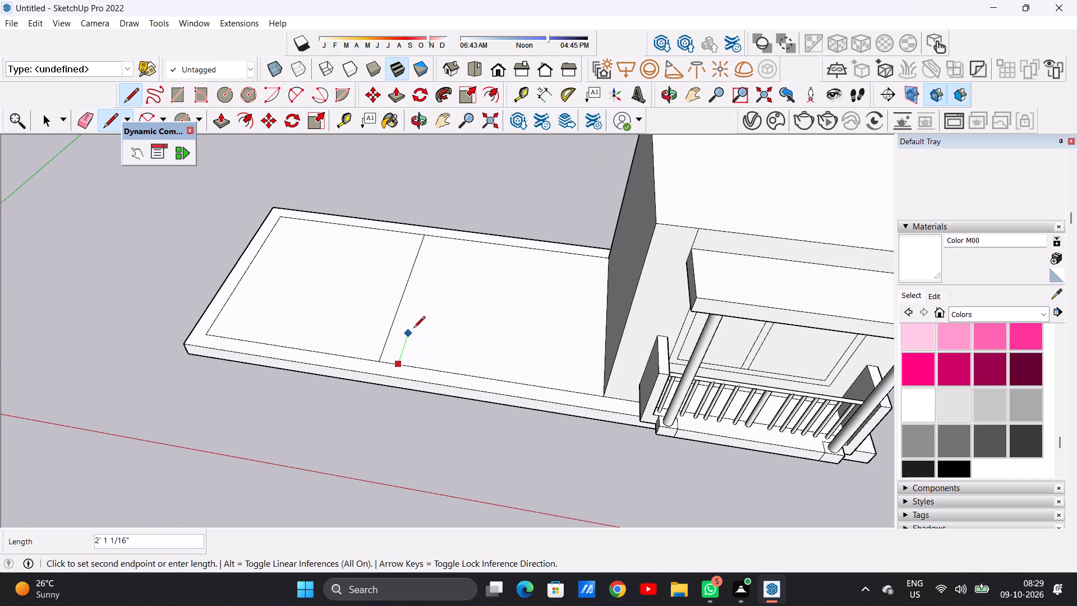
{"action": "left_click", "coordinate": [440, 236]}
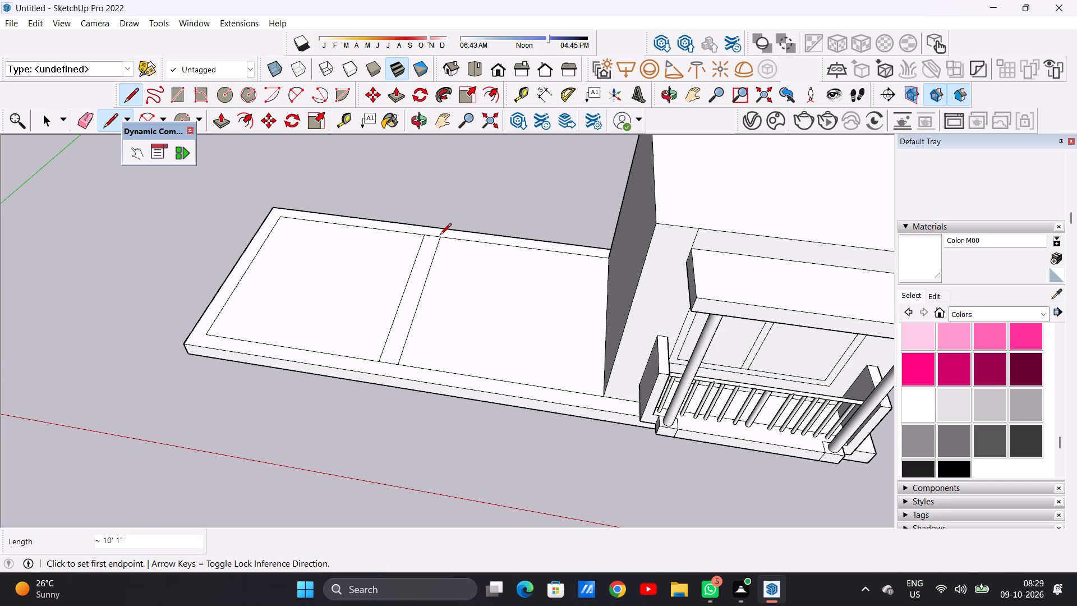
{"action": "key", "text": "space"}
Extend both parallel dividing lines between the left and middle bays about 9 3/4" to the slab's front edge.
{"action": "scroll", "coordinate": [449, 371], "scroll_direction": "down", "scroll_amount": 7}
{"action": "middle_click_drag", "start_coordinate": [417, 391], "coordinate": [449, 400]}
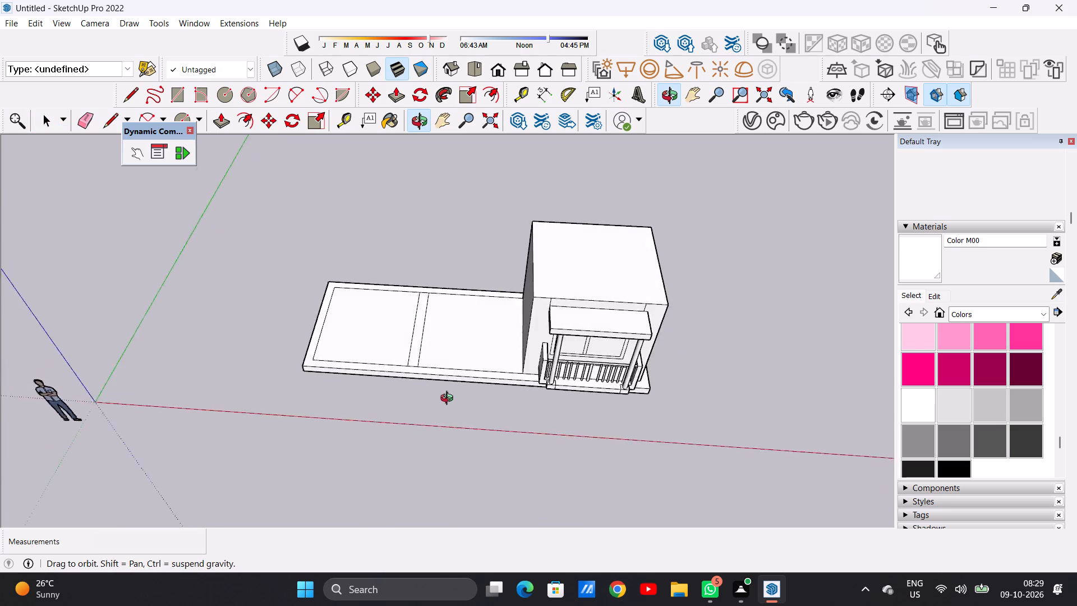
{"action": "middle_click_drag", "start_coordinate": [449, 400], "coordinate": [440, 456]}
{"action": "scroll", "coordinate": [435, 391], "scroll_direction": "up", "scroll_amount": 5}
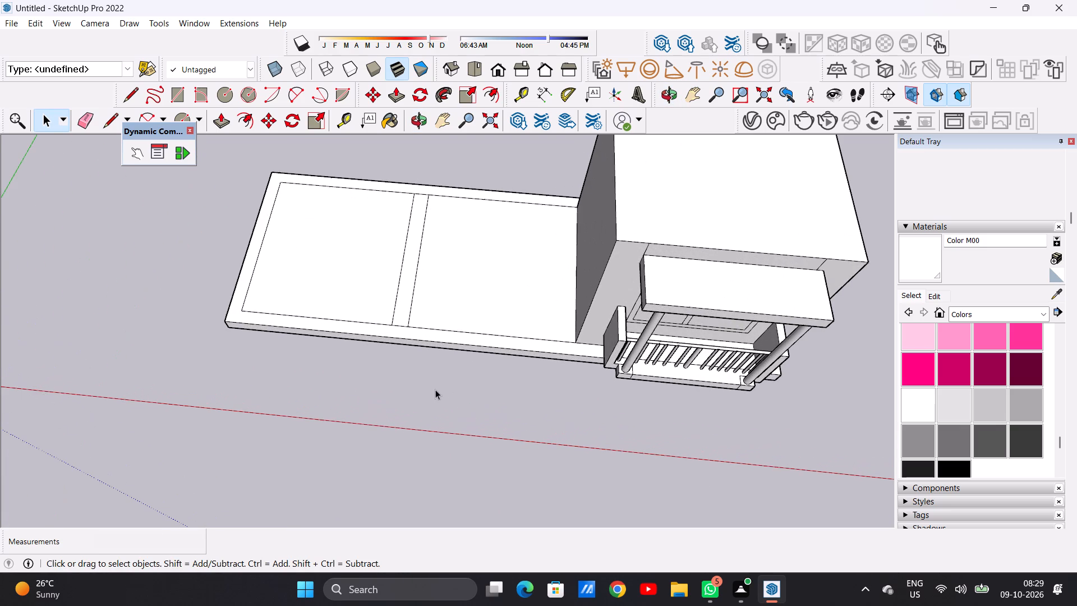
{"action": "key", "text": "l"}
{"action": "scroll", "coordinate": [415, 322], "scroll_direction": "up", "scroll_amount": 7}
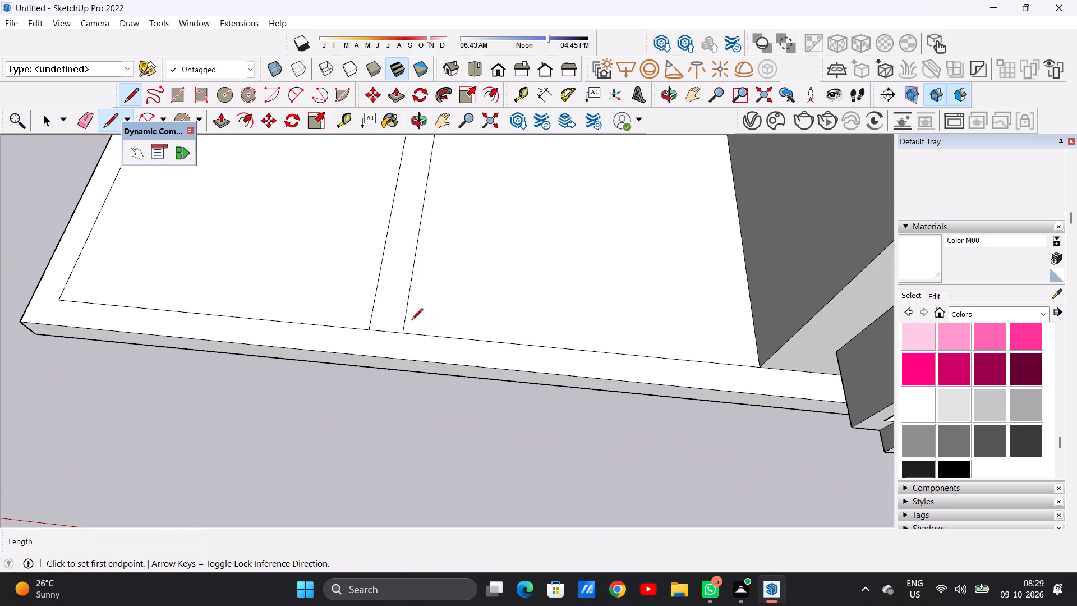
{"action": "left_click", "coordinate": [405, 333]}
{"action": "left_click", "coordinate": [396, 362]}
{"action": "left_click", "coordinate": [370, 330]}
{"action": "left_click", "coordinate": [362, 359]}
{"action": "key", "text": "space"}
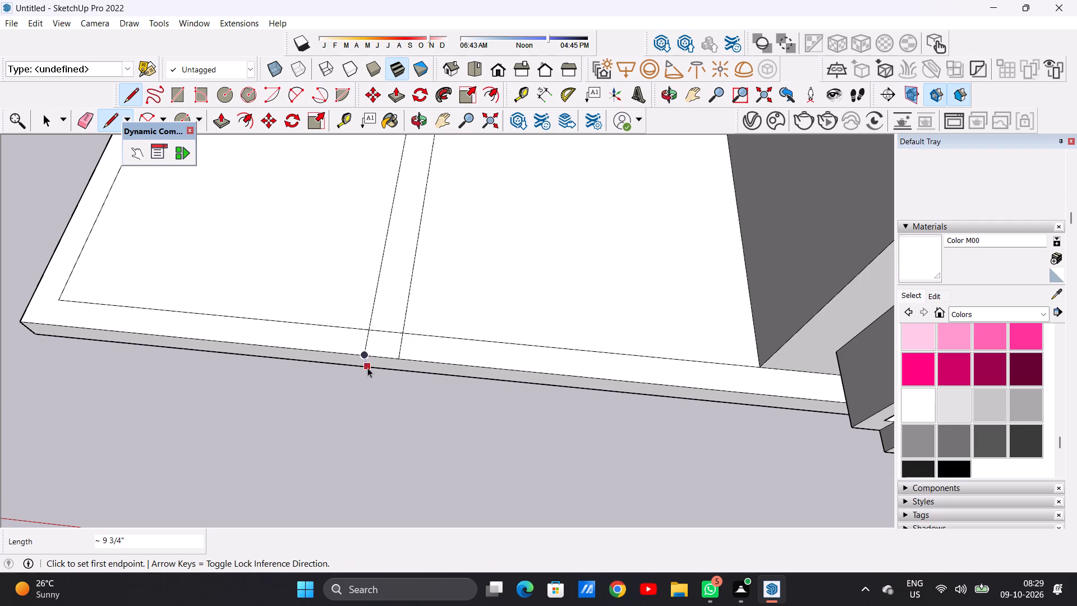
{"action": "key", "text": "space"}
Extend the left bay's outer side line about 9 3/4" from its front corner to the slab's front edge.
{"action": "scroll", "coordinate": [367, 382], "scroll_direction": "down", "scroll_amount": 6}
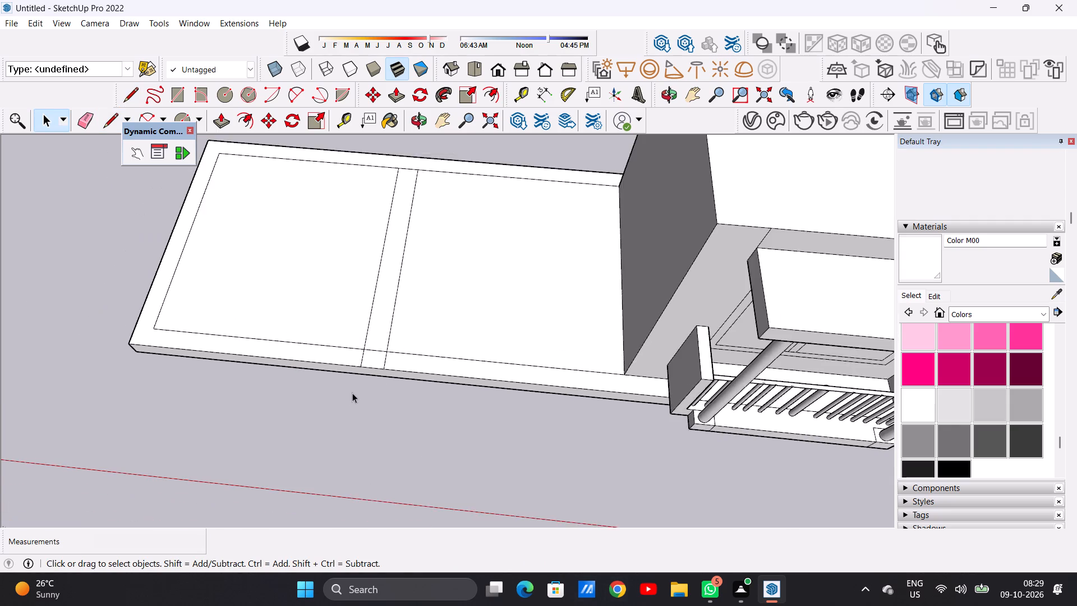
{"action": "scroll", "coordinate": [352, 393], "scroll_direction": "down", "scroll_amount": 6}
{"action": "scroll", "coordinate": [295, 361], "scroll_direction": "up", "scroll_amount": 12}
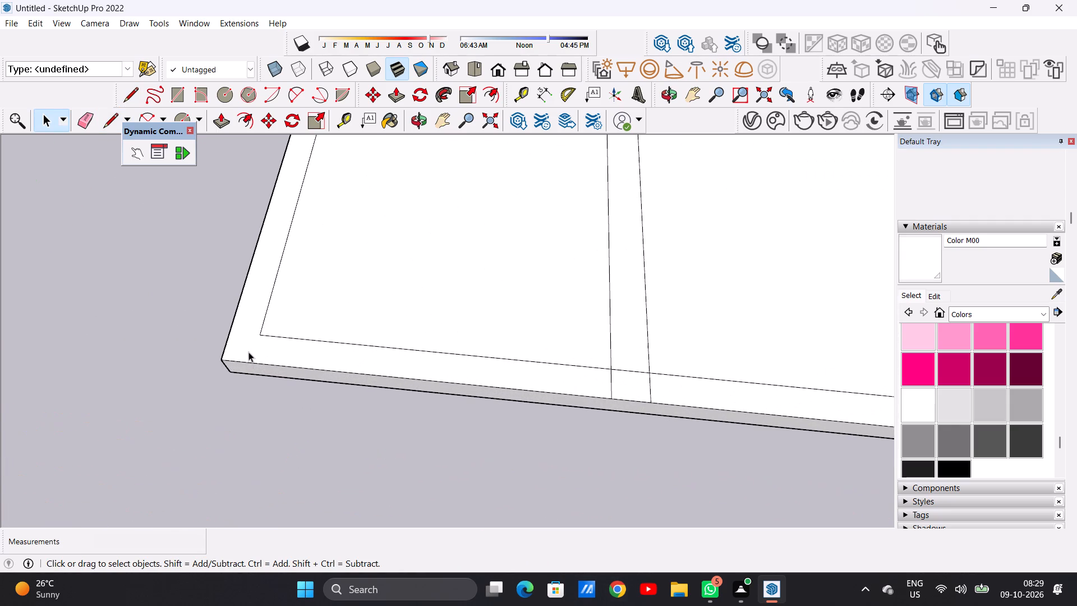
{"action": "key", "text": "l"}
{"action": "scroll", "coordinate": [260, 343], "scroll_direction": "up", "scroll_amount": 4}
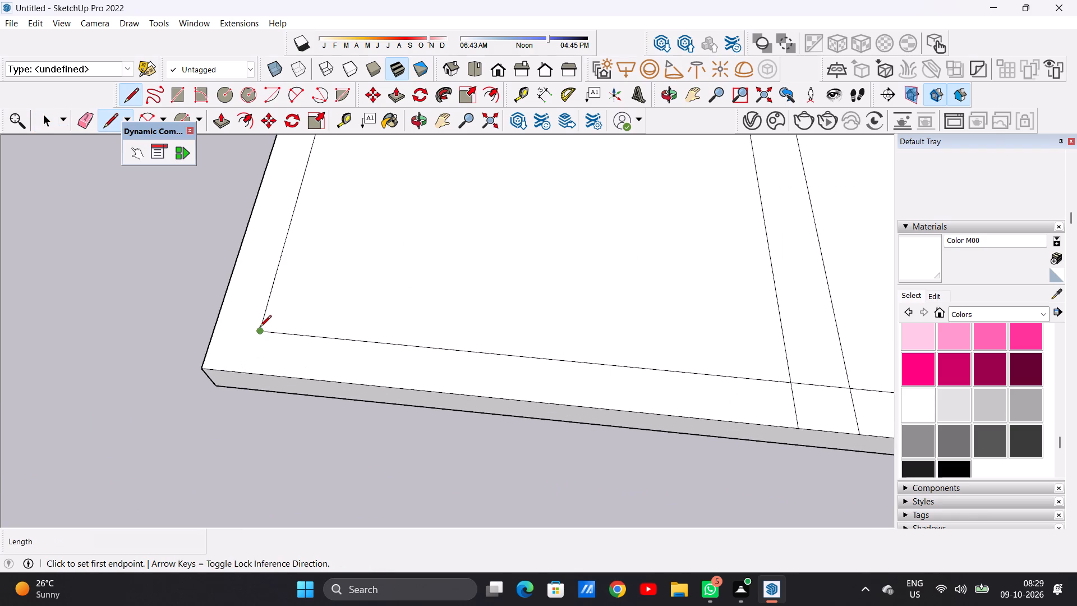
{"action": "left_click", "coordinate": [260, 328]}
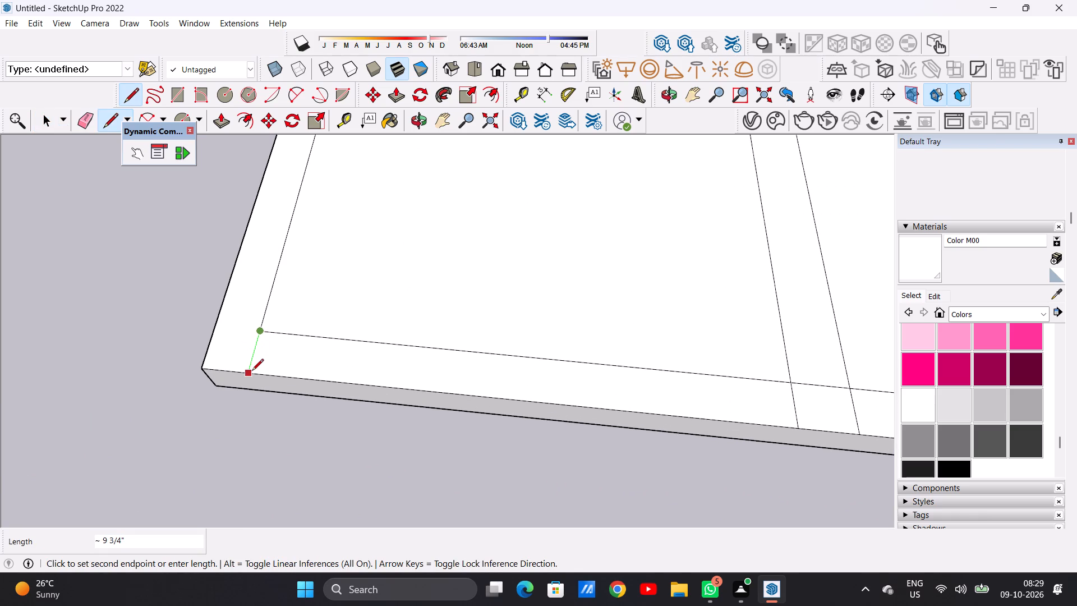
{"action": "left_click", "coordinate": [252, 371]}
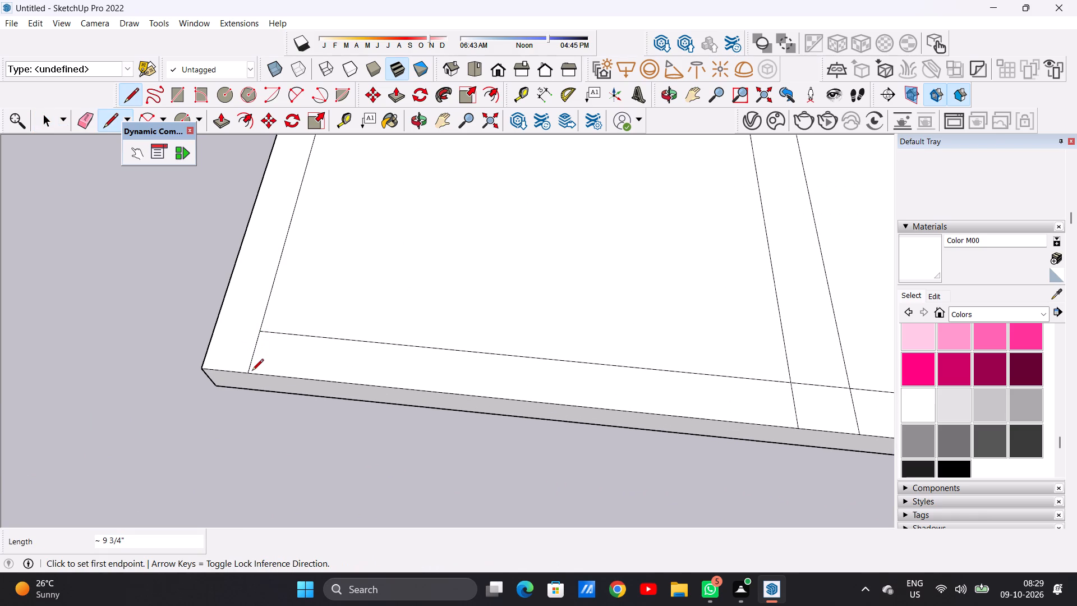
{"action": "key", "text": "space"}
{"action": "scroll", "coordinate": [319, 406], "scroll_direction": "down", "scroll_amount": 15}
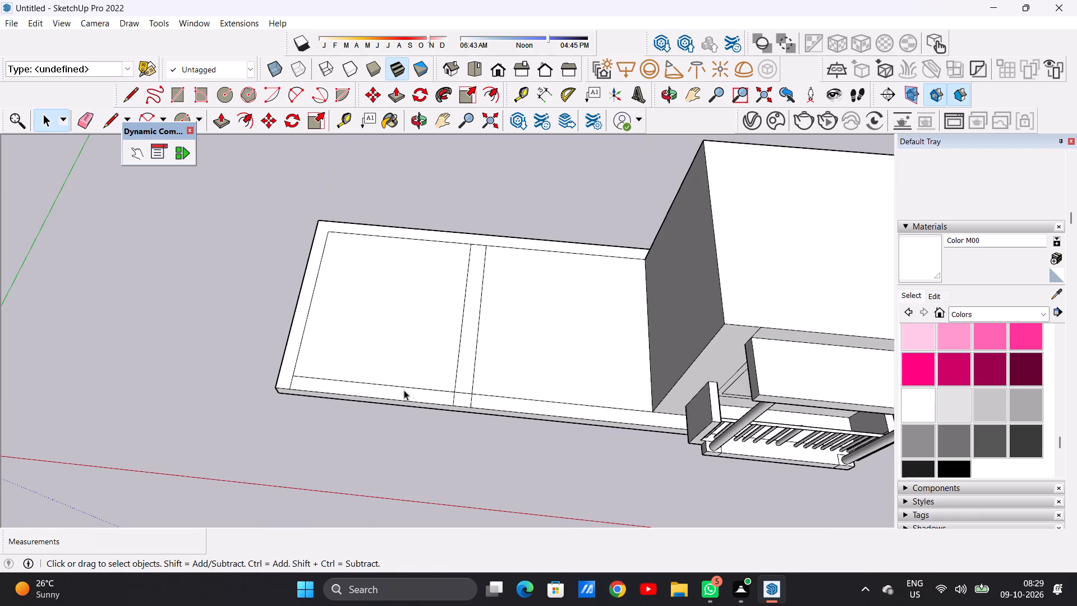
Extend the left bay's front line about 9 3/4" from its front corner to the slab's outer side edge.
{"action": "scroll", "coordinate": [414, 392], "scroll_direction": "up", "scroll_amount": 10}
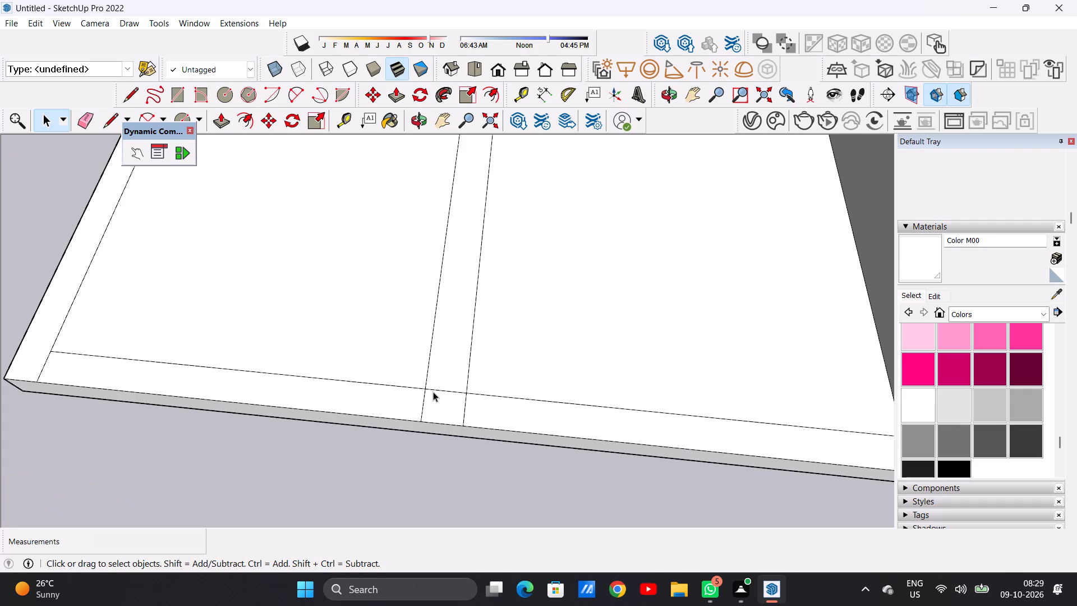
{"action": "scroll", "coordinate": [433, 392], "scroll_direction": "down", "scroll_amount": 3}
{"action": "scroll", "coordinate": [129, 364], "scroll_direction": "up", "scroll_amount": 5}
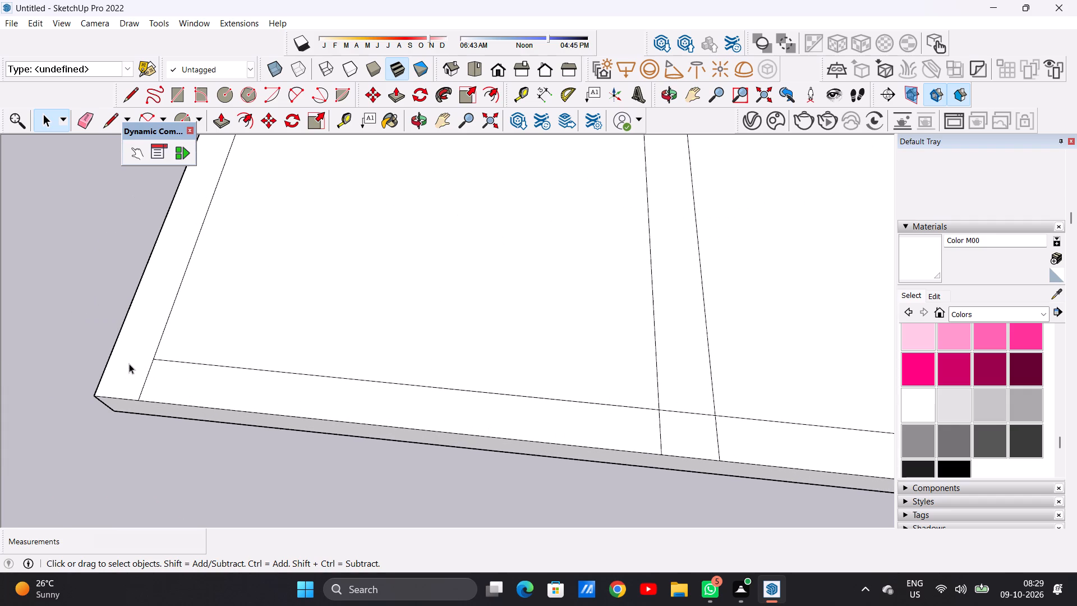
{"action": "scroll", "coordinate": [129, 364], "scroll_direction": "up", "scroll_amount": 1}
{"action": "key", "text": "l"}
{"action": "scroll", "coordinate": [130, 339], "scroll_direction": "up", "scroll_amount": 5}
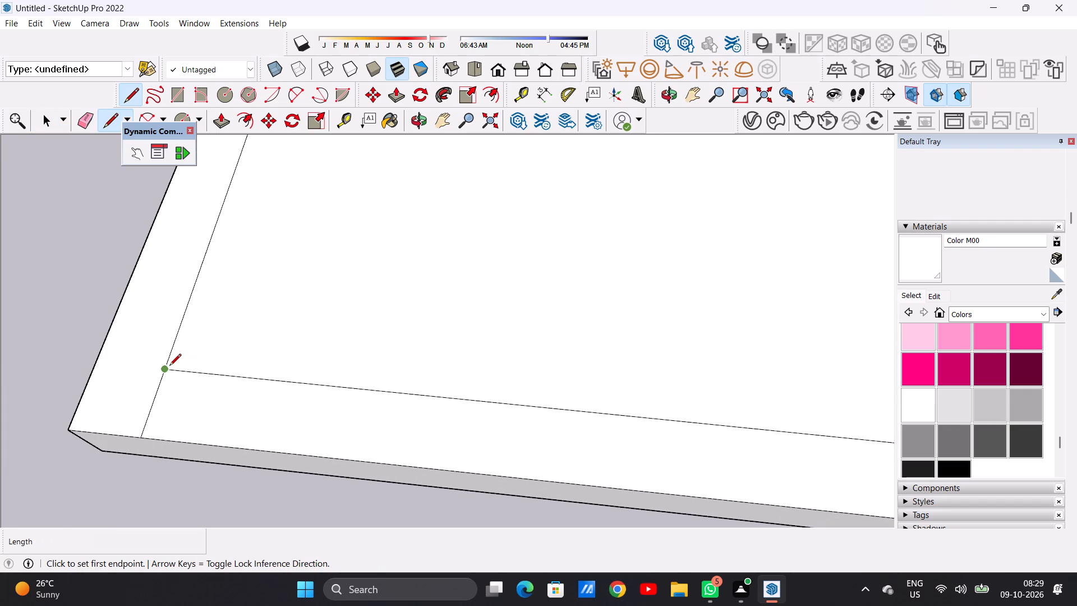
{"action": "left_click", "coordinate": [169, 366]}
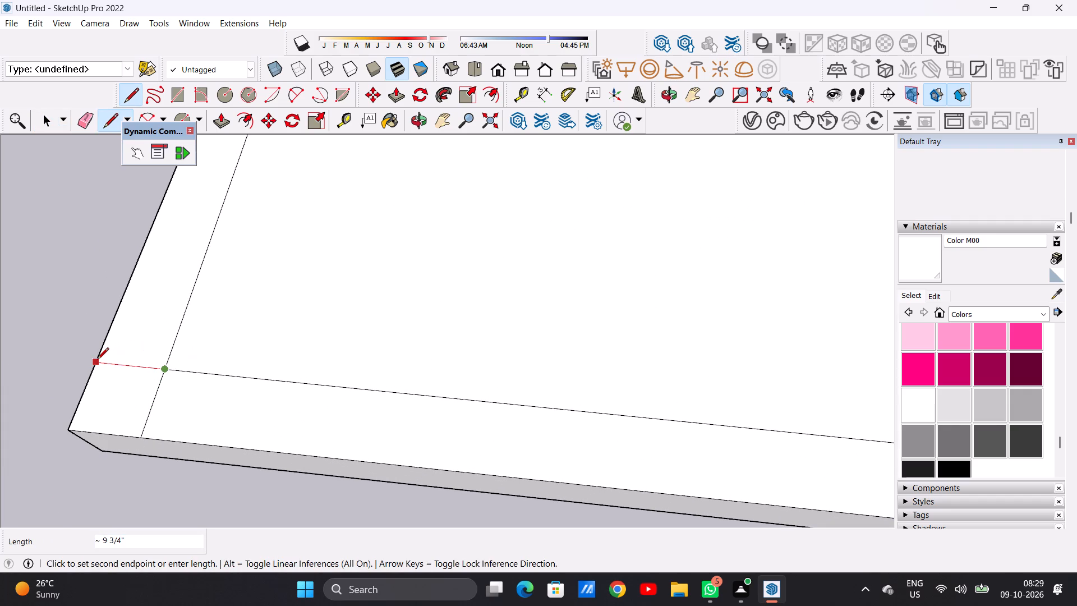
{"action": "left_click", "coordinate": [97, 360]}
{"action": "key", "text": "space"}
{"action": "scroll", "coordinate": [234, 483], "scroll_direction": "down", "scroll_amount": 2}
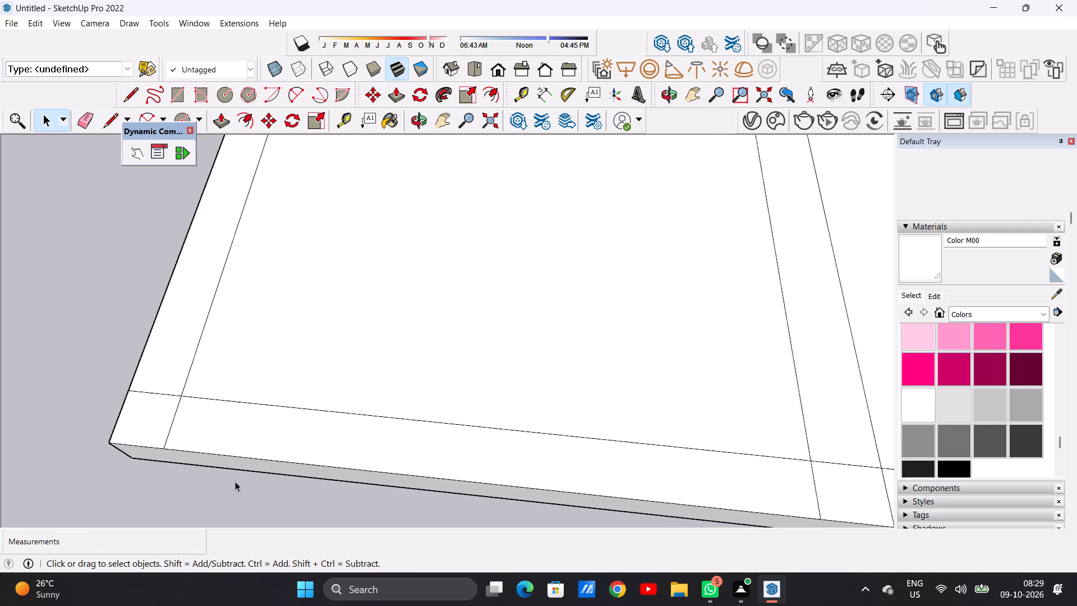
{"action": "scroll", "coordinate": [235, 481], "scroll_direction": "down", "scroll_amount": 8}
{"action": "scroll", "coordinate": [292, 416], "scroll_direction": "down", "scroll_amount": 3}
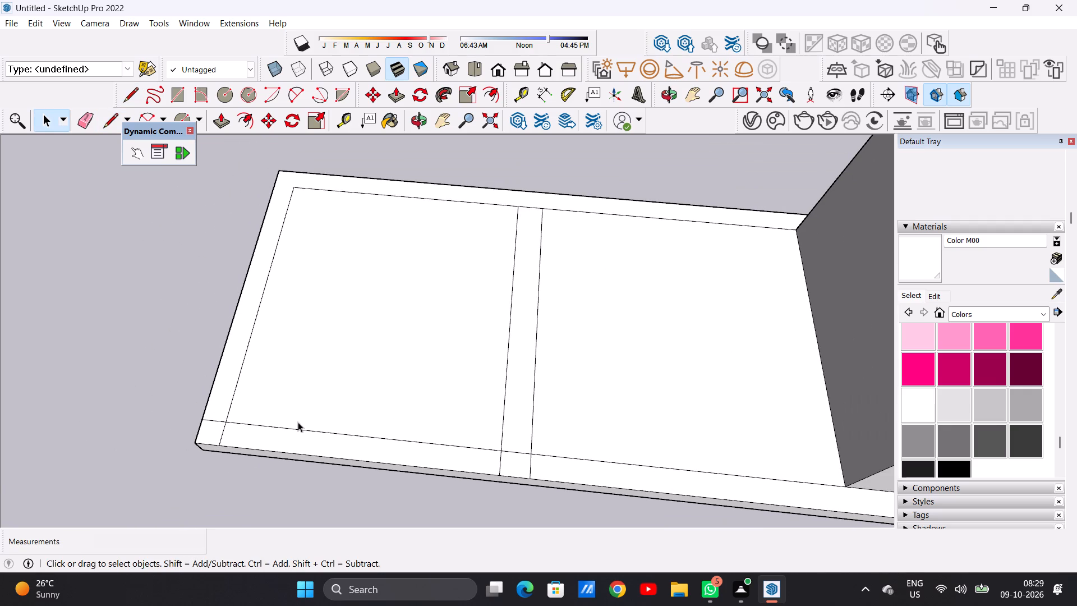
{"action": "scroll", "coordinate": [309, 415], "scroll_direction": "down", "scroll_amount": 9}
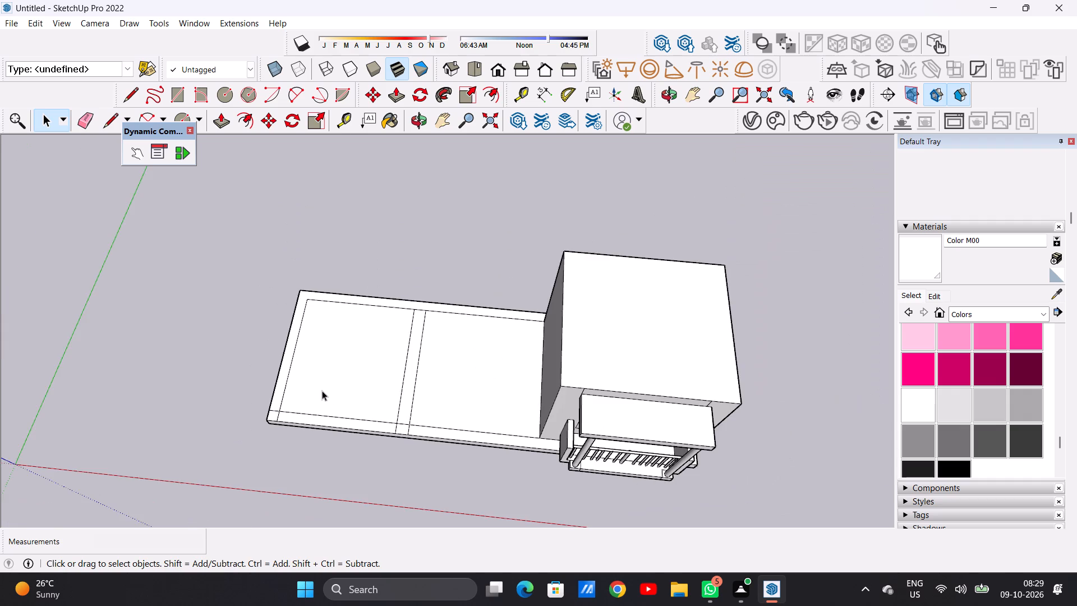
Examine the slab's bay outlines and dividing lines beside the finished bay from several angles.
{"action": "middle_click_drag", "start_coordinate": [319, 389], "coordinate": [708, 343]}
{"action": "scroll", "coordinate": [483, 362], "scroll_direction": "down", "scroll_amount": 6}
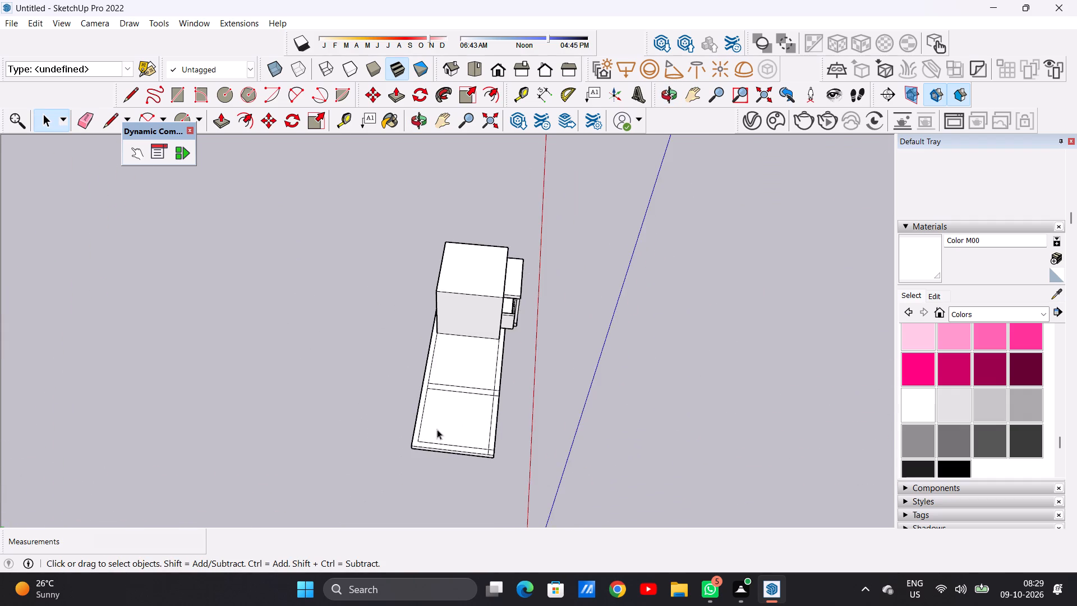
{"action": "scroll", "coordinate": [447, 435], "scroll_direction": "up", "scroll_amount": 6}
{"action": "scroll", "coordinate": [456, 429], "scroll_direction": "down", "scroll_amount": 4}
{"action": "middle_click_drag", "start_coordinate": [487, 409], "coordinate": [198, 430]}
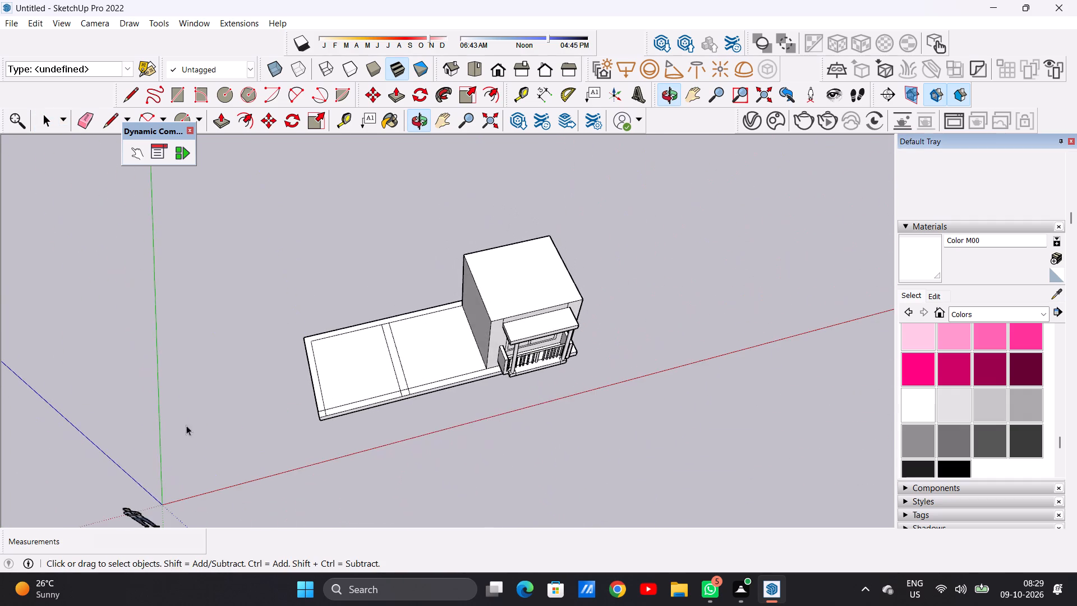
{"action": "scroll", "coordinate": [338, 357], "scroll_direction": "up", "scroll_amount": 8}
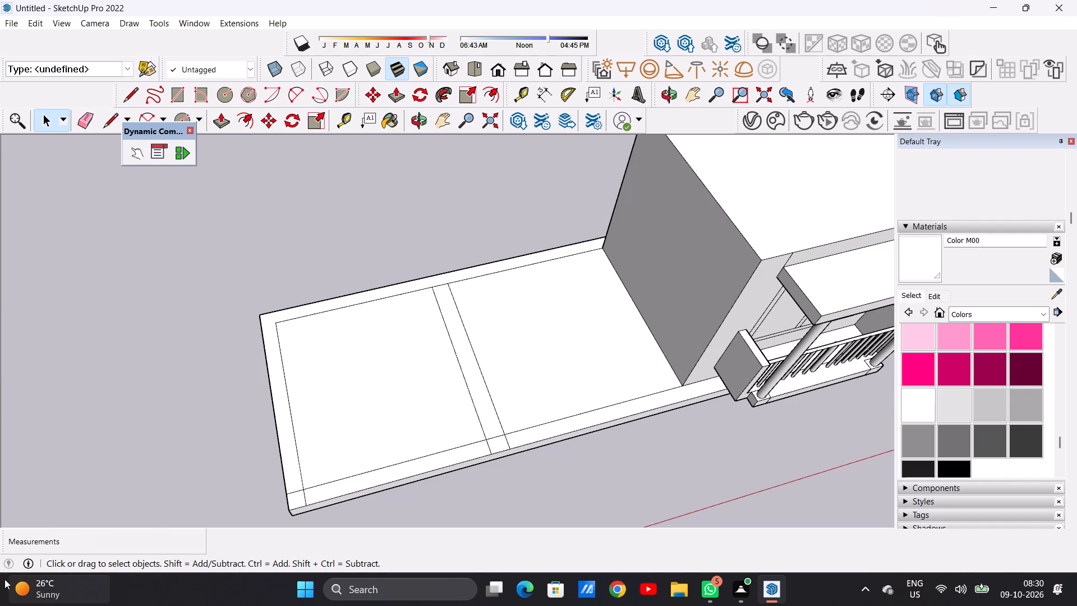
{"action": "scroll", "coordinate": [407, 398], "scroll_direction": "down", "scroll_amount": 3}
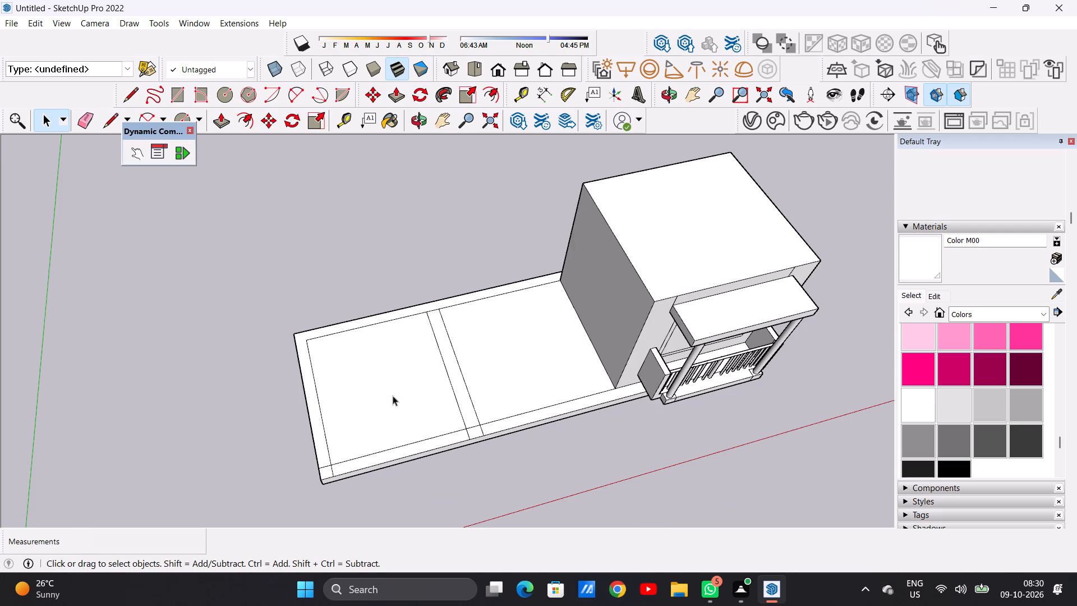
{"action": "scroll", "coordinate": [484, 380], "scroll_direction": "down", "scroll_amount": 1}
{"action": "scroll", "coordinate": [488, 449], "scroll_direction": "up", "scroll_amount": 4}
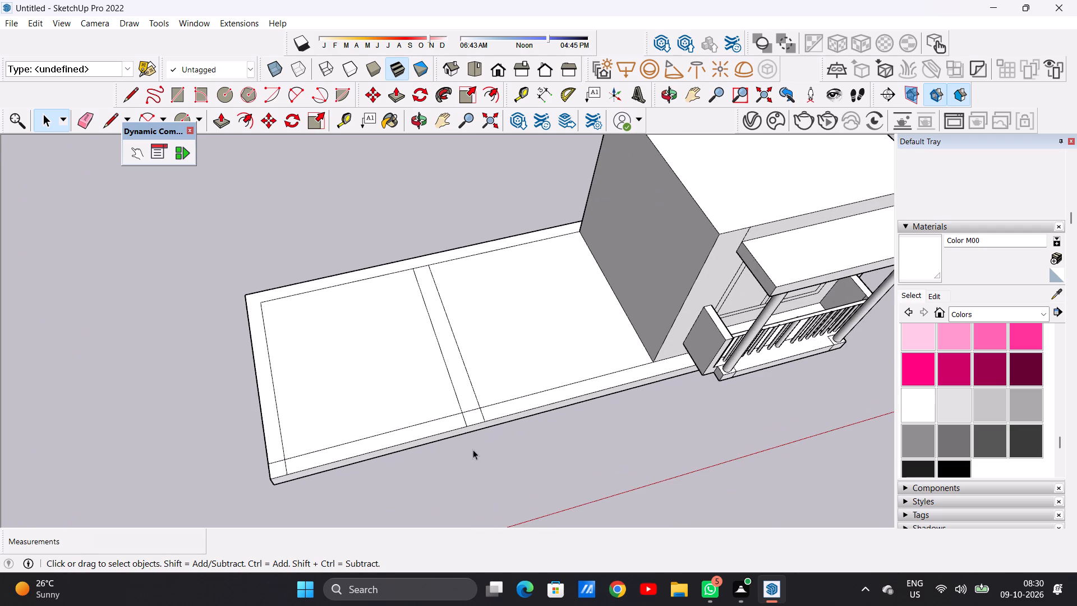
{"action": "middle_click_drag", "start_coordinate": [453, 449], "coordinate": [393, 464]}
{"action": "scroll", "coordinate": [643, 354], "scroll_direction": "up", "scroll_amount": 1}
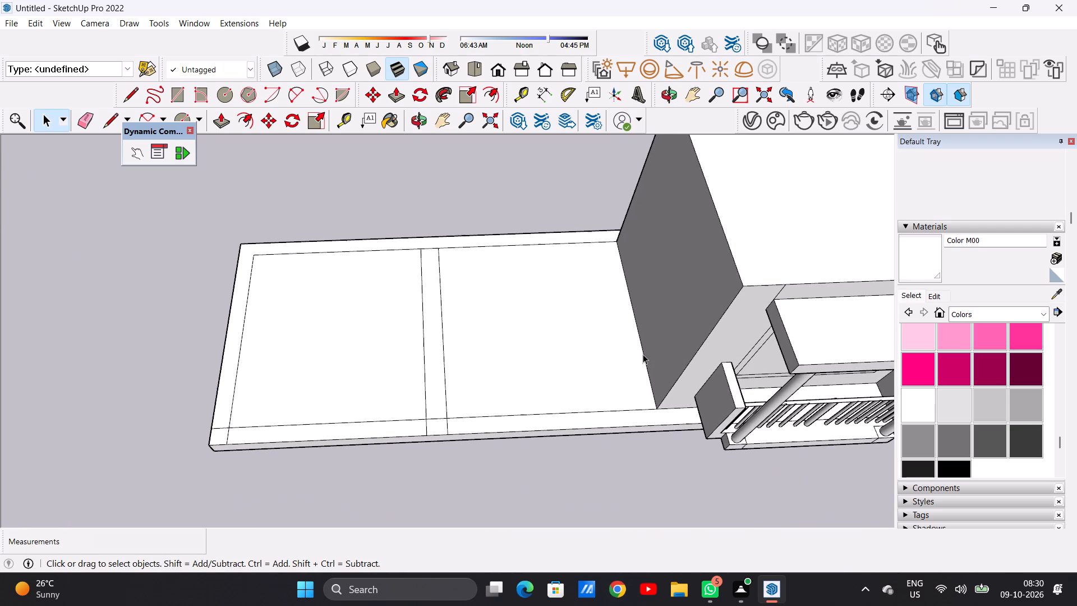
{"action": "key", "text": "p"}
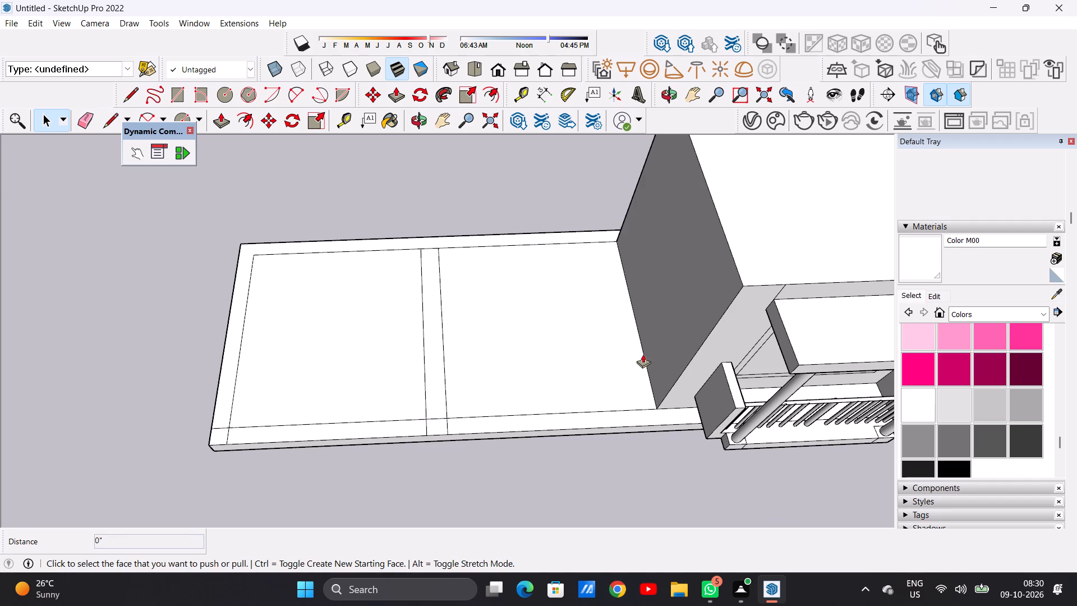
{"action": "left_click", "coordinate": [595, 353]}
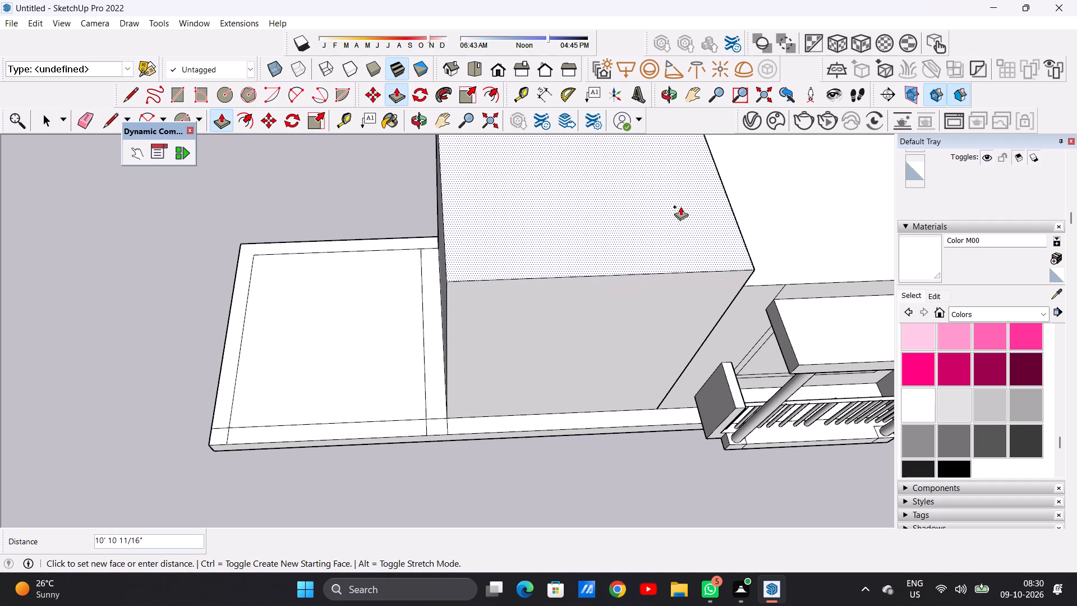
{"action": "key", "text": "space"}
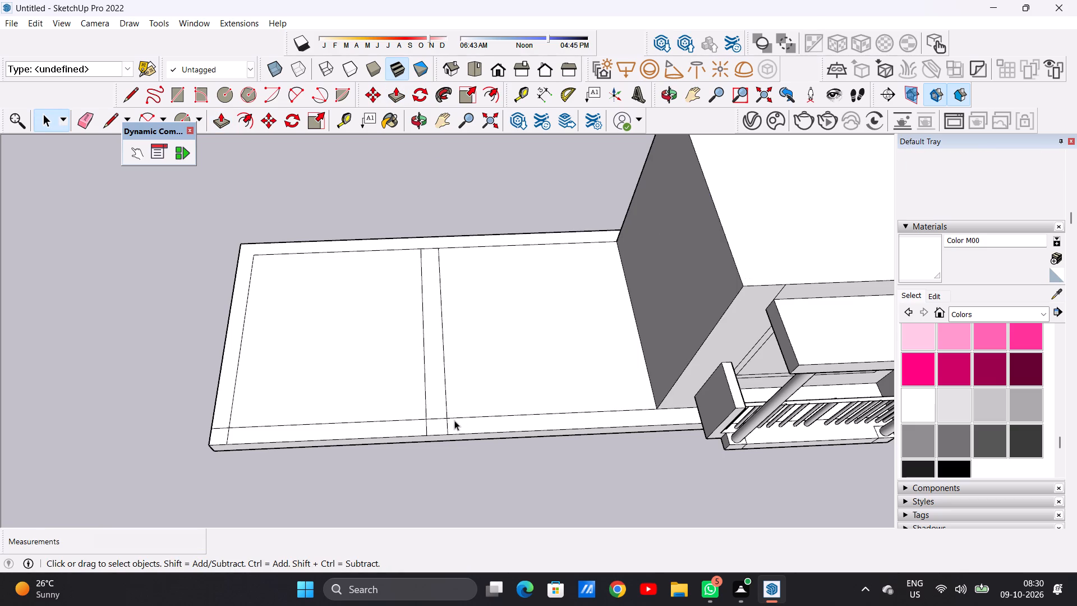
Delete the dividing line on the left bay's side, including its short extension to the slab's front edge.
{"action": "scroll", "coordinate": [420, 431], "scroll_direction": "up", "scroll_amount": 3}
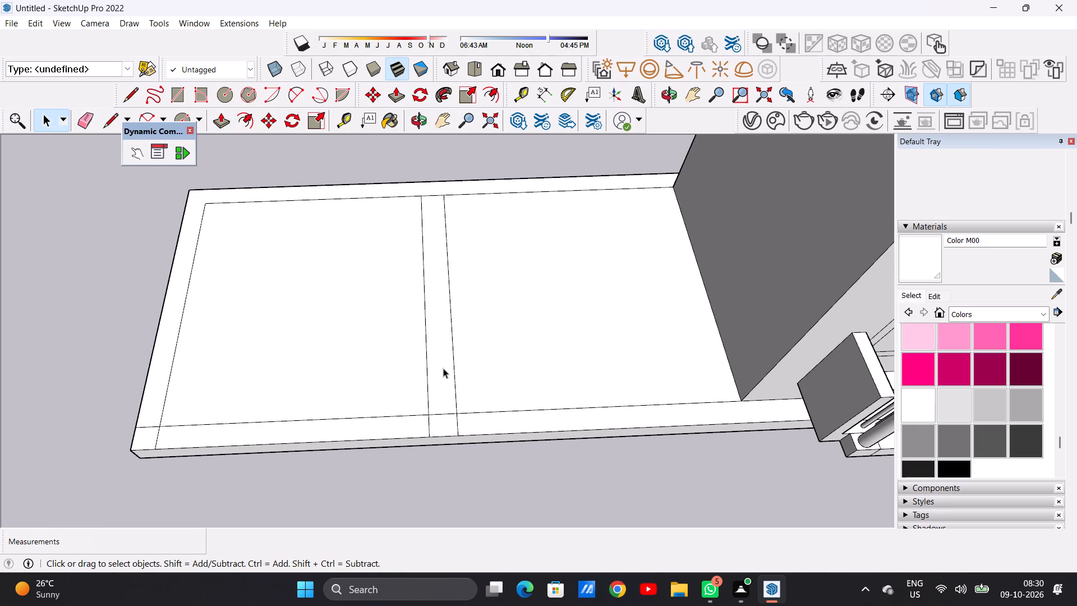
{"action": "scroll", "coordinate": [433, 365], "scroll_direction": "up", "scroll_amount": 3}
{"action": "left_click", "coordinate": [425, 360]}
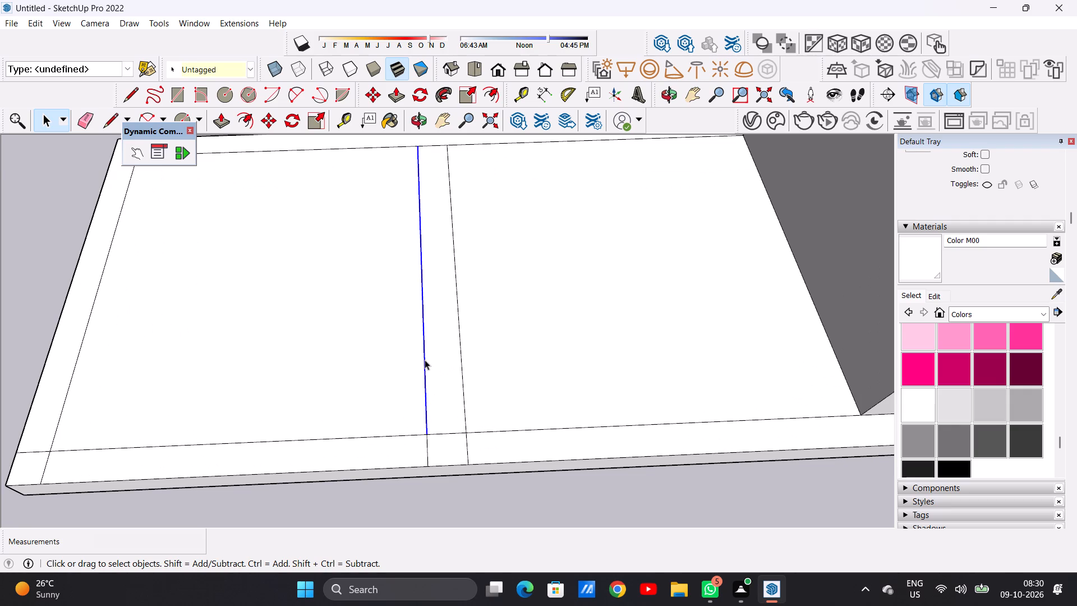
{"action": "key", "text": "Delete"}
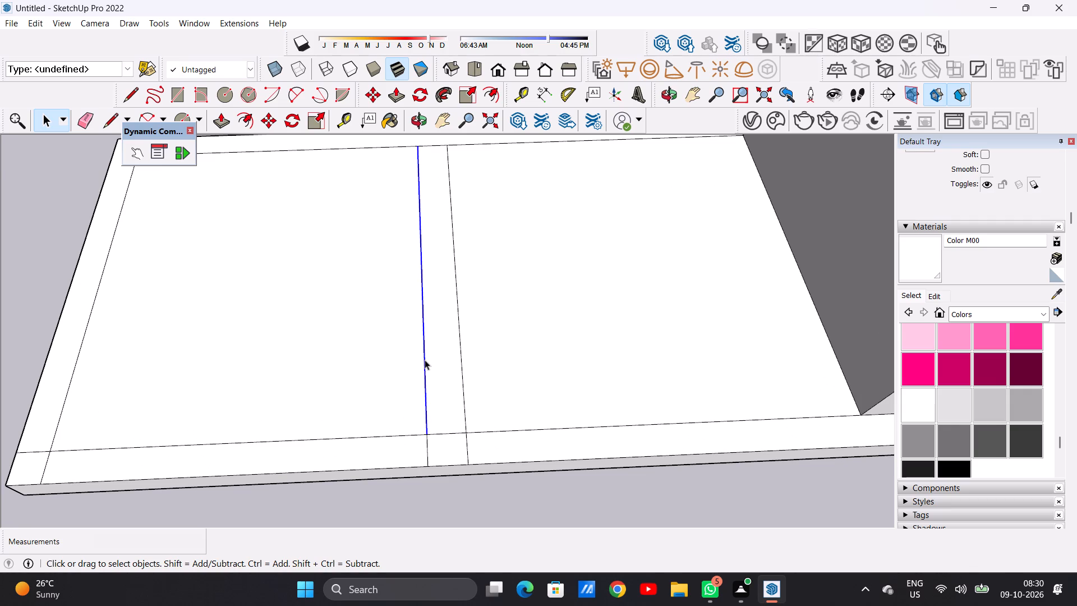
{"action": "scroll", "coordinate": [418, 458], "scroll_direction": "up", "scroll_amount": 7}
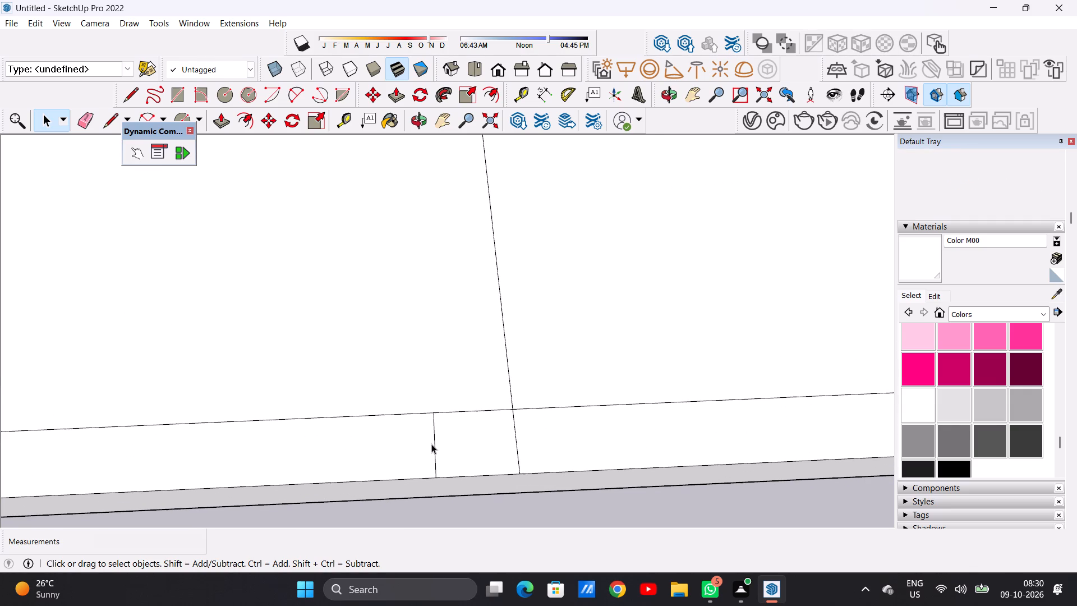
{"action": "key", "text": "e"}
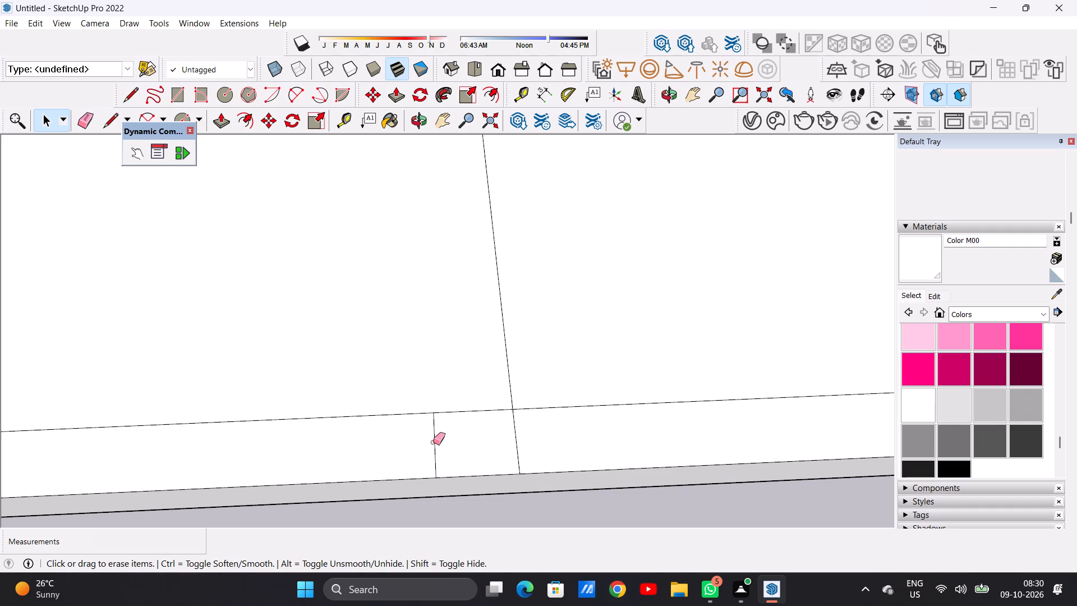
{"action": "scroll", "coordinate": [435, 442], "scroll_direction": "up", "scroll_amount": 2}
{"action": "left_click_drag", "start_coordinate": [453, 450], "coordinate": [408, 452]}
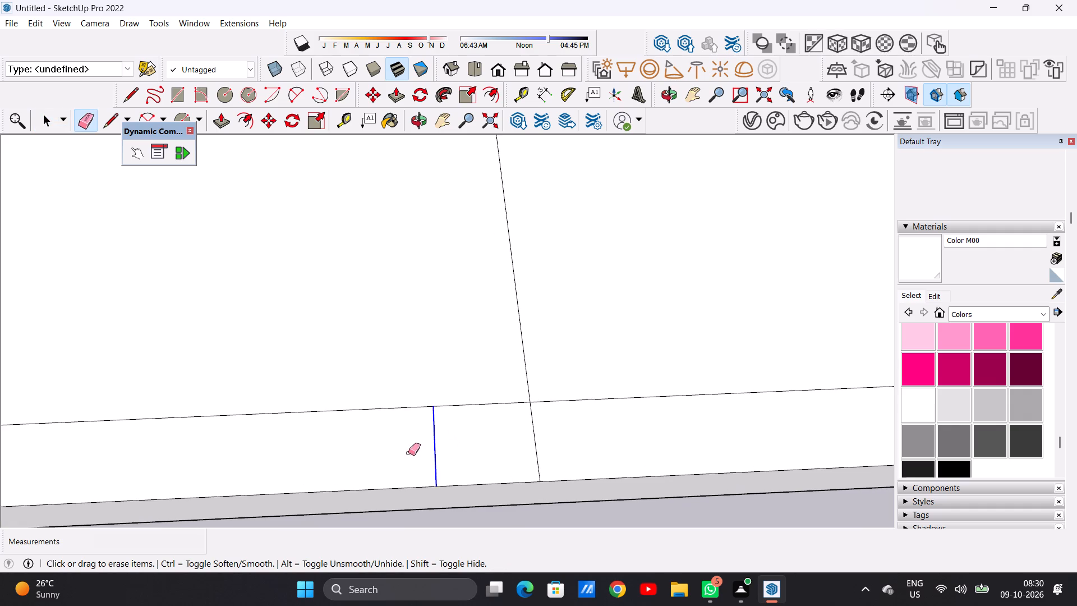
{"action": "scroll", "coordinate": [447, 451], "scroll_direction": "down", "scroll_amount": 18}
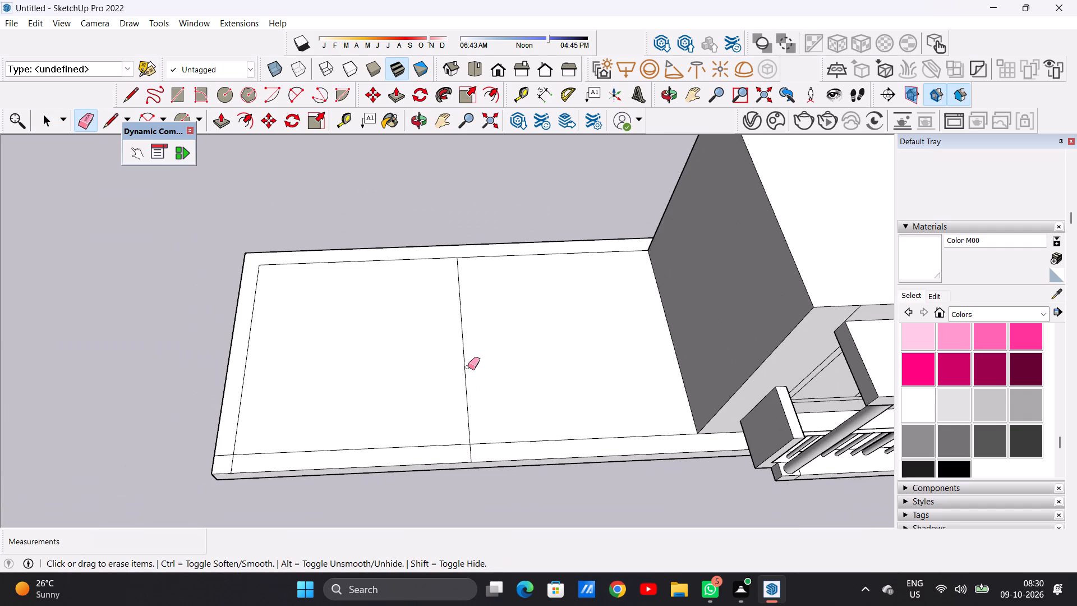
Start the Line tool for drawing on the slab near the remaining dividing line.
{"action": "key", "text": "l"}
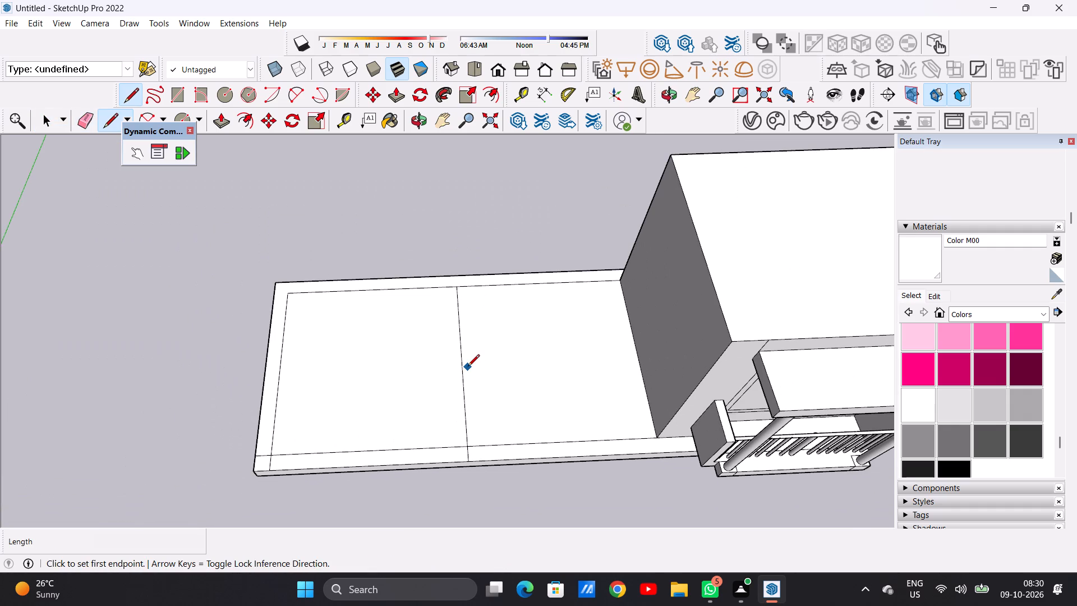
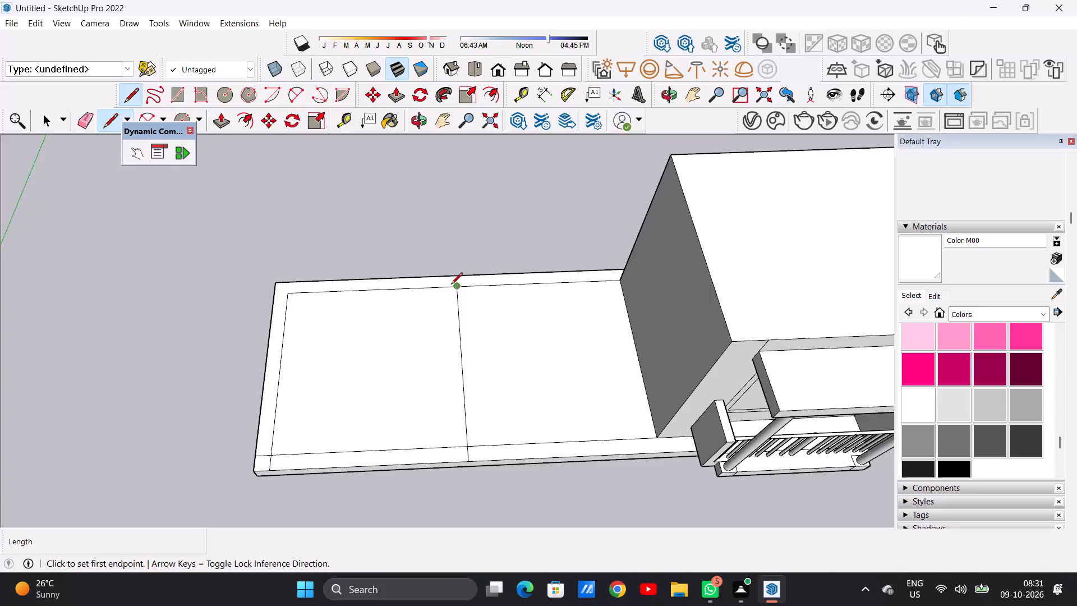
Draw a second dividing line about 6 13/16" to the left of the existing one, between the bays' front and back lines.
{"action": "scroll", "coordinate": [452, 295], "scroll_direction": "up", "scroll_amount": 5}
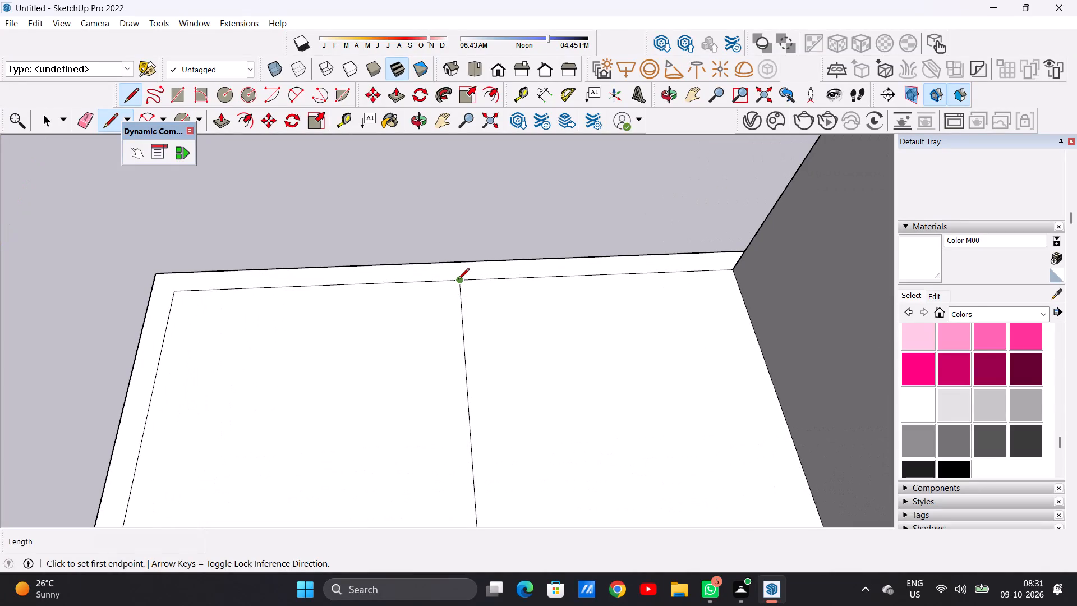
{"action": "left_click", "coordinate": [458, 281]}
{"action": "left_click", "coordinate": [444, 283]}
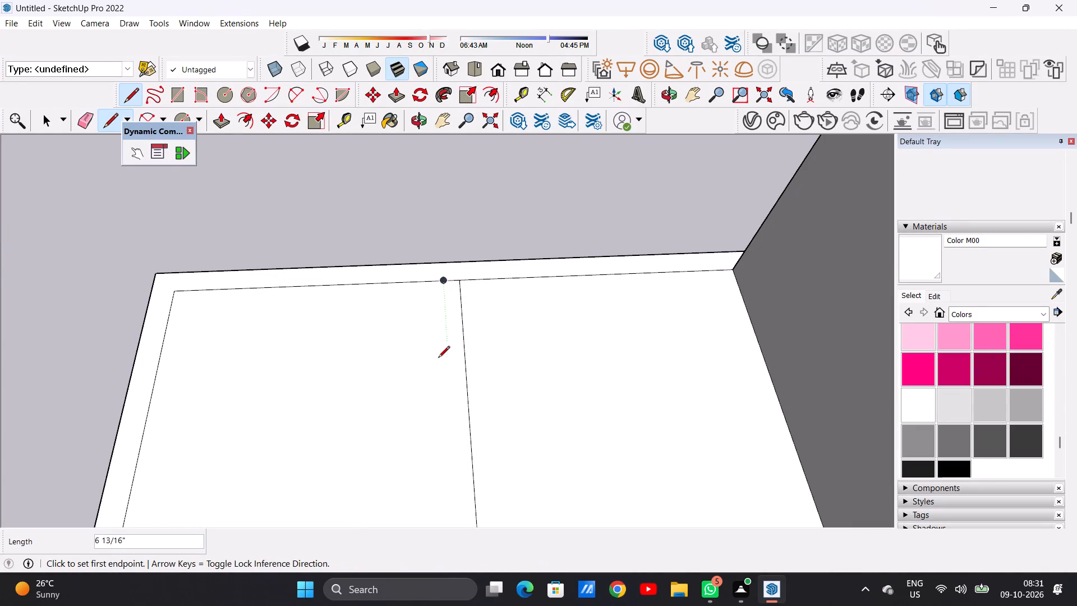
{"action": "scroll", "coordinate": [443, 343], "scroll_direction": "down", "scroll_amount": 10}
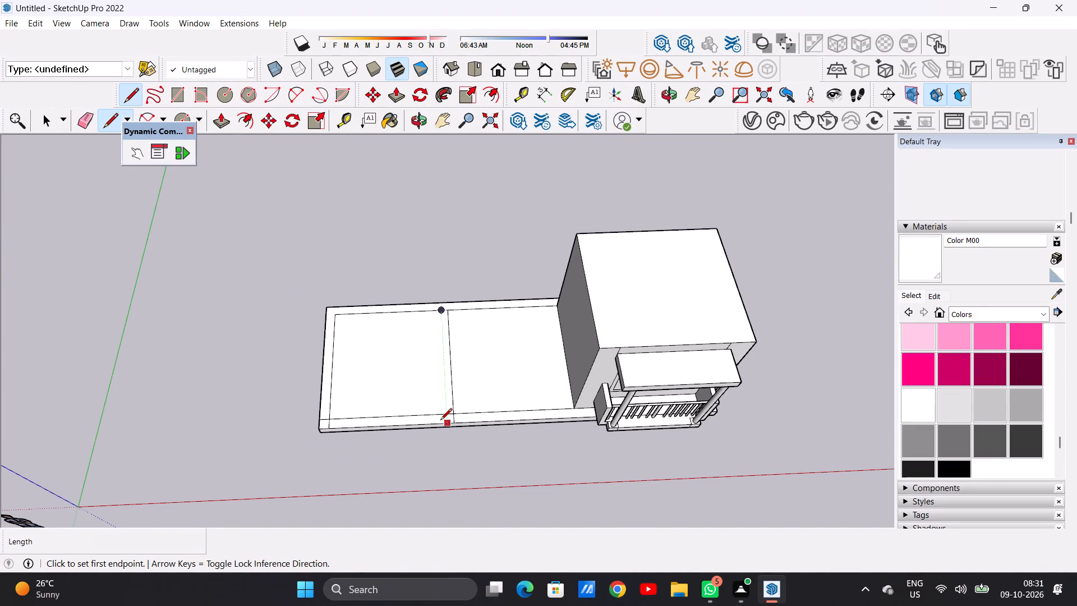
{"action": "scroll", "coordinate": [447, 414], "scroll_direction": "up", "scroll_amount": 6}
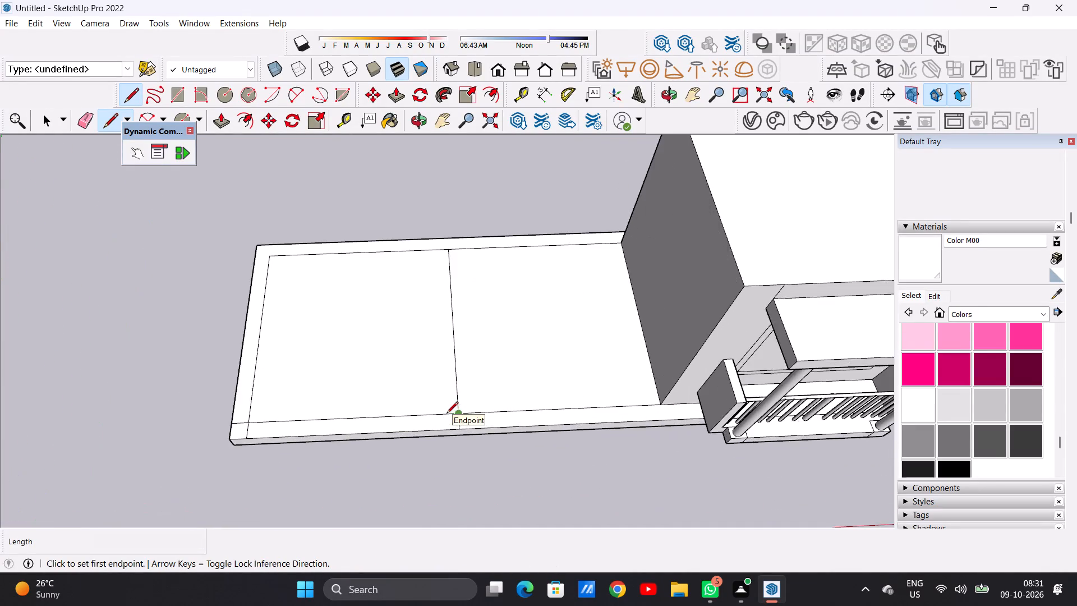
{"action": "left_click", "coordinate": [445, 412]}
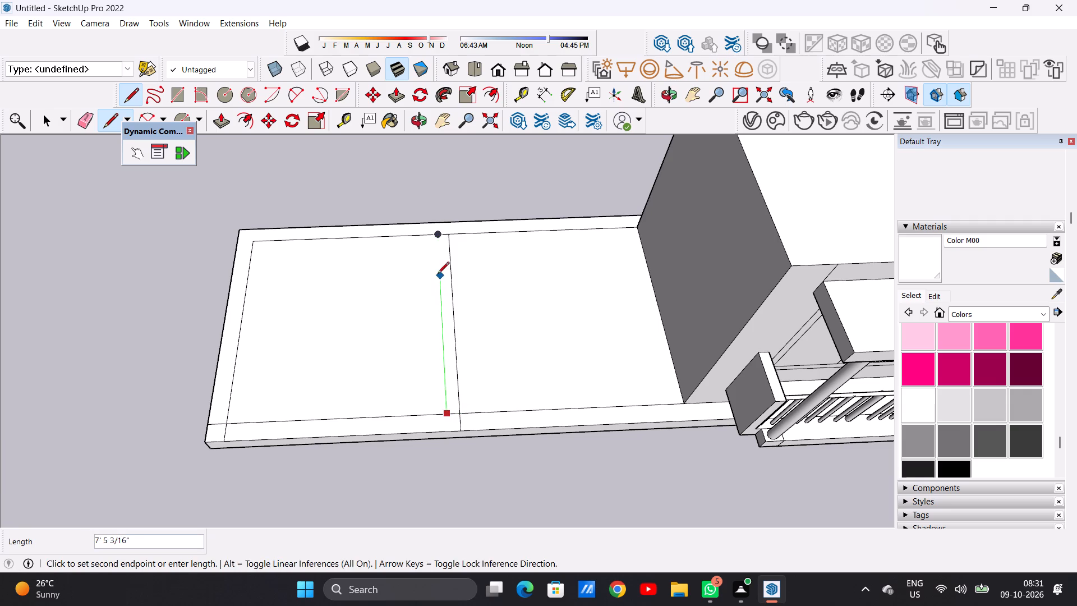
{"action": "left_click", "coordinate": [434, 239]}
{"action": "key", "text": "space"}
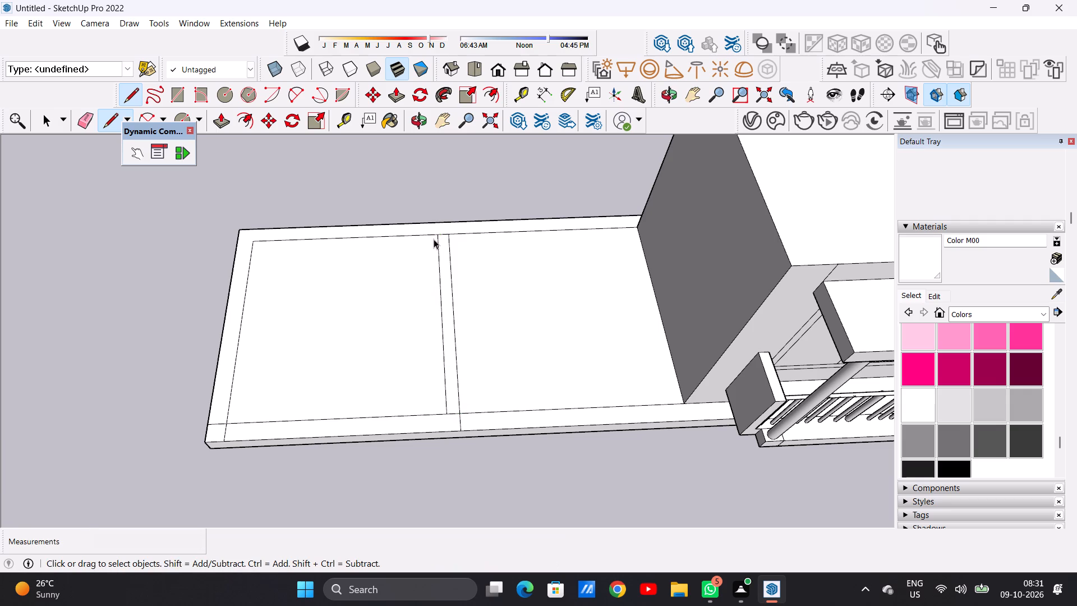
Extend the new dividing line about 9 3/4" from the bays' front line to the slab's front edge.
{"action": "scroll", "coordinate": [521, 362], "scroll_direction": "down", "scroll_amount": 4}
{"action": "scroll", "coordinate": [501, 415], "scroll_direction": "up", "scroll_amount": 5}
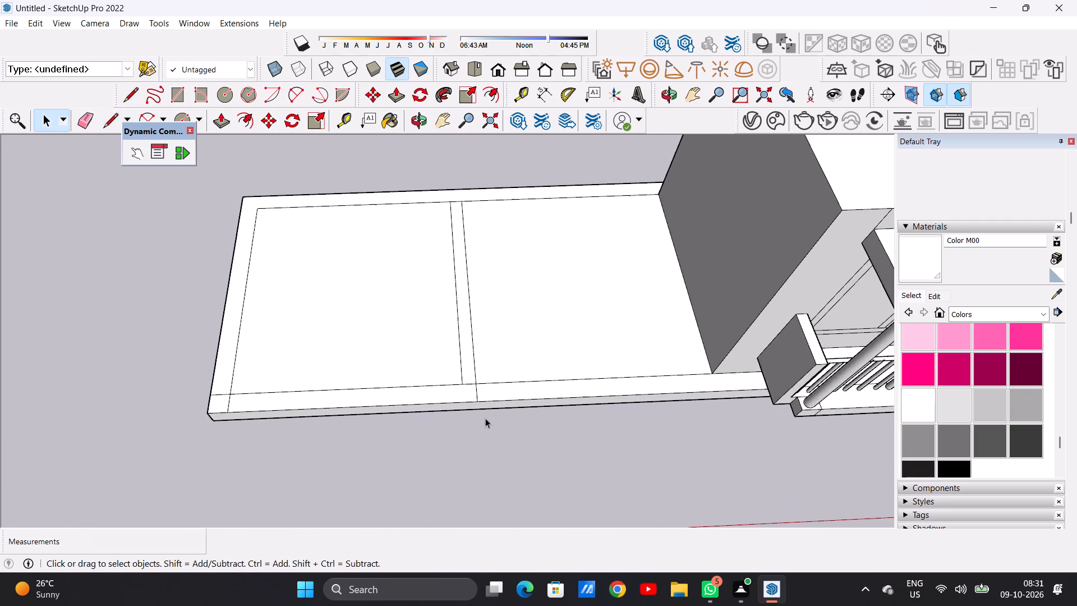
{"action": "scroll", "coordinate": [473, 397], "scroll_direction": "up", "scroll_amount": 3}
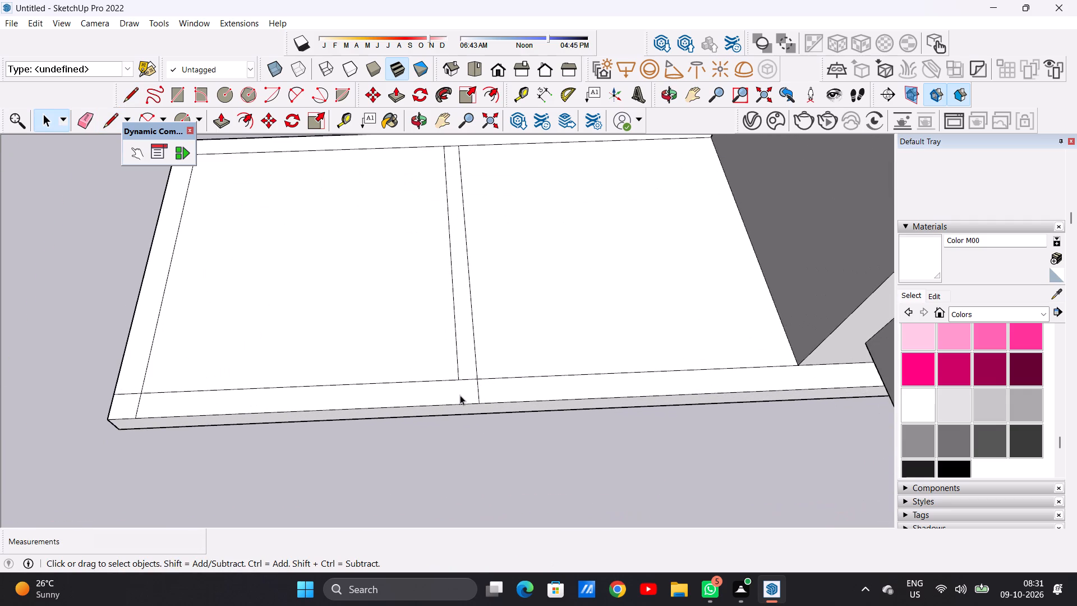
{"action": "key", "text": "l"}
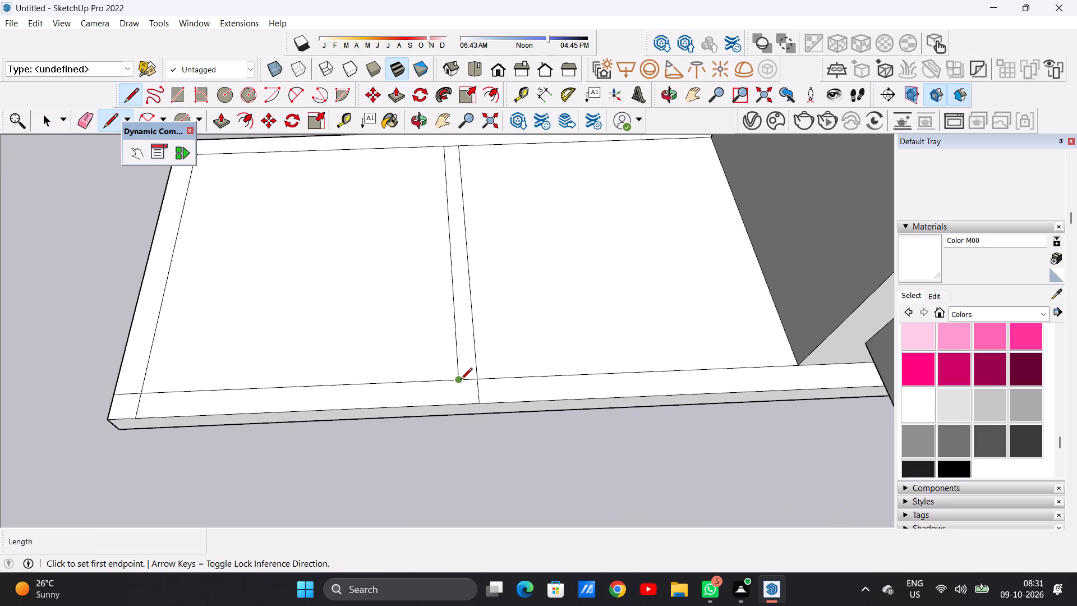
{"action": "left_click", "coordinate": [461, 380]}
{"action": "left_click", "coordinate": [459, 407]}
{"action": "key", "text": "space"}
Push/Pull the strip between the two dividing lines up 10' to match the finished bay's roof height.
{"action": "scroll", "coordinate": [375, 417], "scroll_direction": "down", "scroll_amount": 3}
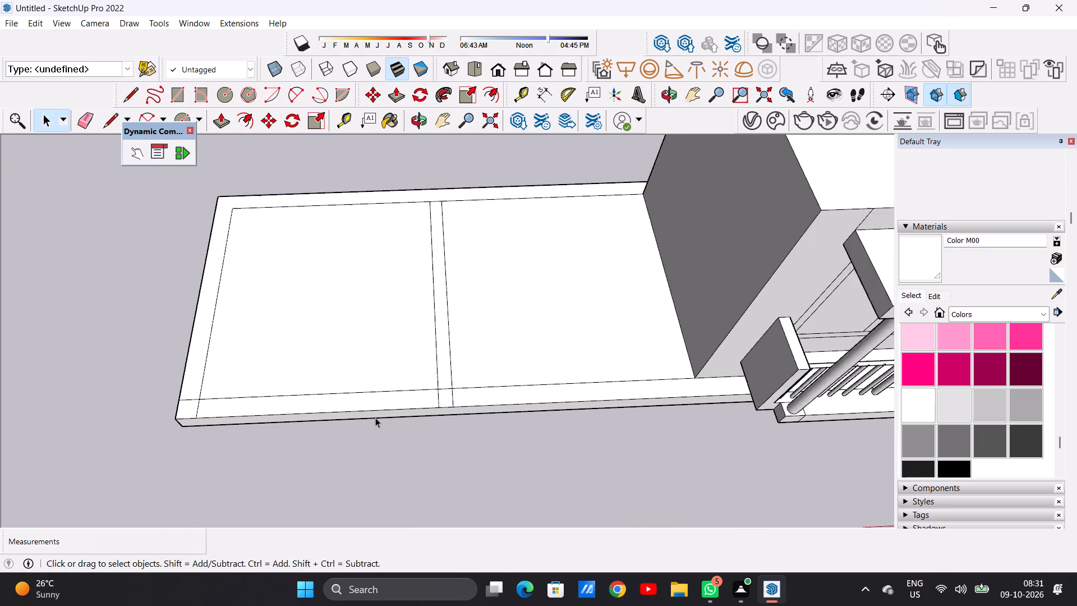
{"action": "scroll", "coordinate": [375, 417], "scroll_direction": "down", "scroll_amount": 3}
{"action": "middle_click_drag", "start_coordinate": [397, 439], "coordinate": [395, 360]}
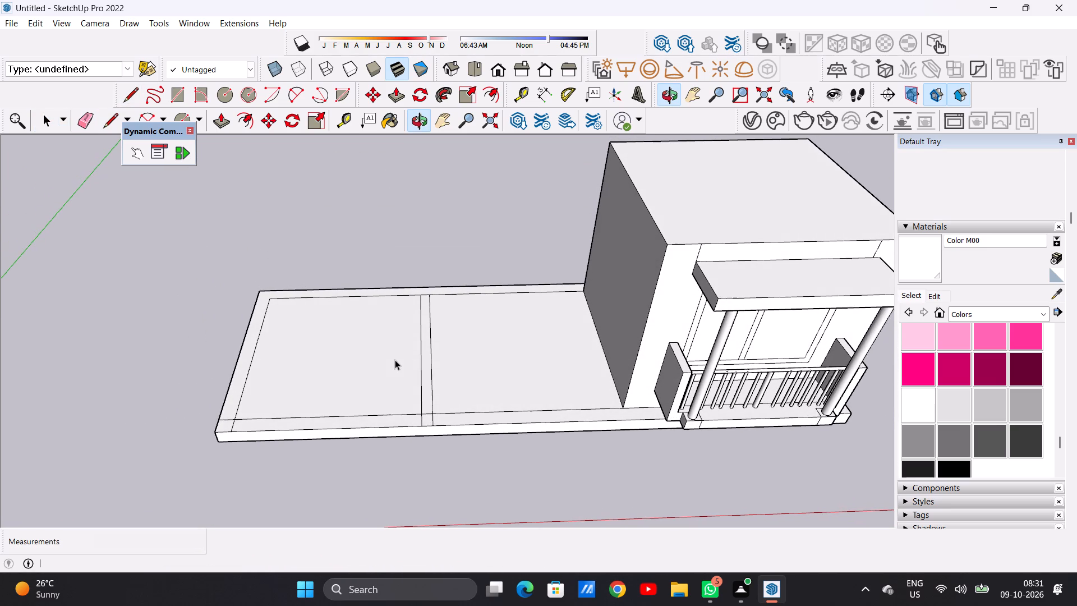
{"action": "scroll", "coordinate": [436, 385], "scroll_direction": "up", "scroll_amount": 2}
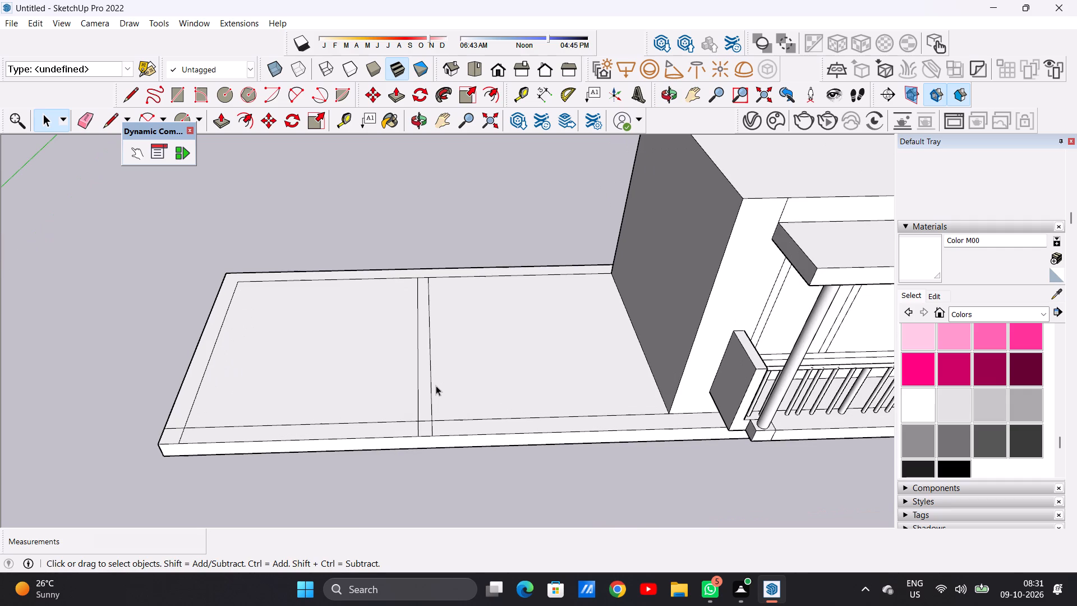
{"action": "key", "text": "p"}
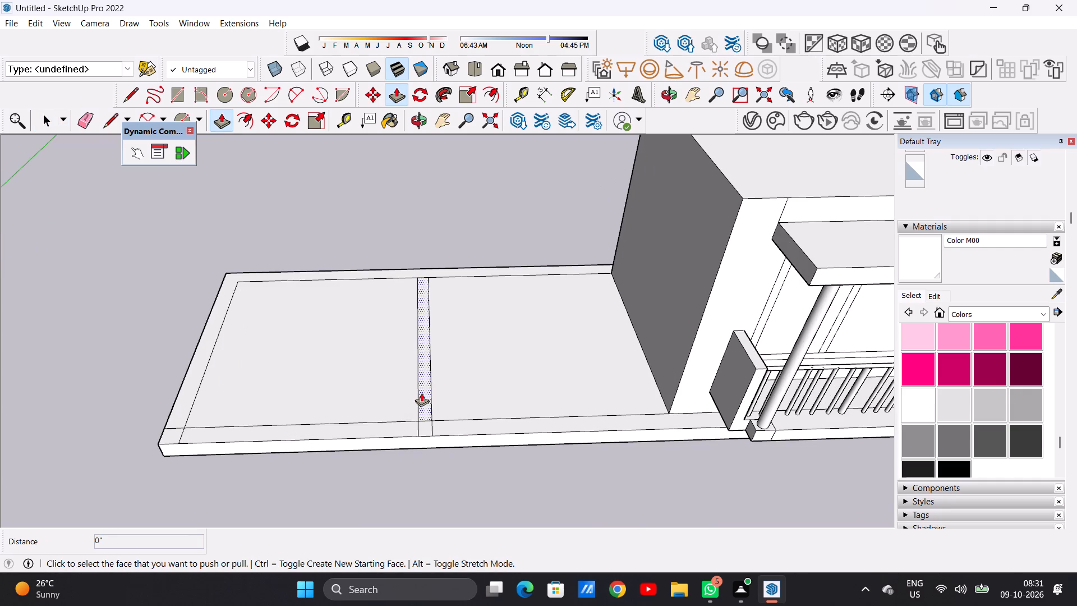
{"action": "left_click", "coordinate": [421, 393]}
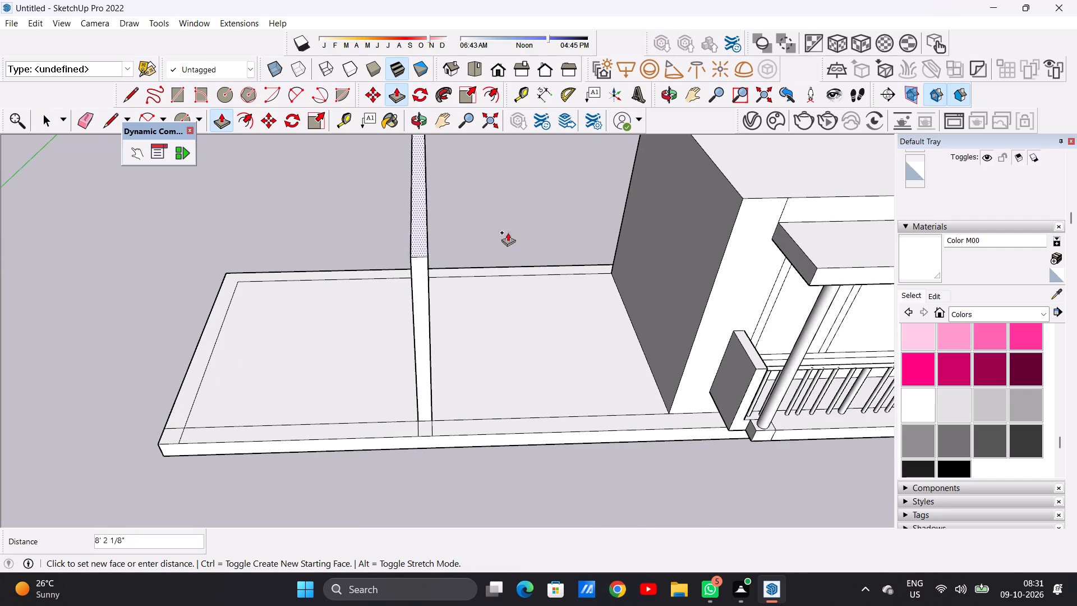
{"action": "left_click", "coordinate": [741, 199]}
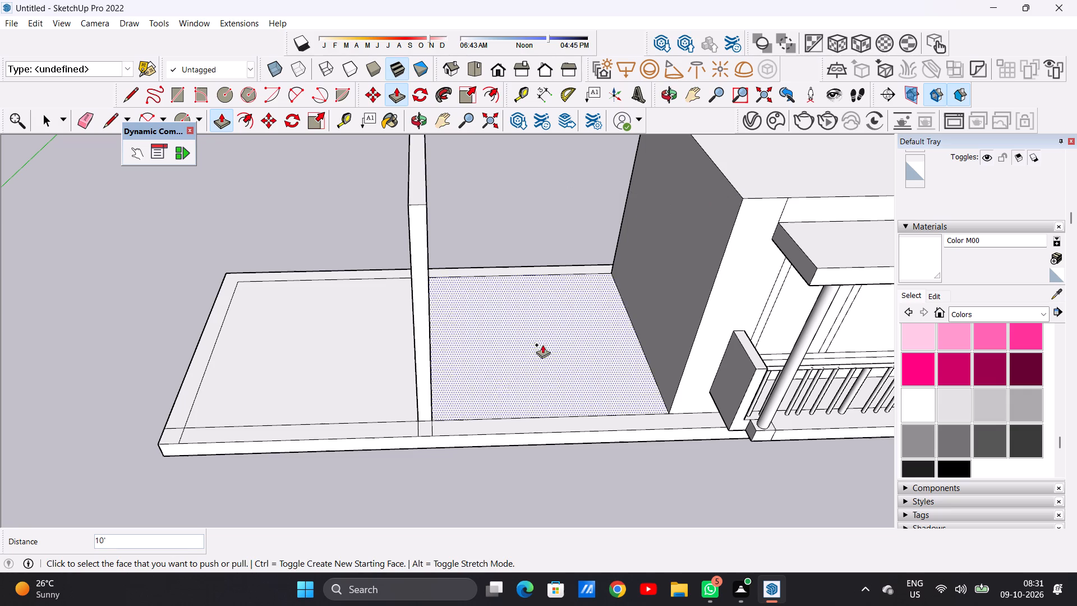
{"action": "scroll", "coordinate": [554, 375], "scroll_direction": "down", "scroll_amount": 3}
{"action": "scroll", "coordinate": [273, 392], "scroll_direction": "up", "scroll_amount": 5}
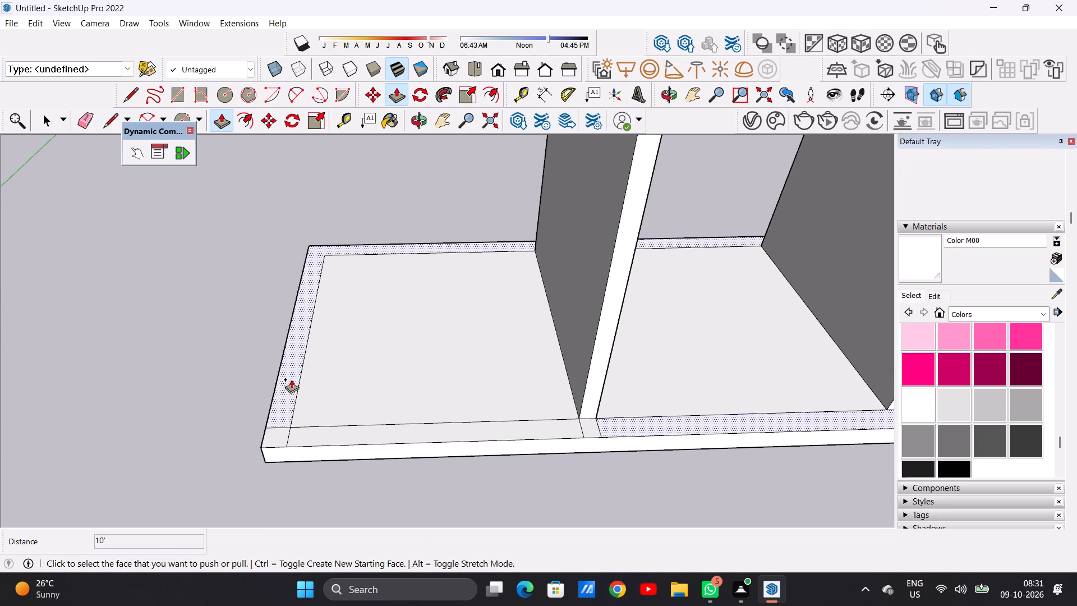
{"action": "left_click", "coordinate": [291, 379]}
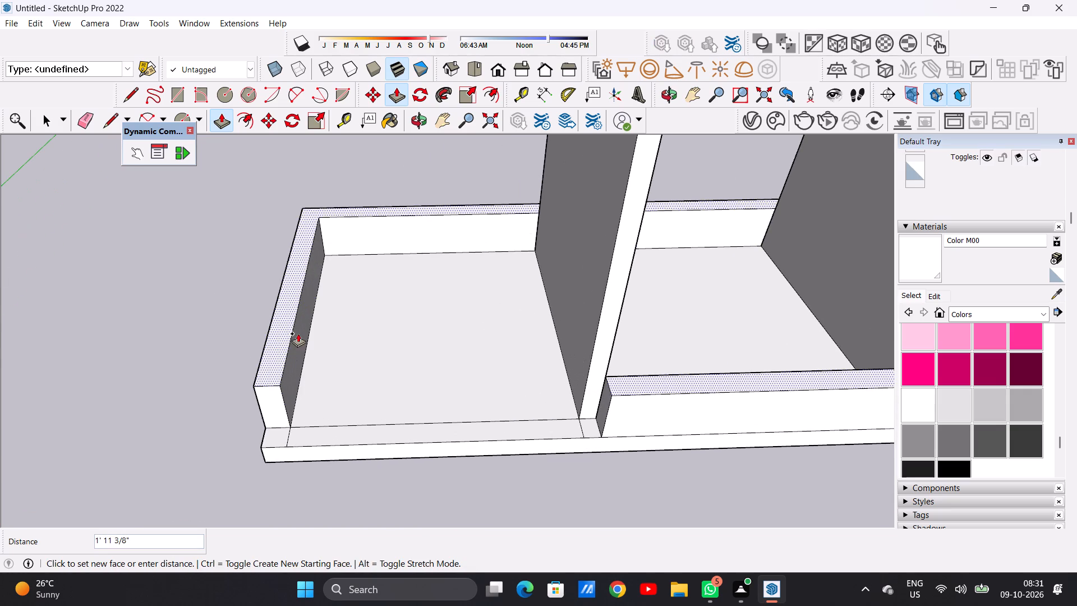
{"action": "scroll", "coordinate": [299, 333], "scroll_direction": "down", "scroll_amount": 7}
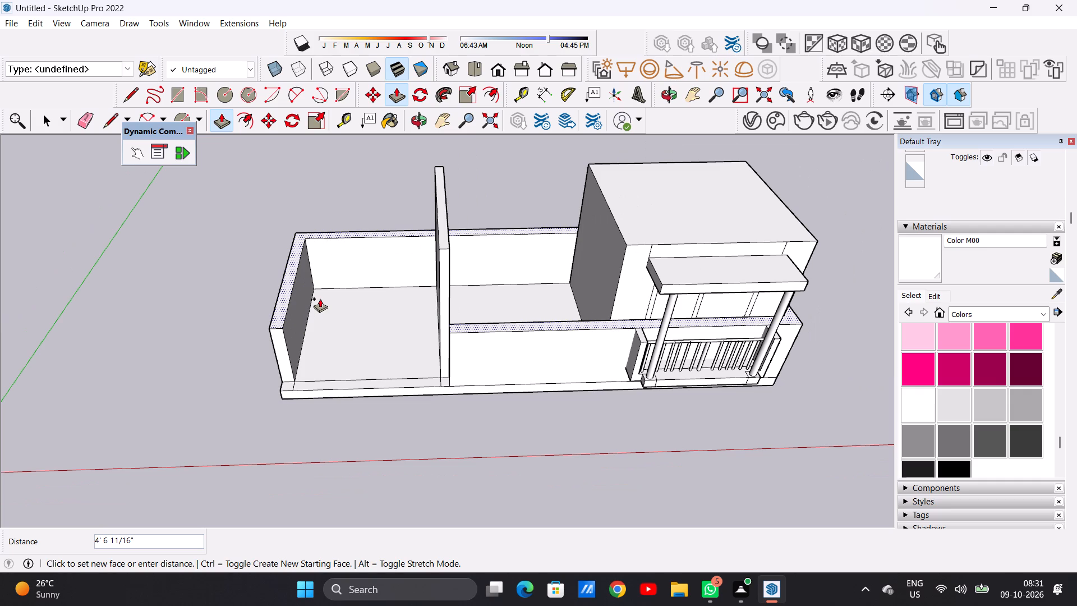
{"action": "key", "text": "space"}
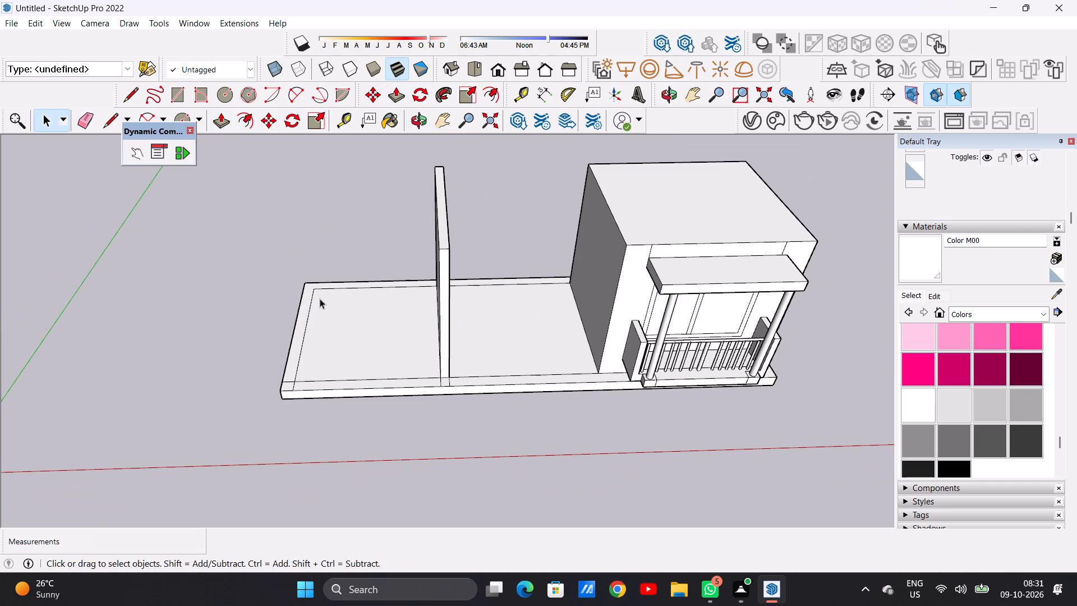
Draw a line about 9 3/4" long from the finished bay's inner front corner to the slab's front edge.
{"action": "middle_click_drag", "start_coordinate": [602, 388], "coordinate": [610, 430]}
{"action": "scroll", "coordinate": [604, 366], "scroll_direction": "up", "scroll_amount": 16}
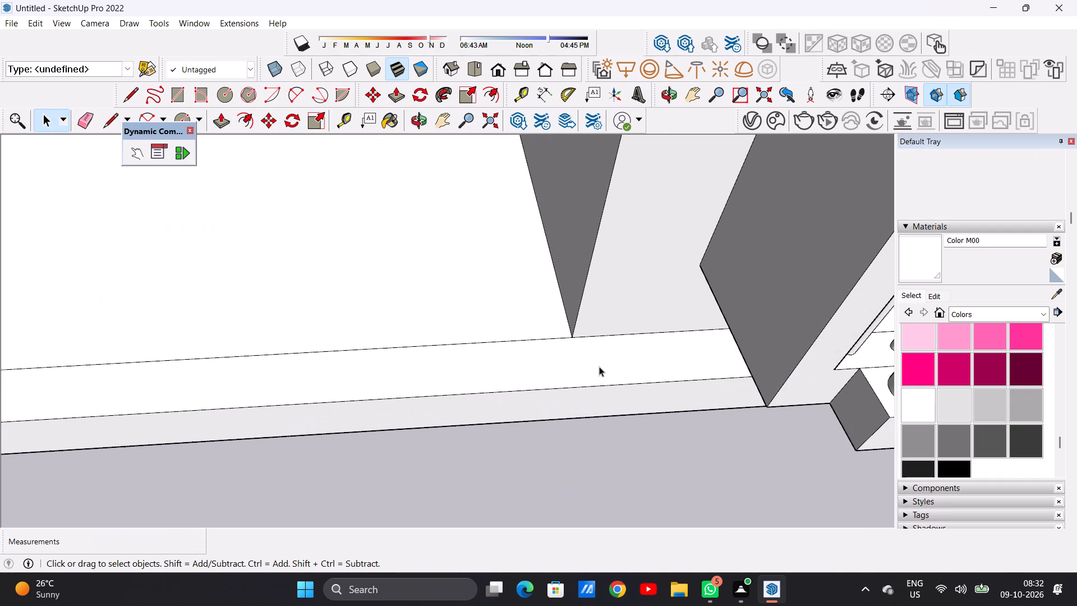
{"action": "key", "text": "l"}
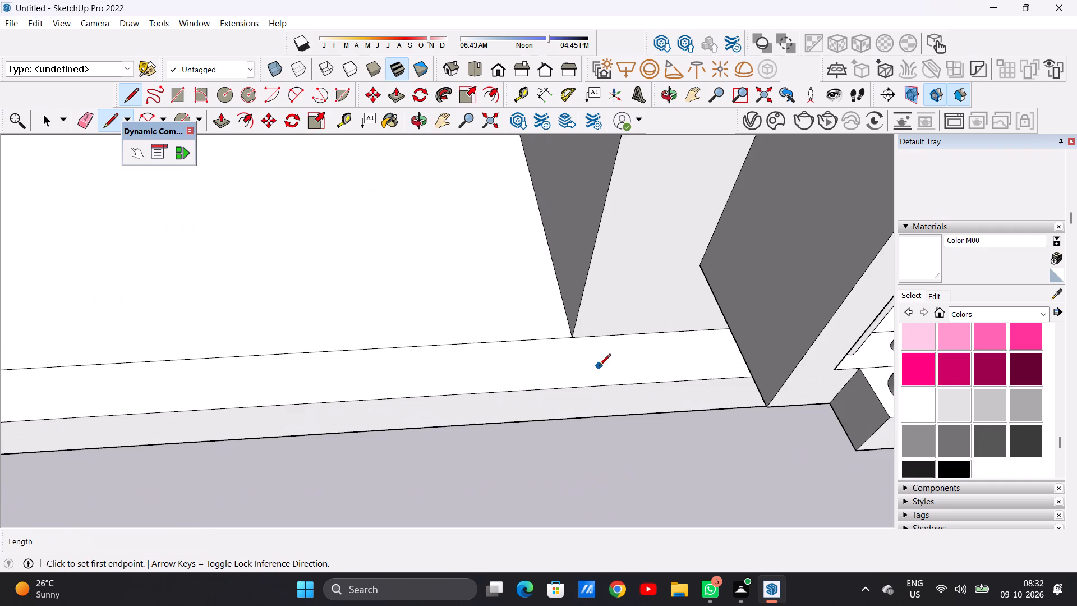
{"action": "scroll", "coordinate": [599, 360], "scroll_direction": "up", "scroll_amount": 6}
{"action": "left_click", "coordinate": [555, 323]}
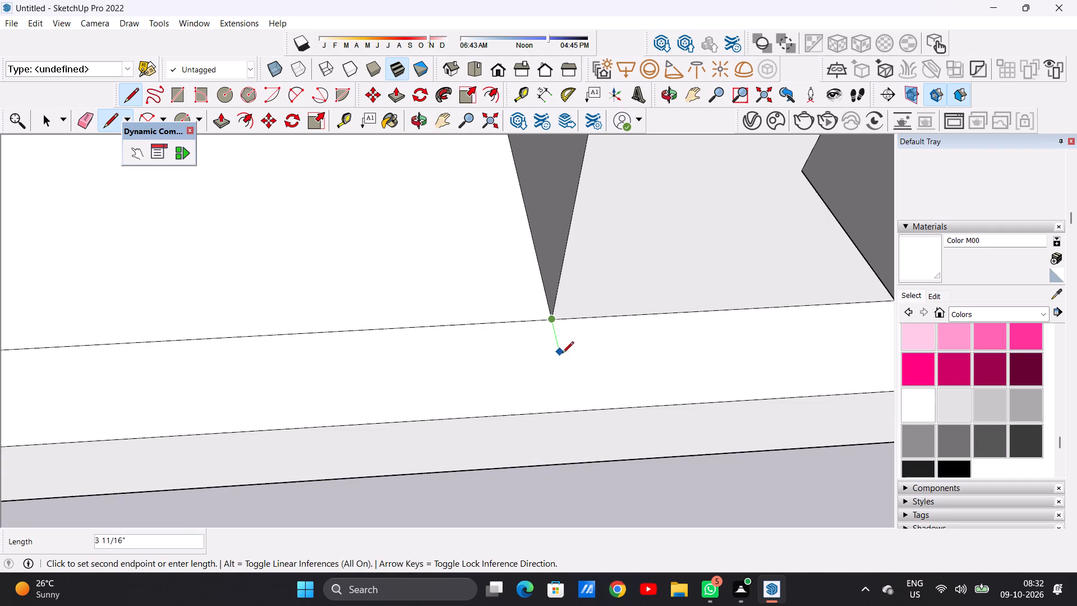
{"action": "left_click", "coordinate": [577, 414]}
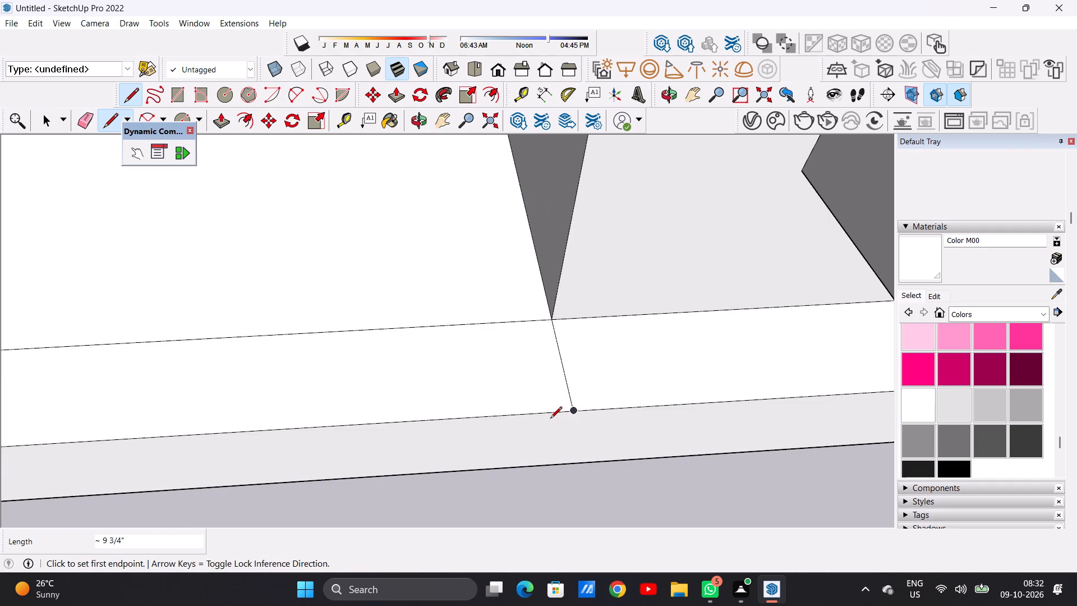
{"action": "scroll", "coordinate": [500, 421], "scroll_direction": "down", "scroll_amount": 12}
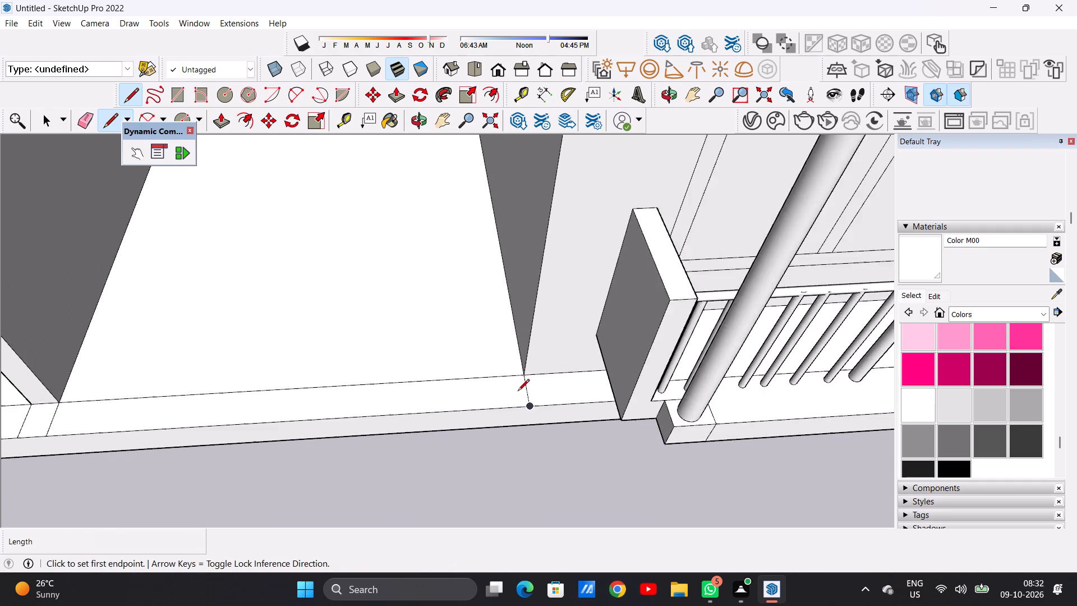
{"action": "scroll", "coordinate": [518, 392], "scroll_direction": "down", "scroll_amount": 4}
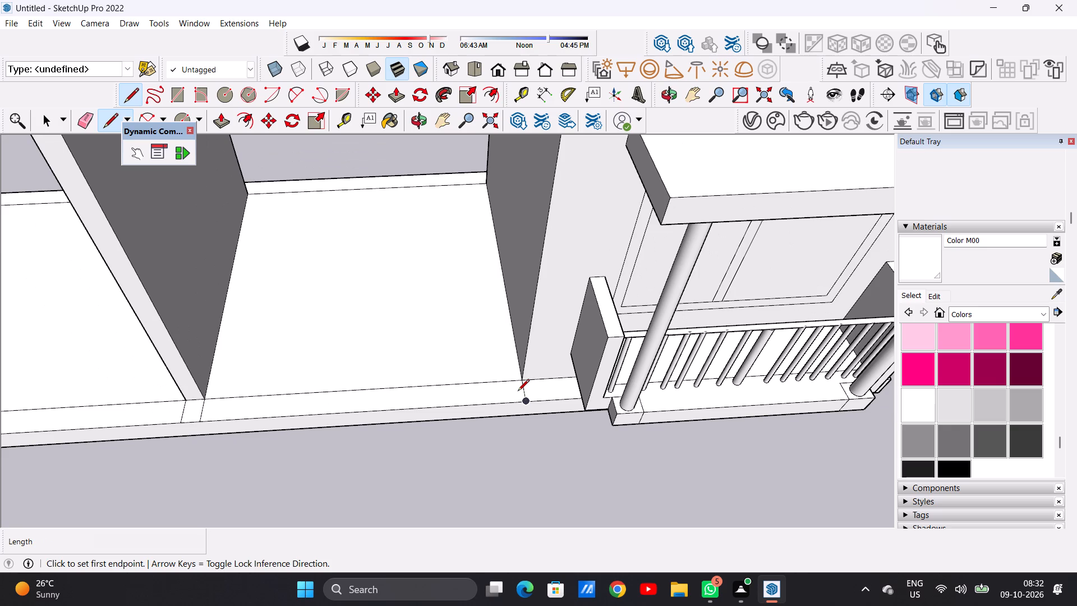
{"action": "scroll", "coordinate": [522, 392], "scroll_direction": "down", "scroll_amount": 6}
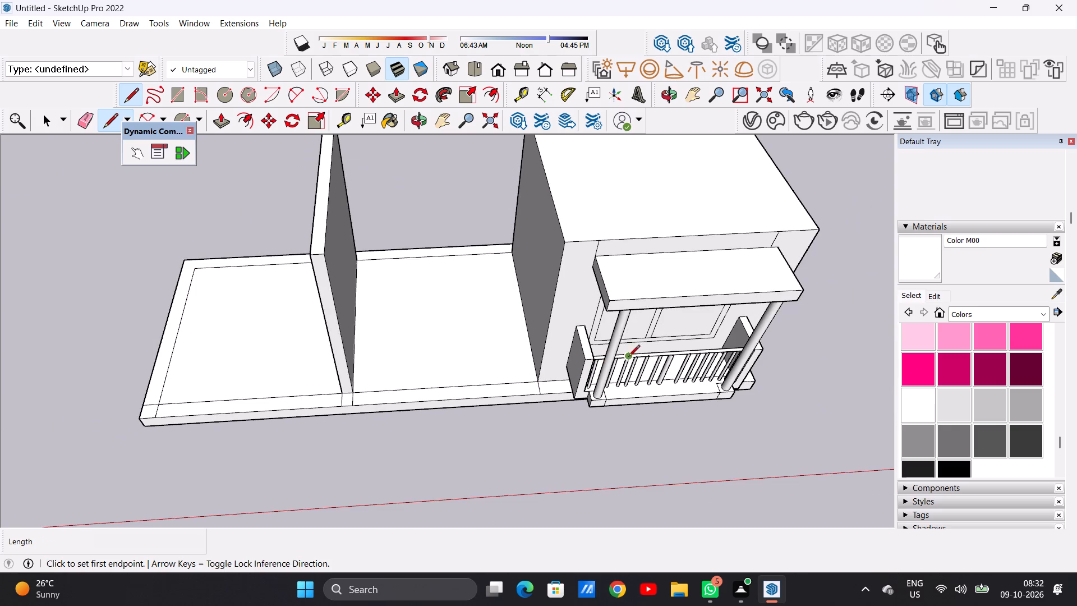
{"action": "key", "text": "space"}
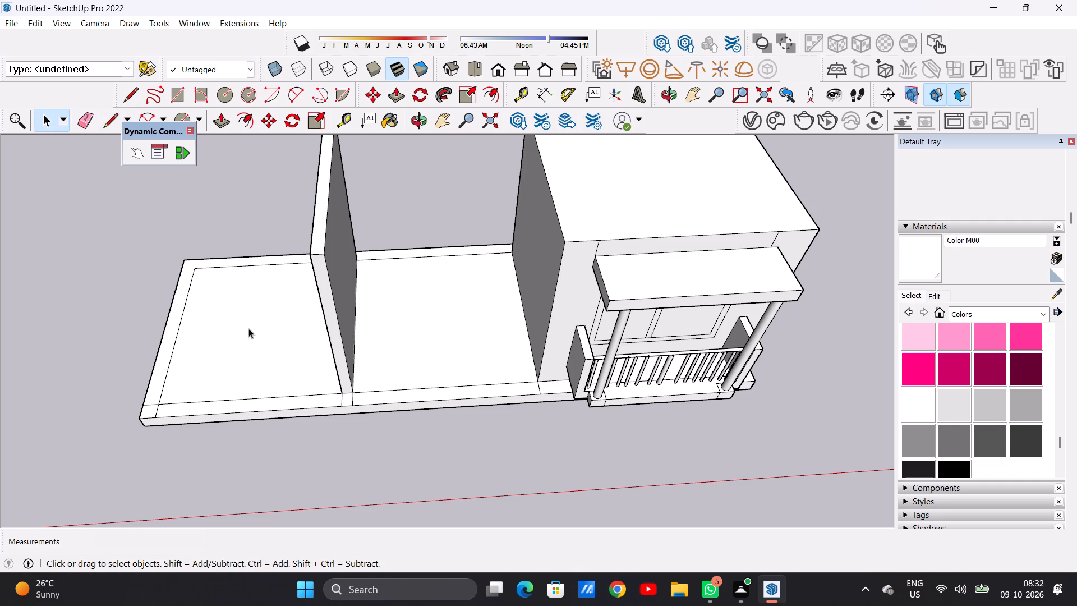
Draw a line about 9 3/4" long from the finished bay's outer front corner to the slab's front edge.
{"action": "middle_click_drag", "start_coordinate": [237, 314], "coordinate": [273, 313]}
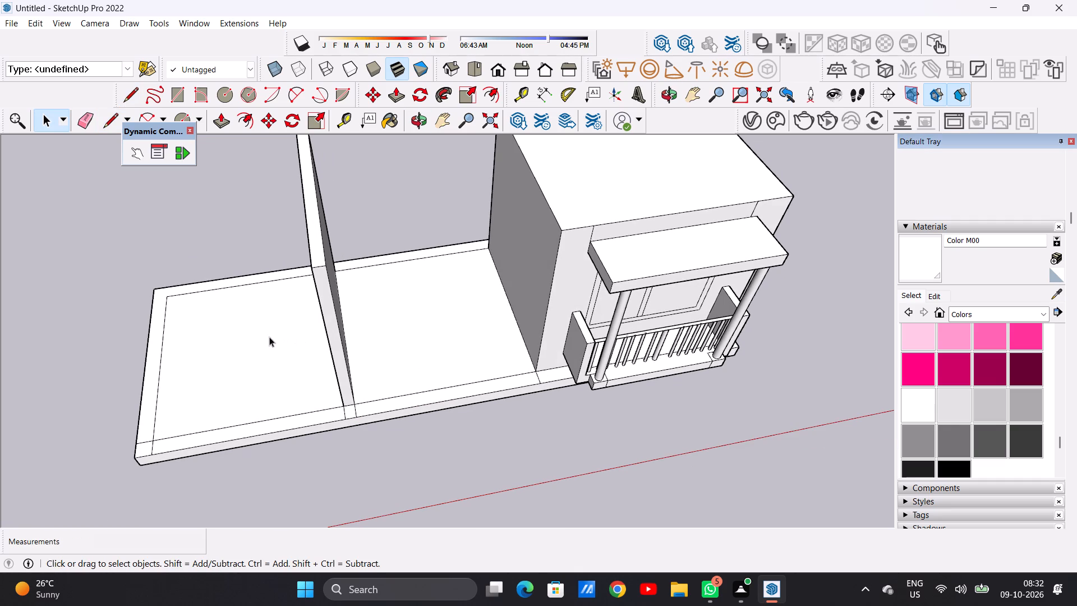
{"action": "middle_click_drag", "start_coordinate": [568, 357], "coordinate": [444, 298]}
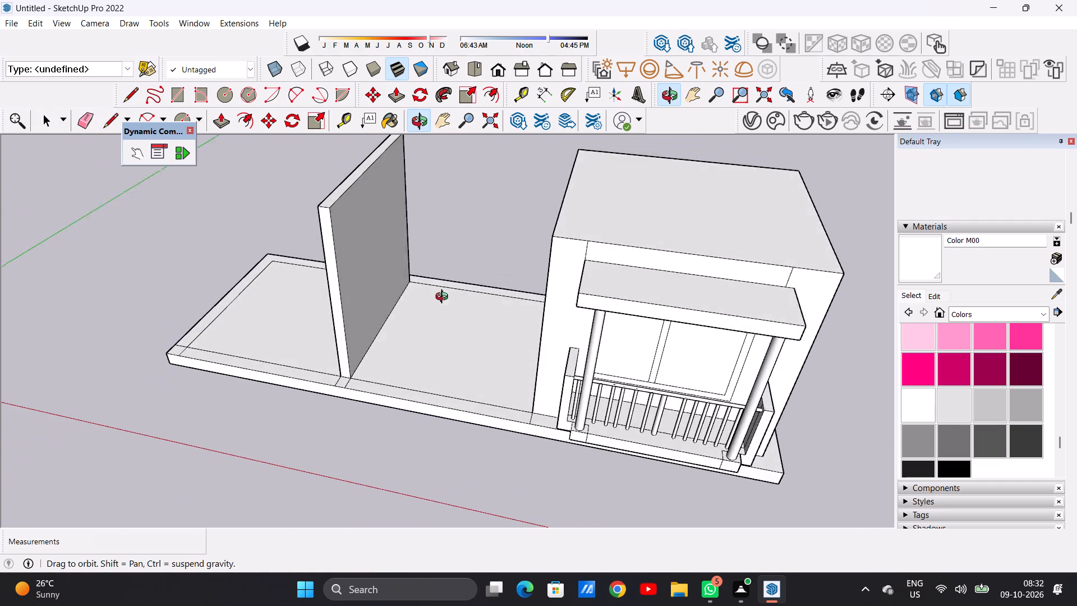
{"action": "middle_click_drag", "start_coordinate": [444, 298], "coordinate": [436, 294]}
{"action": "scroll", "coordinate": [470, 342], "scroll_direction": "down", "scroll_amount": 8}
{"action": "scroll", "coordinate": [627, 430], "scroll_direction": "up", "scroll_amount": 7}
{"action": "middle_click_drag", "start_coordinate": [591, 395], "coordinate": [475, 423]}
{"action": "scroll", "coordinate": [546, 398], "scroll_direction": "up", "scroll_amount": 14}
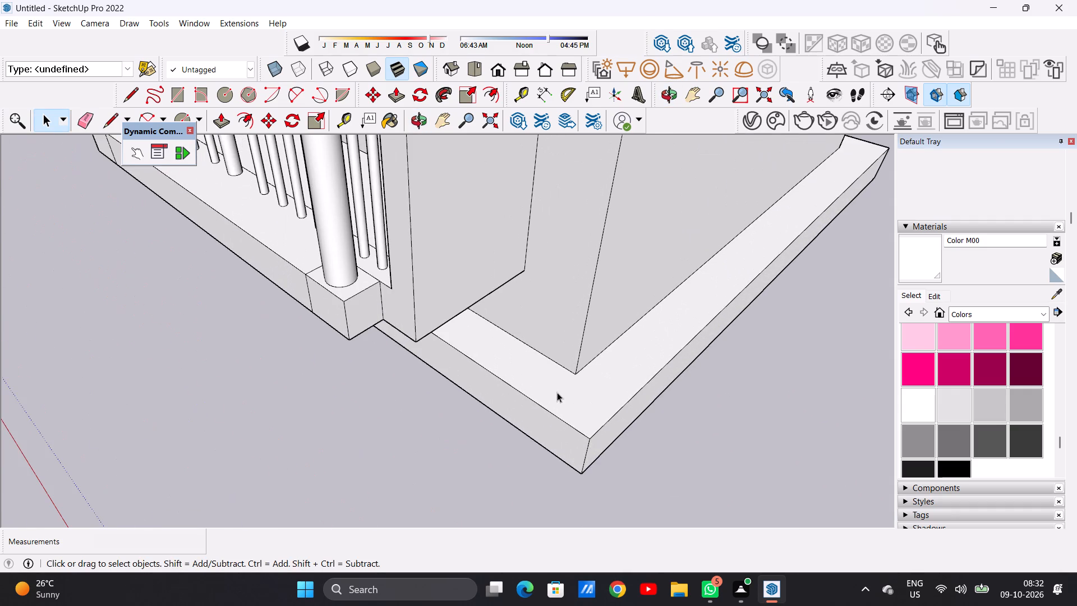
{"action": "key", "text": "l"}
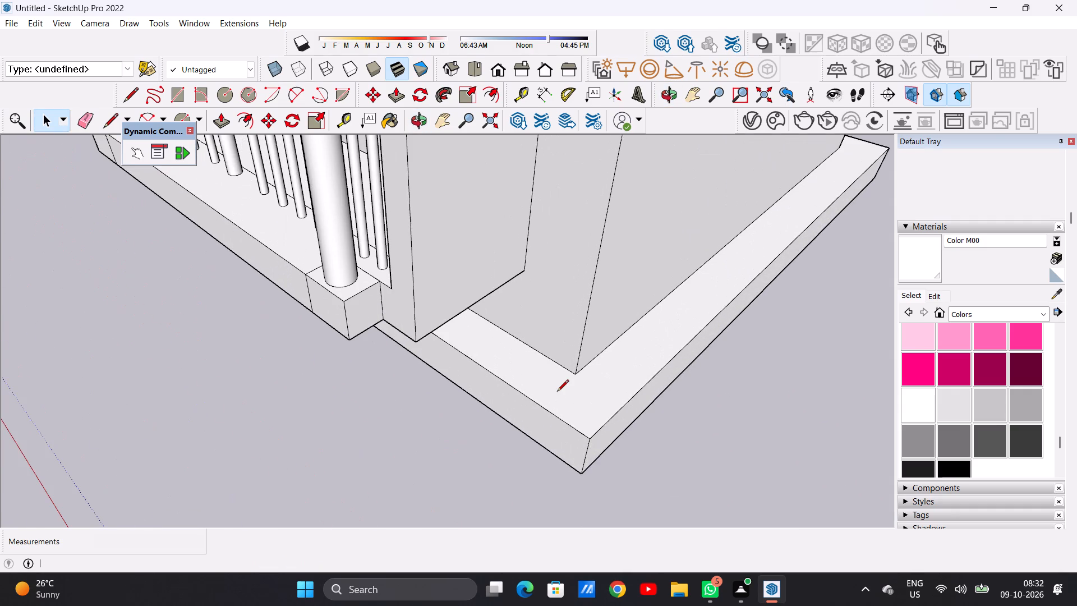
{"action": "double_click", "coordinate": [579, 373]}
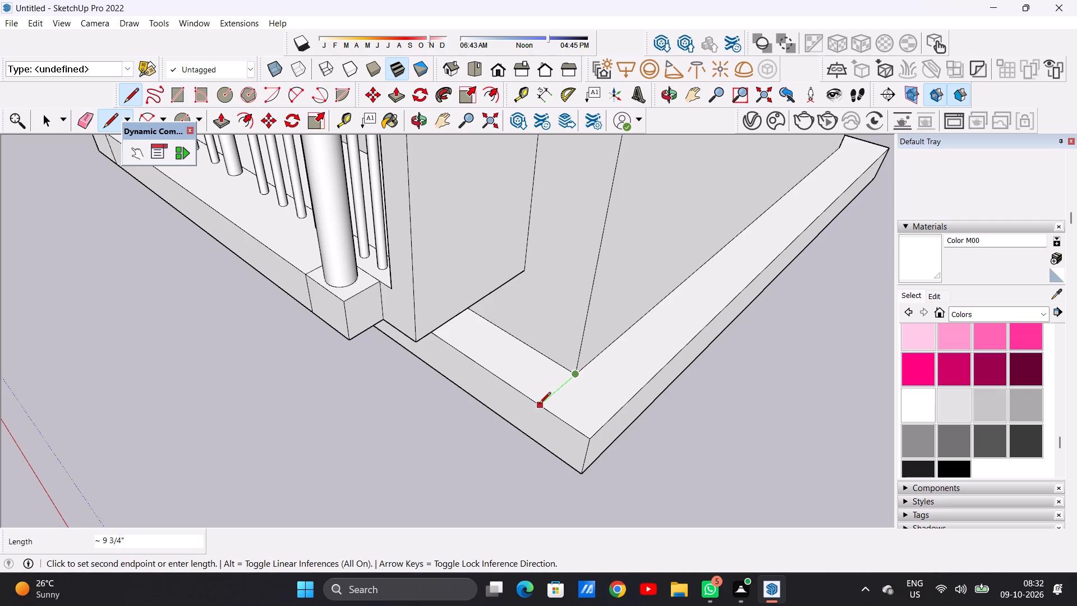
{"action": "left_click", "coordinate": [539, 405]}
{"action": "key", "text": "space"}
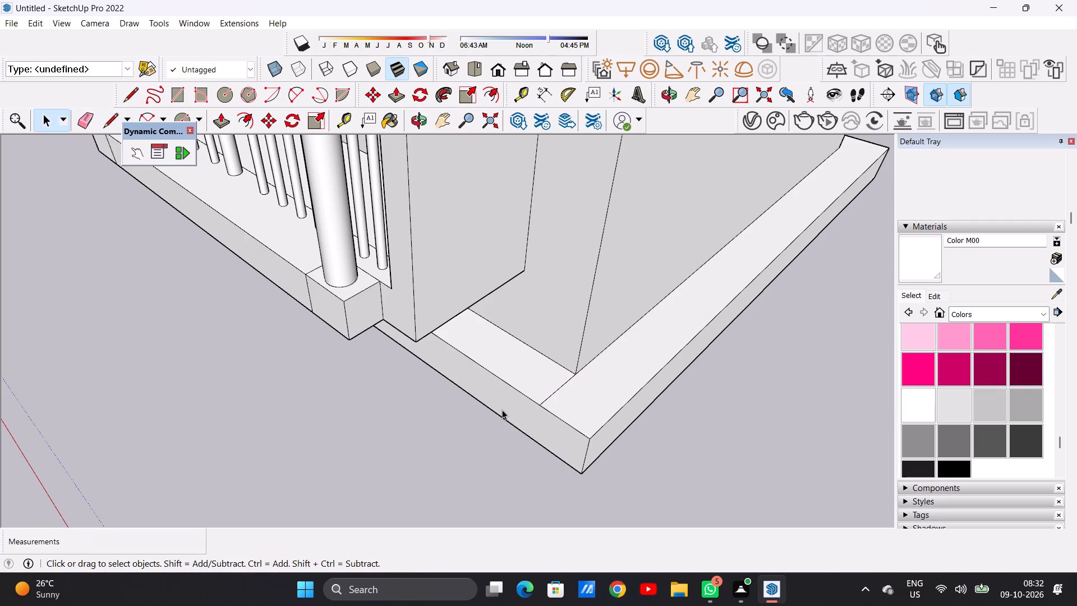
{"action": "scroll", "coordinate": [501, 416], "scroll_direction": "down", "scroll_amount": 14}
{"action": "middle_click_drag", "start_coordinate": [351, 369], "coordinate": [615, 339]}
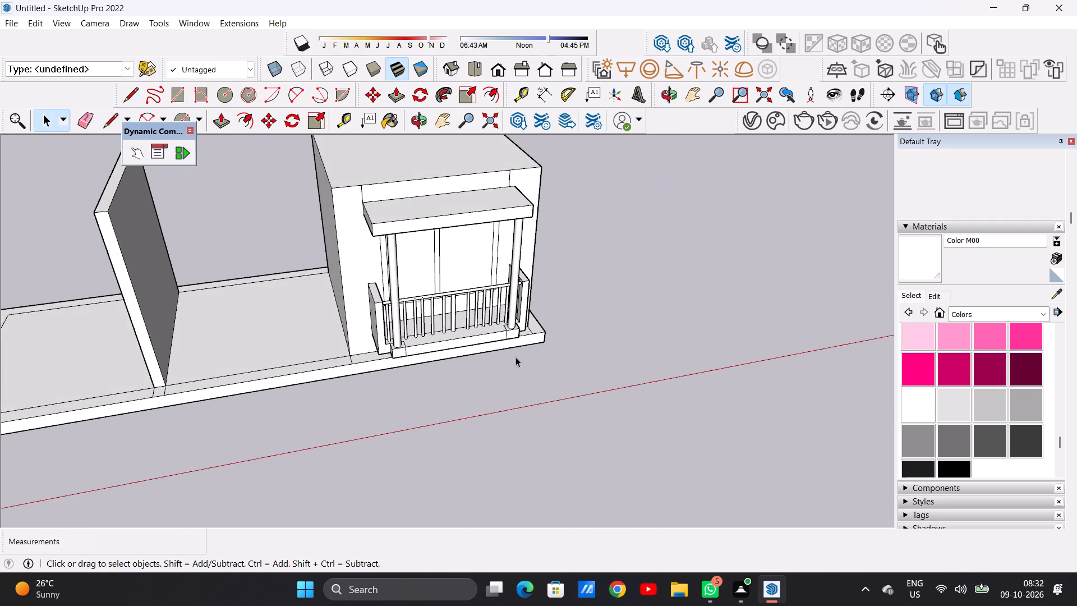
Draw a line from the finished bay's inner rear corner straight across to the slab's rear edge.
{"action": "middle_click_drag", "start_coordinate": [236, 390], "coordinate": [280, 391]}
{"action": "scroll", "coordinate": [348, 350], "scroll_direction": "down", "scroll_amount": 12}
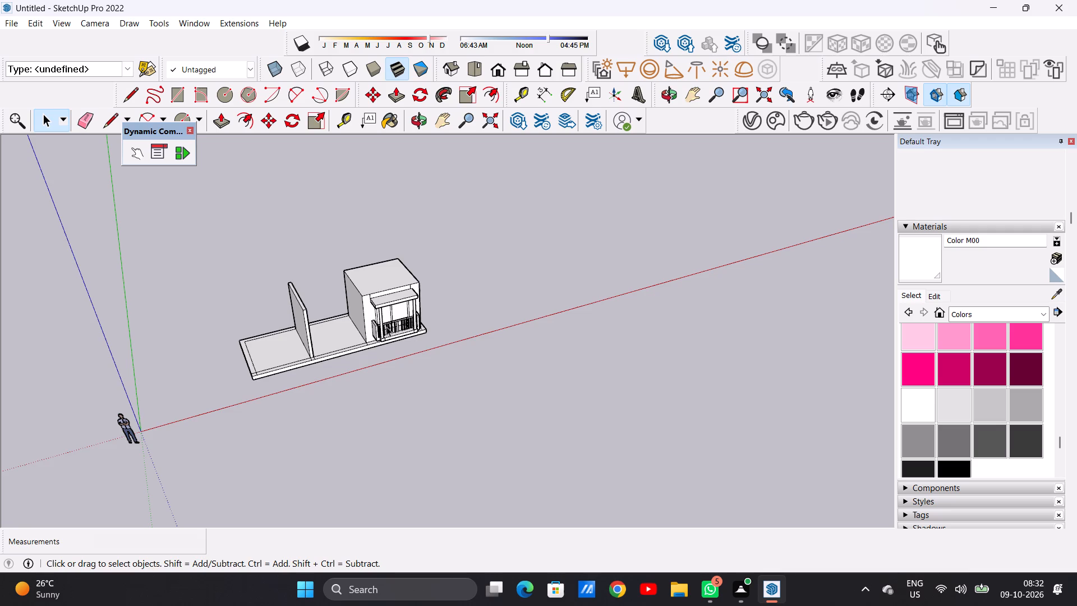
{"action": "scroll", "coordinate": [386, 327], "scroll_direction": "down", "scroll_amount": 1}
{"action": "middle_click_drag", "start_coordinate": [145, 403], "coordinate": [226, 508]}
{"action": "scroll", "coordinate": [285, 389], "scroll_direction": "up", "scroll_amount": 12}
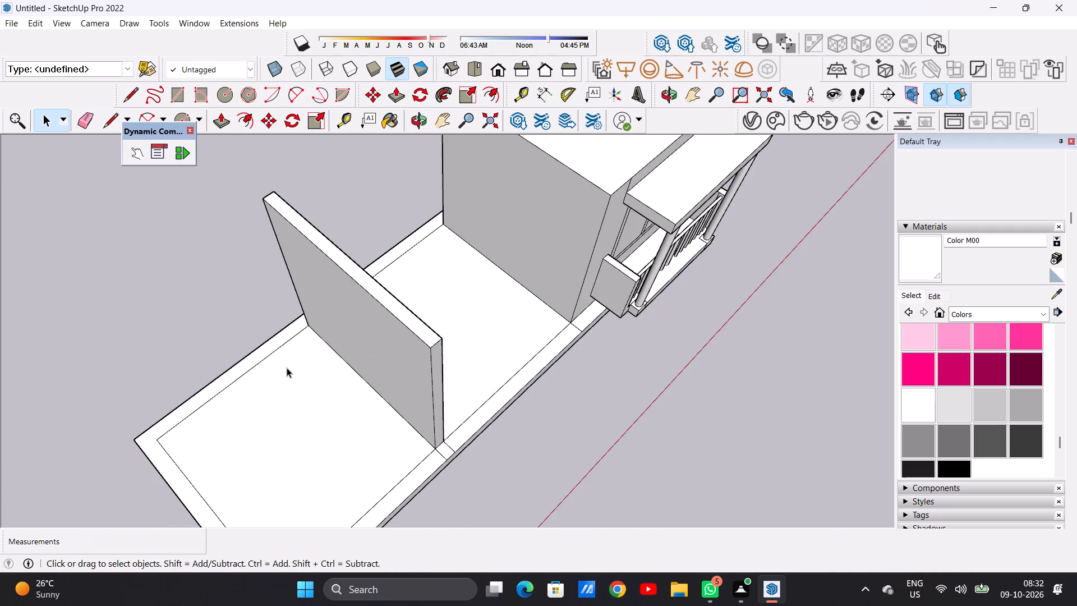
{"action": "middle_click_drag", "start_coordinate": [309, 390], "coordinate": [521, 369]}
{"action": "middle_click_drag", "start_coordinate": [230, 460], "coordinate": [507, 404]}
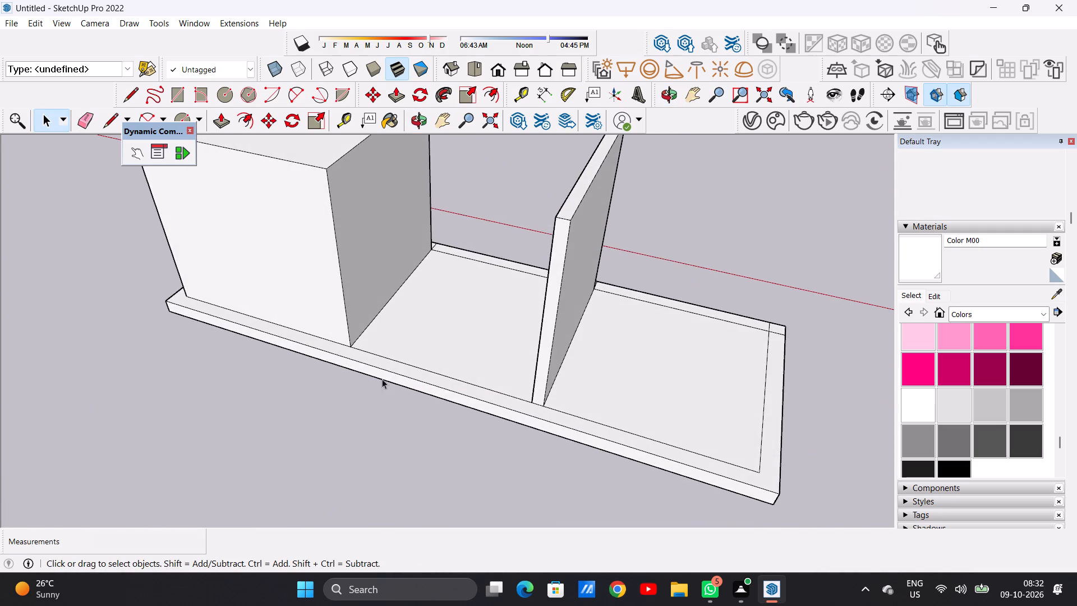
{"action": "scroll", "coordinate": [362, 328], "scroll_direction": "up", "scroll_amount": 13}
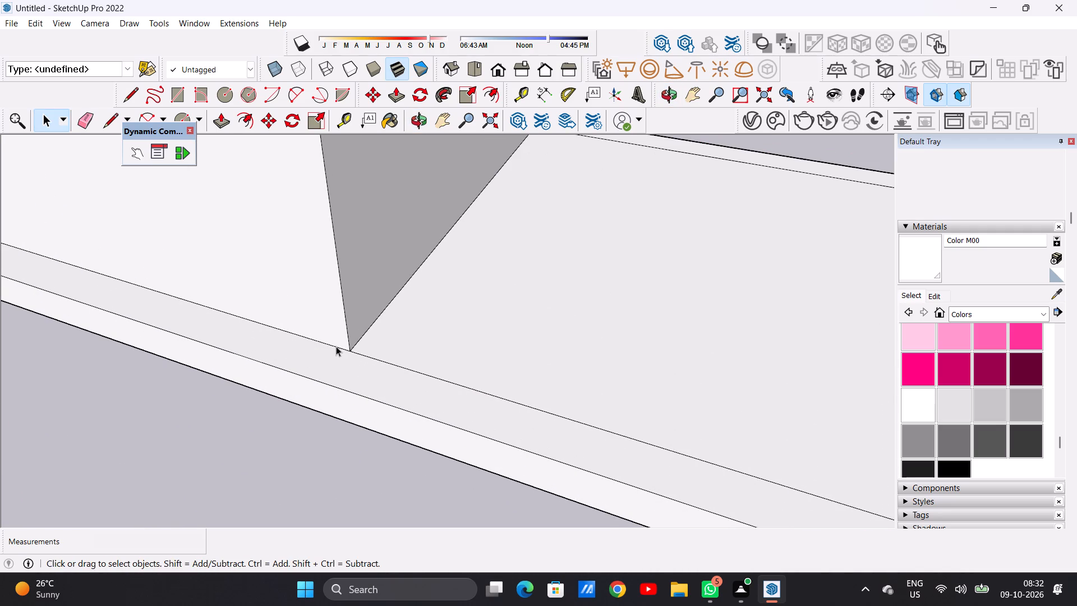
{"action": "key", "text": "l"}
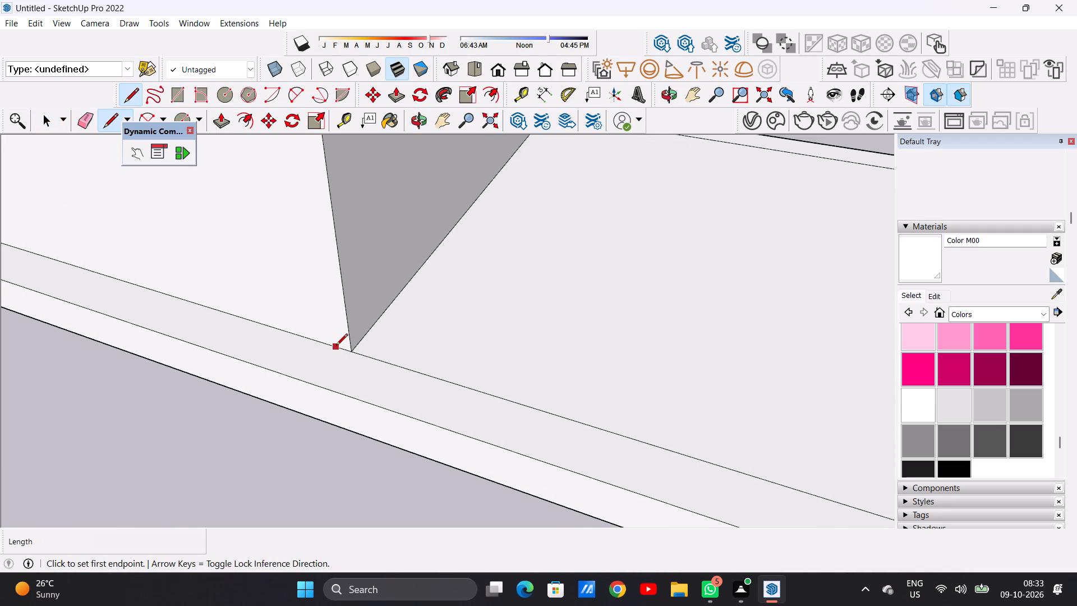
{"action": "left_click", "coordinate": [354, 352]}
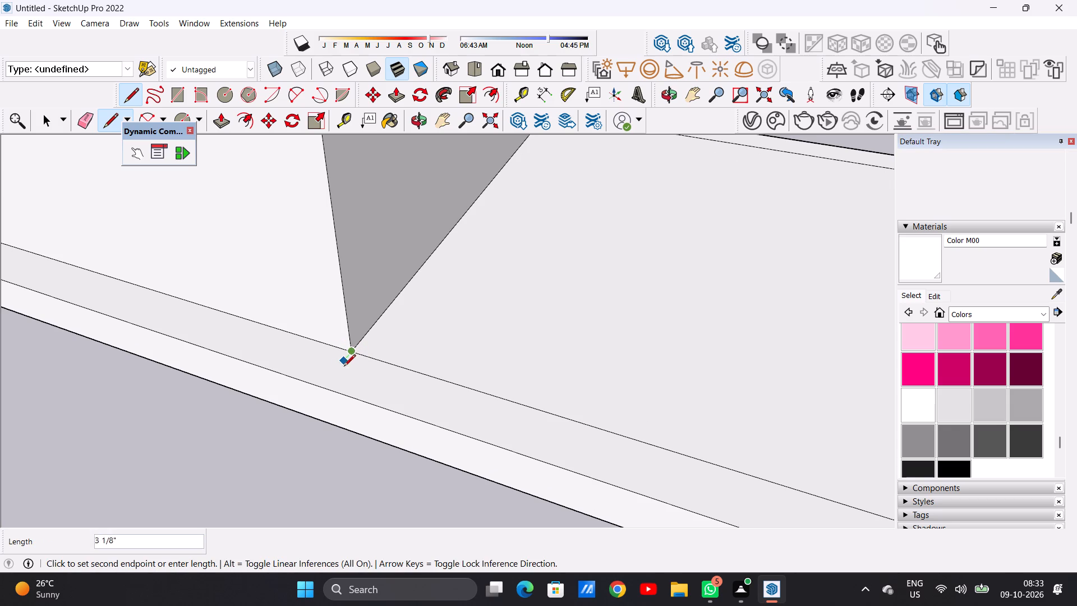
{"action": "left_click", "coordinate": [324, 388]}
Draw a line about 9 3/4" long to the slab's rear edge from the dividing wall's rear corner nearer the finished bay.
{"action": "scroll", "coordinate": [310, 373], "scroll_direction": "down", "scroll_amount": 10}
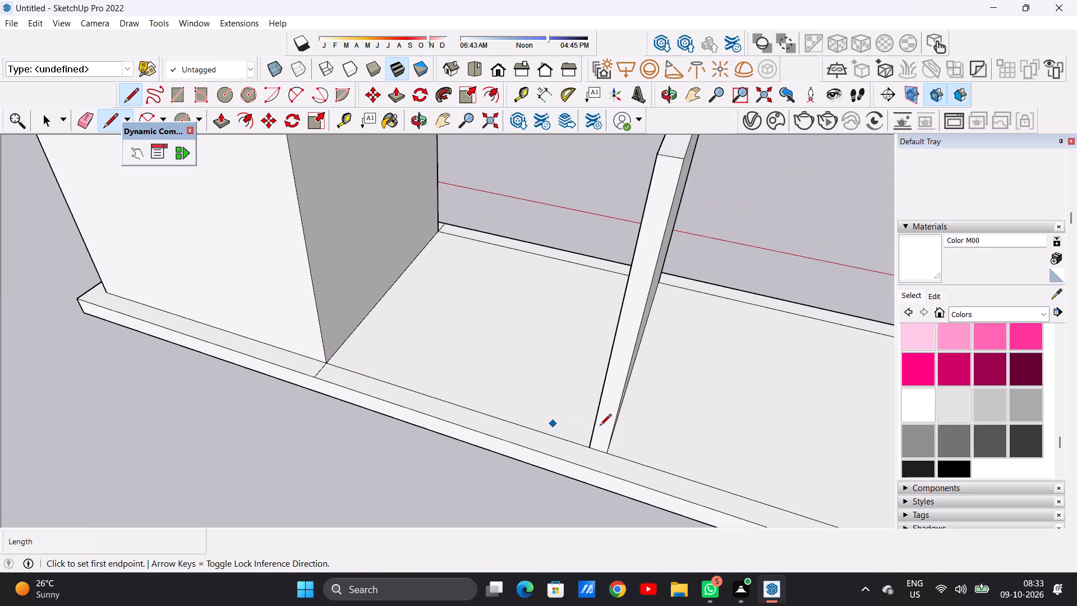
{"action": "scroll", "coordinate": [599, 458], "scroll_direction": "up", "scroll_amount": 13}
{"action": "left_click", "coordinate": [570, 420]}
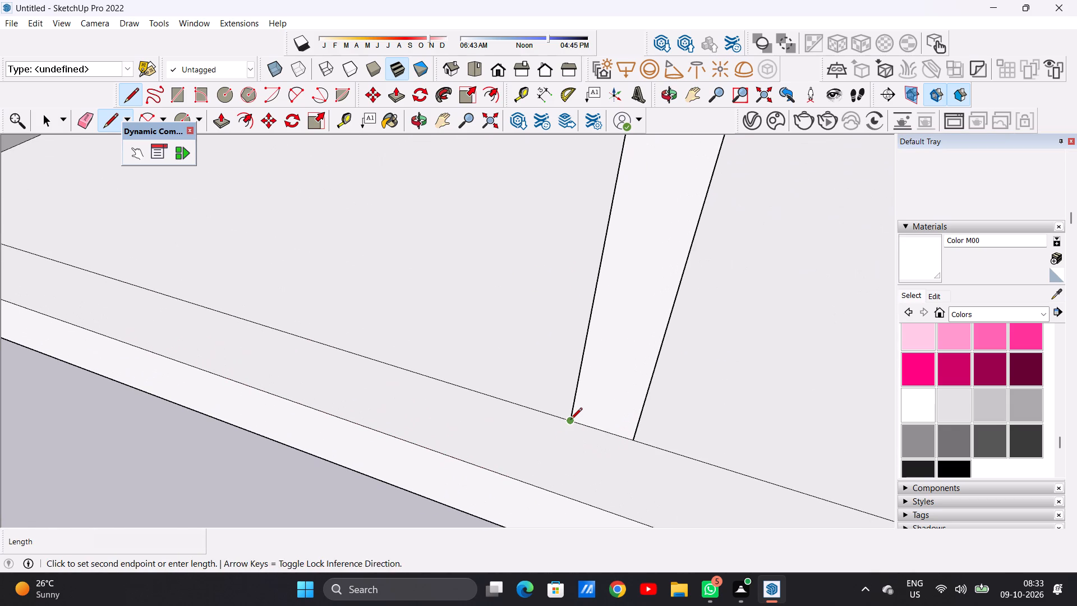
{"action": "left_click", "coordinate": [541, 491]}
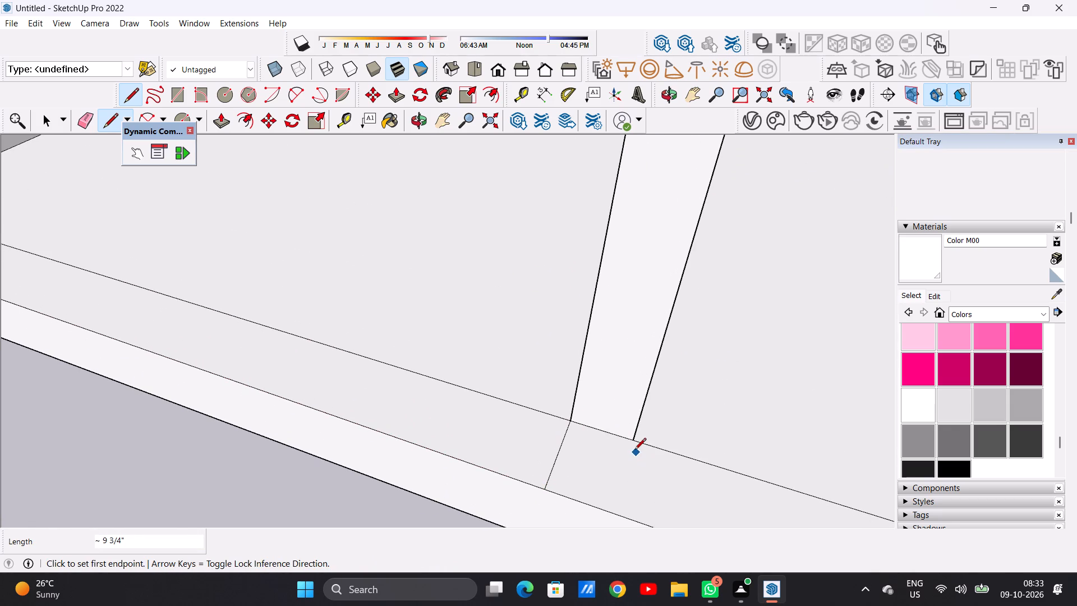
{"action": "left_click", "coordinate": [634, 440]}
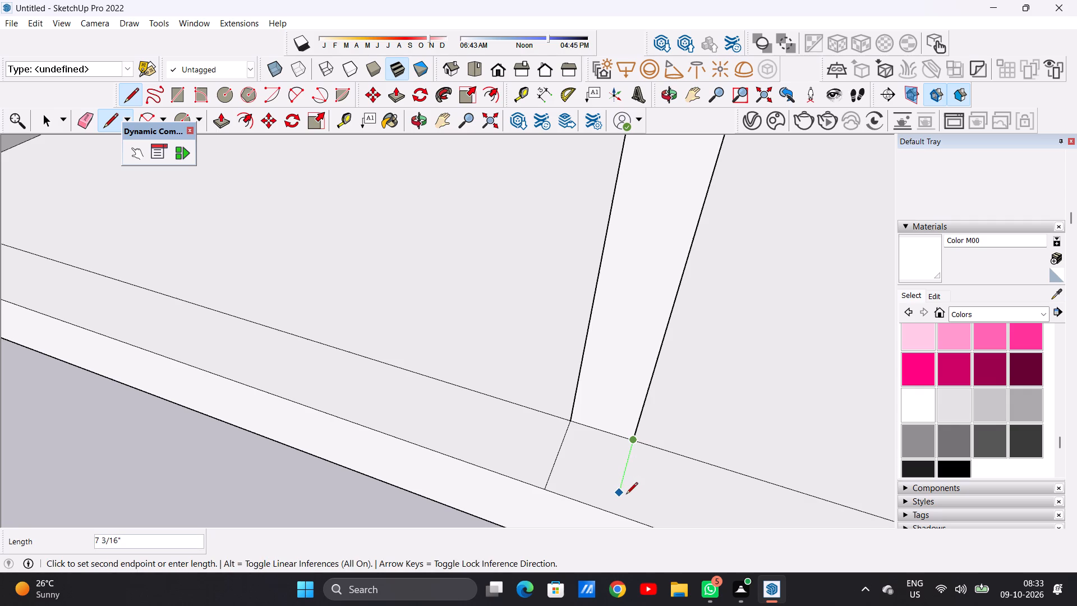
{"action": "key", "text": "space"}
Draw a line about 9 3/4" long from the open end bay's outer rear corner to the slab's side edge.
{"action": "scroll", "coordinate": [513, 472], "scroll_direction": "down", "scroll_amount": 20}
{"action": "scroll", "coordinate": [513, 472], "scroll_direction": "down", "scroll_amount": 6}
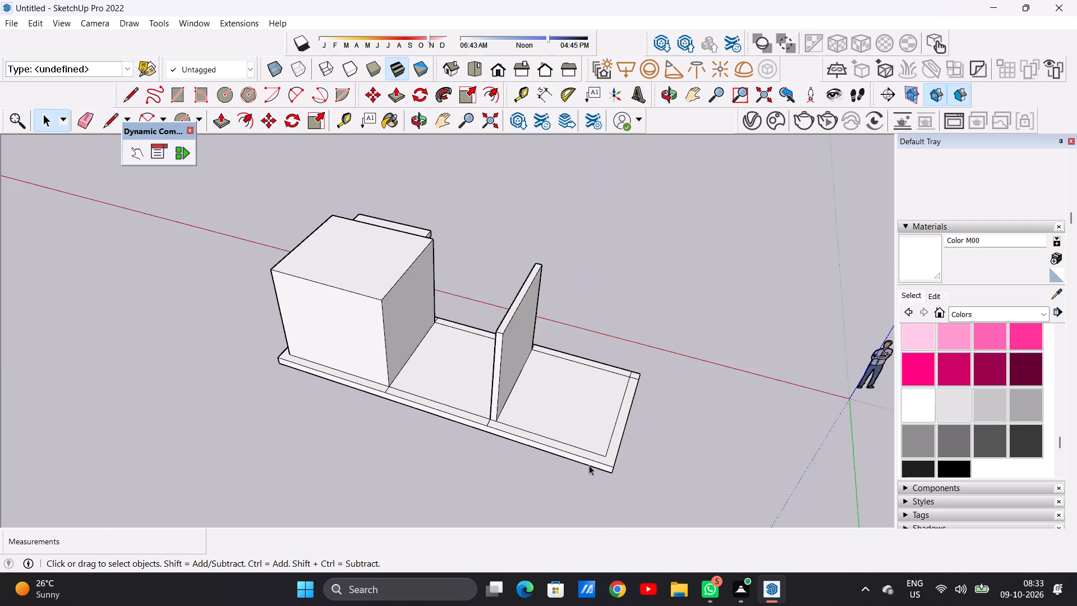
{"action": "scroll", "coordinate": [661, 474], "scroll_direction": "up", "scroll_amount": 7}
{"action": "scroll", "coordinate": [521, 448], "scroll_direction": "up", "scroll_amount": 7}
{"action": "key", "text": "l"}
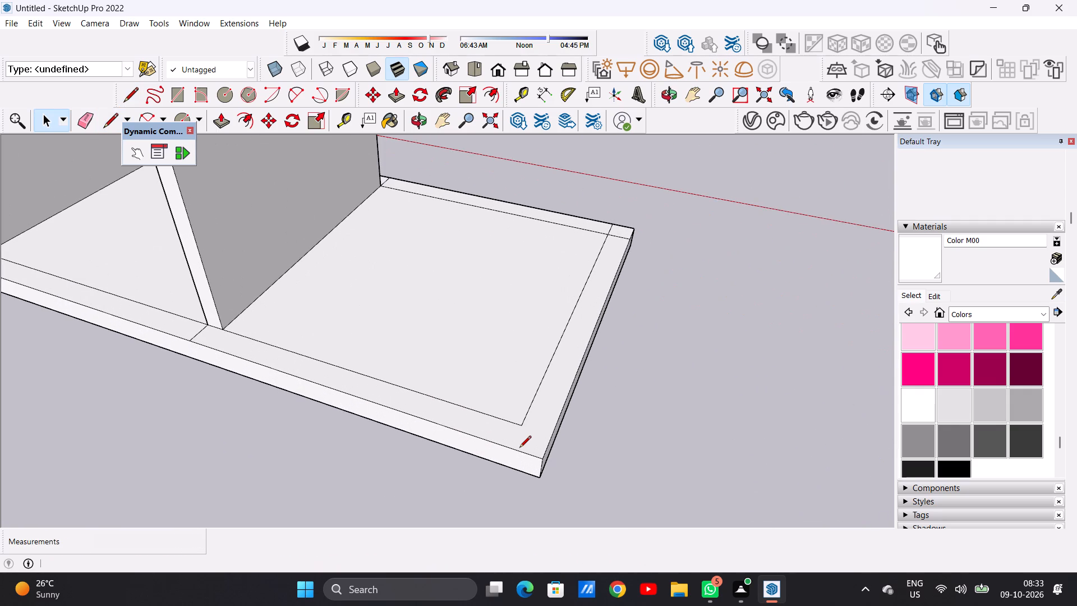
{"action": "scroll", "coordinate": [517, 419], "scroll_direction": "up", "scroll_amount": 7}
{"action": "left_click", "coordinate": [521, 431]}
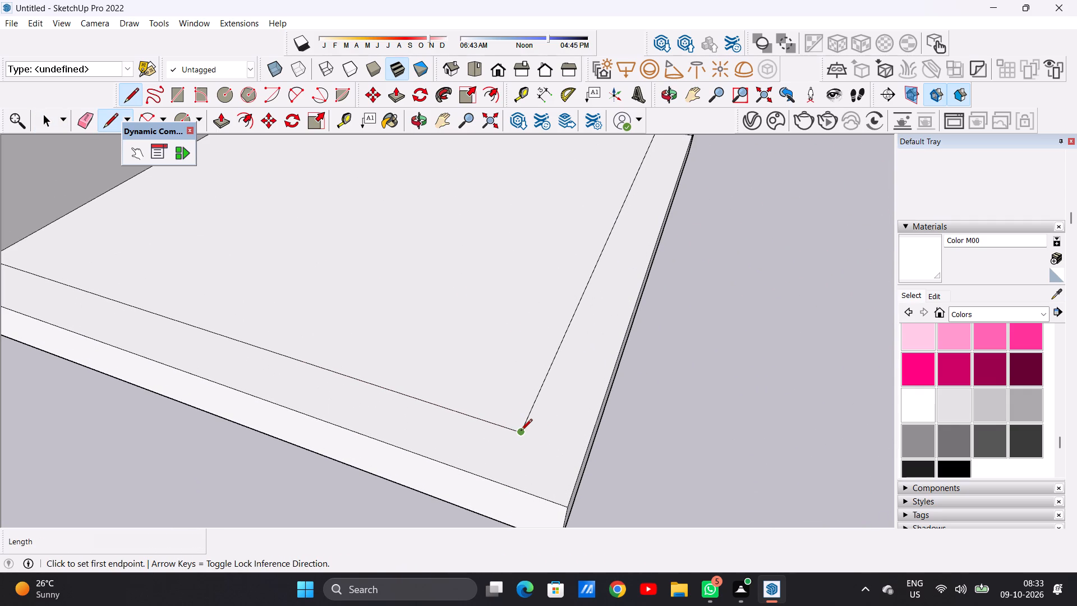
{"action": "left_click", "coordinate": [588, 452]}
{"action": "scroll", "coordinate": [590, 465], "scroll_direction": "up", "scroll_amount": 5}
{"action": "key", "text": "space"}
Push/Pull the rear perimeter strip of the open end bay up 10' to match the dividing wall's height.
{"action": "scroll", "coordinate": [499, 456], "scroll_direction": "down", "scroll_amount": 4}
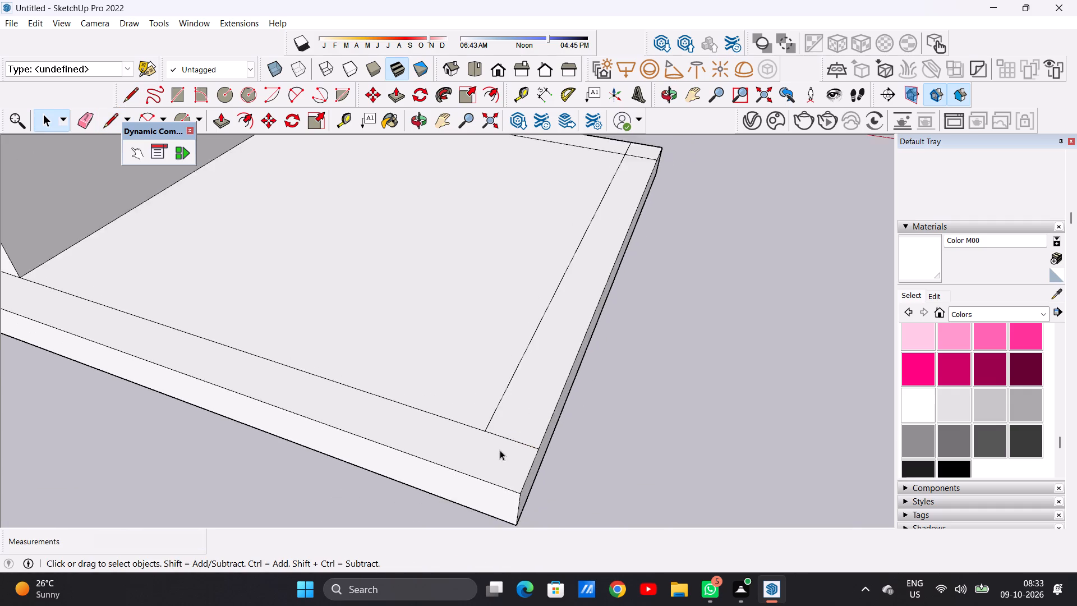
{"action": "scroll", "coordinate": [500, 450], "scroll_direction": "down", "scroll_amount": 19}
{"action": "middle_click_drag", "start_coordinate": [565, 424], "coordinate": [238, 425]}
{"action": "middle_click_drag", "start_coordinate": [380, 404], "coordinate": [95, 425]}
{"action": "scroll", "coordinate": [375, 271], "scroll_direction": "up", "scroll_amount": 2}
{"action": "scroll", "coordinate": [321, 398], "scroll_direction": "down", "scroll_amount": 4}
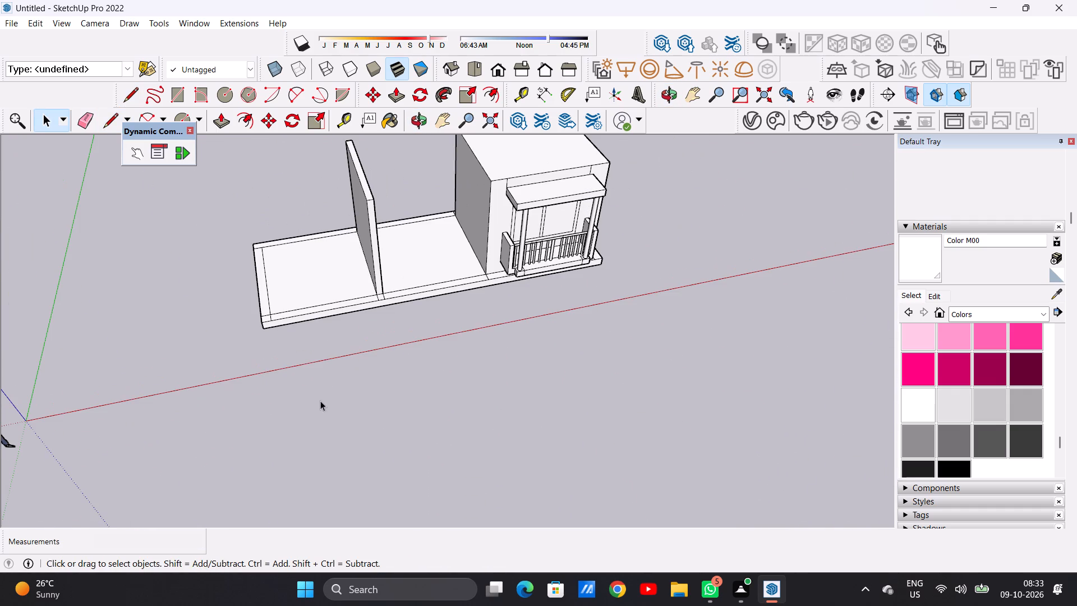
{"action": "middle_click_drag", "start_coordinate": [381, 322], "coordinate": [330, 361]}
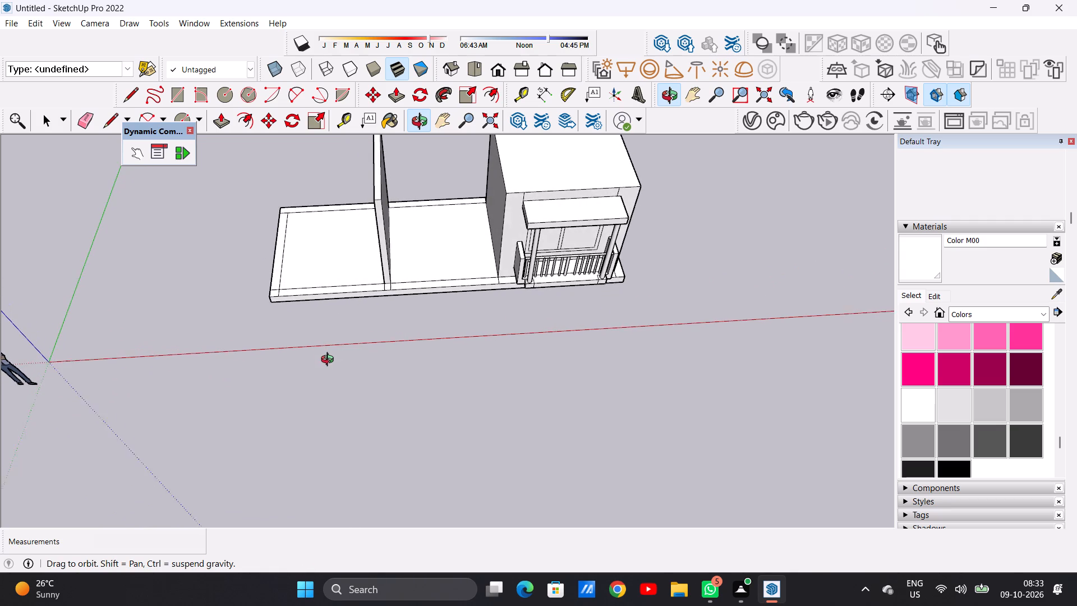
{"action": "middle_click_drag", "start_coordinate": [330, 361], "coordinate": [336, 365]}
{"action": "scroll", "coordinate": [351, 204], "scroll_direction": "up", "scroll_amount": 7}
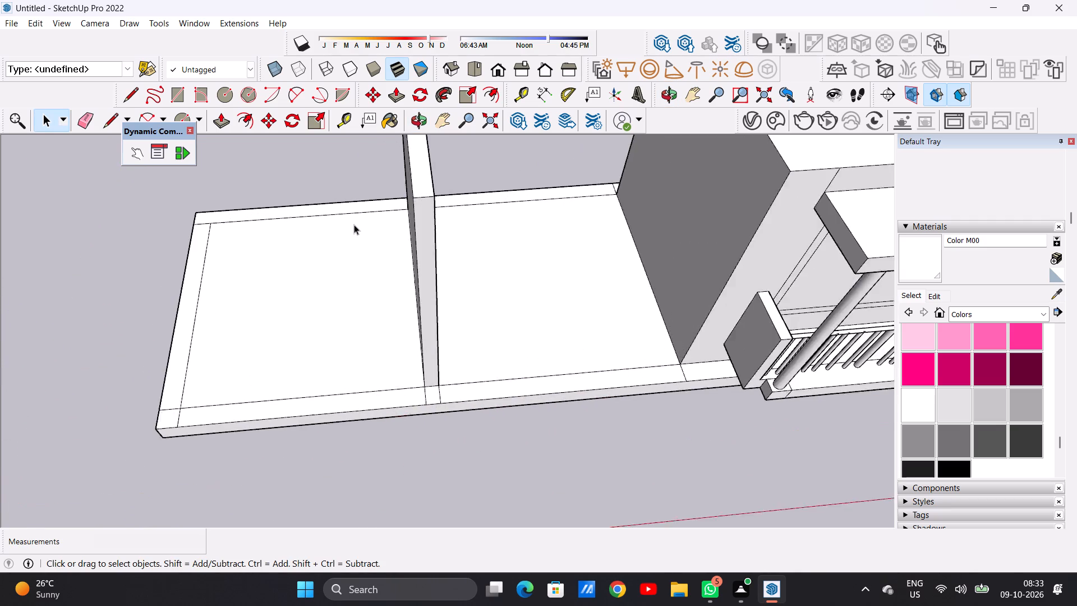
{"action": "scroll", "coordinate": [354, 224], "scroll_direction": "up", "scroll_amount": 1}
{"action": "key", "text": "p"}
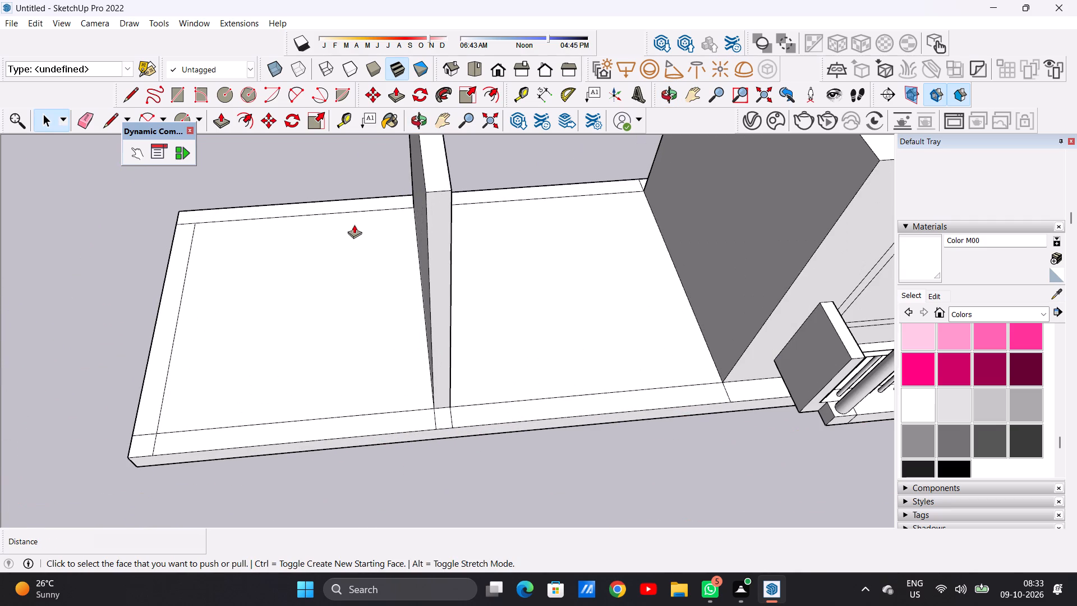
{"action": "left_click", "coordinate": [344, 203]}
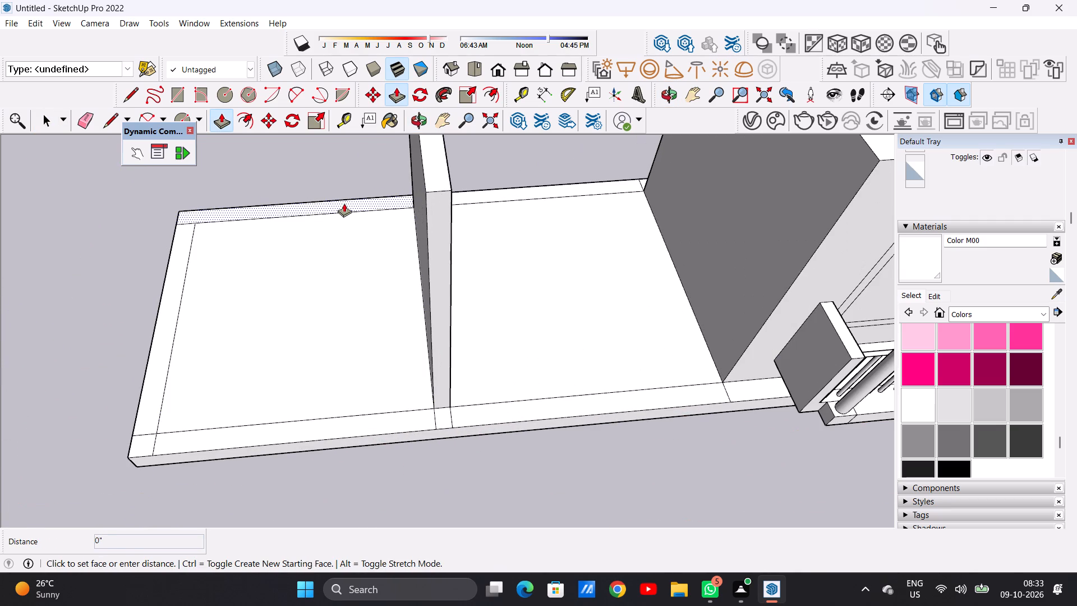
{"action": "scroll", "coordinate": [349, 179], "scroll_direction": "down", "scroll_amount": 5}
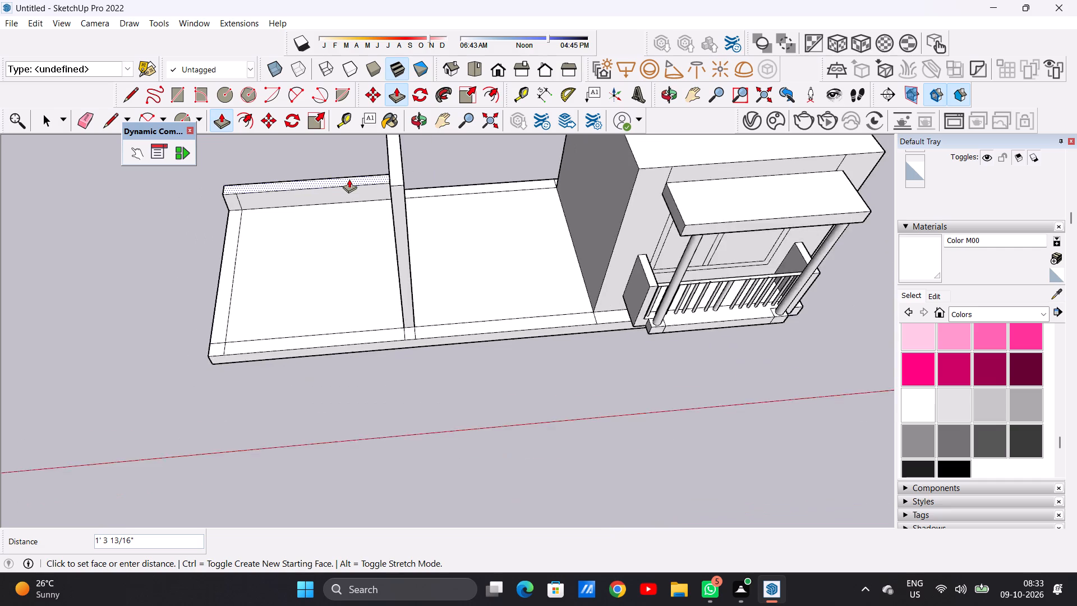
{"action": "scroll", "coordinate": [349, 179], "scroll_direction": "down", "scroll_amount": 9}
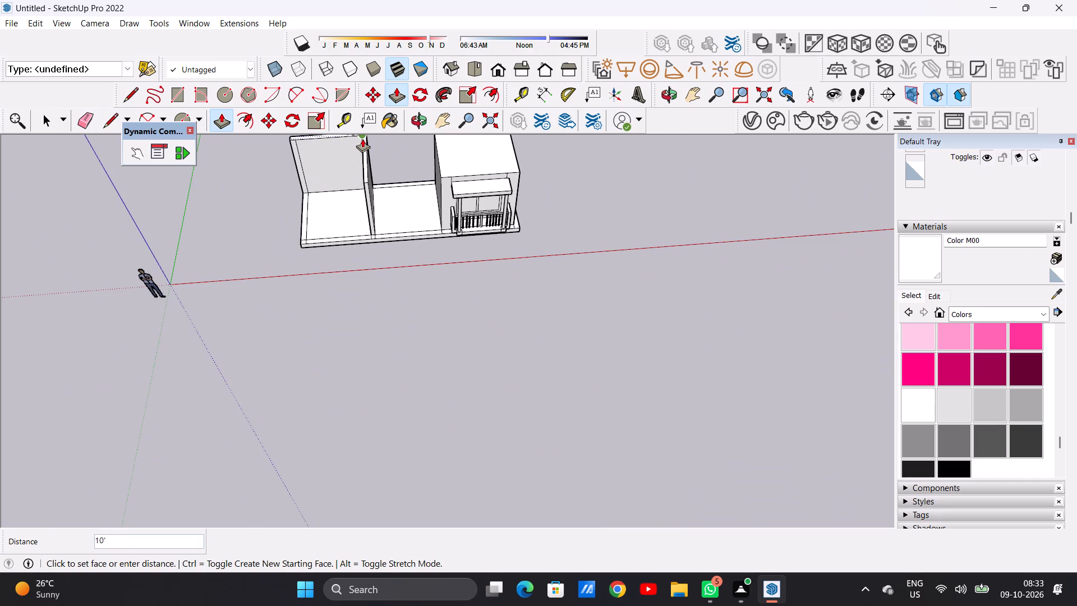
{"action": "left_click", "coordinate": [362, 139]}
Push/Pull the end bay's outer side strip up 10' to match the dividing wall's height.
{"action": "middle_click_drag", "start_coordinate": [248, 287], "coordinate": [263, 283]}
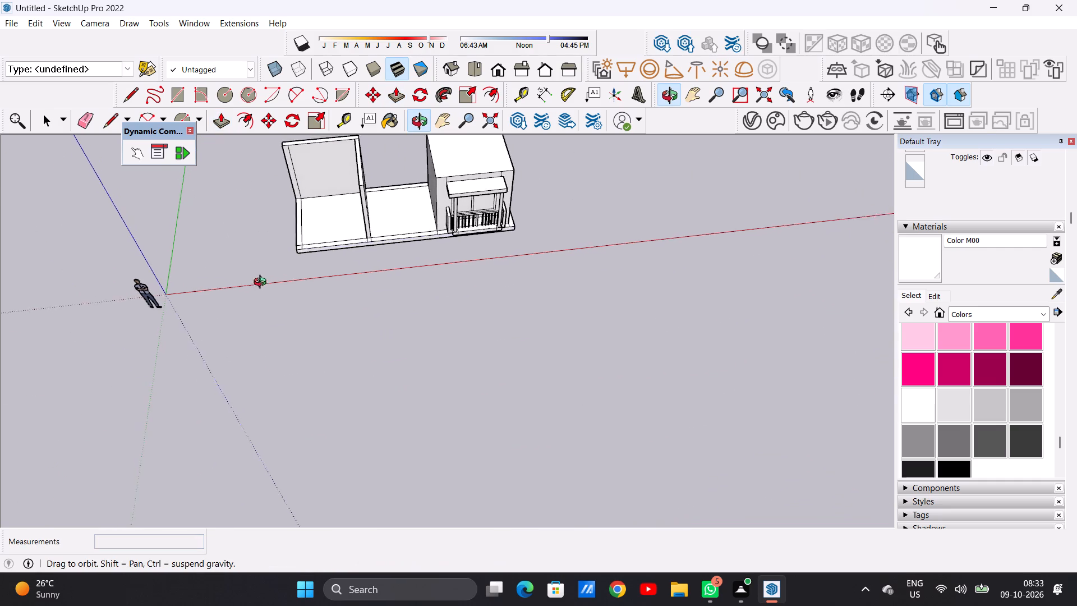
{"action": "middle_click_drag", "start_coordinate": [263, 283], "coordinate": [361, 284]}
{"action": "scroll", "coordinate": [271, 265], "scroll_direction": "up", "scroll_amount": 11}
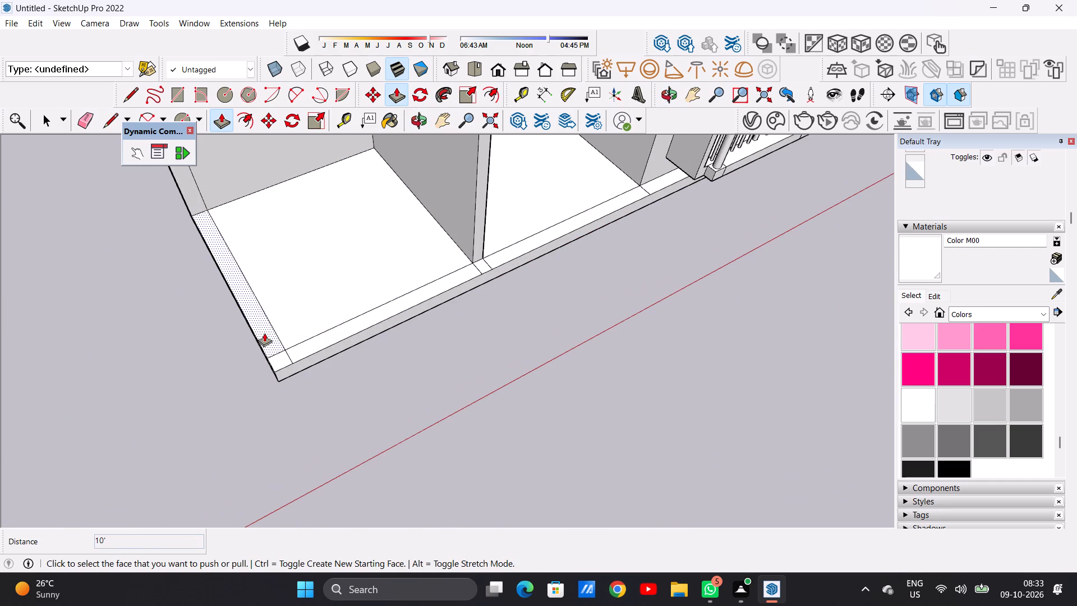
{"action": "left_click", "coordinate": [264, 331]}
{"action": "scroll", "coordinate": [269, 291], "scroll_direction": "down", "scroll_amount": 11}
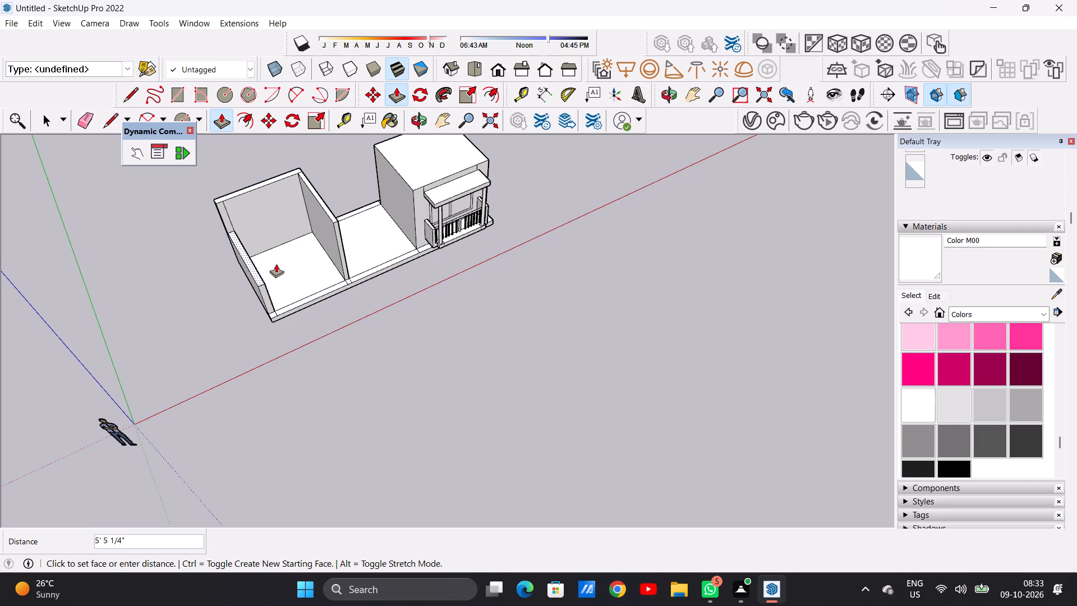
{"action": "left_click", "coordinate": [333, 225]}
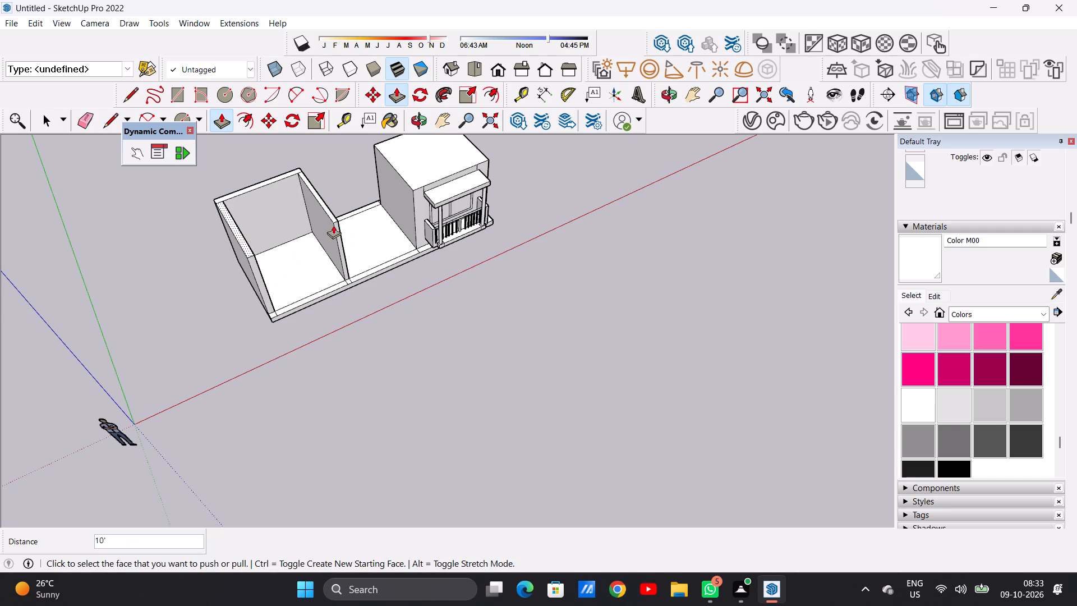
Push/Pull the inner face of the end bay's rear wall forward about 6' 10 9/16" between the two side walls.
{"action": "middle_click_drag", "start_coordinate": [341, 314], "coordinate": [237, 313]}
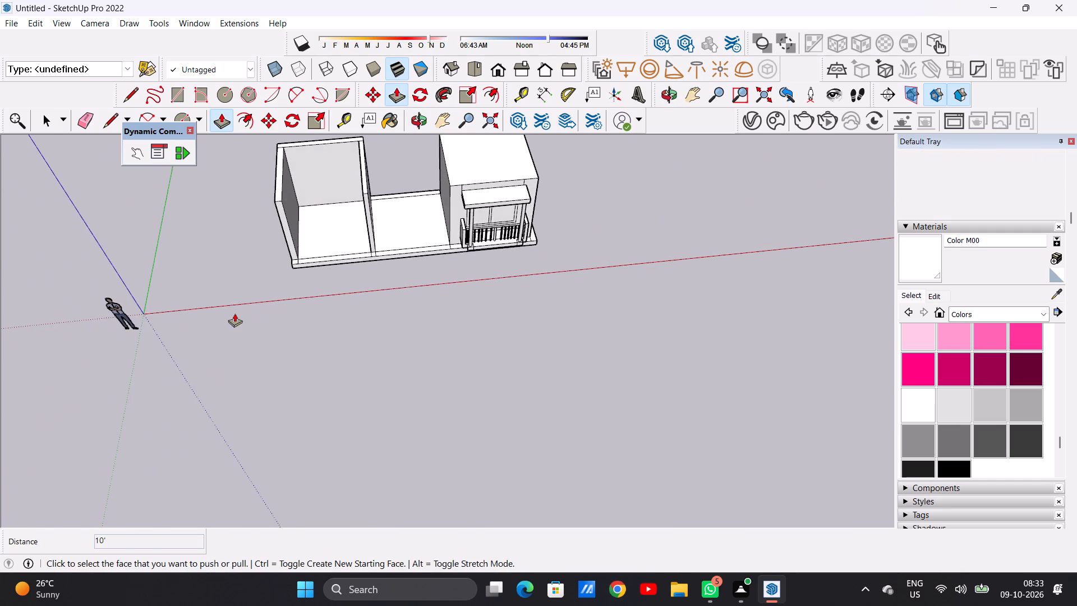
{"action": "scroll", "coordinate": [312, 342], "scroll_direction": "down", "scroll_amount": 7}
{"action": "scroll", "coordinate": [379, 171], "scroll_direction": "up", "scroll_amount": 7}
{"action": "middle_click_drag", "start_coordinate": [234, 383], "coordinate": [349, 359]}
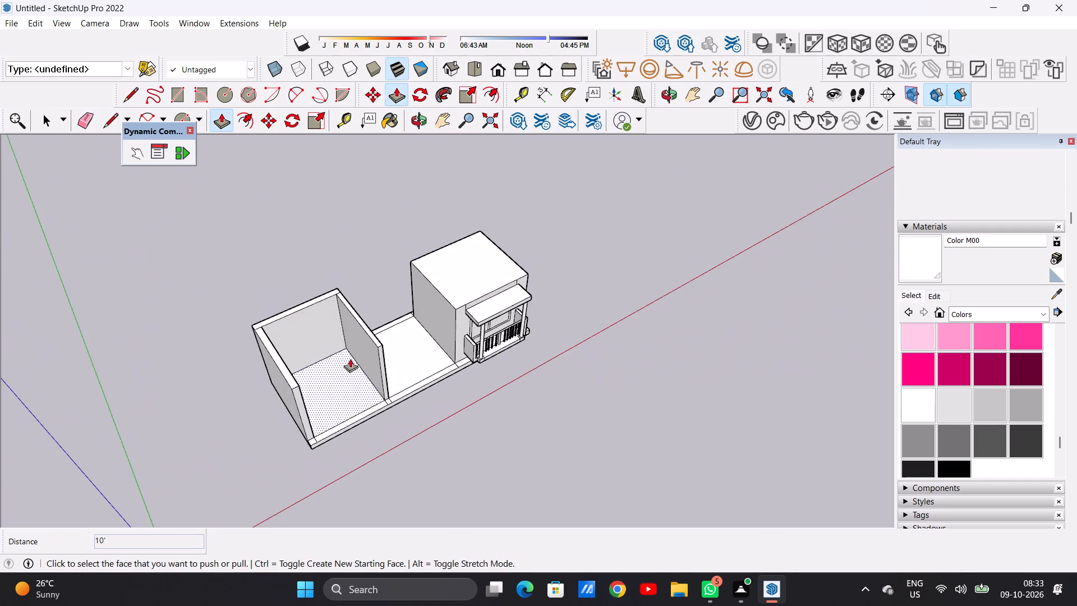
{"action": "scroll", "coordinate": [374, 412], "scroll_direction": "up", "scroll_amount": 14}
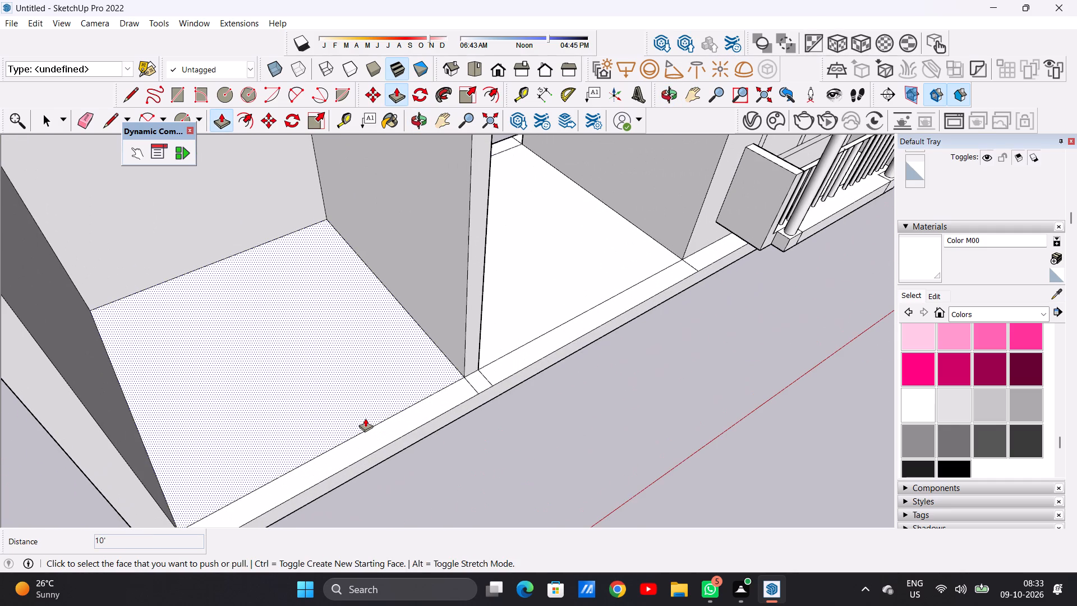
{"action": "key", "text": "space"}
{"action": "key", "text": "p"}
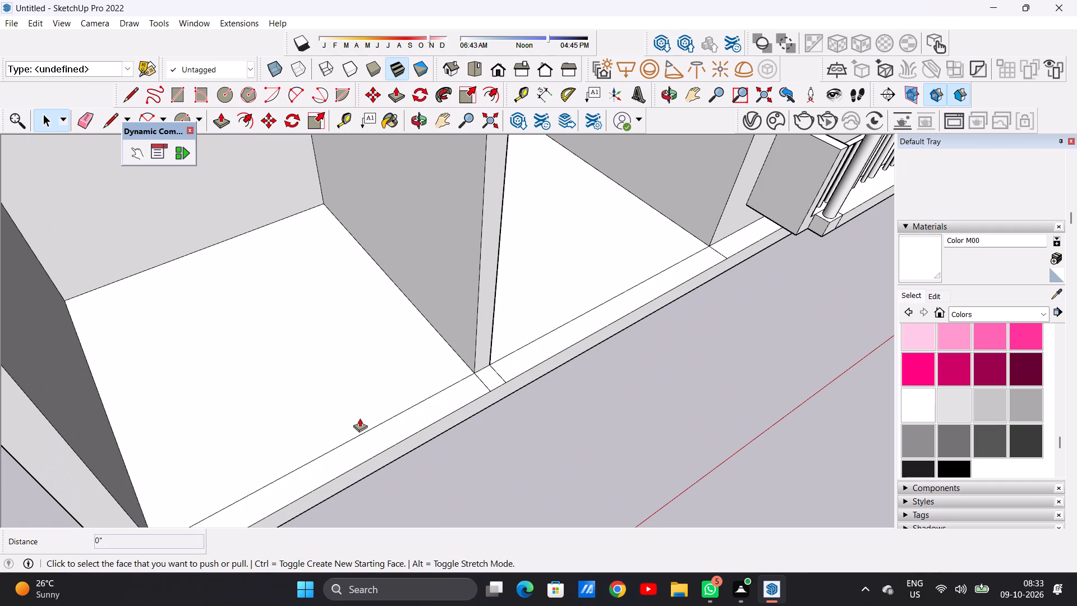
{"action": "scroll", "coordinate": [287, 503], "scroll_direction": "down", "scroll_amount": 10}
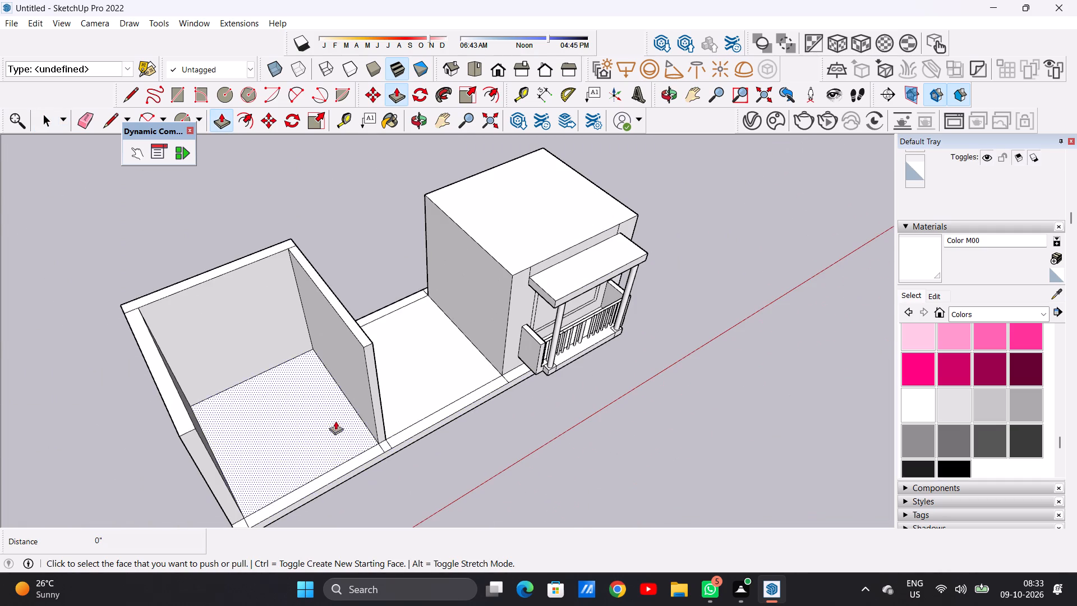
{"action": "left_click", "coordinate": [234, 314]}
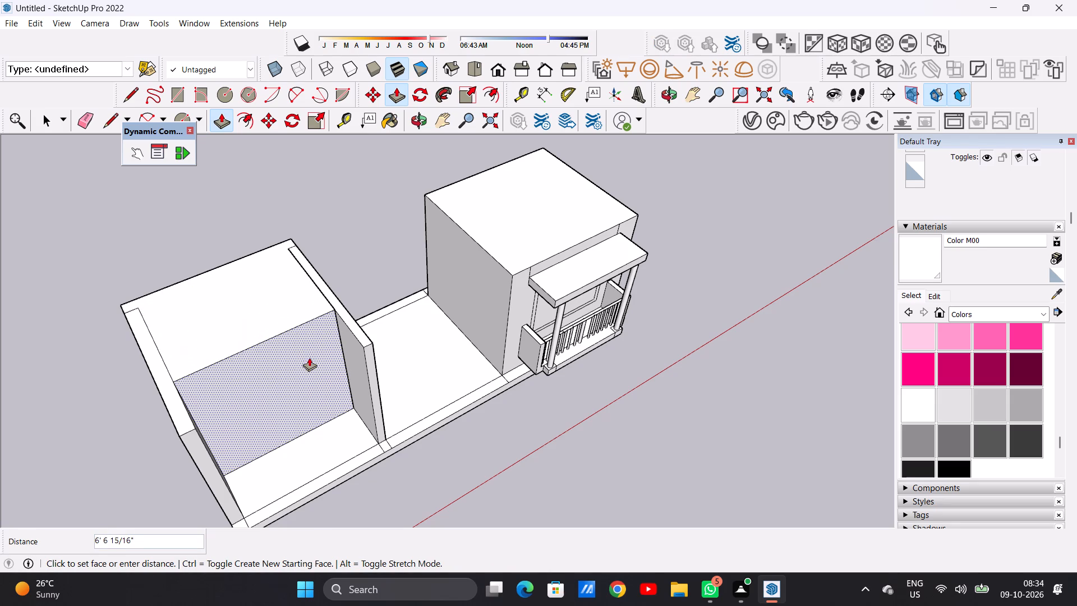
{"action": "left_click", "coordinate": [310, 361]}
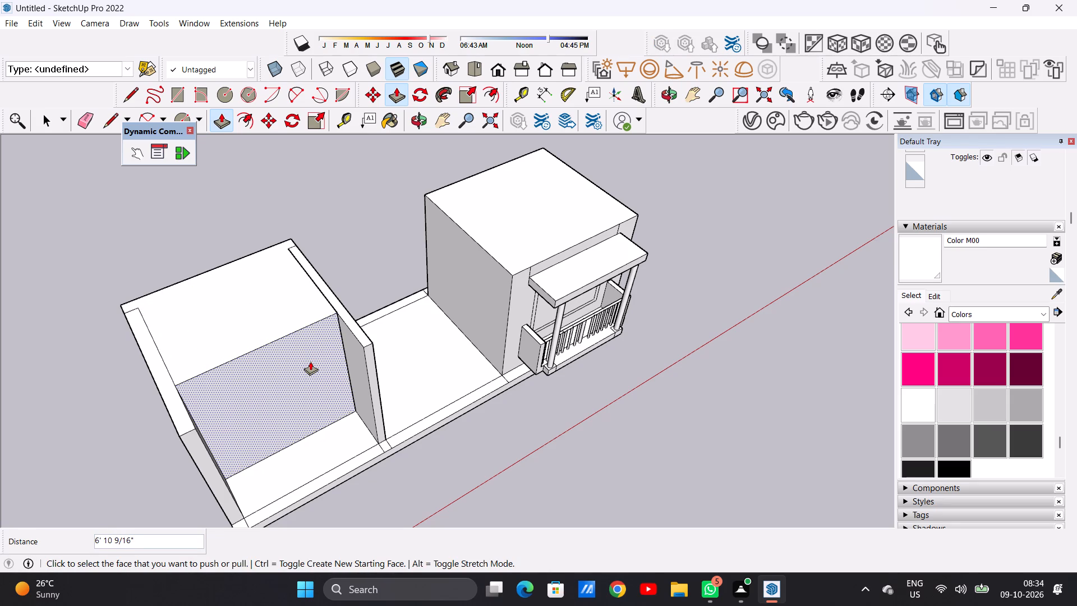
{"action": "key", "text": "space"}
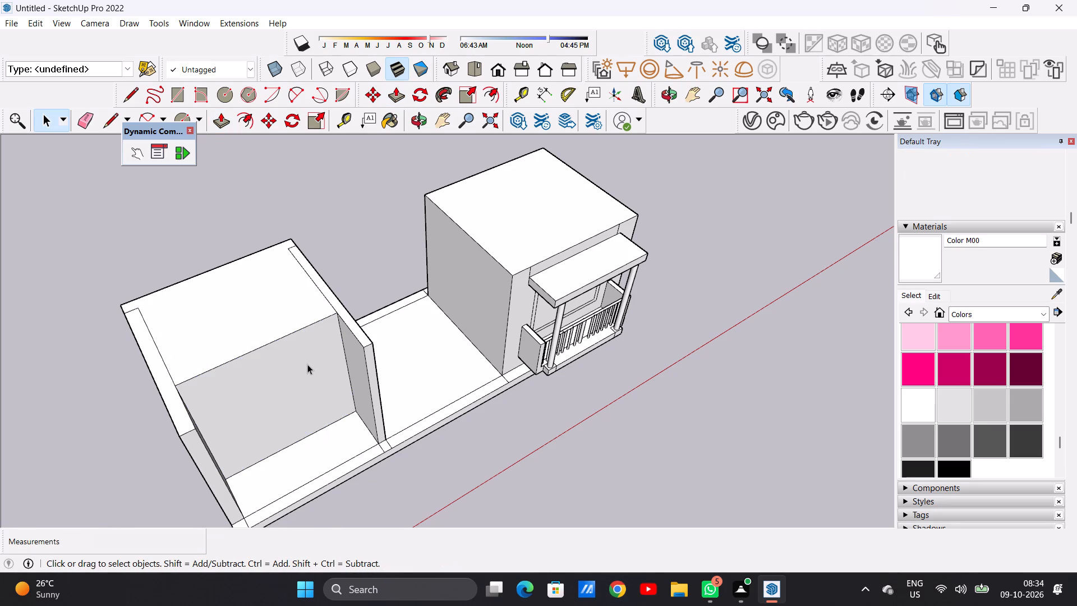
{"action": "scroll", "coordinate": [249, 403], "scroll_direction": "down", "scroll_amount": 4}
{"action": "middle_click_drag", "start_coordinate": [299, 444], "coordinate": [171, 301]}
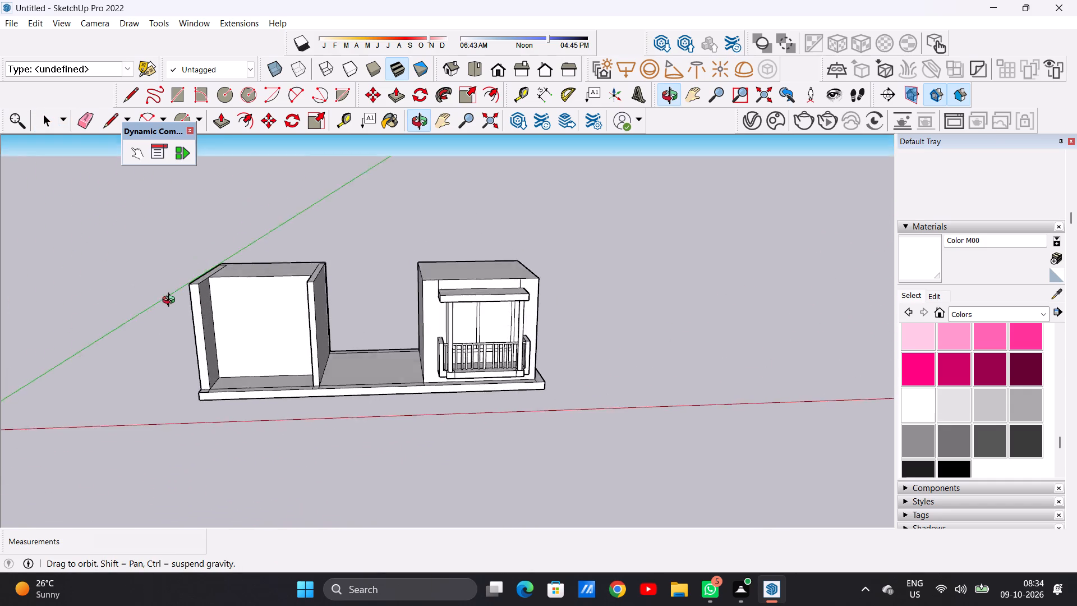
Examine the three-bay model in front view and from several angles, including the dividing wall's rear edge beside the middle bay.
{"action": "middle_click_drag", "start_coordinate": [171, 301], "coordinate": [204, 278]}
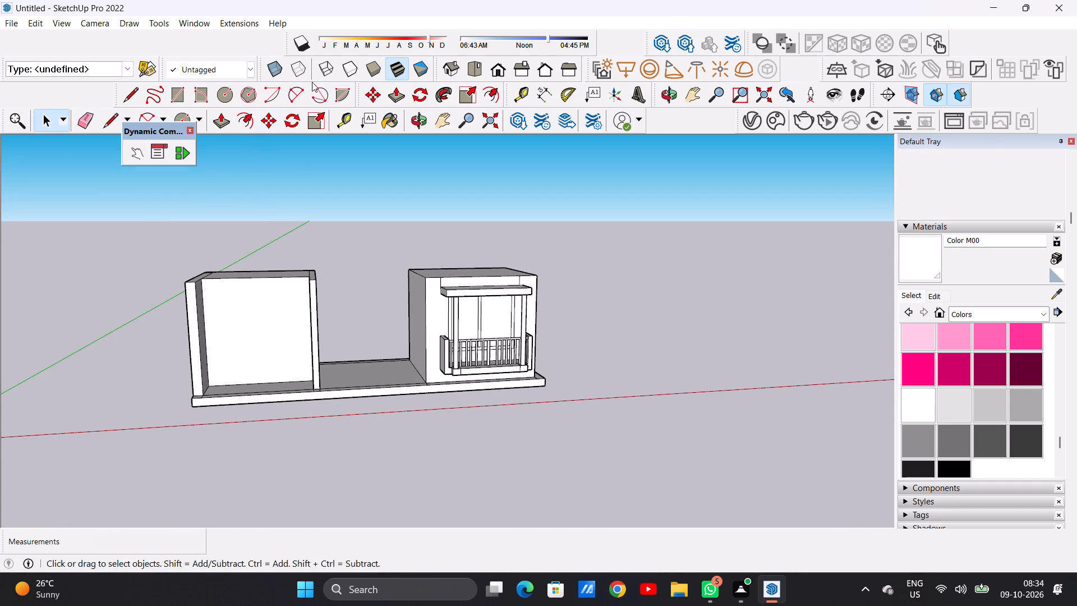
{"action": "left_click", "coordinate": [493, 72]}
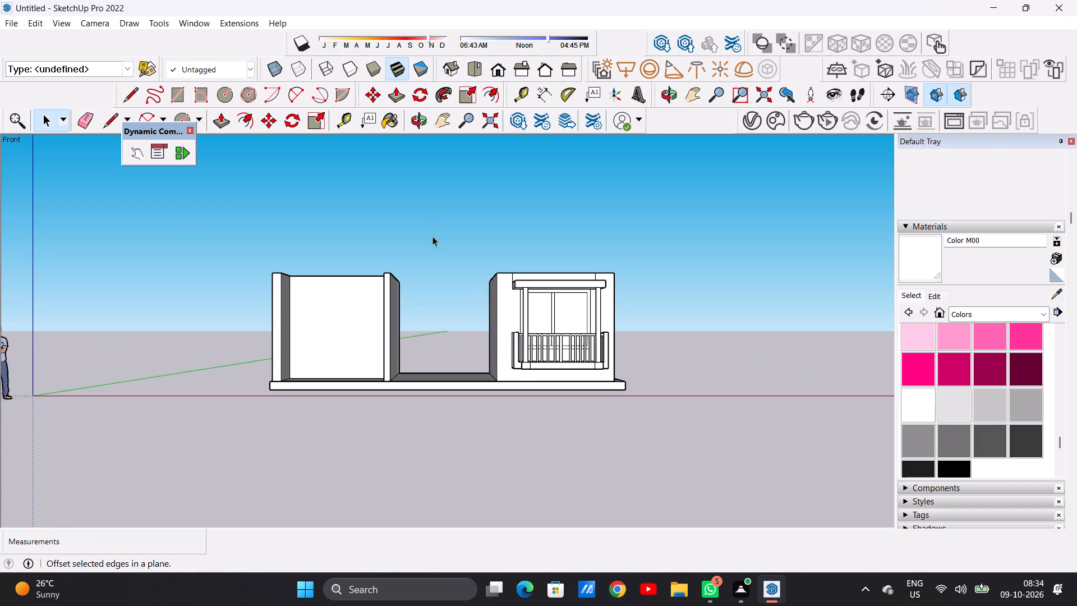
{"action": "scroll", "coordinate": [514, 255], "scroll_direction": "up", "scroll_amount": 3}
{"action": "middle_click_drag", "start_coordinate": [291, 305], "coordinate": [297, 438]}
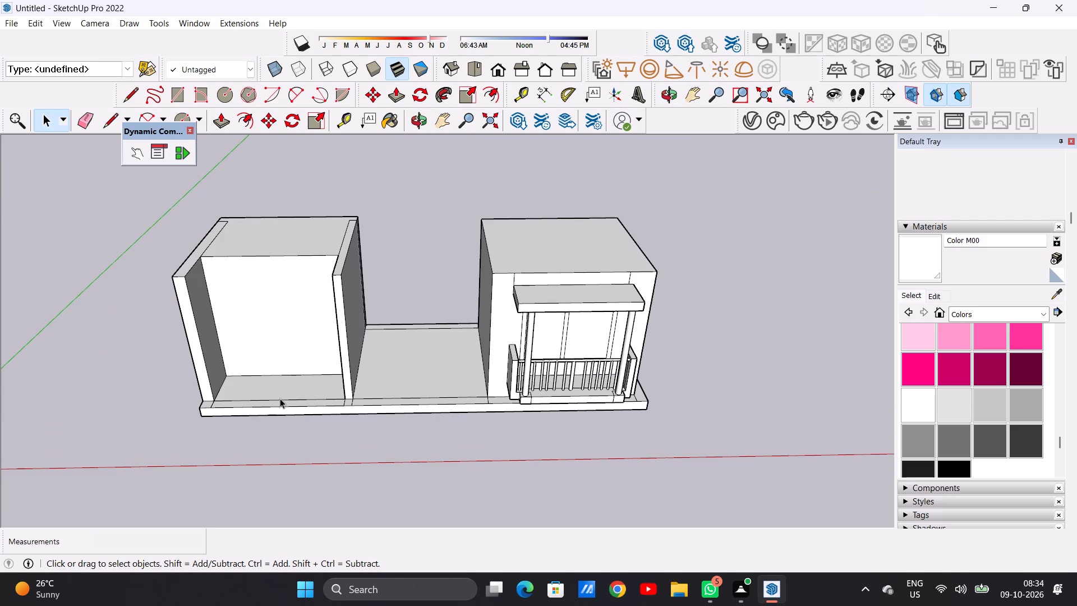
{"action": "scroll", "coordinate": [280, 398], "scroll_direction": "down", "scroll_amount": 4}
{"action": "middle_click_drag", "start_coordinate": [348, 386], "coordinate": [484, 361]}
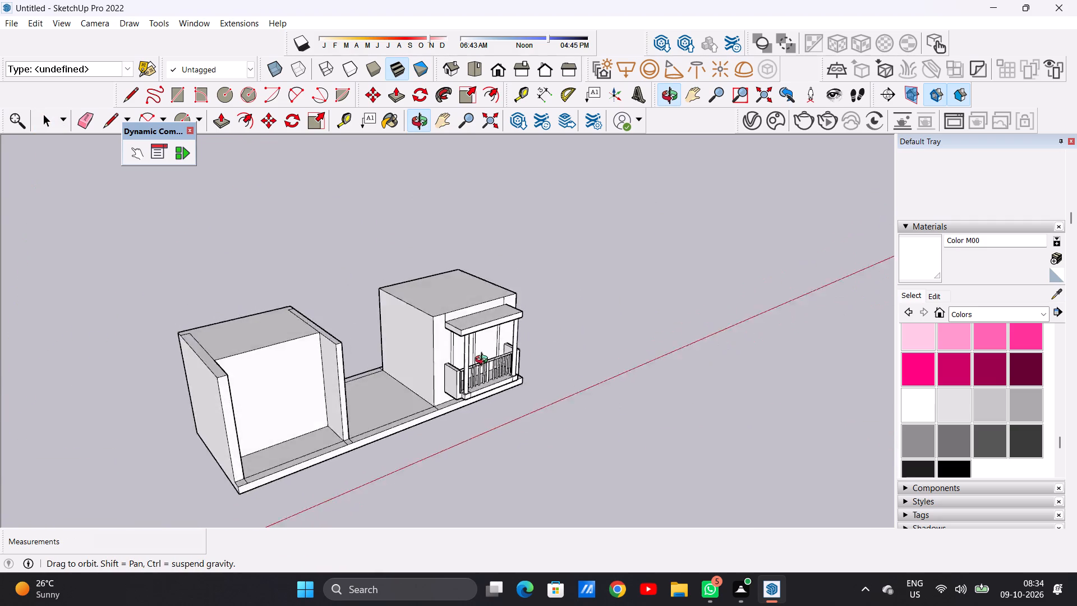
{"action": "middle_click_drag", "start_coordinate": [484, 361], "coordinate": [283, 358]}
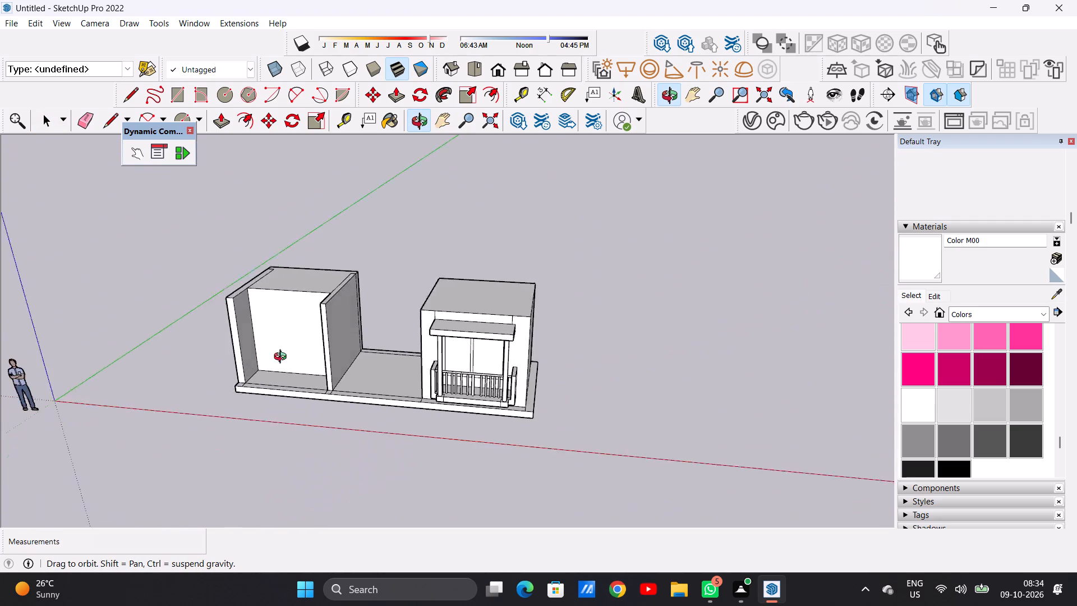
{"action": "middle_click_drag", "start_coordinate": [283, 358], "coordinate": [229, 355]}
{"action": "scroll", "coordinate": [415, 282], "scroll_direction": "up", "scroll_amount": 14}
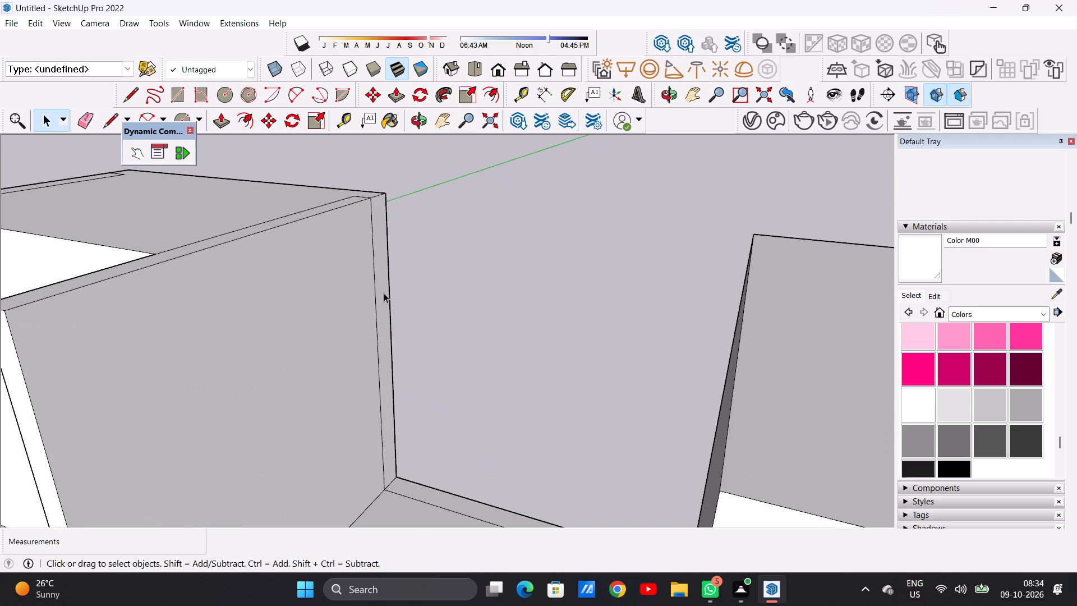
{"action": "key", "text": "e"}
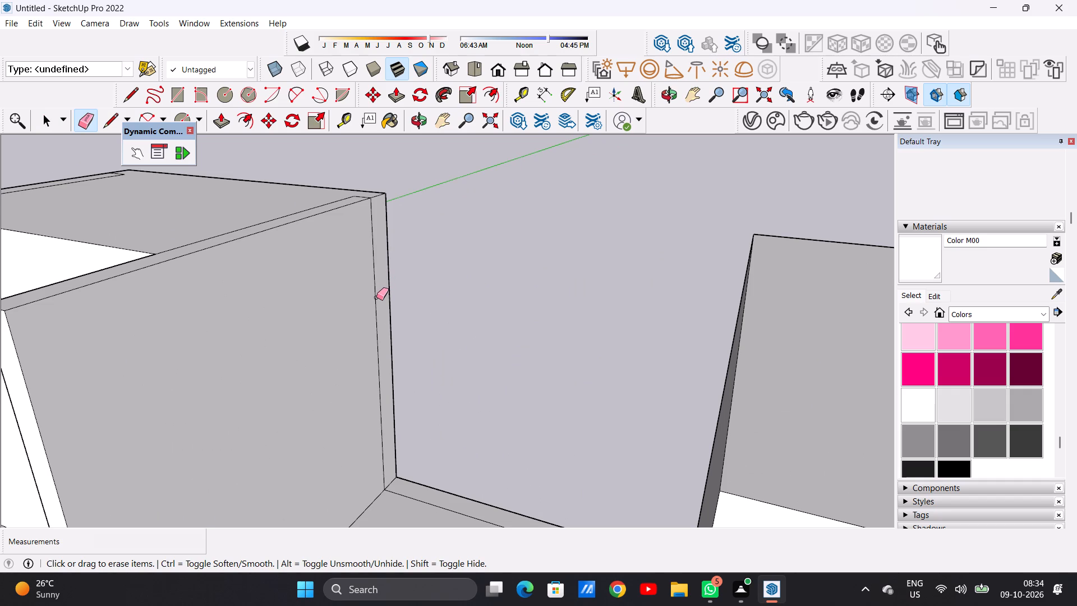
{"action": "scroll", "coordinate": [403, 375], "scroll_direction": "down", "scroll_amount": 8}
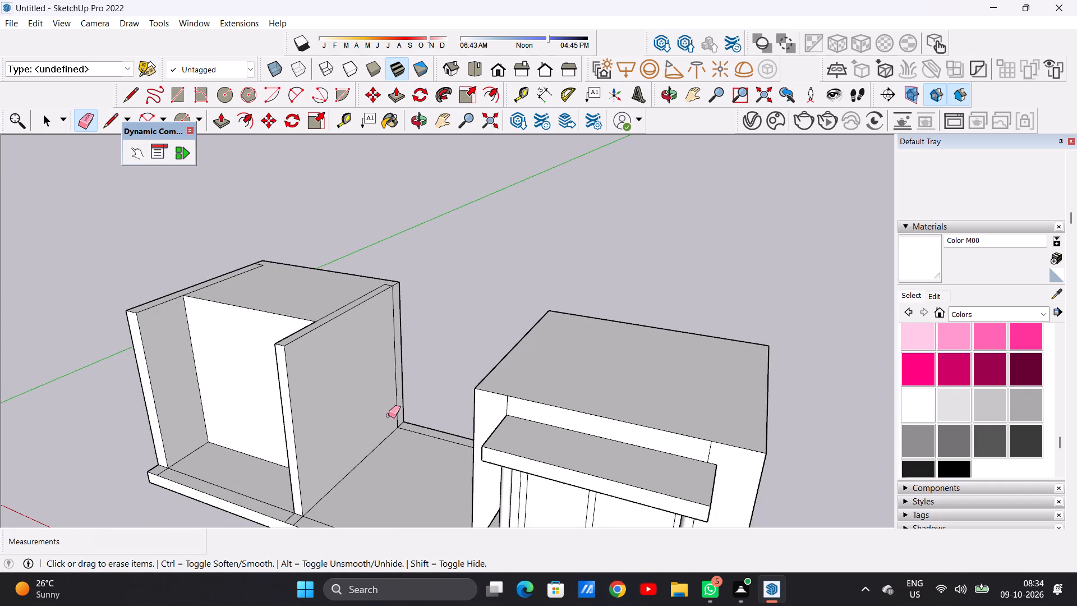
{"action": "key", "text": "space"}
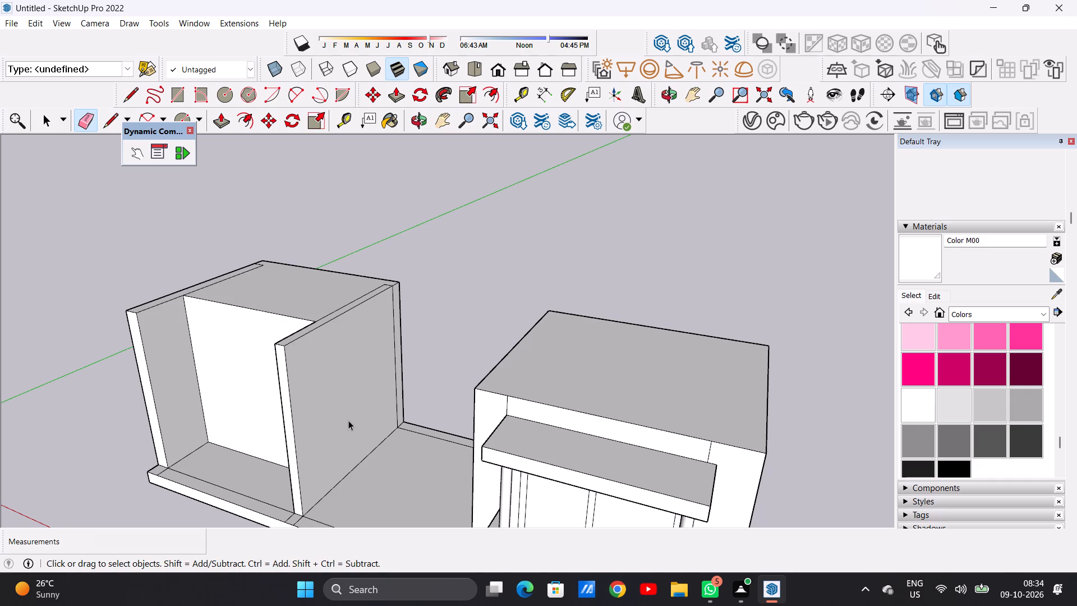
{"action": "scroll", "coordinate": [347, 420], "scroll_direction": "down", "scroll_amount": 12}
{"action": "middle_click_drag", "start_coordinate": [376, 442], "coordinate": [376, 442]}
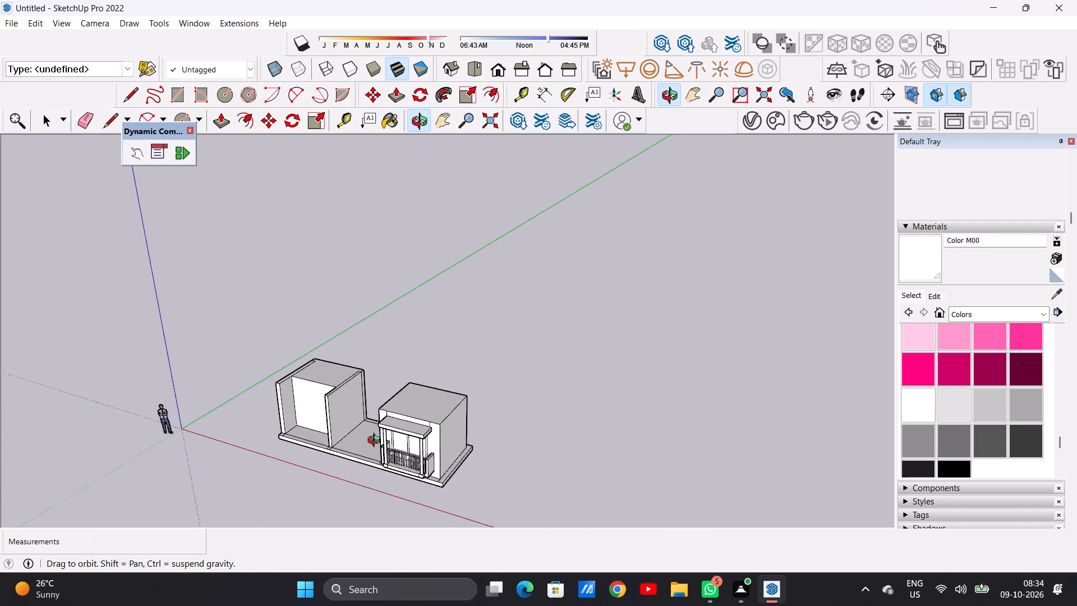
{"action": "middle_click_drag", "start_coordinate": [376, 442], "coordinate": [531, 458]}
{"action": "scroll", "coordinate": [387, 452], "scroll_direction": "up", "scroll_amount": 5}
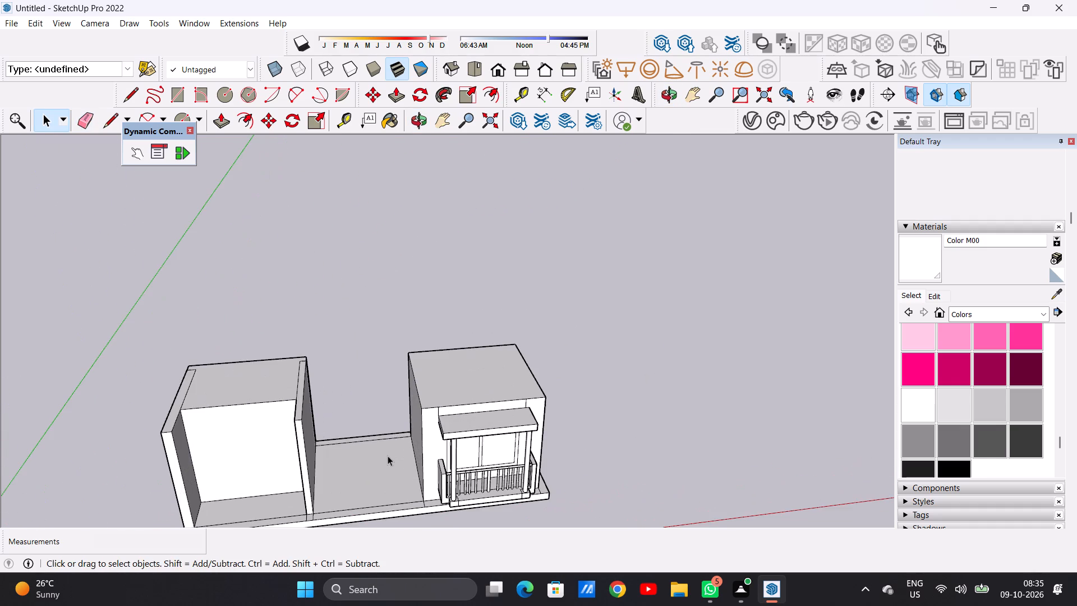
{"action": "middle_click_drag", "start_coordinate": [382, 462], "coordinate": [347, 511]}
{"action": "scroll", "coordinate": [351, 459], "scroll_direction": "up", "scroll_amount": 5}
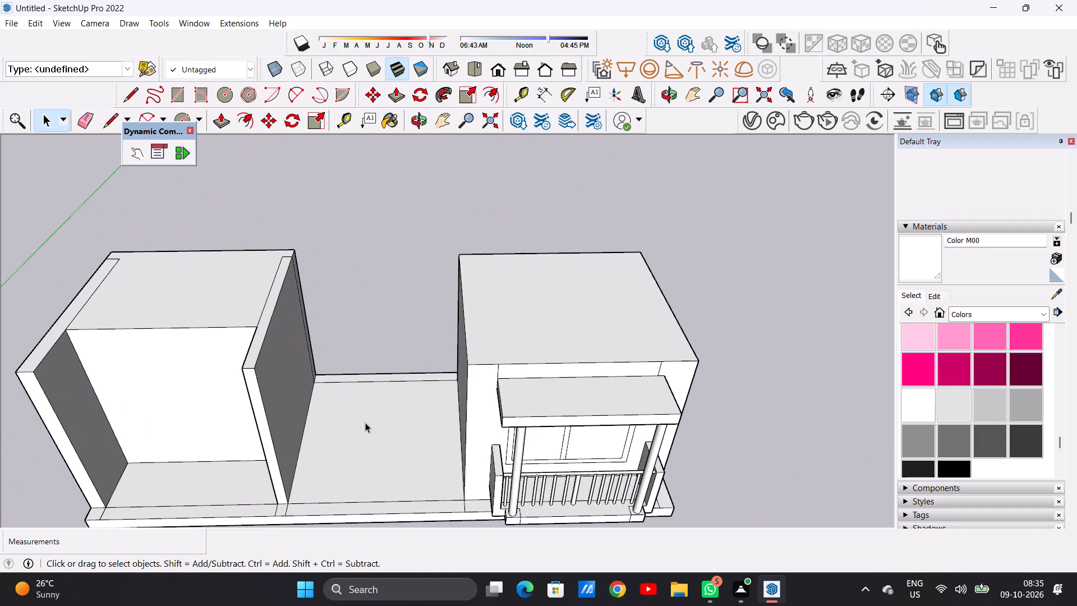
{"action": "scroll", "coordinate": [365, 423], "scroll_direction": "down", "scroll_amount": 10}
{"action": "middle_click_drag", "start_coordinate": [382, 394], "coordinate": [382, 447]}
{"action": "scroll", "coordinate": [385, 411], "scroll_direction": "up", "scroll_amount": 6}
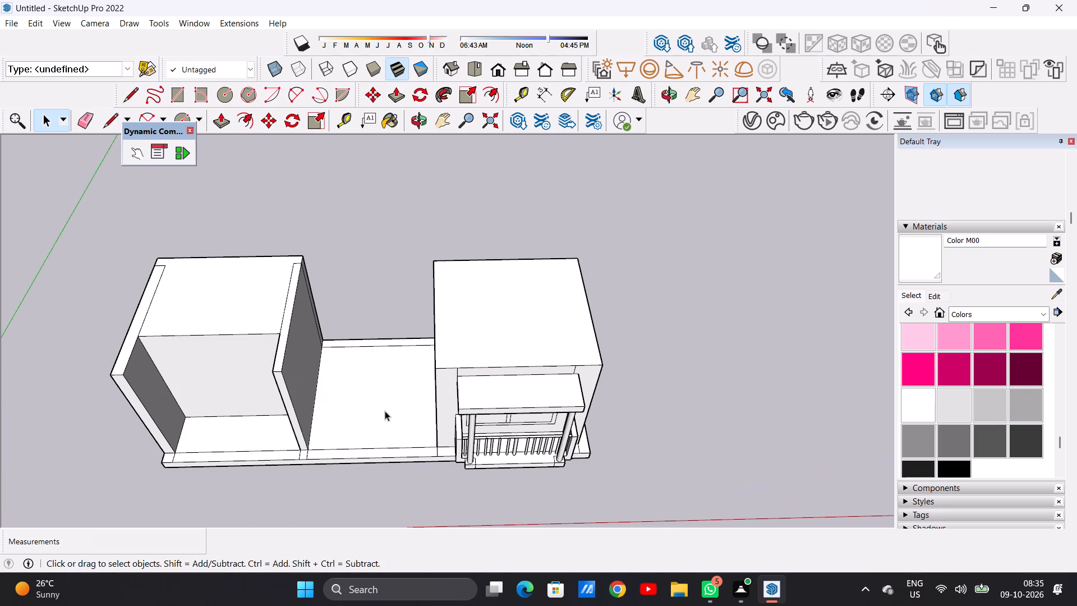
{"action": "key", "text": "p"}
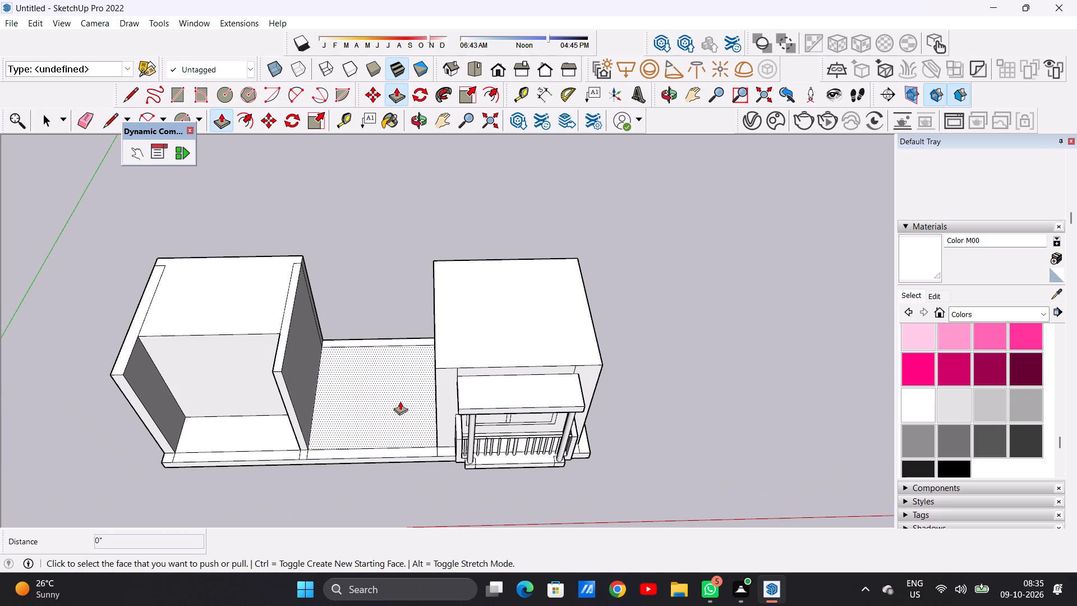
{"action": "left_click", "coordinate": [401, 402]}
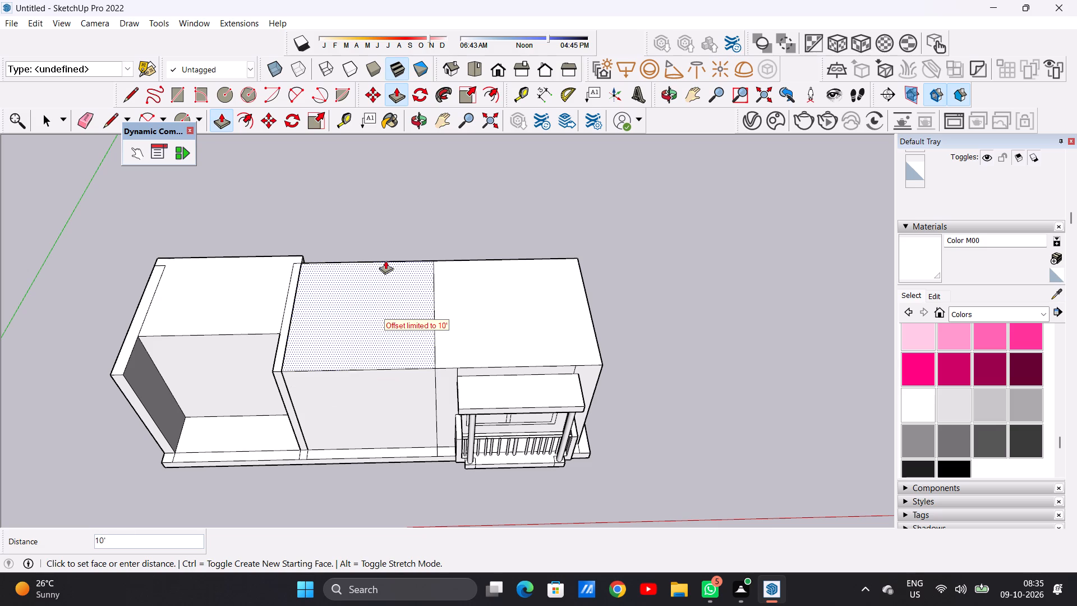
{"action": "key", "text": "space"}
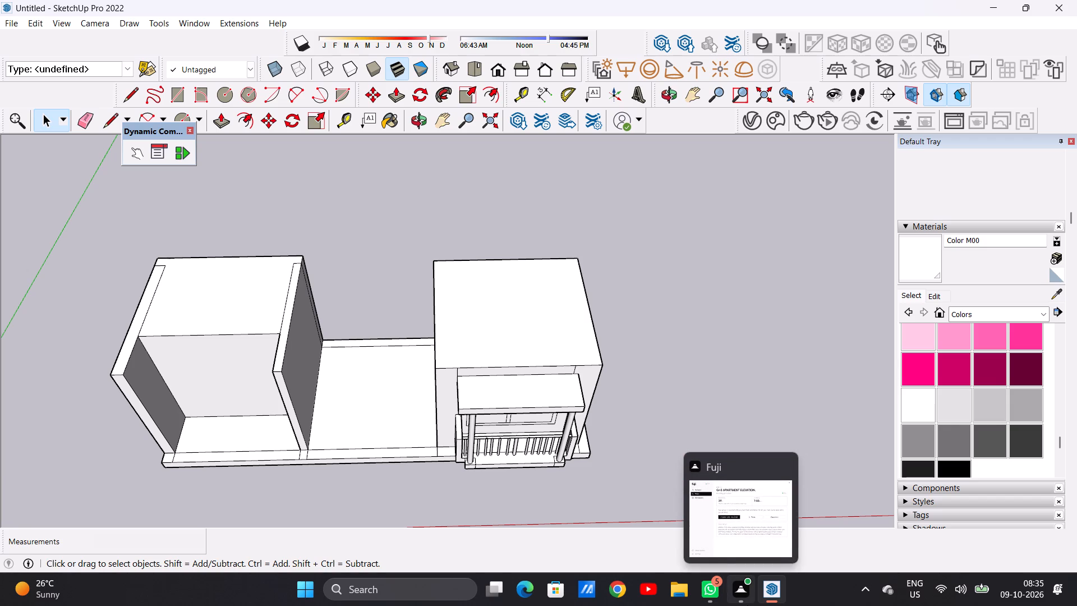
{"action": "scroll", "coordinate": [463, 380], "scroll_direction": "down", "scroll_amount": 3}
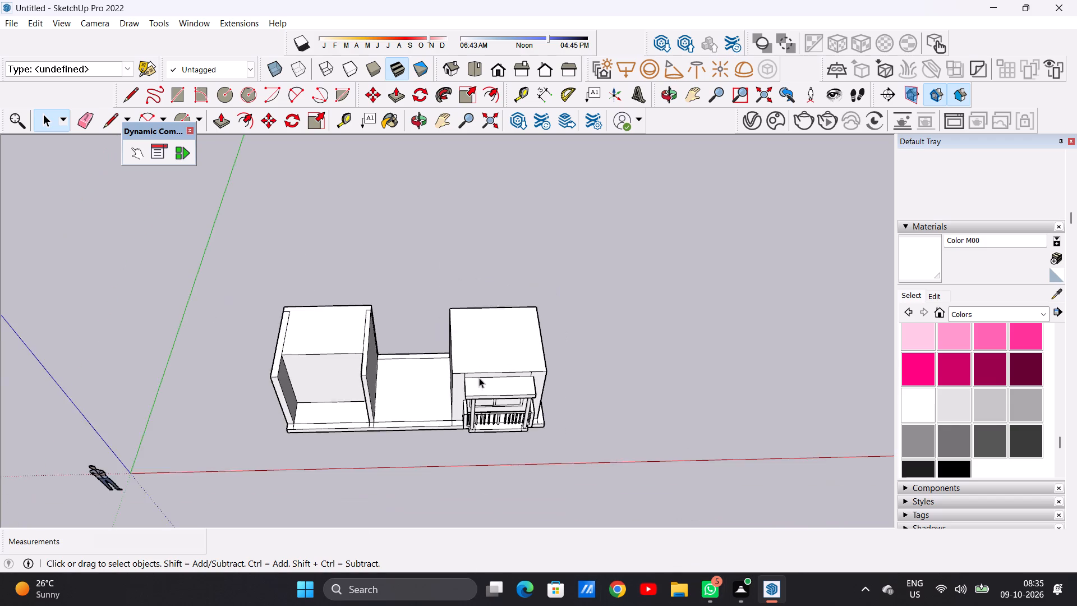
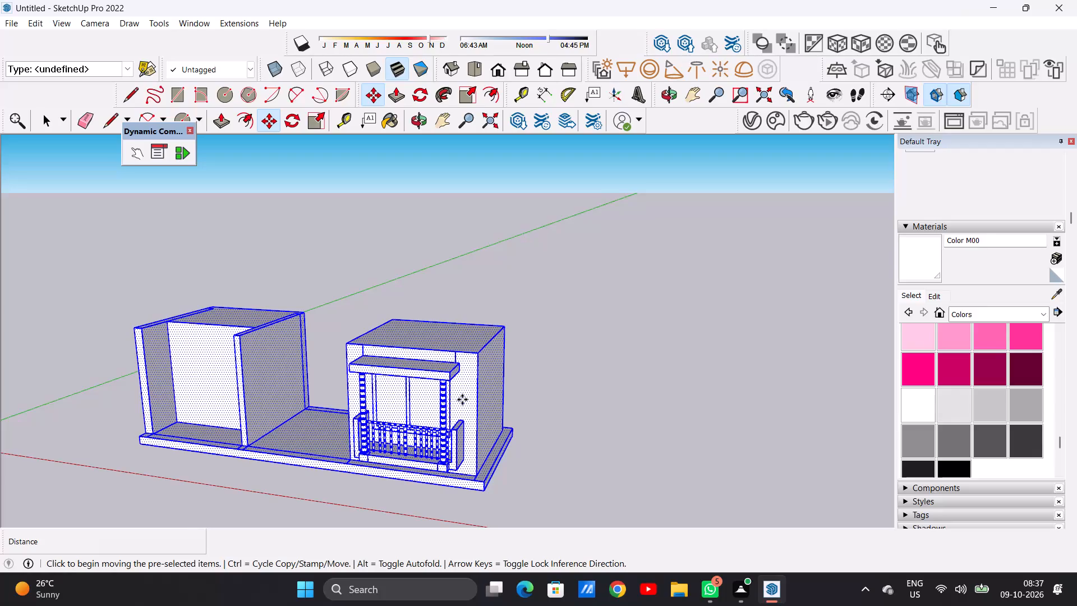
Copy the selected three-bay building about 67' 5" away, behind the original.
{"action": "left_click", "coordinate": [486, 493]}
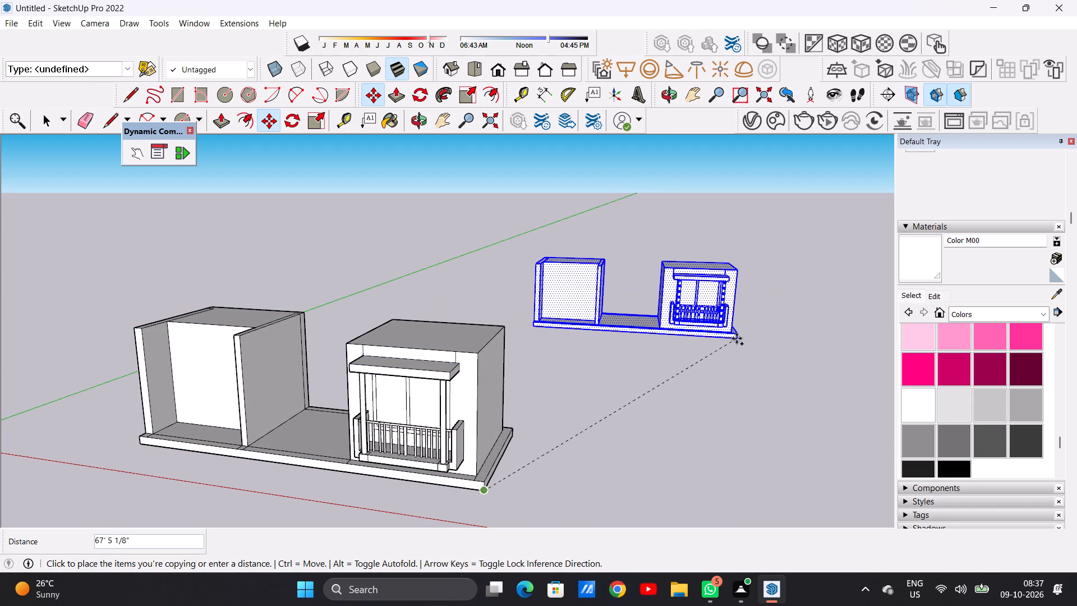
{"action": "left_click", "coordinate": [737, 338]}
Move the copied building about 39' 11" farther from the original.
{"action": "left_click", "coordinate": [638, 420]}
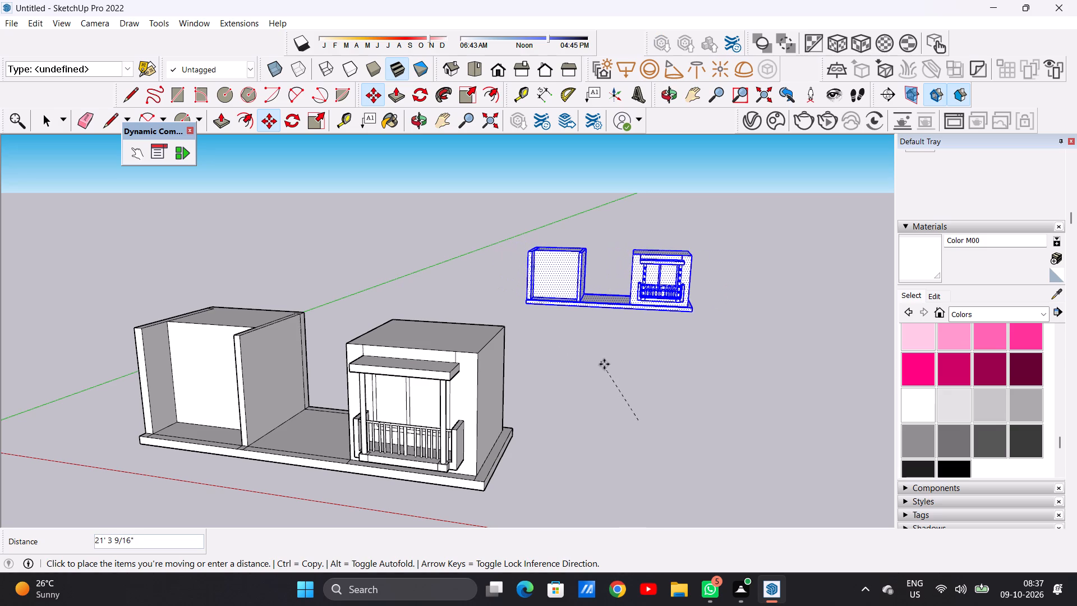
{"action": "left_click", "coordinate": [623, 335]}
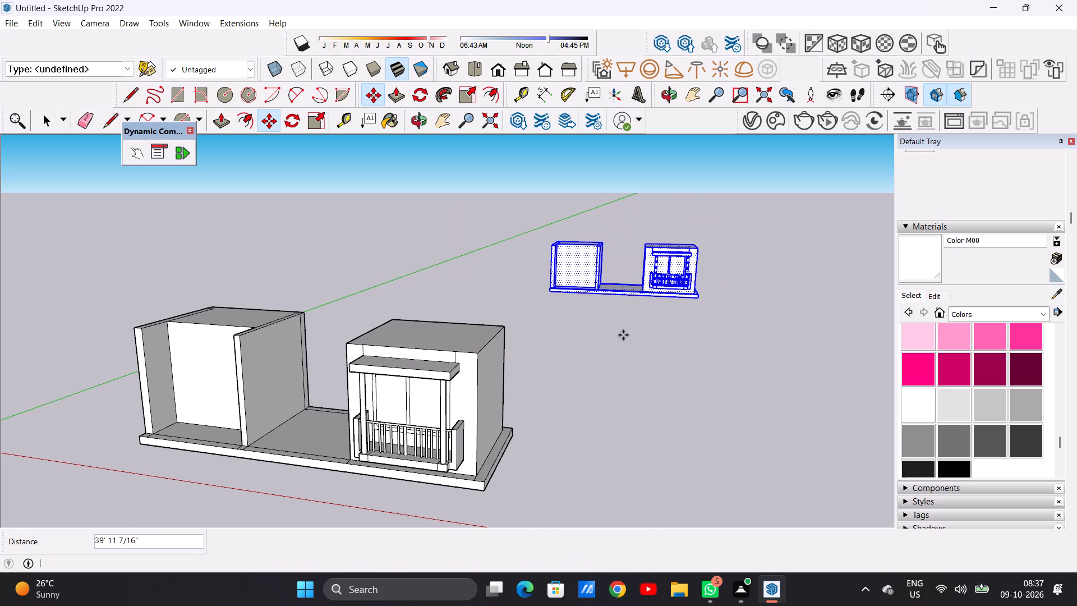
{"action": "key", "text": "space"}
Move the copied building back about 59' 3" toward the original, leaving the two separate.
{"action": "scroll", "coordinate": [673, 350], "scroll_direction": "down", "scroll_amount": 4}
{"action": "middle_click_drag", "start_coordinate": [666, 360], "coordinate": [541, 325]}
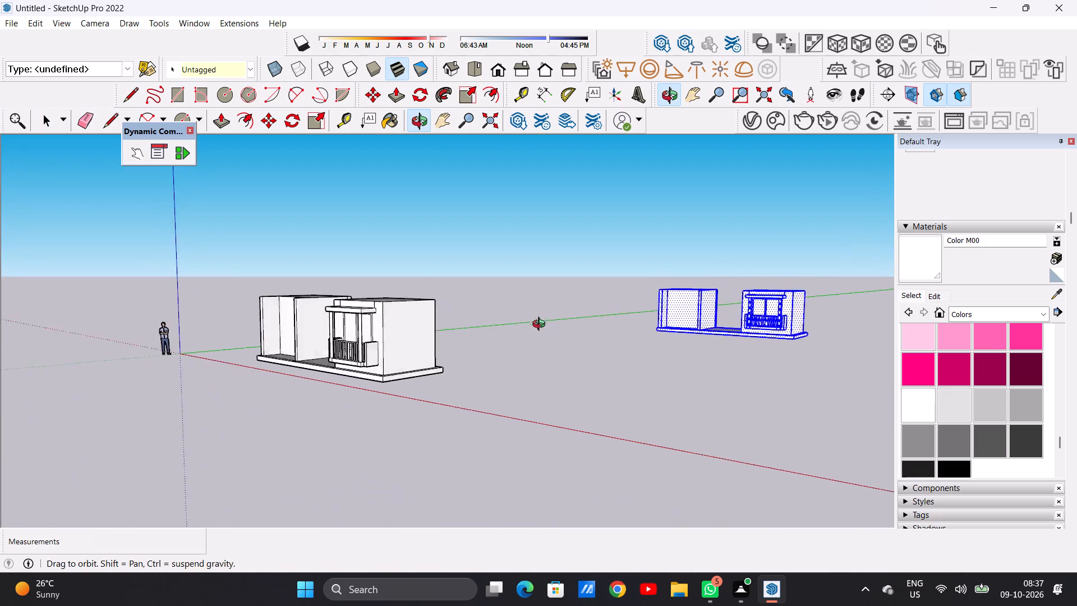
{"action": "middle_click_drag", "start_coordinate": [541, 325], "coordinate": [555, 361]}
{"action": "scroll", "coordinate": [555, 361], "scroll_direction": "down", "scroll_amount": 1}
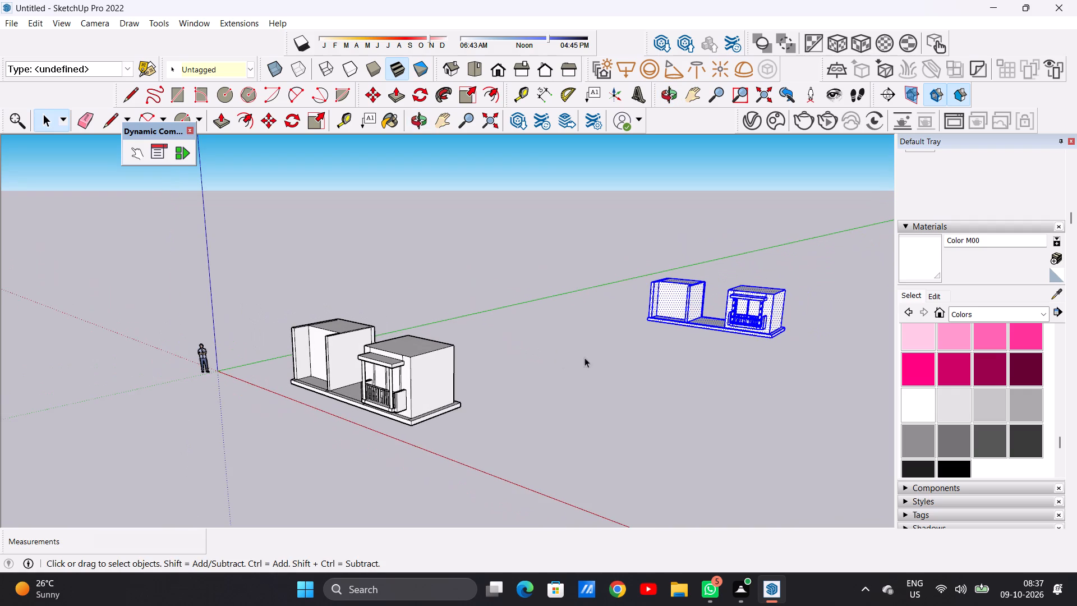
{"action": "scroll", "coordinate": [742, 329], "scroll_direction": "up", "scroll_amount": 5}
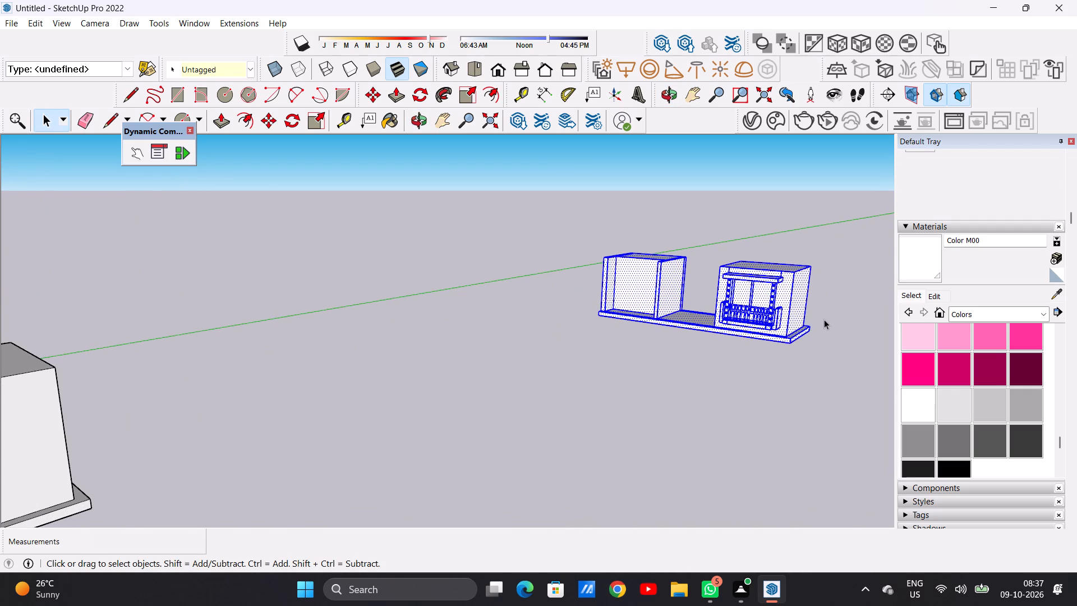
{"action": "key", "text": "m"}
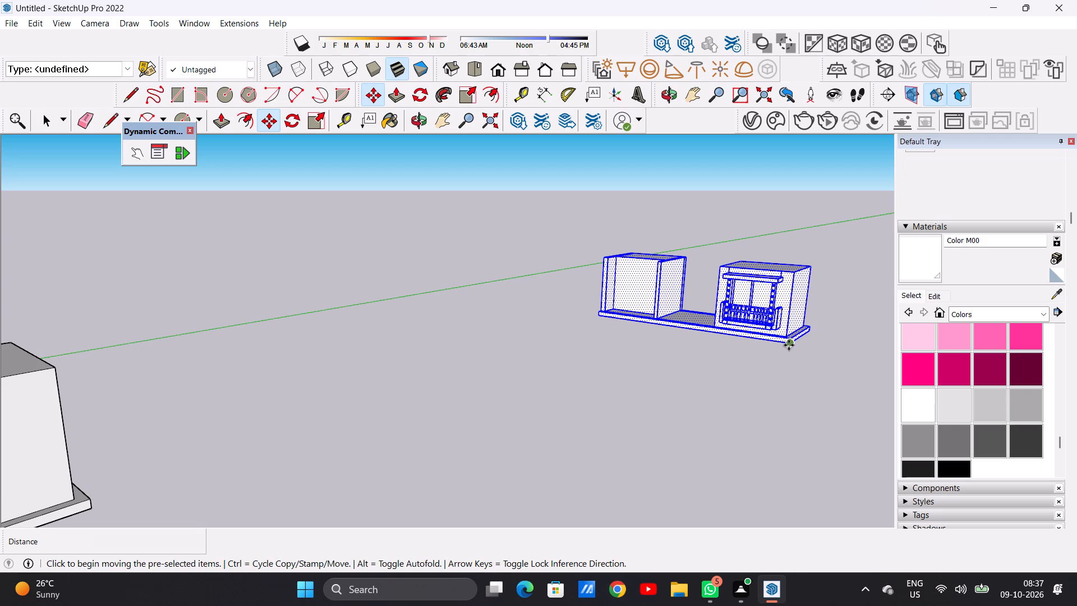
{"action": "left_click", "coordinate": [789, 345]}
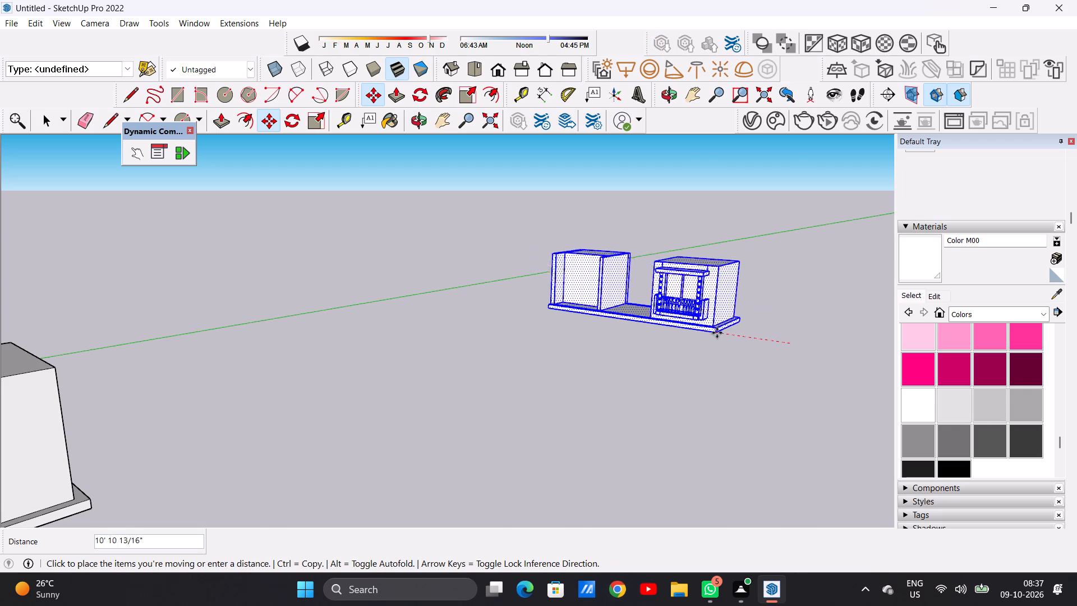
{"action": "scroll", "coordinate": [719, 337], "scroll_direction": "down", "scroll_amount": 9}
{"action": "scroll", "coordinate": [442, 359], "scroll_direction": "up", "scroll_amount": 7}
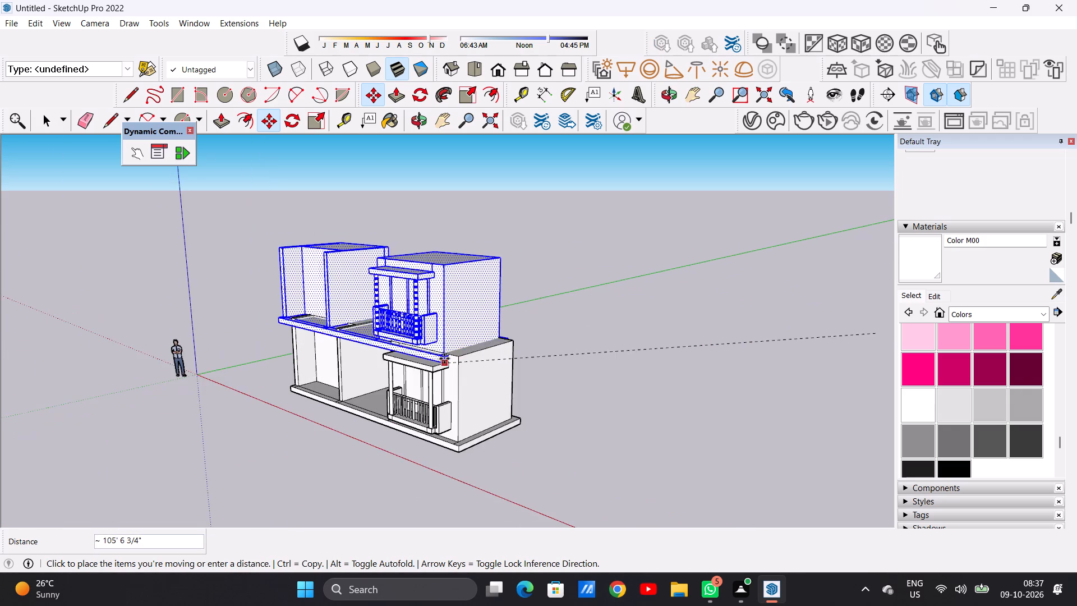
{"action": "scroll", "coordinate": [444, 359], "scroll_direction": "up", "scroll_amount": 9}
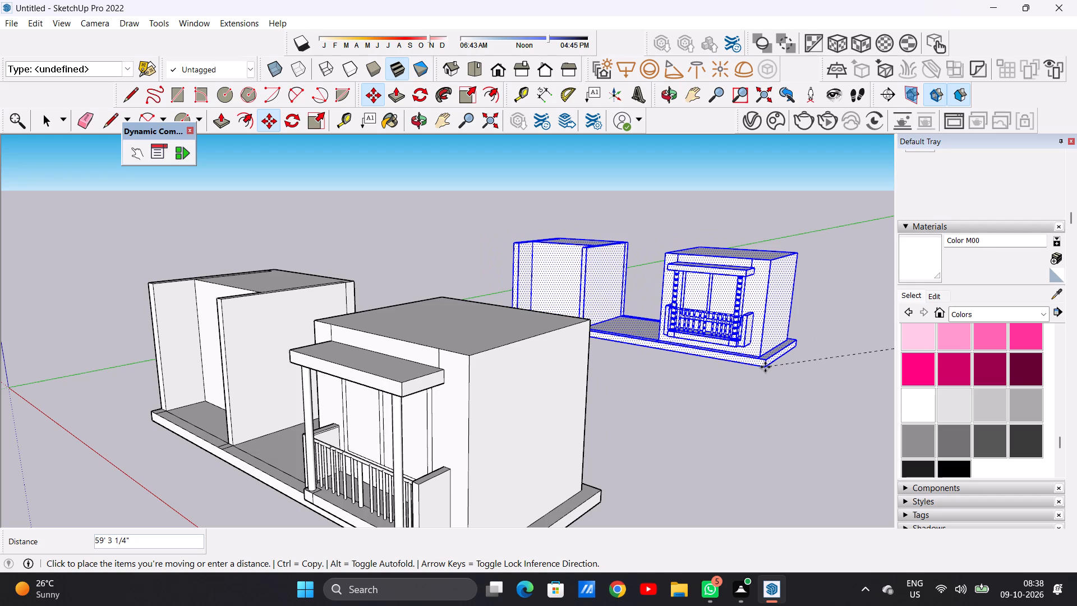
{"action": "left_click", "coordinate": [765, 367]}
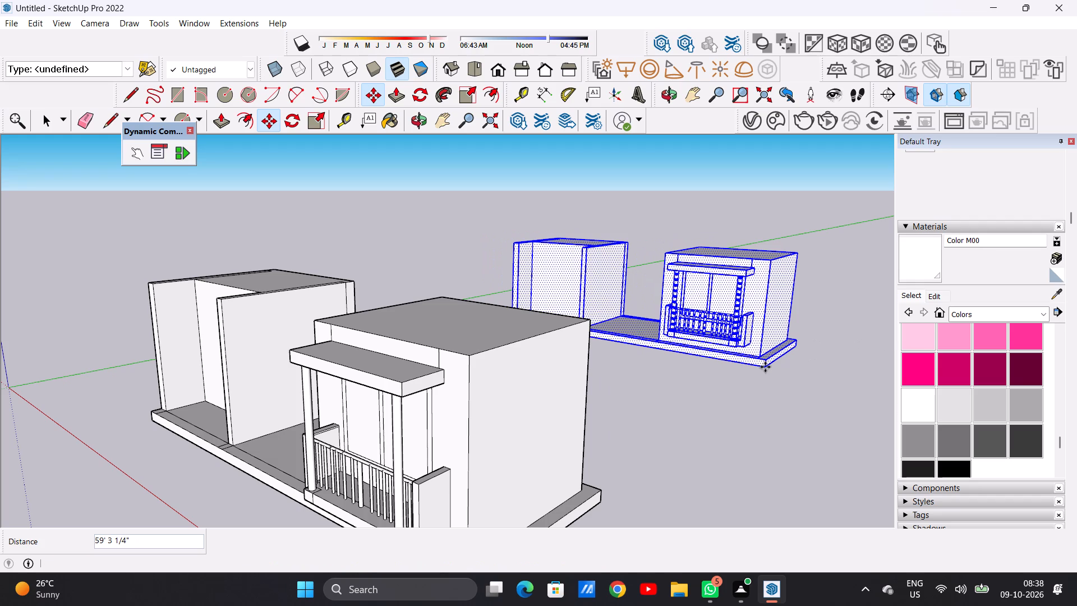
Clear the selection and examine the copied building's open end bay and side walls from the front.
{"action": "scroll", "coordinate": [530, 358], "scroll_direction": "down", "scroll_amount": 9}
{"action": "scroll", "coordinate": [543, 322], "scroll_direction": "up", "scroll_amount": 7}
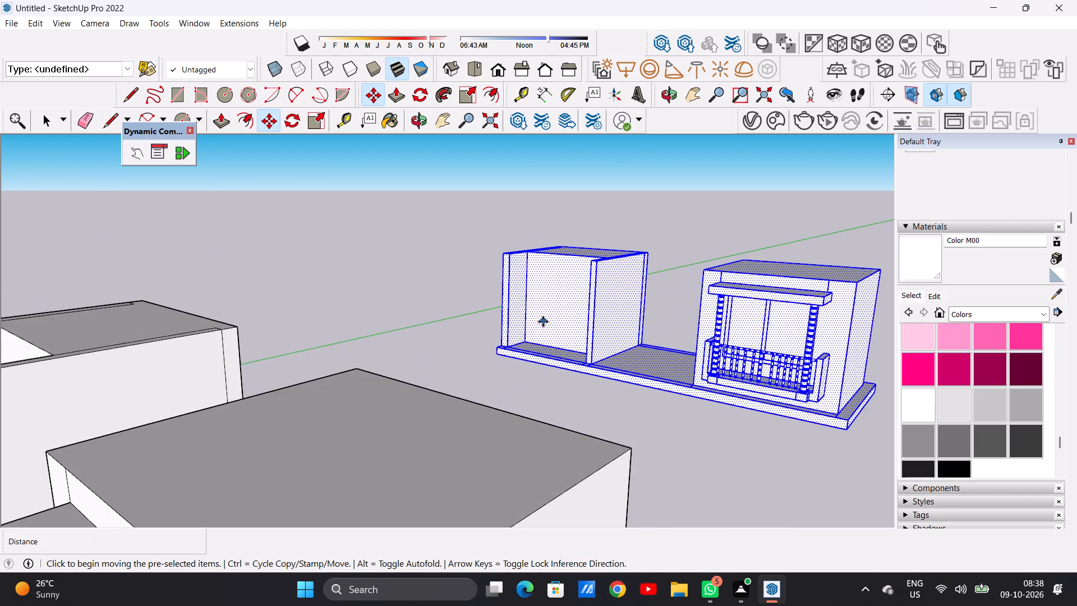
{"action": "key", "text": "space"}
{"action": "middle_click_drag", "start_coordinate": [514, 365], "coordinate": [579, 356]}
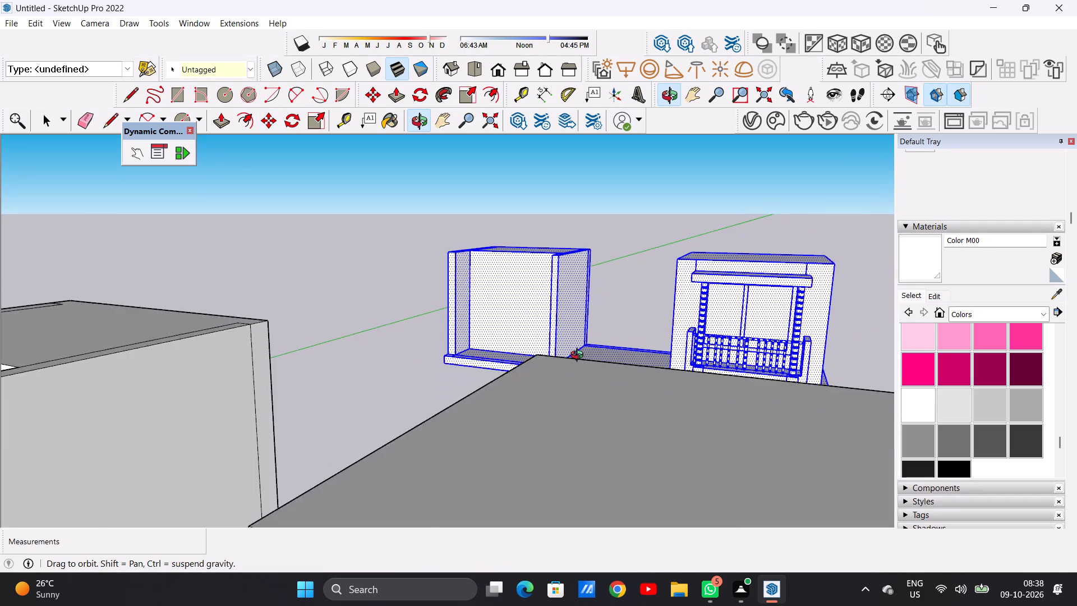
{"action": "middle_click_drag", "start_coordinate": [579, 356], "coordinate": [656, 373]}
{"action": "left_click", "coordinate": [610, 404]}
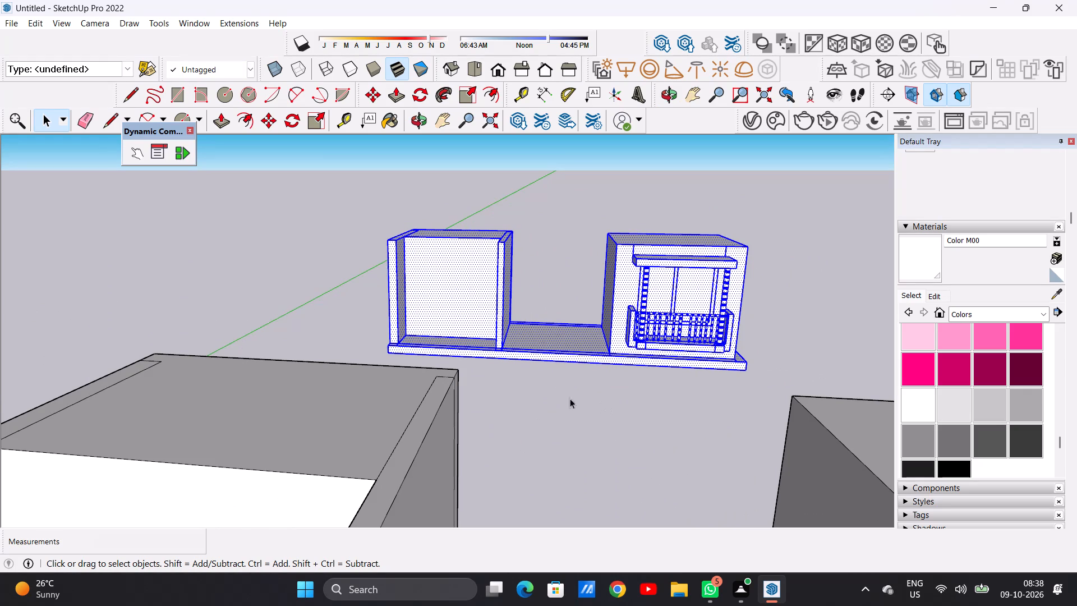
{"action": "scroll", "coordinate": [447, 264], "scroll_direction": "up", "scroll_amount": 7}
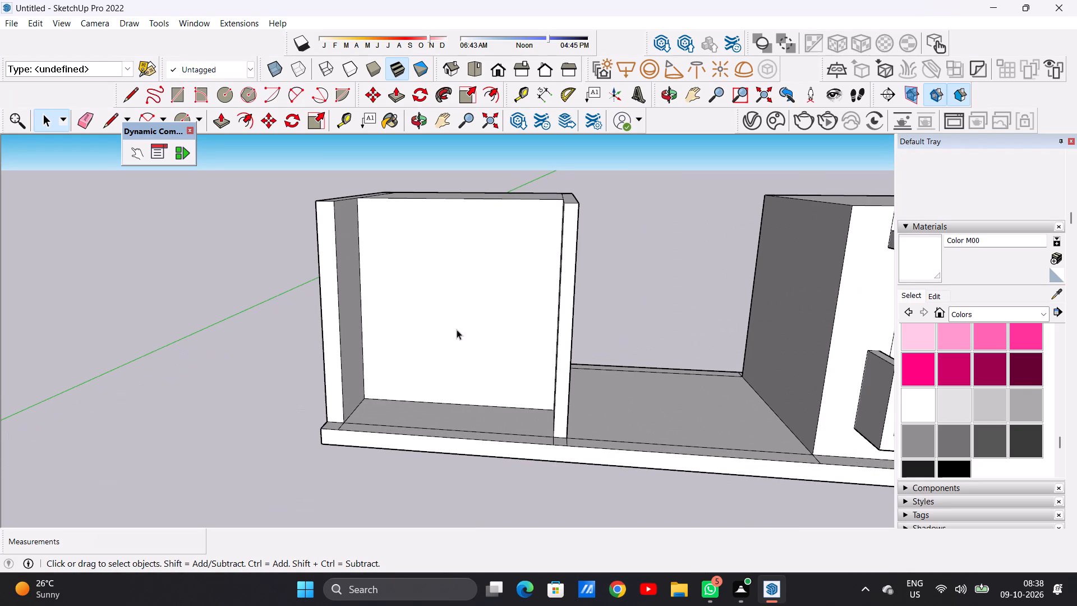
{"action": "scroll", "coordinate": [470, 355], "scroll_direction": "down", "scroll_amount": 9}
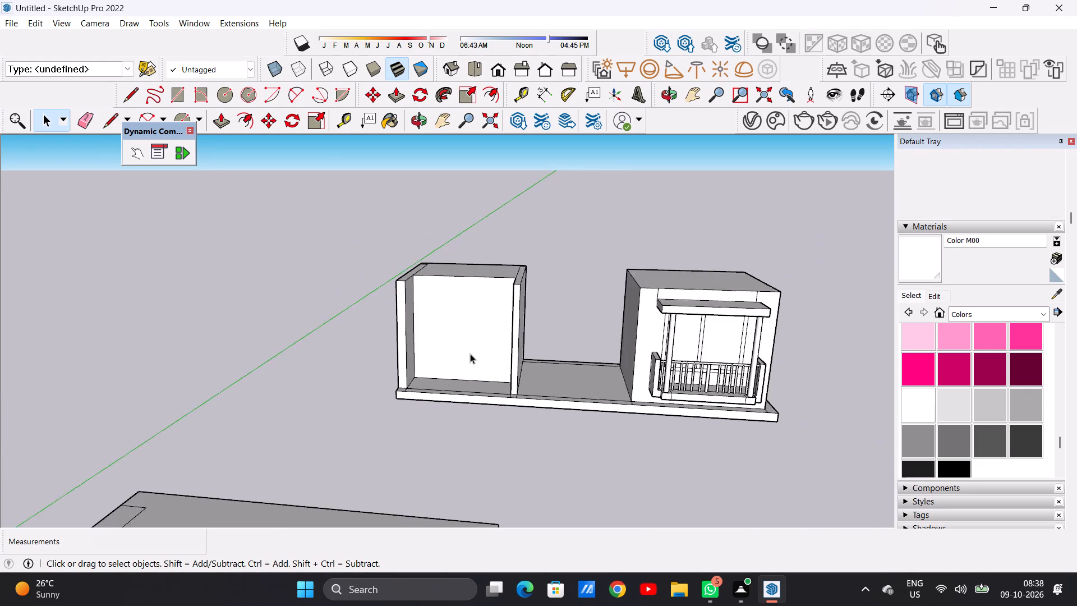
{"action": "scroll", "coordinate": [470, 353], "scroll_direction": "down", "scroll_amount": 2}
{"action": "middle_click_drag", "start_coordinate": [483, 353], "coordinate": [498, 334]}
{"action": "scroll", "coordinate": [485, 307], "scroll_direction": "up", "scroll_amount": 7}
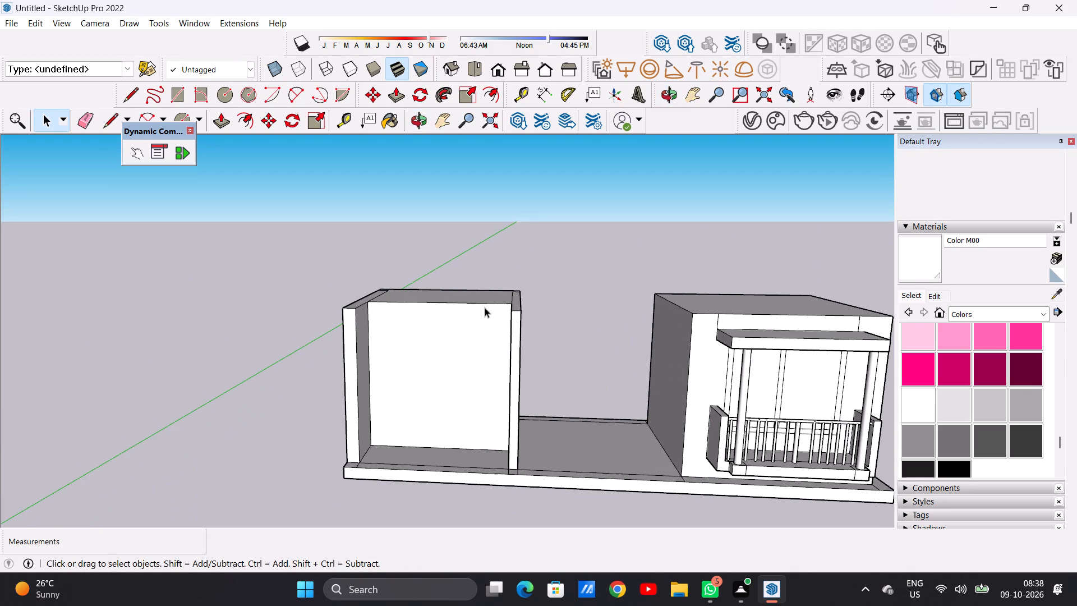
{"action": "middle_click_drag", "start_coordinate": [482, 345], "coordinate": [481, 329]}
{"action": "scroll", "coordinate": [482, 339], "scroll_direction": "up", "scroll_amount": 2}
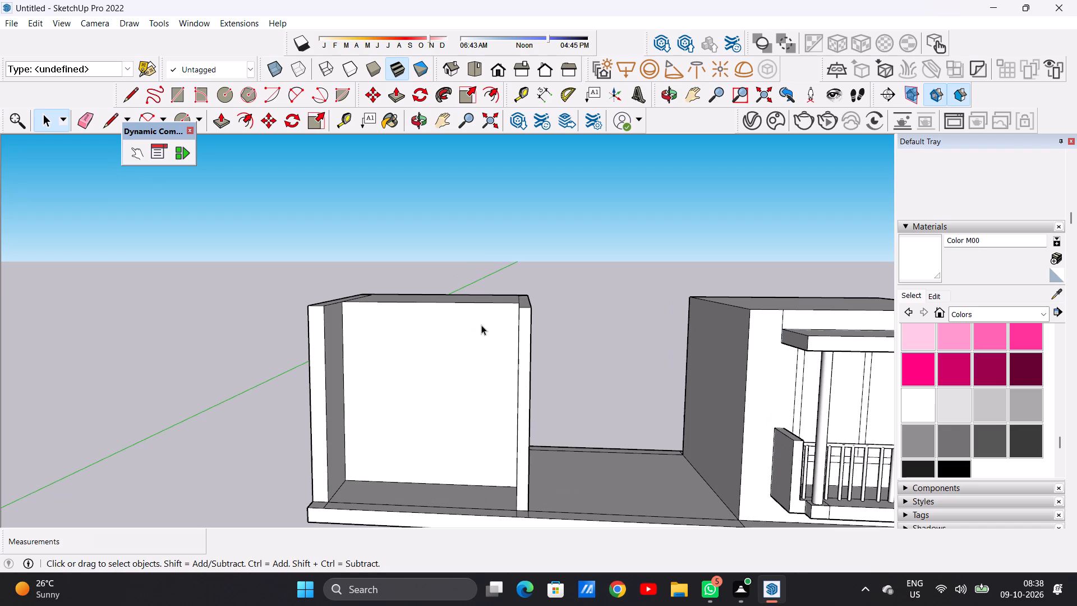
{"action": "middle_click_drag", "start_coordinate": [467, 351], "coordinate": [478, 346]}
{"action": "scroll", "coordinate": [447, 395], "scroll_direction": "down", "scroll_amount": 5}
{"action": "scroll", "coordinate": [441, 467], "scroll_direction": "up", "scroll_amount": 2}
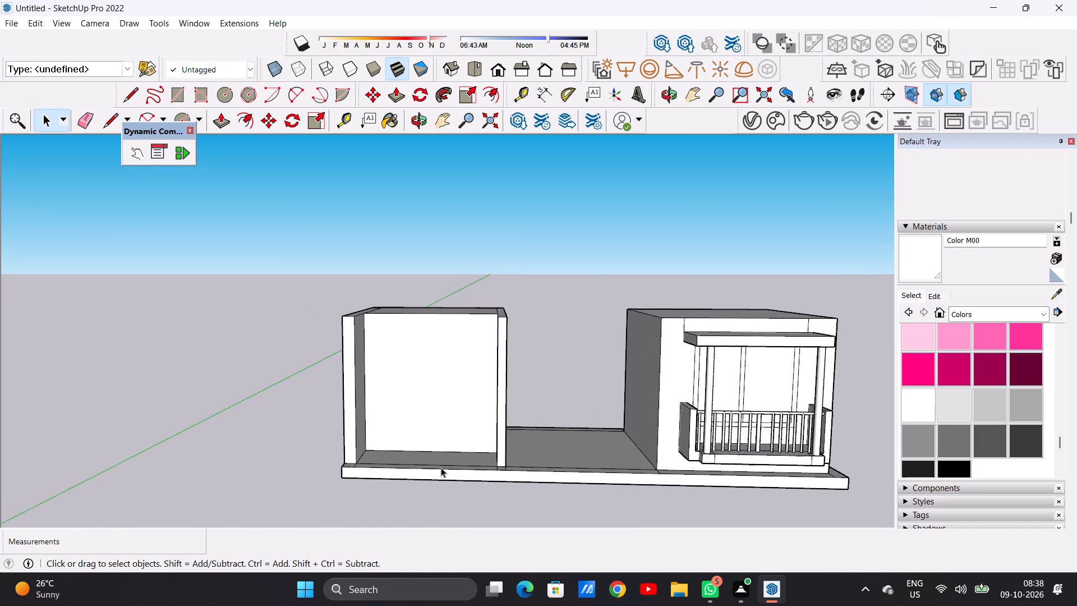
{"action": "scroll", "coordinate": [441, 467], "scroll_direction": "up", "scroll_amount": 2}
{"action": "scroll", "coordinate": [482, 355], "scroll_direction": "up", "scroll_amount": 2}
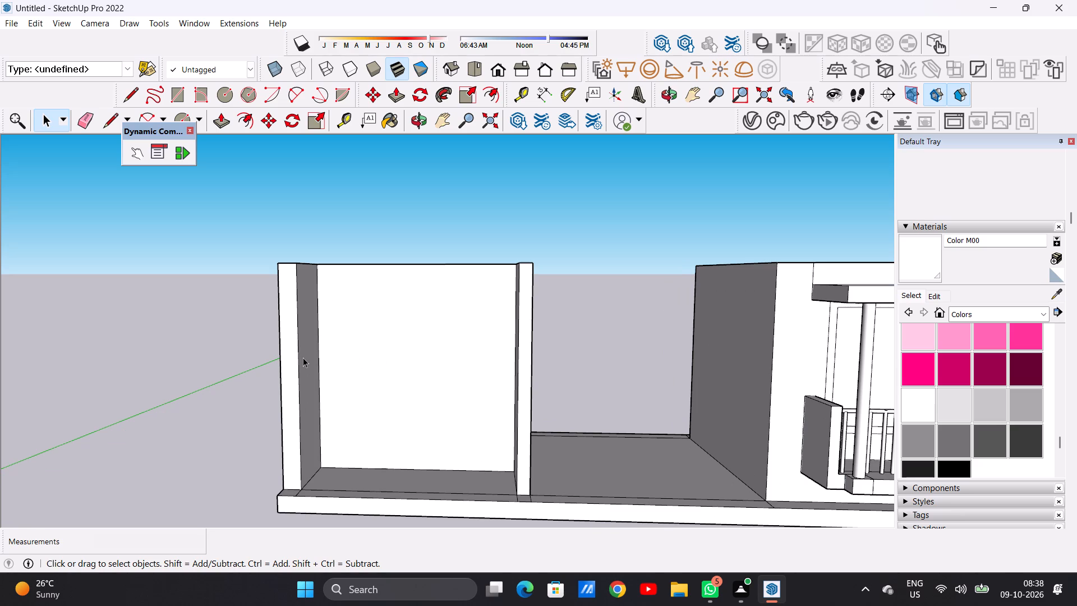
Push/Pull the recessed wall face of the copy's open end bay forward about 3' 2 7/16", flush with the side walls' front ends.
{"action": "middle_click_drag", "start_coordinate": [338, 322], "coordinate": [412, 365]}
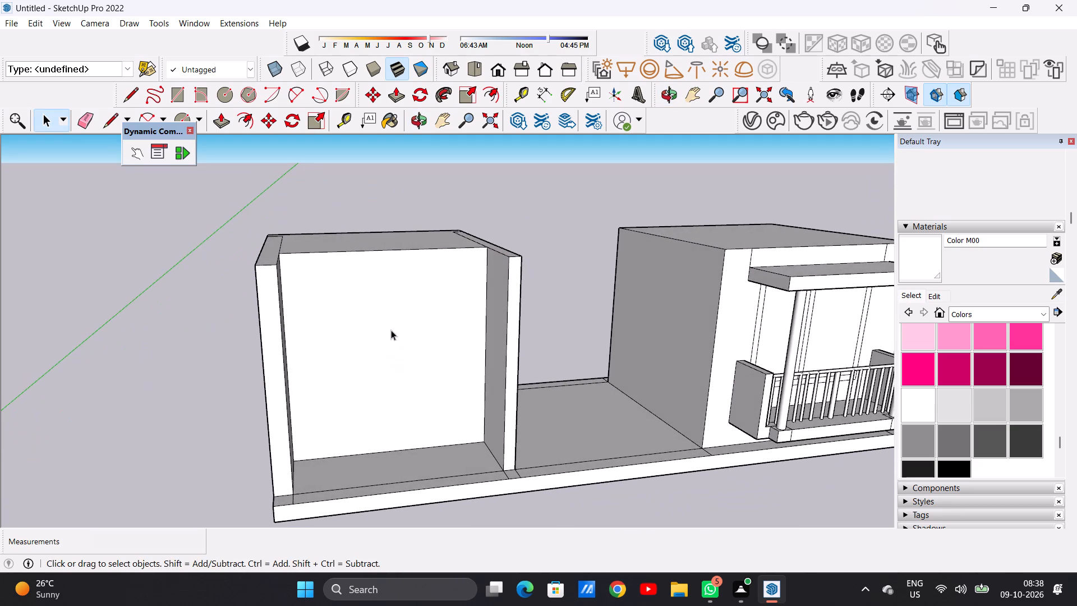
{"action": "scroll", "coordinate": [391, 330], "scroll_direction": "down", "scroll_amount": 5}
{"action": "scroll", "coordinate": [388, 333], "scroll_direction": "up", "scroll_amount": 2}
{"action": "key", "text": "p"}
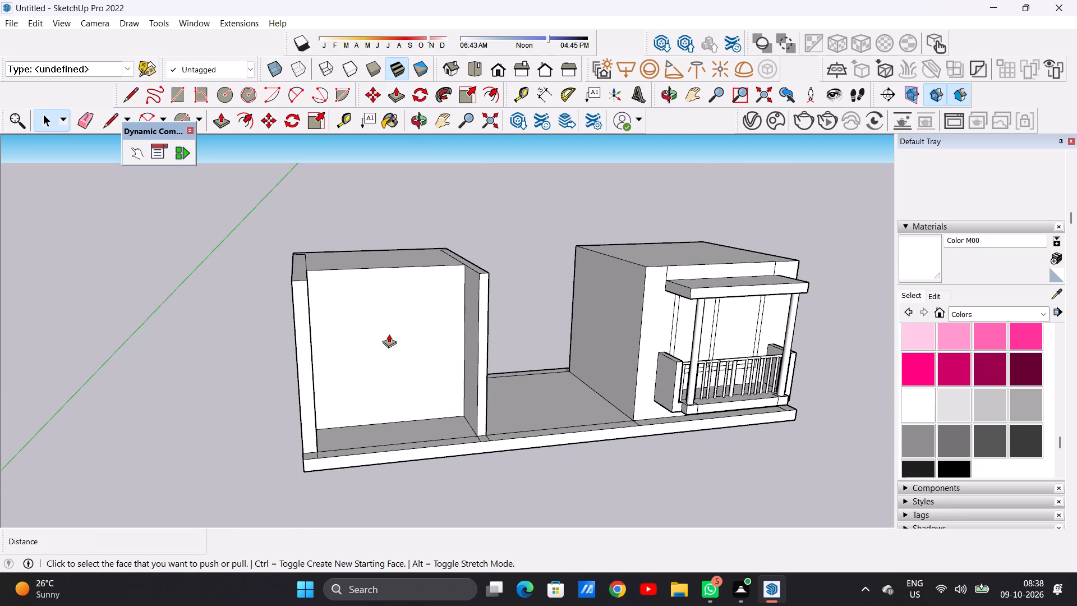
{"action": "left_click", "coordinate": [378, 313]}
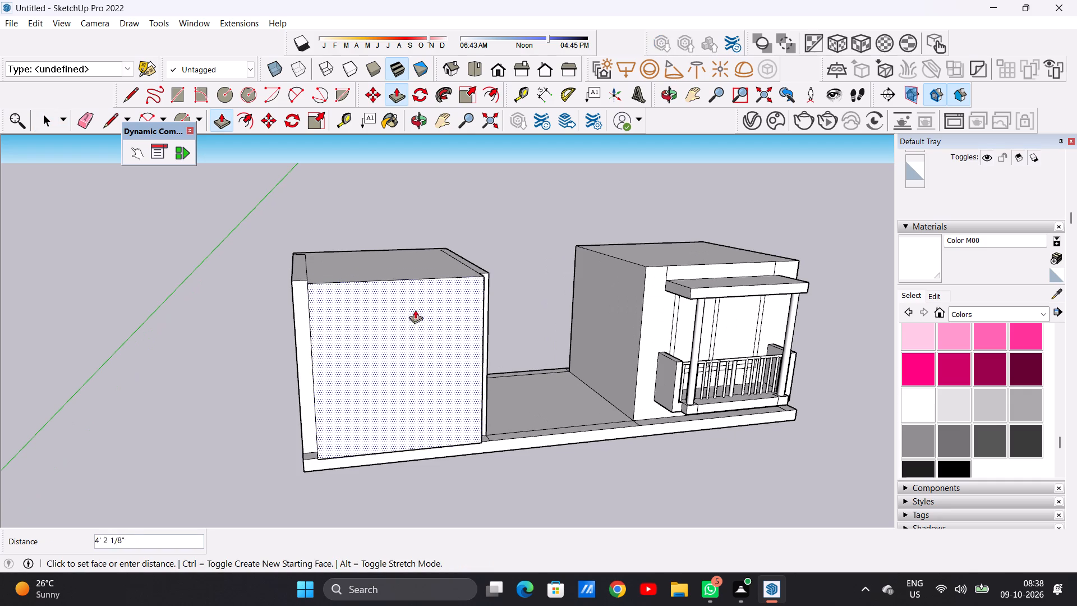
{"action": "left_click", "coordinate": [486, 269]}
{"action": "key", "text": "space"}
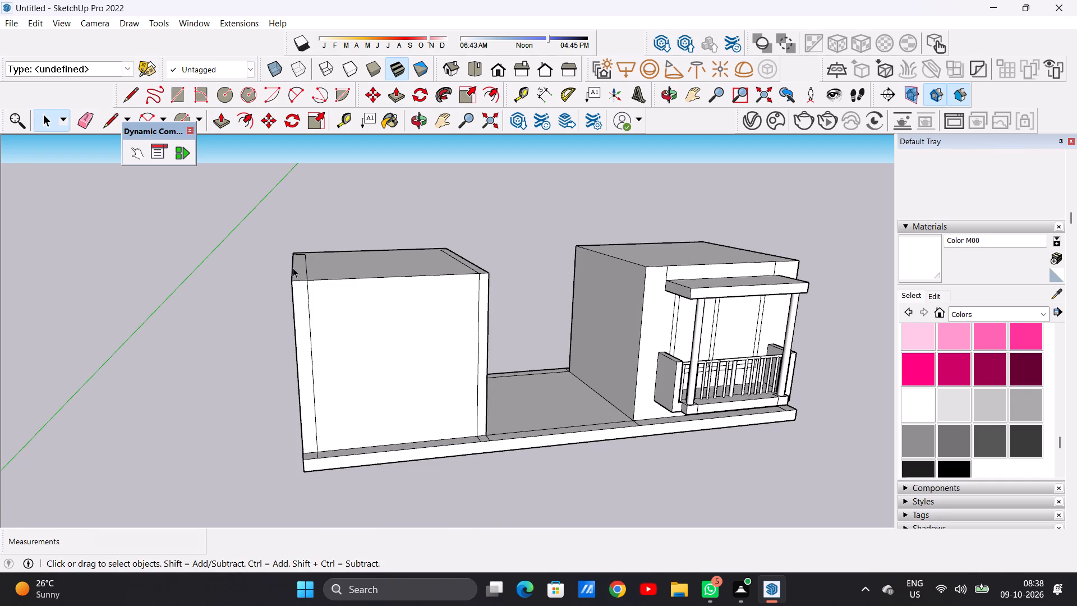
Draw a window rectangle of about 5' 9 1/2" by 5' 9/16" on the front wall of the copy's filled end bay.
{"action": "scroll", "coordinate": [323, 365], "scroll_direction": "down", "scroll_amount": 3}
{"action": "middle_click_drag", "start_coordinate": [390, 410], "coordinate": [343, 406]}
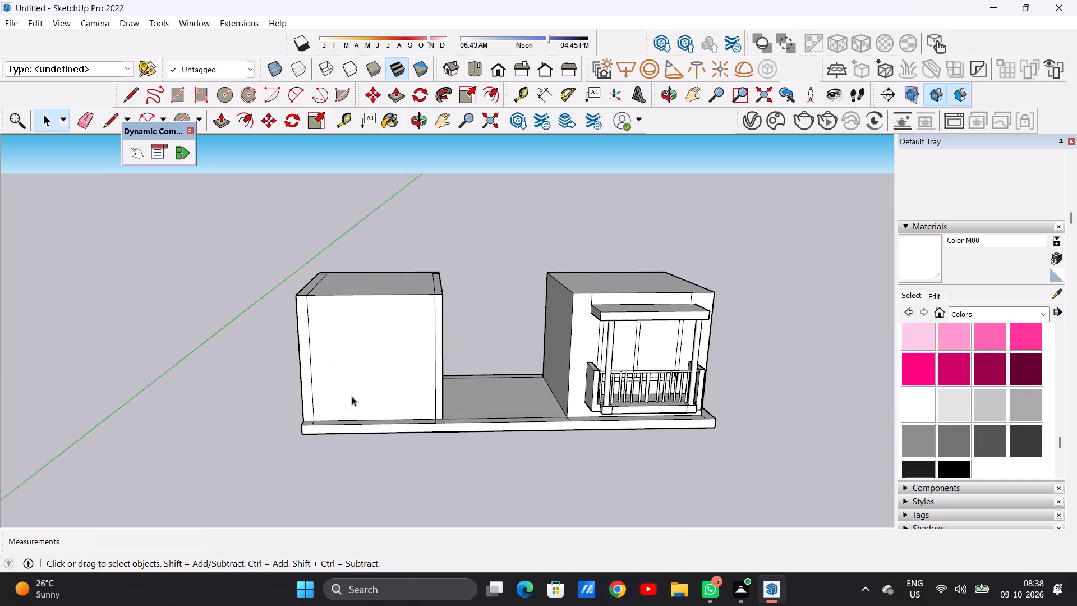
{"action": "scroll", "coordinate": [374, 378], "scroll_direction": "up", "scroll_amount": 5}
{"action": "middle_click_drag", "start_coordinate": [341, 313], "coordinate": [331, 306]}
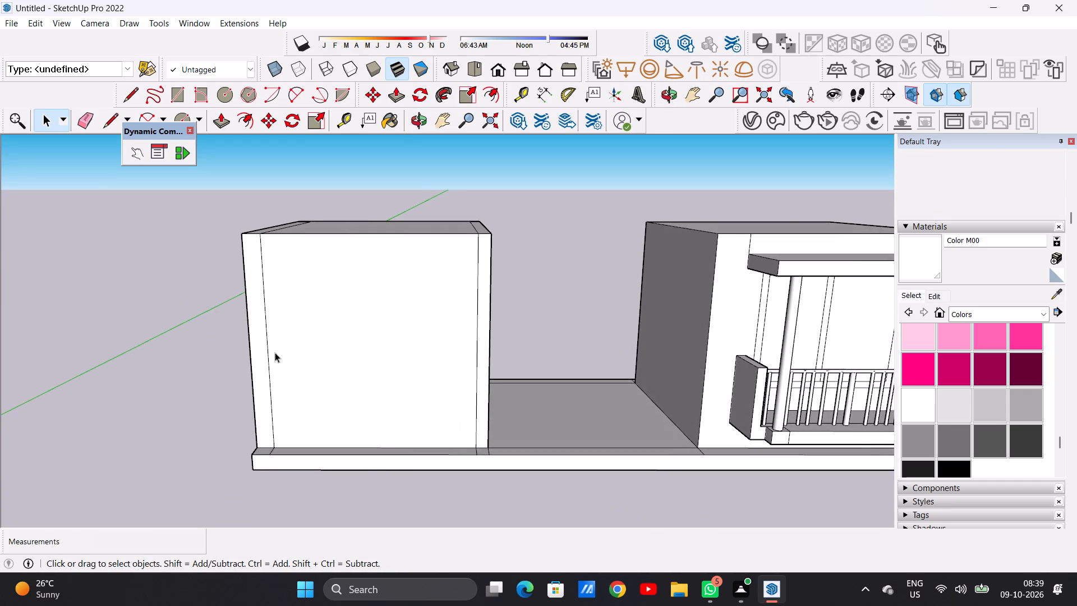
{"action": "scroll", "coordinate": [254, 370], "scroll_direction": "down", "scroll_amount": 3}
{"action": "scroll", "coordinate": [387, 355], "scroll_direction": "up", "scroll_amount": 2}
{"action": "middle_click_drag", "start_coordinate": [372, 373], "coordinate": [375, 341]}
{"action": "scroll", "coordinate": [351, 350], "scroll_direction": "down", "scroll_amount": 2}
{"action": "middle_click_drag", "start_coordinate": [397, 362], "coordinate": [411, 347]}
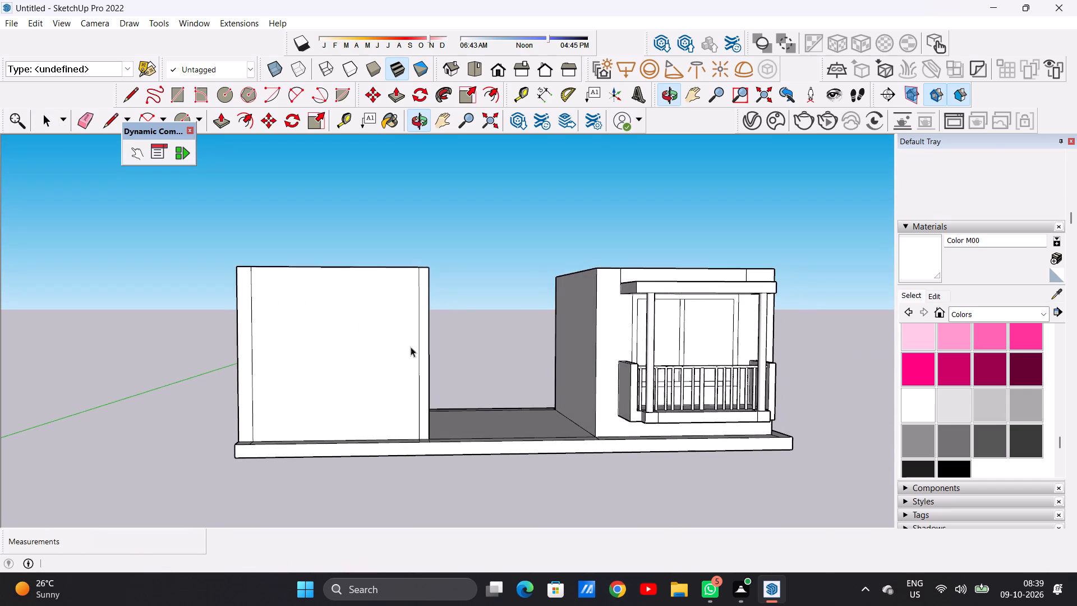
{"action": "scroll", "coordinate": [386, 322], "scroll_direction": "up", "scroll_amount": 1}
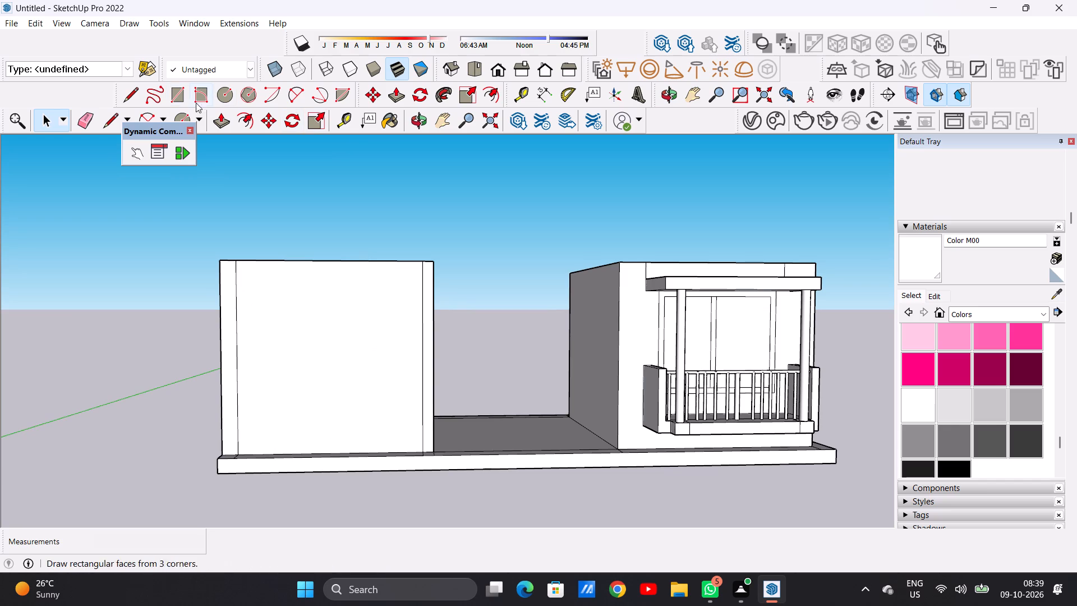
{"action": "left_click", "coordinate": [174, 94]}
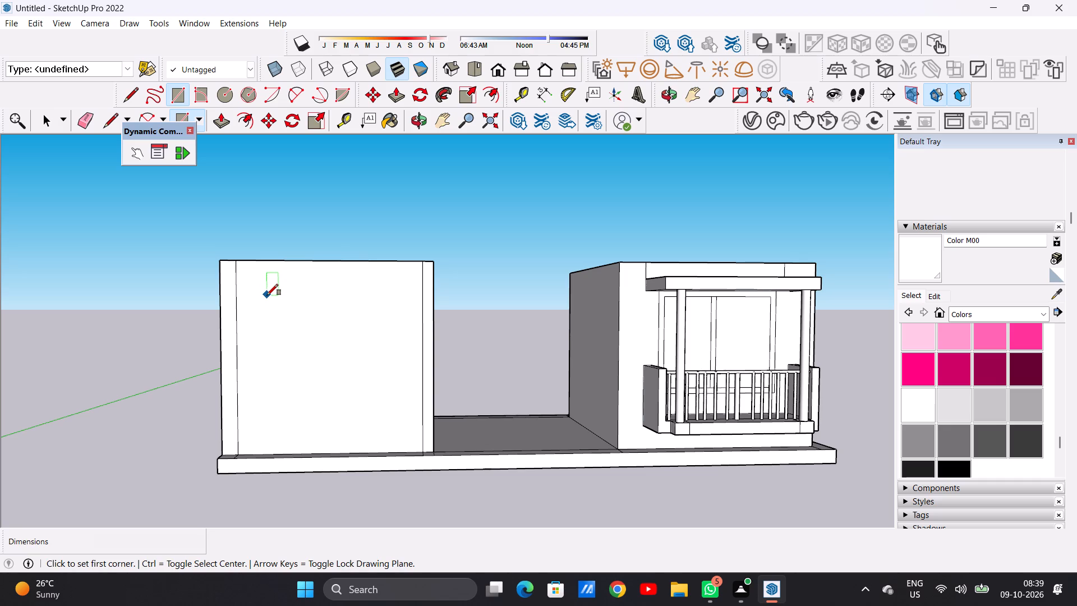
{"action": "left_click", "coordinate": [267, 295]}
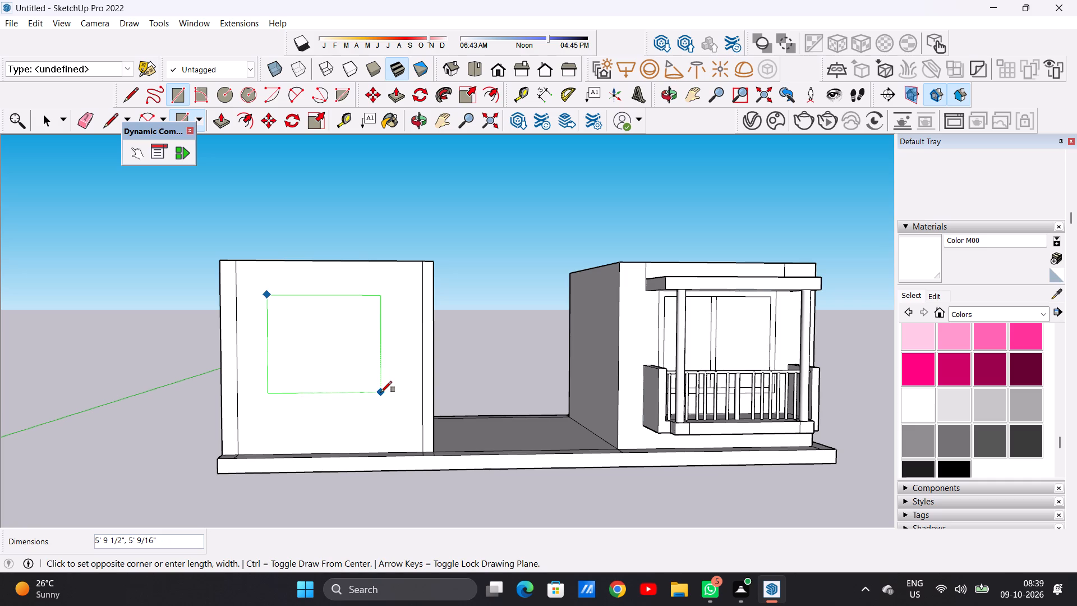
{"action": "left_click", "coordinate": [381, 392]}
{"action": "key", "text": "space"}
Offset the window rectangle inward by about 4 13/16" to outline its frame.
{"action": "type", "text": "OF"}
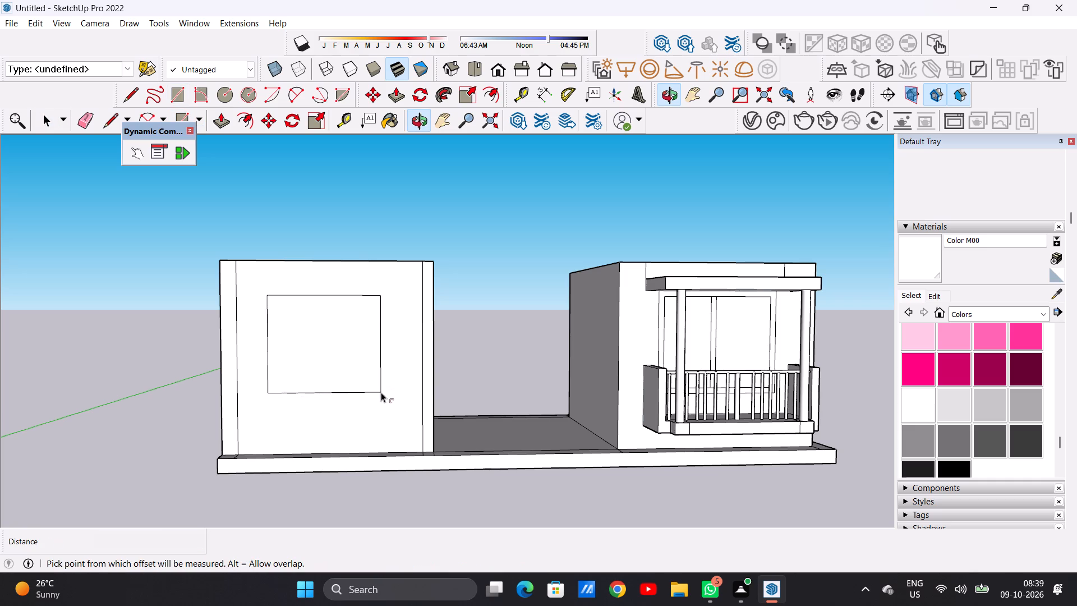
{"action": "left_click", "coordinate": [296, 302]}
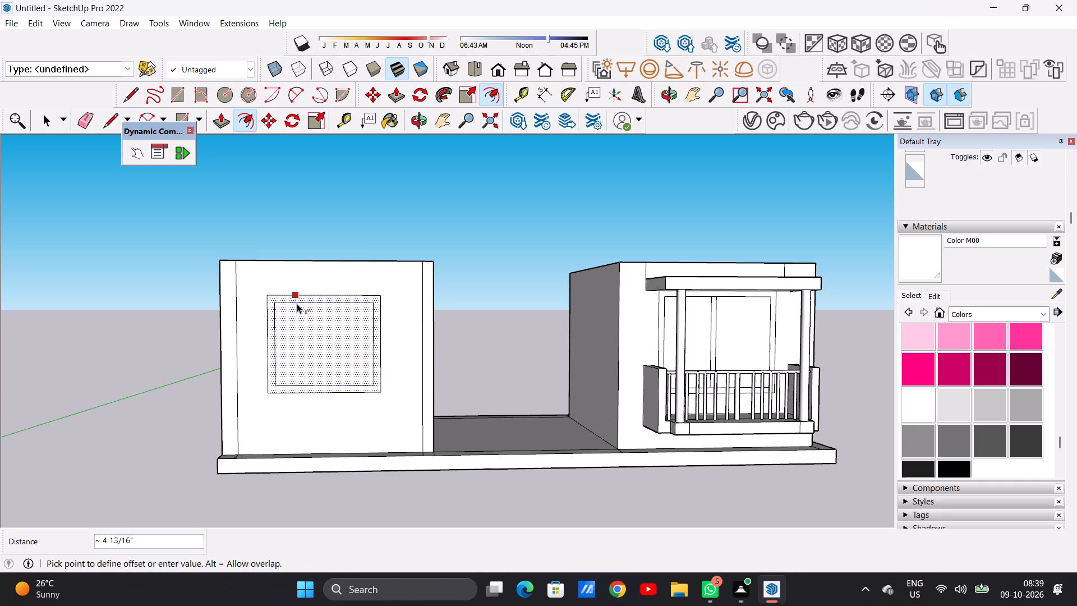
{"action": "left_click", "coordinate": [297, 302]}
{"action": "key", "text": "space"}
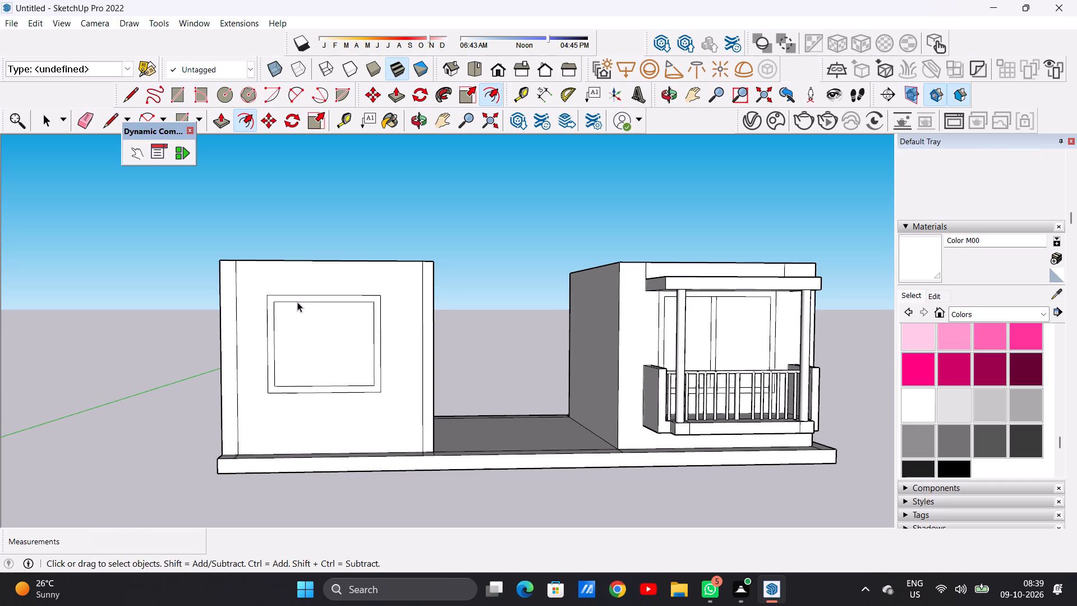
Draw two closely spaced vertical mullion lines, each about 4' 4 5/16" long, across the middle of the window's inner rectangle.
{"action": "type", "text": "L"}
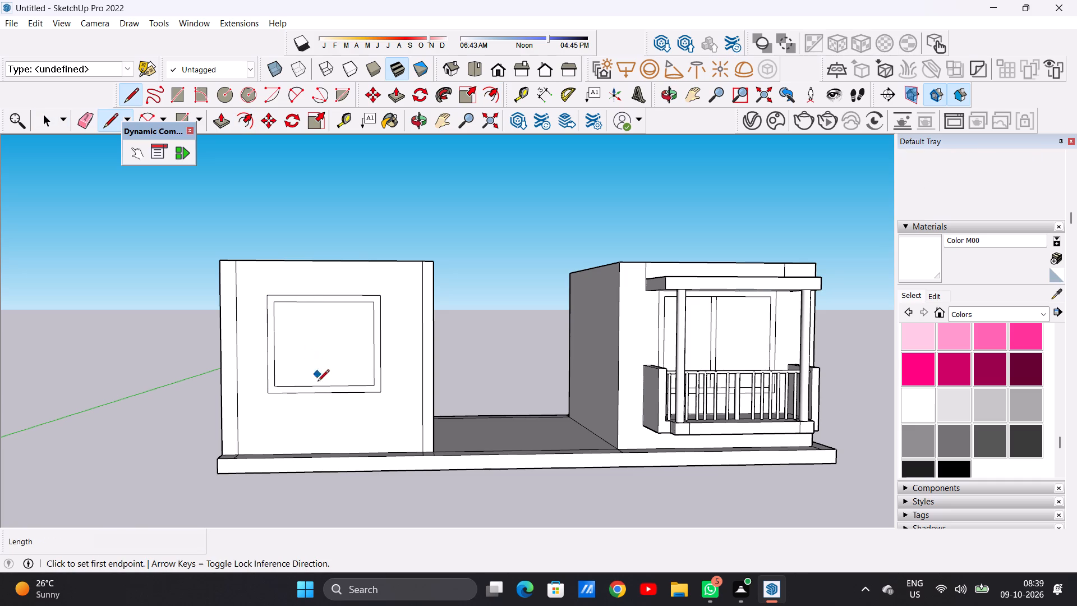
{"action": "scroll", "coordinate": [318, 394], "scroll_direction": "up", "scroll_amount": 5}
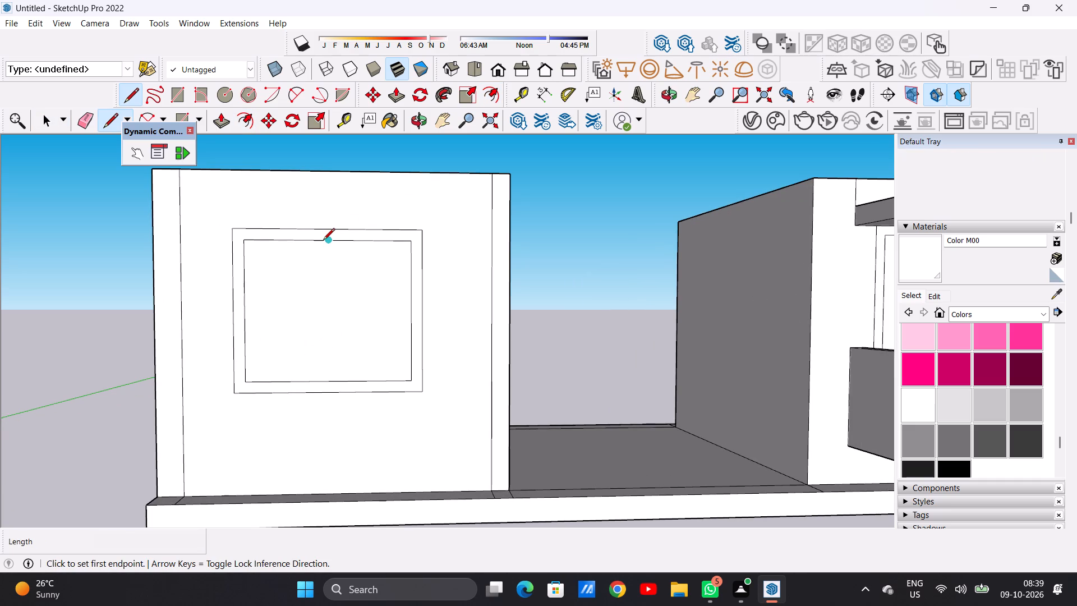
{"action": "left_click", "coordinate": [316, 242]}
{"action": "left_click", "coordinate": [325, 380]}
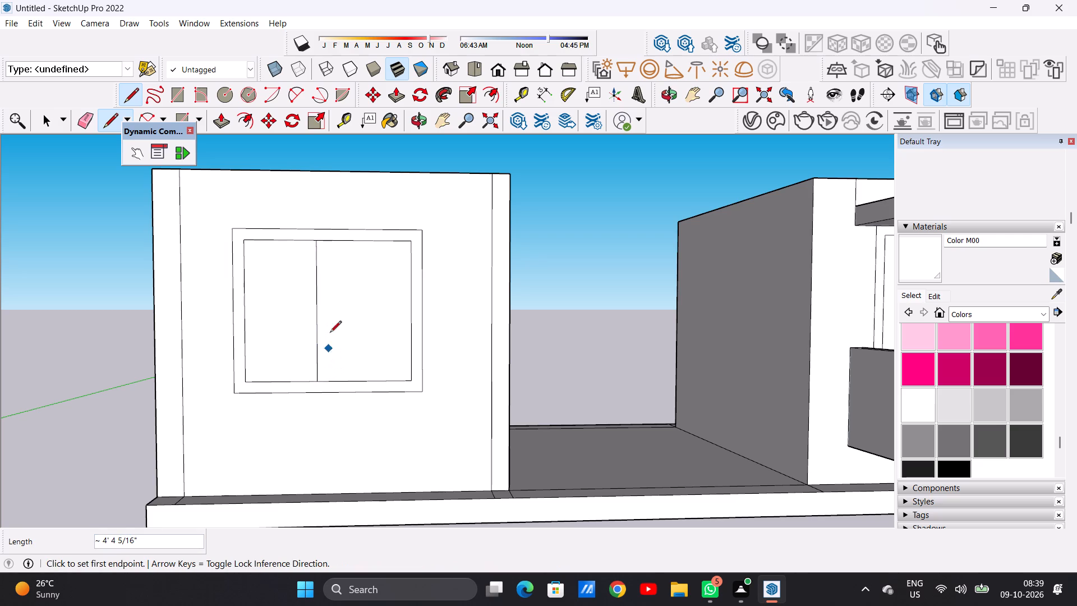
{"action": "left_click", "coordinate": [326, 242]}
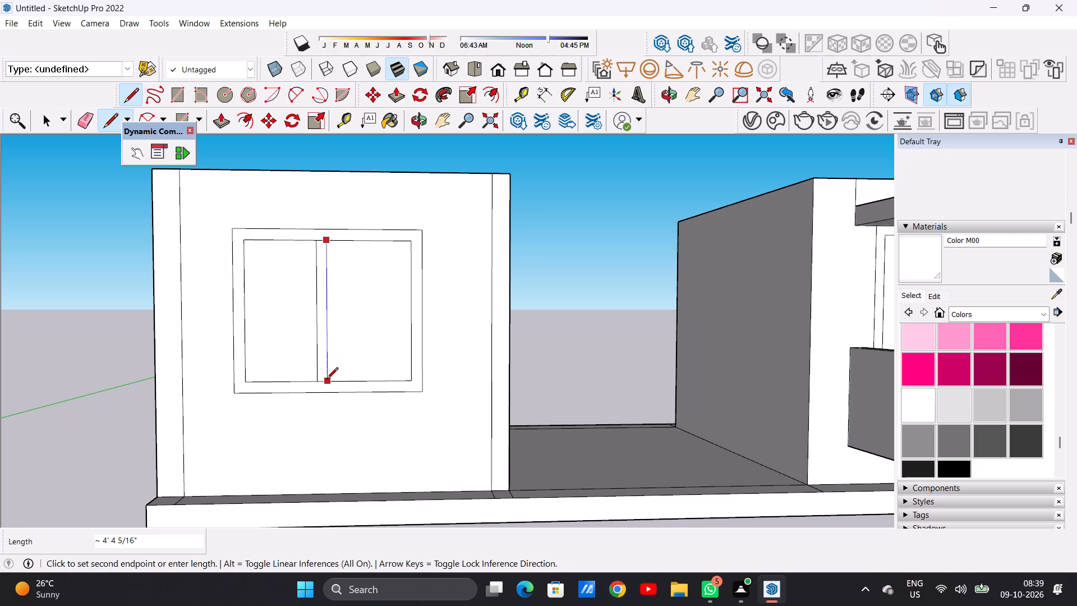
{"action": "left_click", "coordinate": [326, 380]}
{"action": "key", "text": "space"}
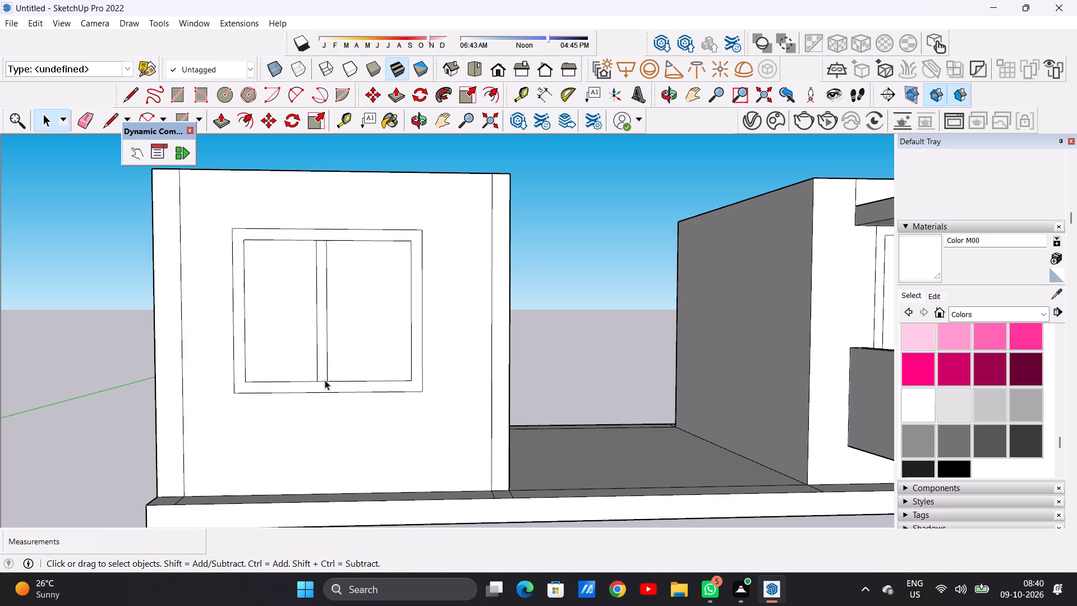
Draw a canopy rectangle of about 7' 1/16" by 10 13/16" on the wall directly above the new window, overhanging both sides.
{"action": "scroll", "coordinate": [289, 352], "scroll_direction": "down", "scroll_amount": 3}
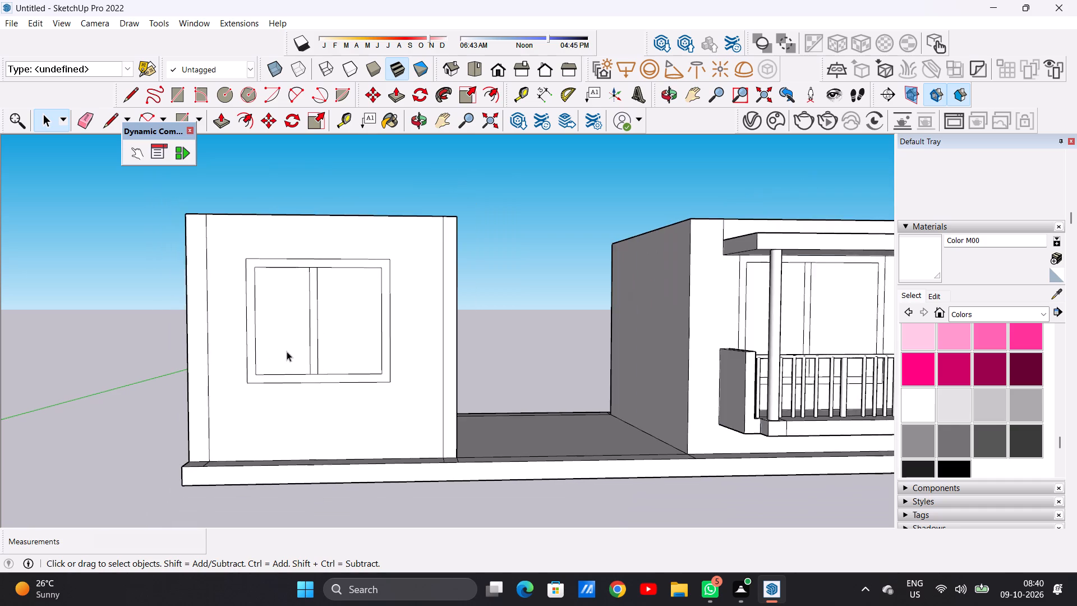
{"action": "scroll", "coordinate": [282, 351], "scroll_direction": "down", "scroll_amount": 6}
{"action": "scroll", "coordinate": [344, 358], "scroll_direction": "down", "scroll_amount": 9}
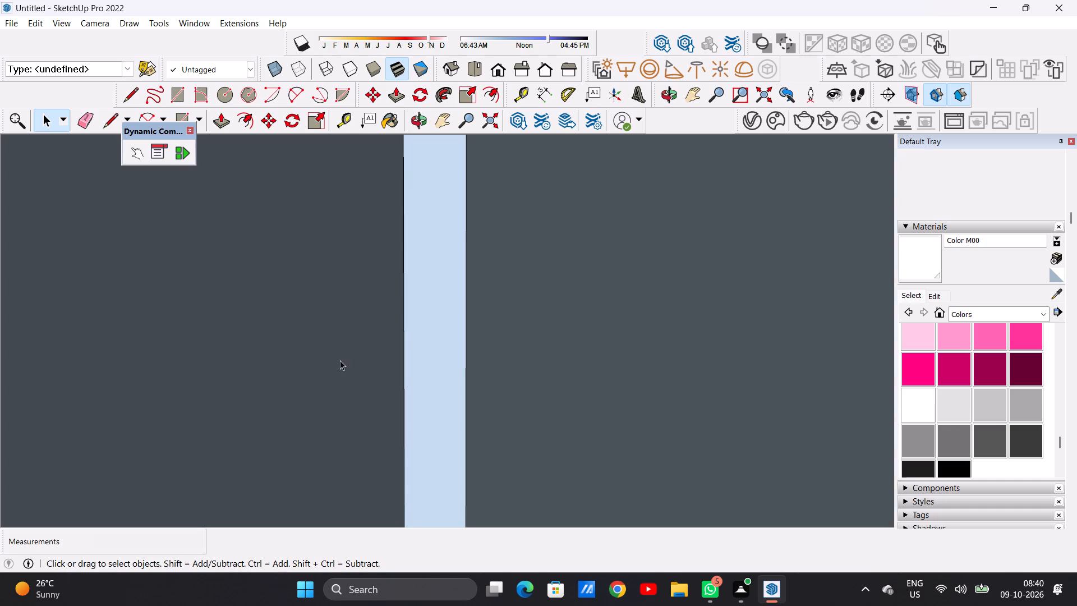
{"action": "left_click", "coordinate": [496, 65]}
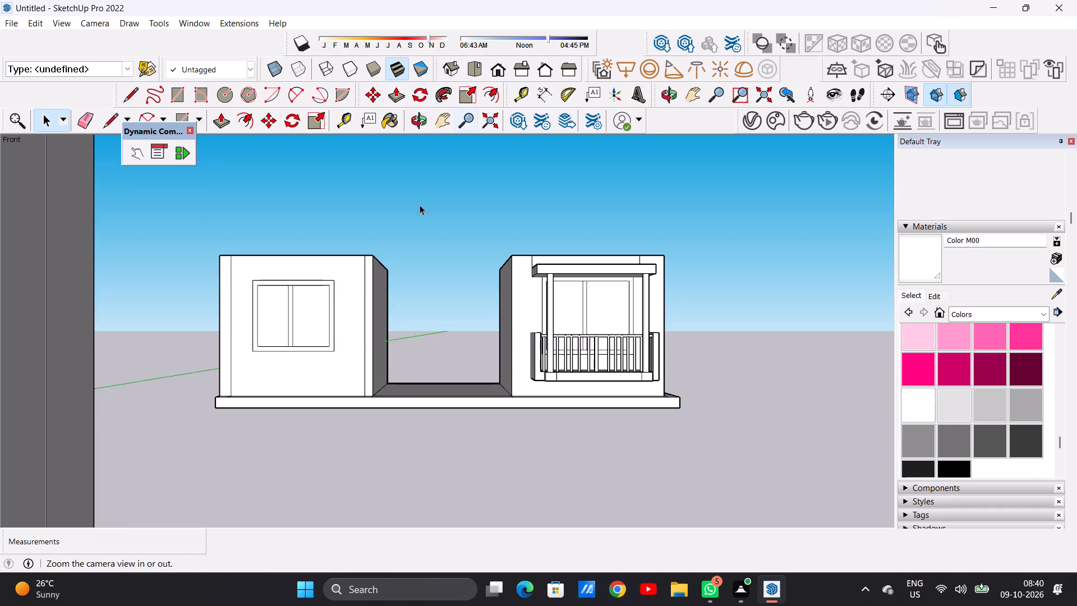
{"action": "scroll", "coordinate": [382, 407], "scroll_direction": "down", "scroll_amount": 3}
{"action": "scroll", "coordinate": [363, 347], "scroll_direction": "up", "scroll_amount": 6}
{"action": "middle_click_drag", "start_coordinate": [298, 347], "coordinate": [316, 359]}
{"action": "scroll", "coordinate": [325, 320], "scroll_direction": "up", "scroll_amount": 3}
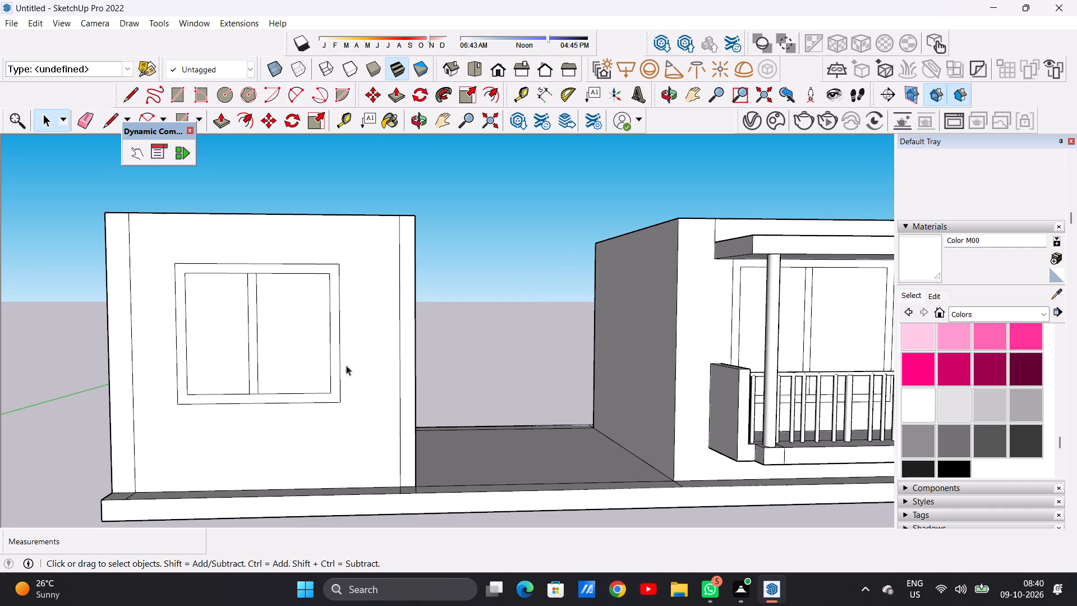
{"action": "scroll", "coordinate": [352, 360], "scroll_direction": "down", "scroll_amount": 3}
{"action": "scroll", "coordinate": [315, 442], "scroll_direction": "up", "scroll_amount": 2}
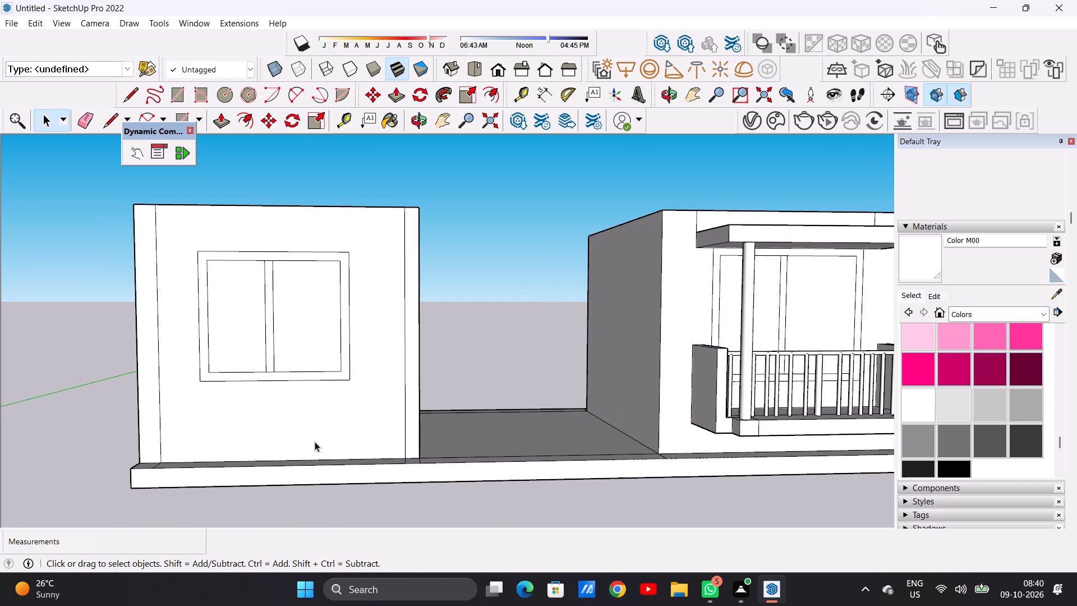
{"action": "key", "text": "r"}
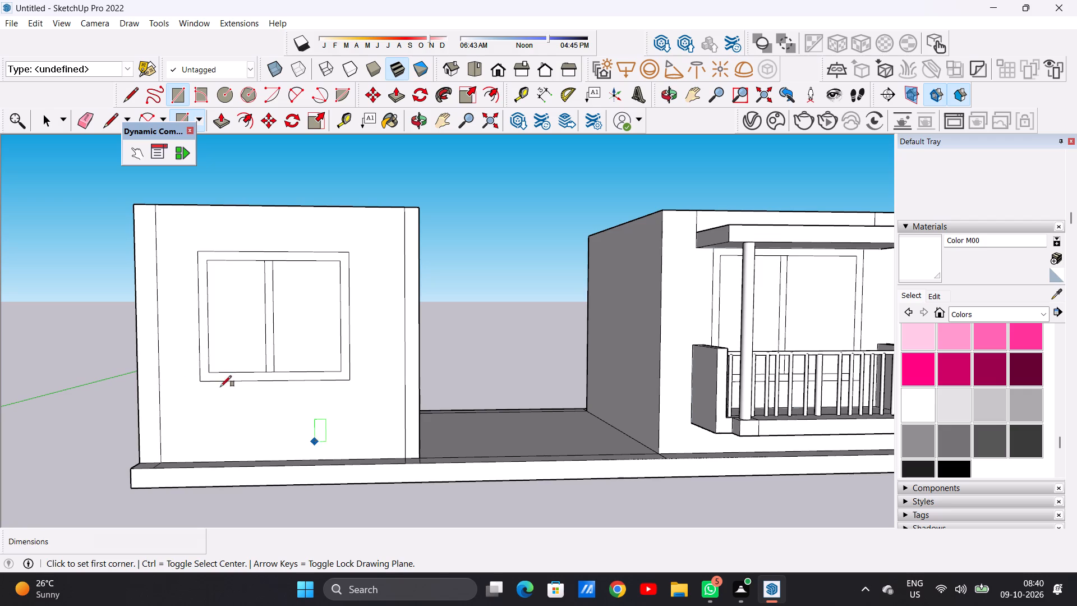
{"action": "scroll", "coordinate": [198, 244], "scroll_direction": "up", "scroll_amount": 5}
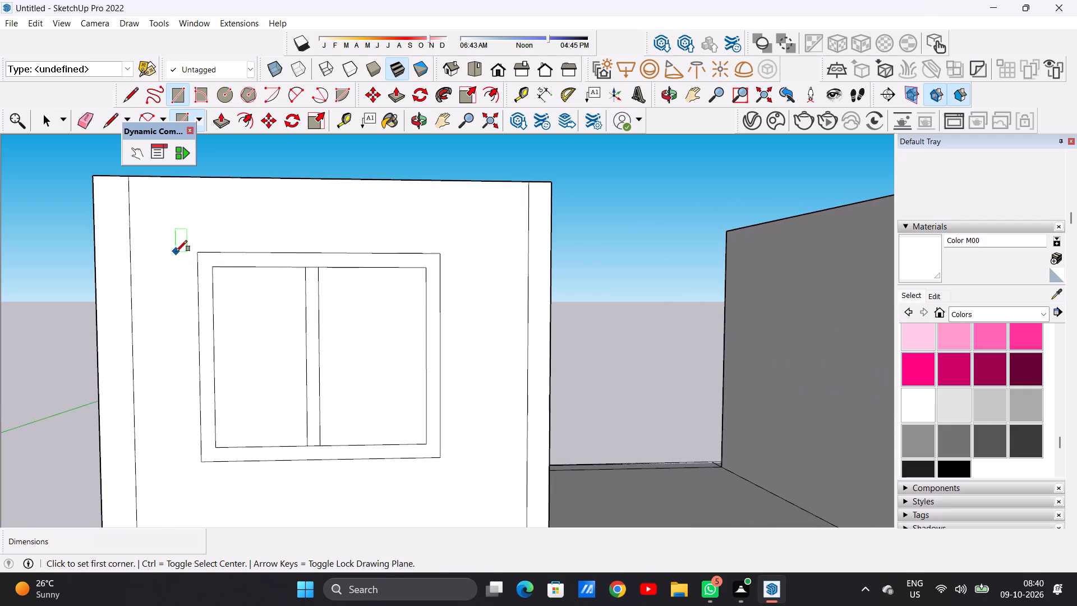
{"action": "left_click", "coordinate": [176, 251]}
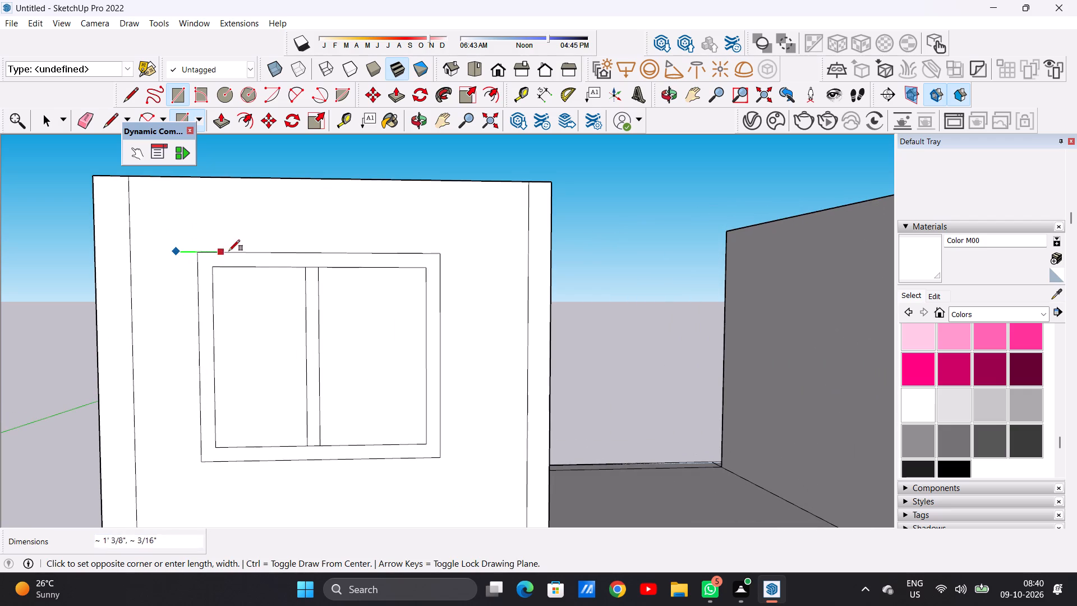
{"action": "left_click", "coordinate": [470, 251]}
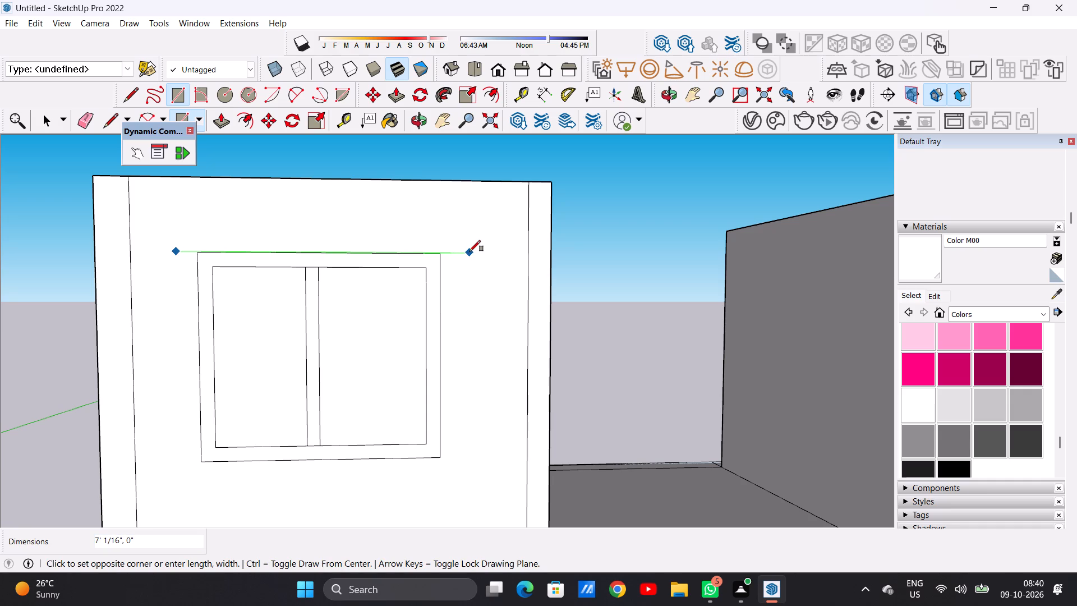
{"action": "left_click", "coordinate": [470, 216]}
{"action": "key", "text": "space"}
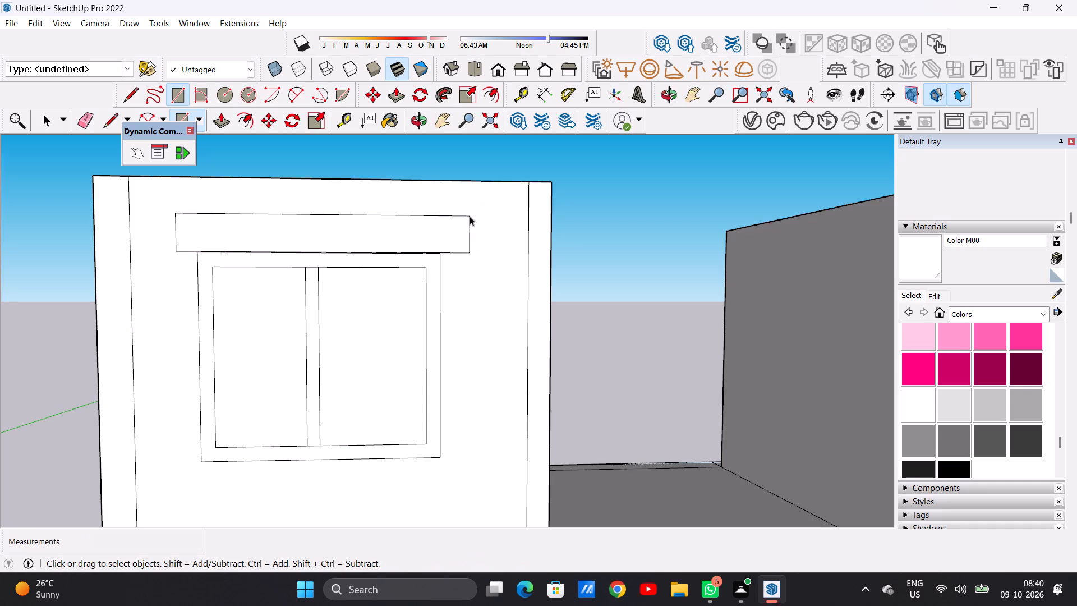
Draw a U-shaped balcony outline around the window's lower part, about 7' 8 3/8" wide and 3' 3 9/16" high, ending at the frame's sides.
{"action": "scroll", "coordinate": [303, 300], "scroll_direction": "down", "scroll_amount": 5}
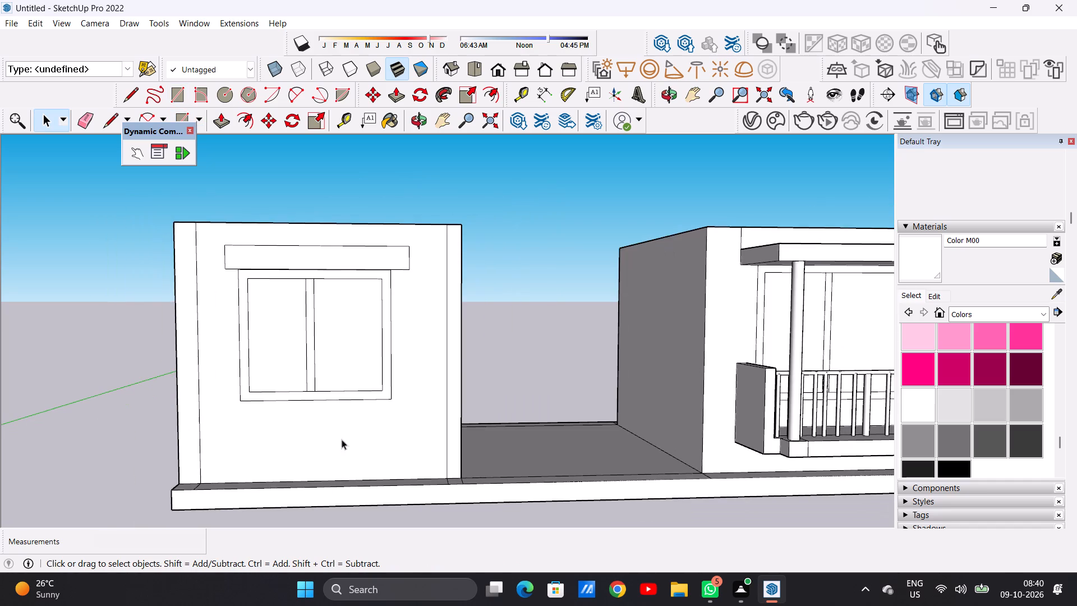
{"action": "scroll", "coordinate": [370, 489], "scroll_direction": "up", "scroll_amount": 4}
{"action": "scroll", "coordinate": [386, 446], "scroll_direction": "up", "scroll_amount": 1}
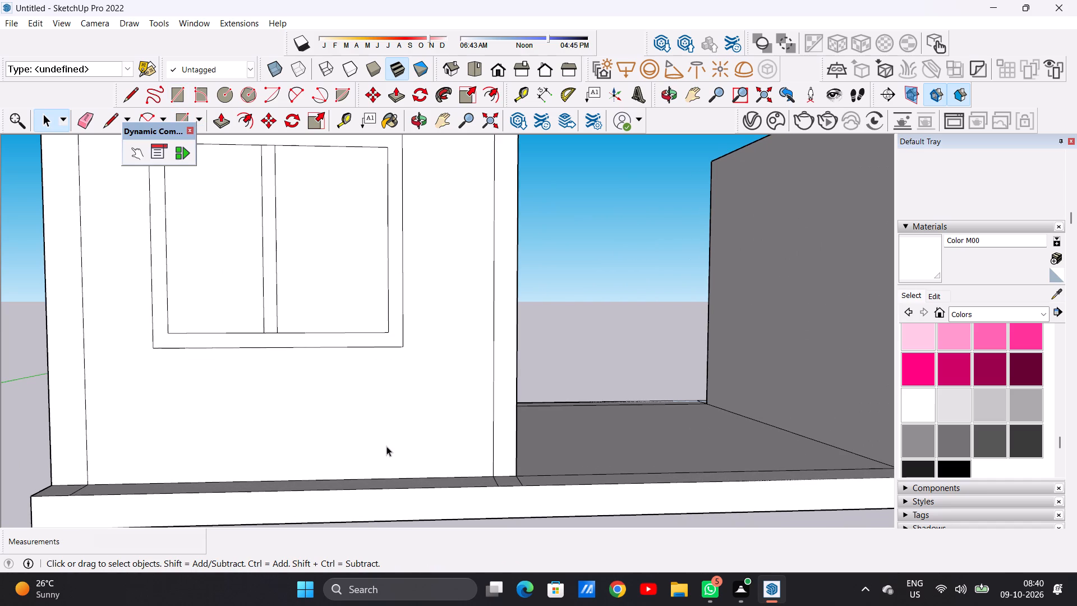
{"action": "key", "text": "l"}
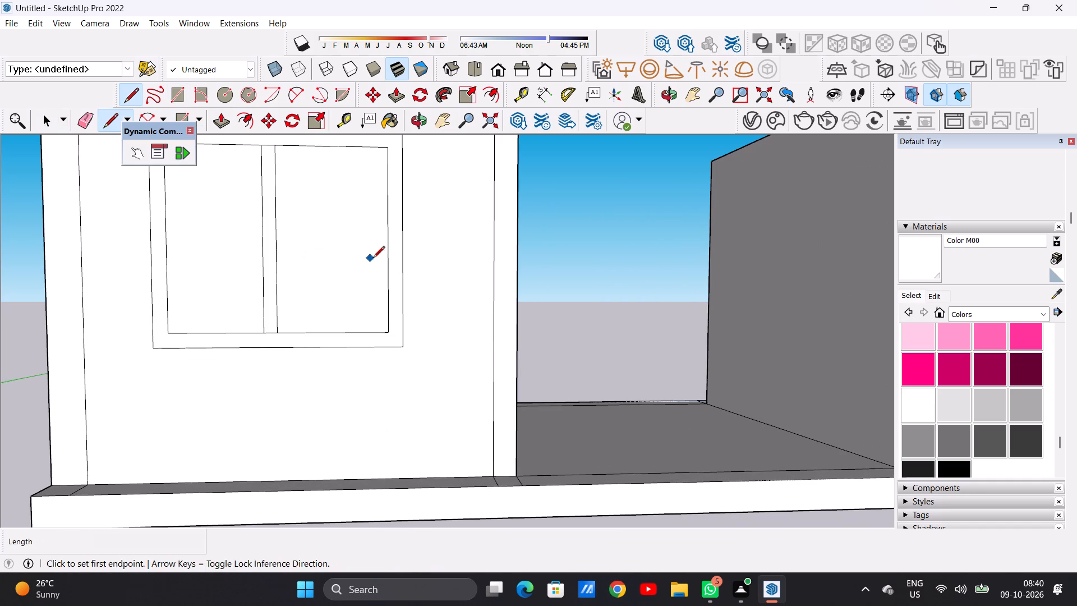
{"action": "left_click", "coordinate": [406, 284]}
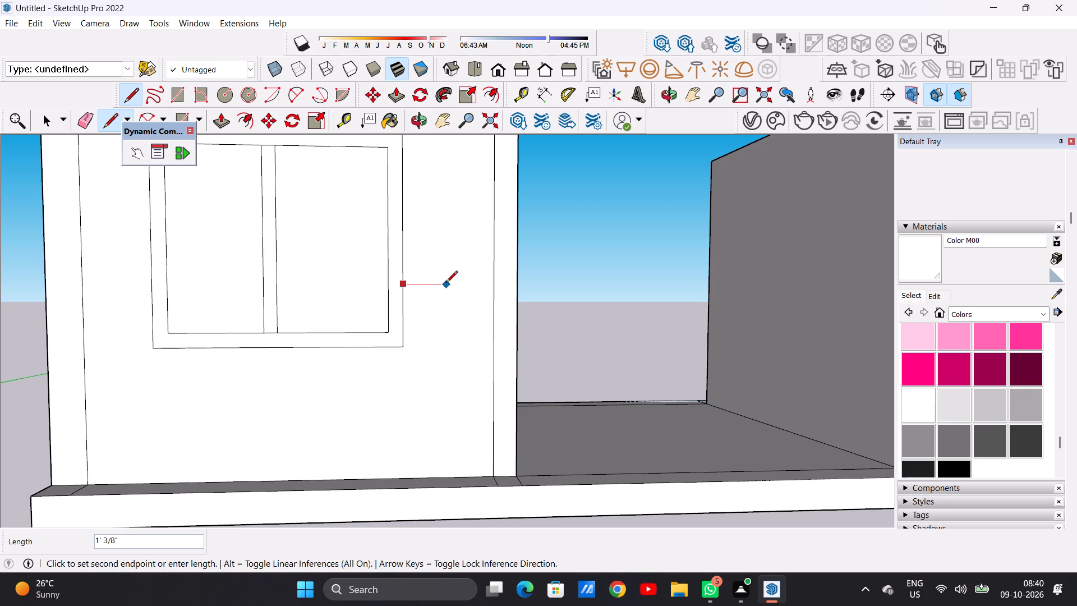
{"action": "left_click", "coordinate": [444, 283]}
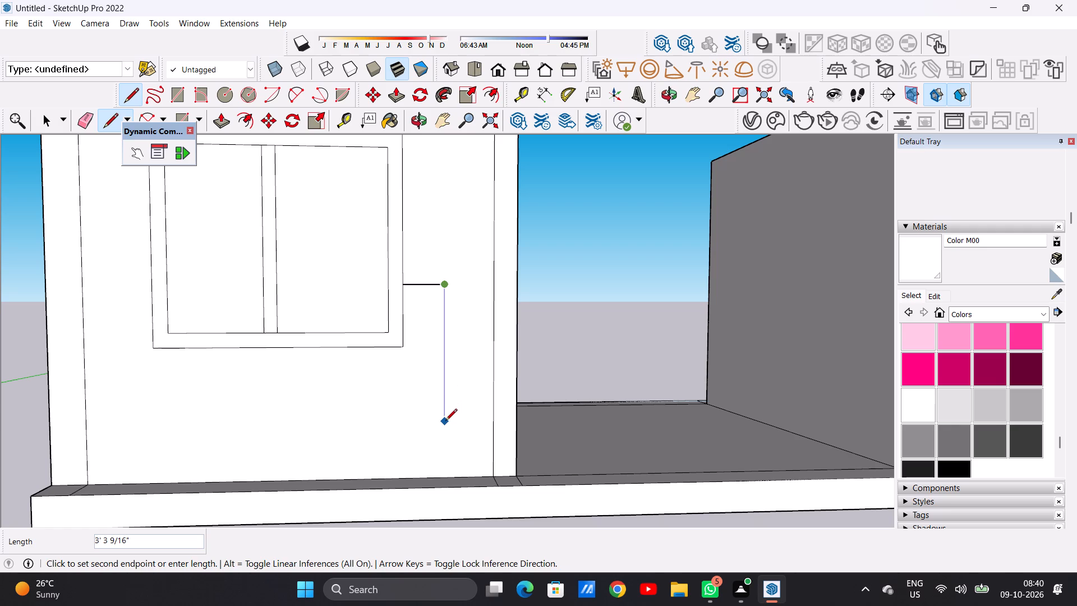
{"action": "left_click", "coordinate": [445, 421]}
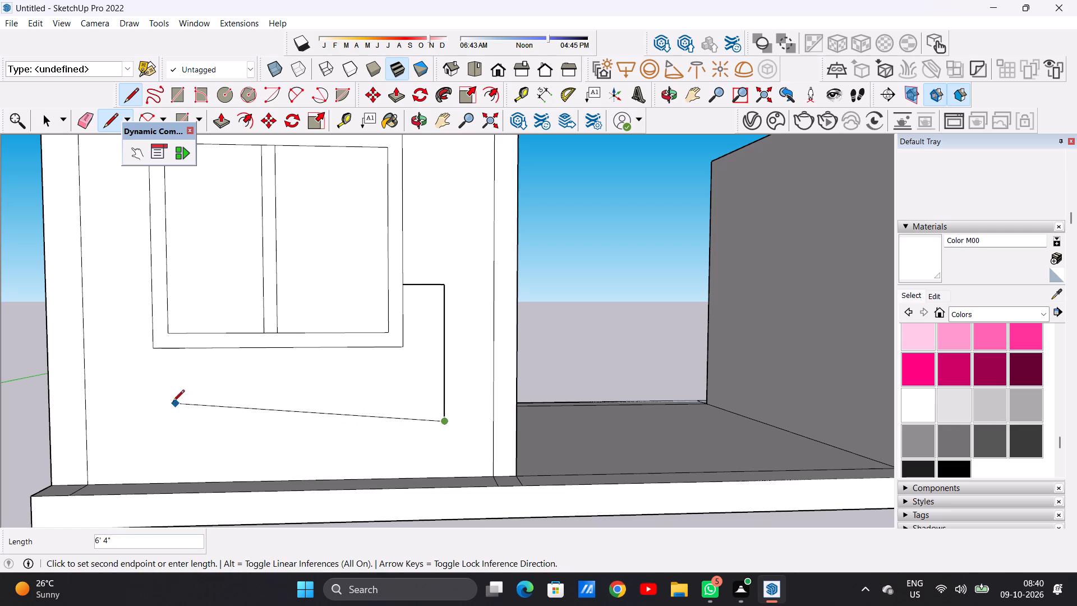
{"action": "left_click", "coordinate": [114, 425]}
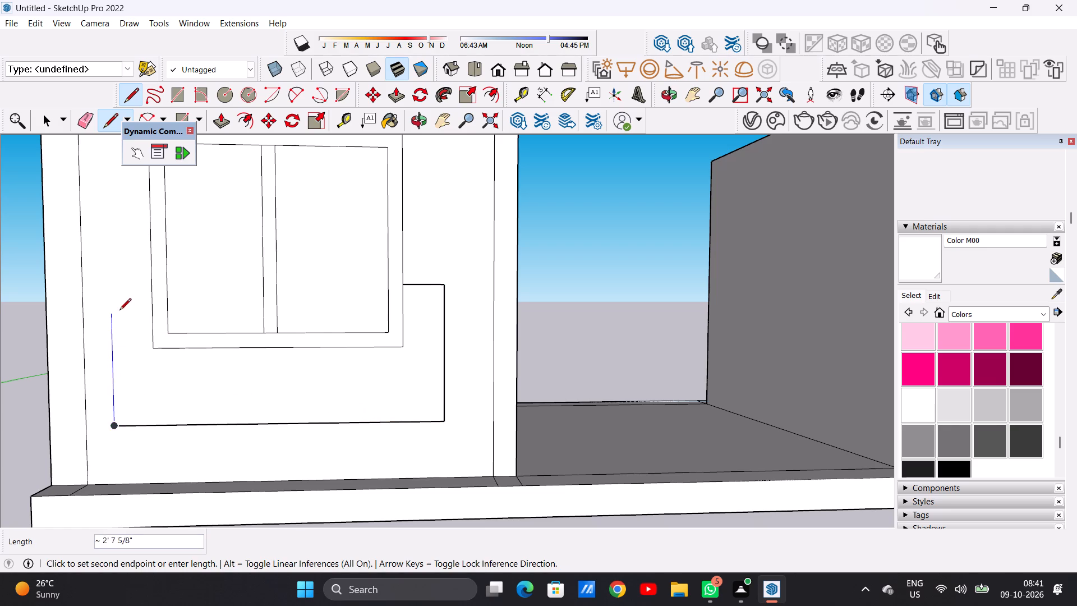
{"action": "left_click", "coordinate": [110, 284]}
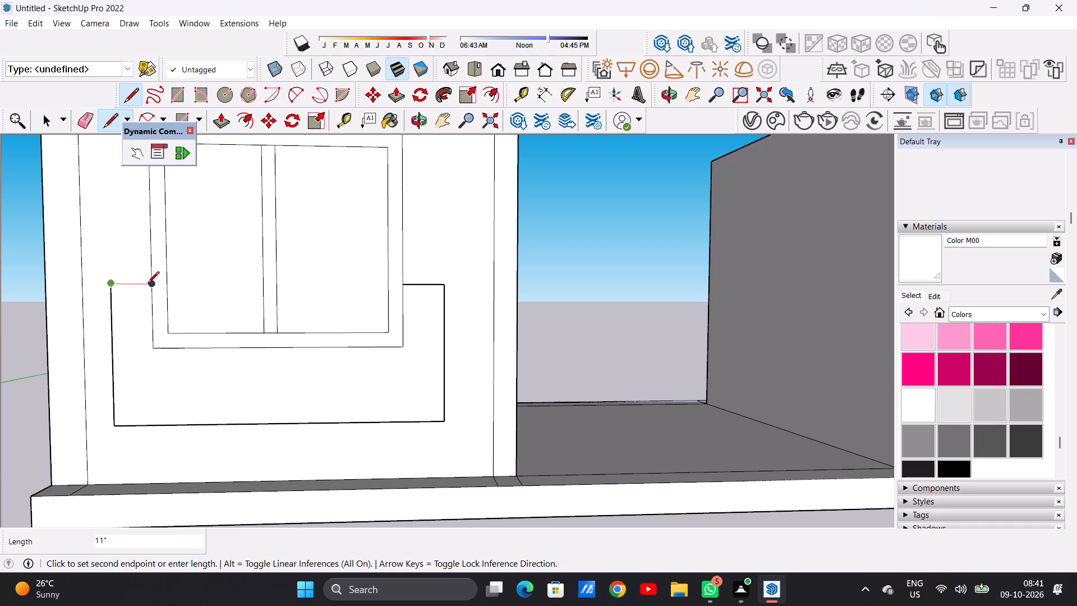
{"action": "left_click", "coordinate": [148, 284]}
{"action": "key", "text": "space"}
Draw a smaller U-shaped line inside the balcony outline, about 6' 5 9/16" wide and 2' 7 3/16" high.
{"action": "type", "text": "L"}
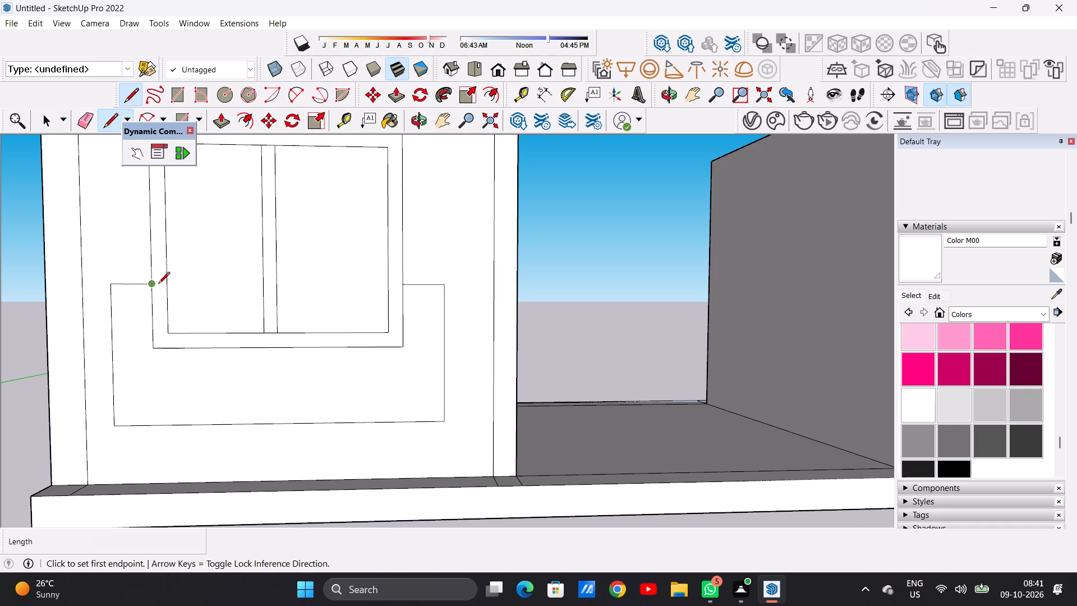
{"action": "scroll", "coordinate": [379, 237], "scroll_direction": "down", "scroll_amount": 4}
{"action": "scroll", "coordinate": [407, 283], "scroll_direction": "up", "scroll_amount": 4}
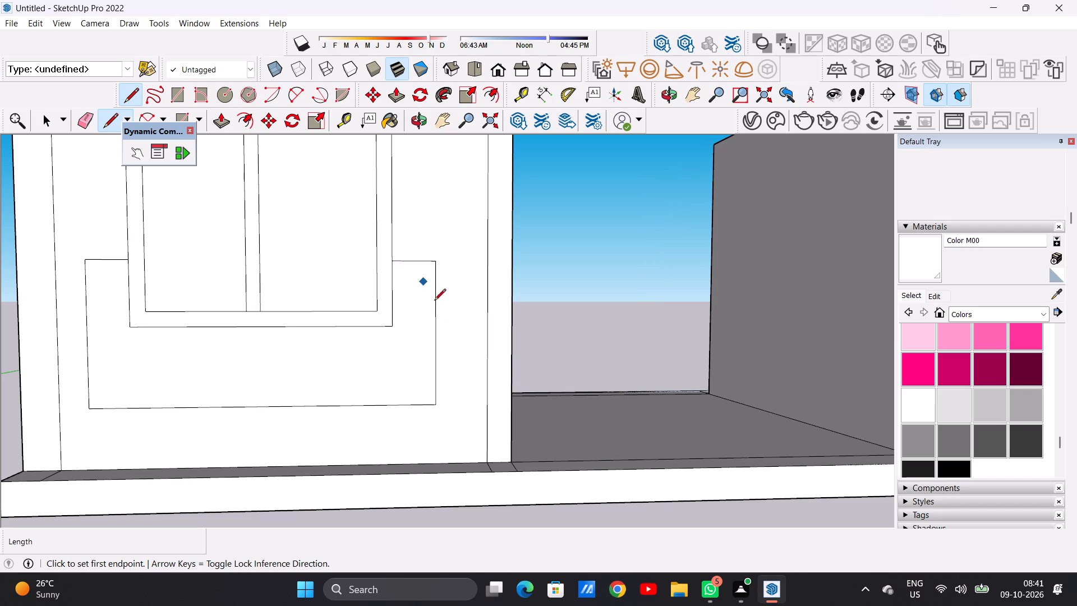
{"action": "scroll", "coordinate": [437, 338], "scroll_direction": "up", "scroll_amount": 4}
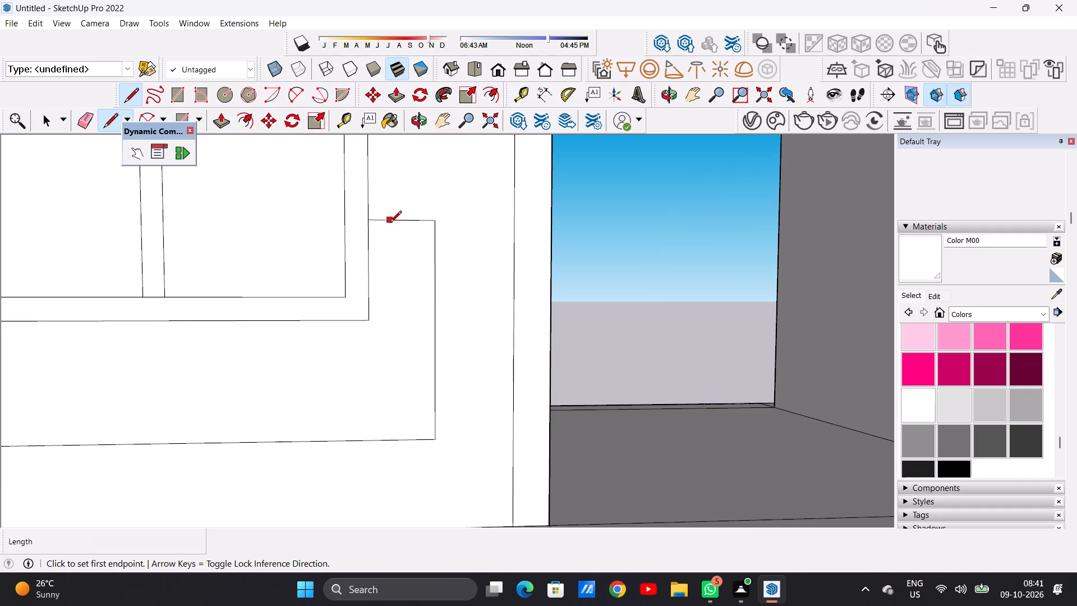
{"action": "left_click", "coordinate": [392, 222]}
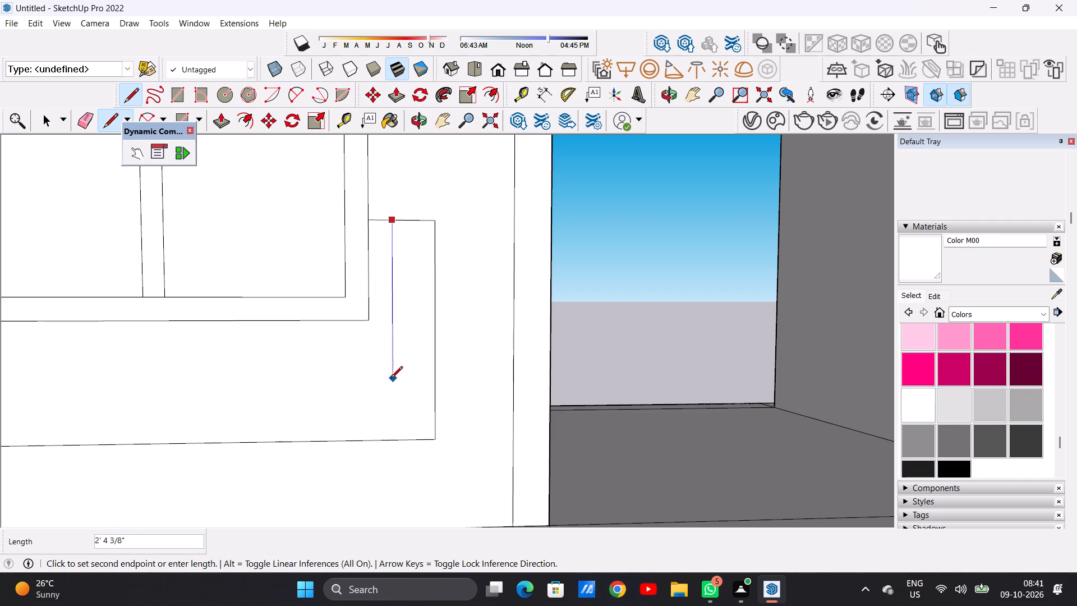
{"action": "scroll", "coordinate": [409, 378], "scroll_direction": "down", "scroll_amount": 7}
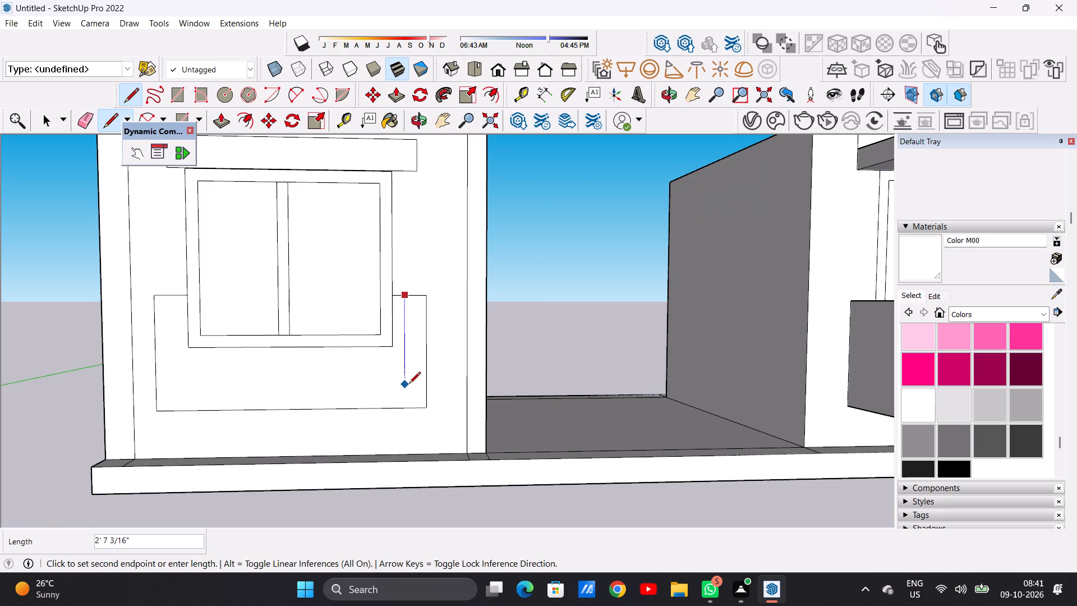
{"action": "left_click", "coordinate": [409, 384]}
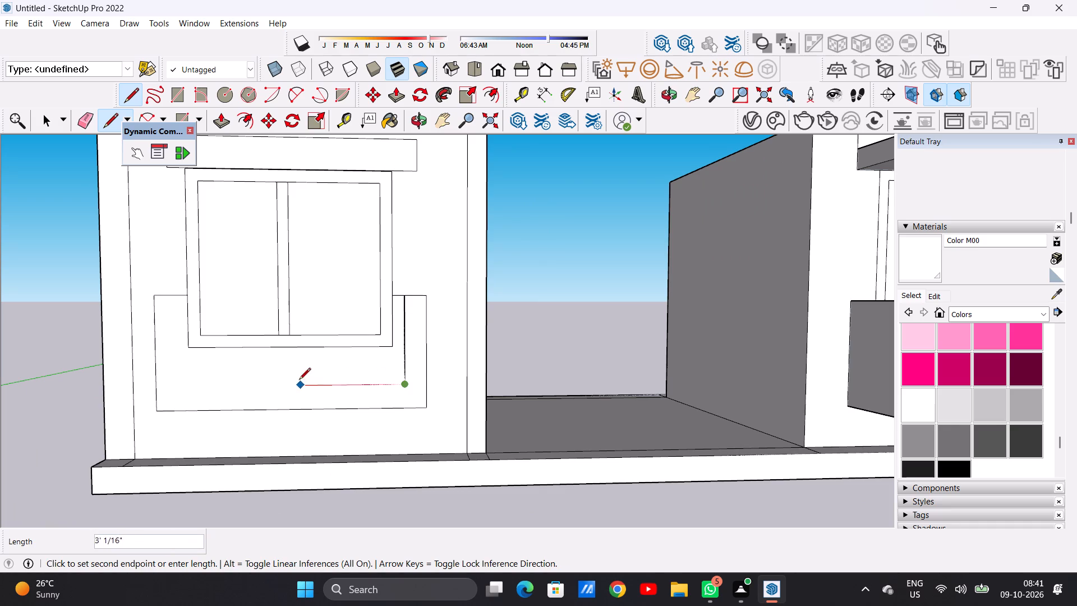
{"action": "left_click", "coordinate": [178, 377]}
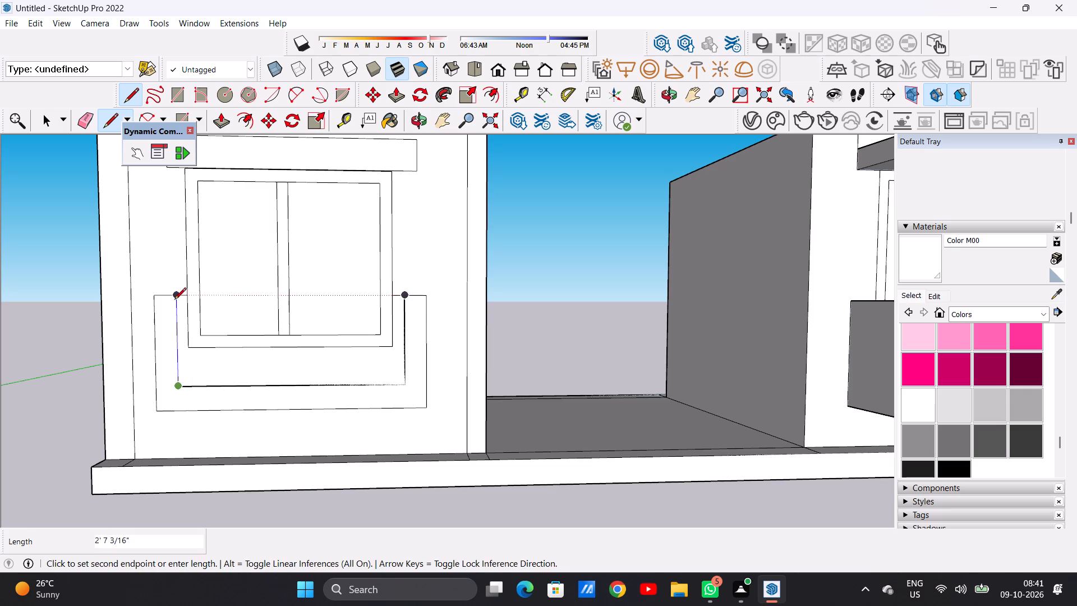
{"action": "left_click", "coordinate": [173, 299]}
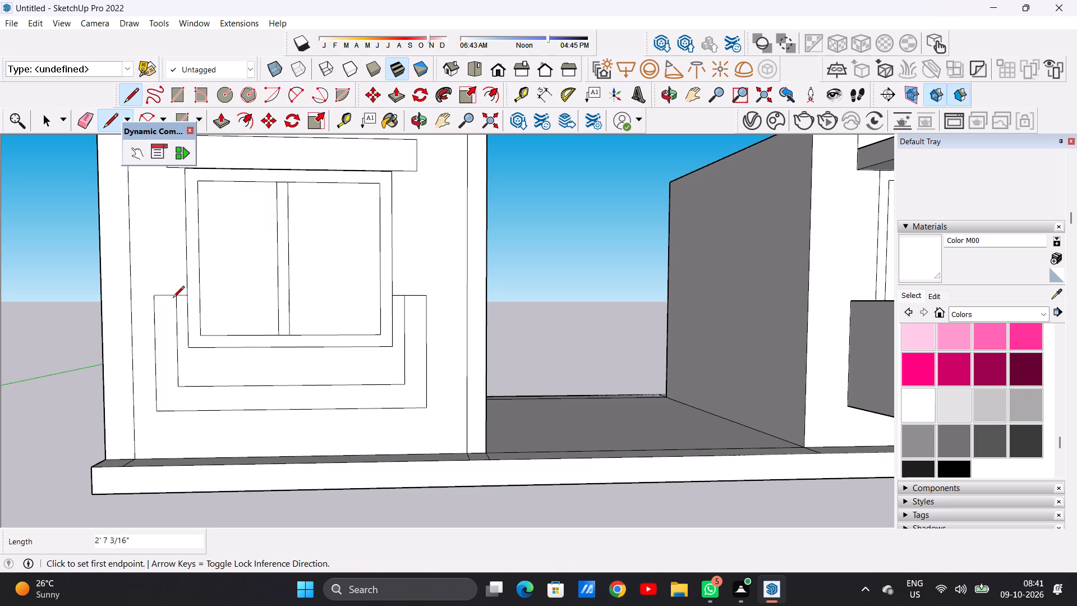
{"action": "key", "text": "space"}
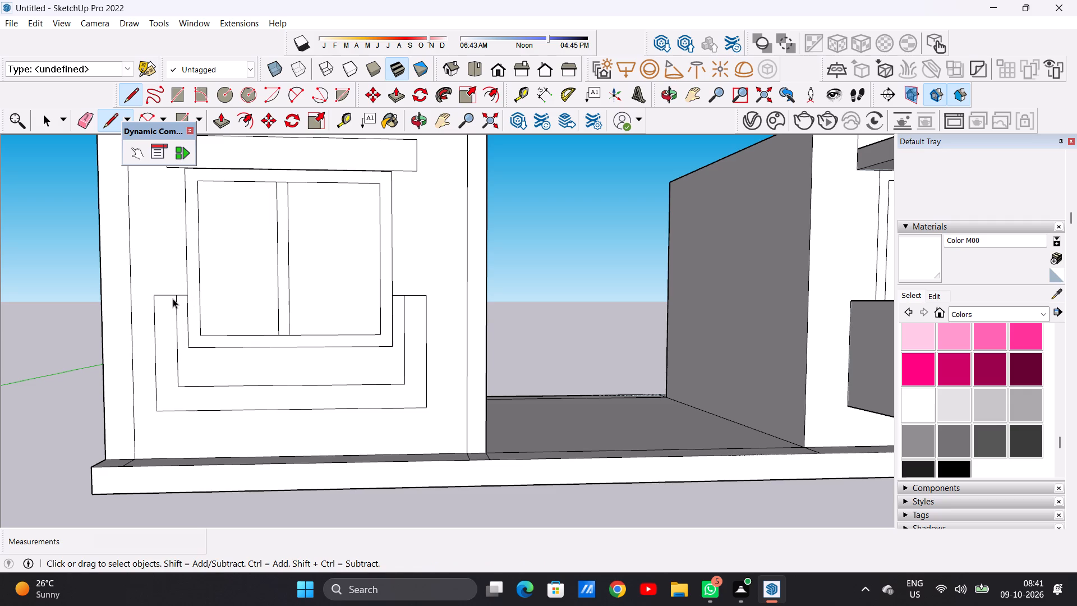
Erase the two short top edges joining the inner U-shaped line to the window frame's sides.
{"action": "key", "text": "e"}
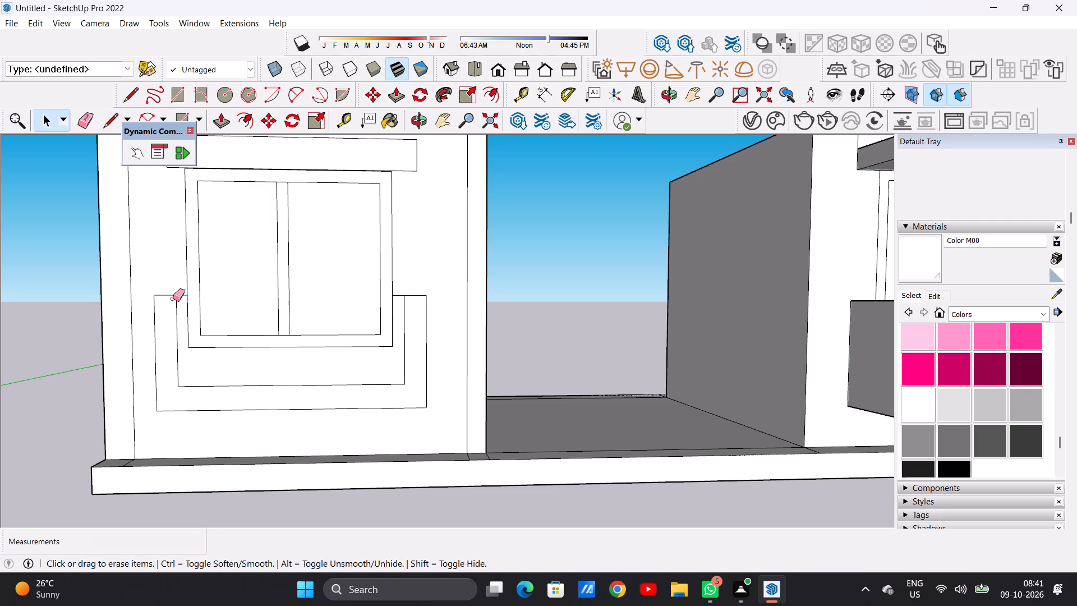
{"action": "scroll", "coordinate": [204, 333], "scroll_direction": "up", "scroll_amount": 5}
{"action": "left_click_drag", "start_coordinate": [171, 268], "coordinate": [171, 276]}
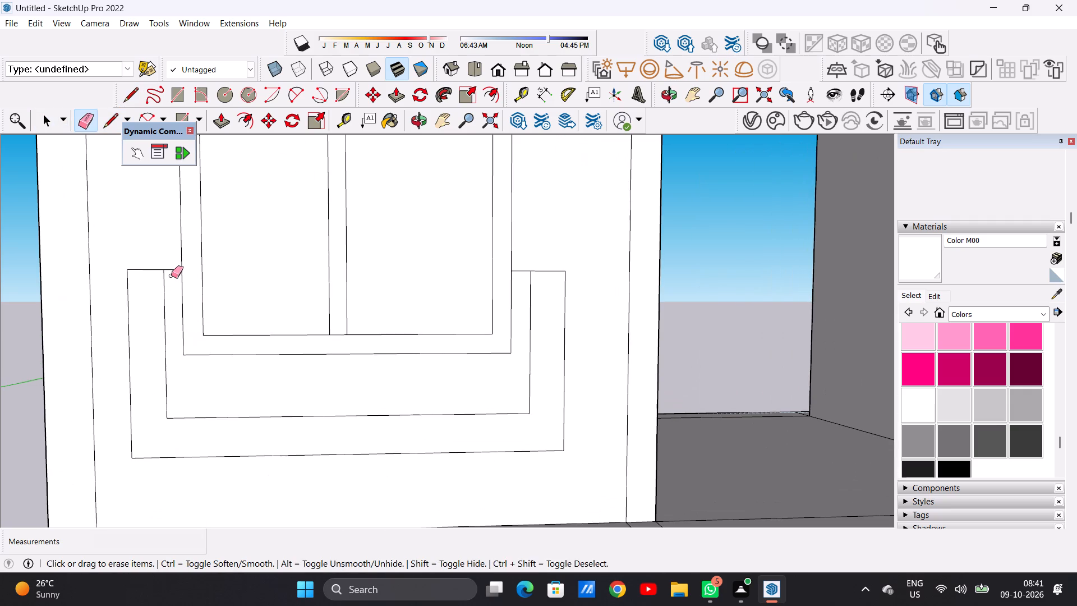
{"action": "left_click_drag", "start_coordinate": [171, 276], "coordinate": [169, 281]}
{"action": "left_click_drag", "start_coordinate": [521, 265], "coordinate": [521, 282]}
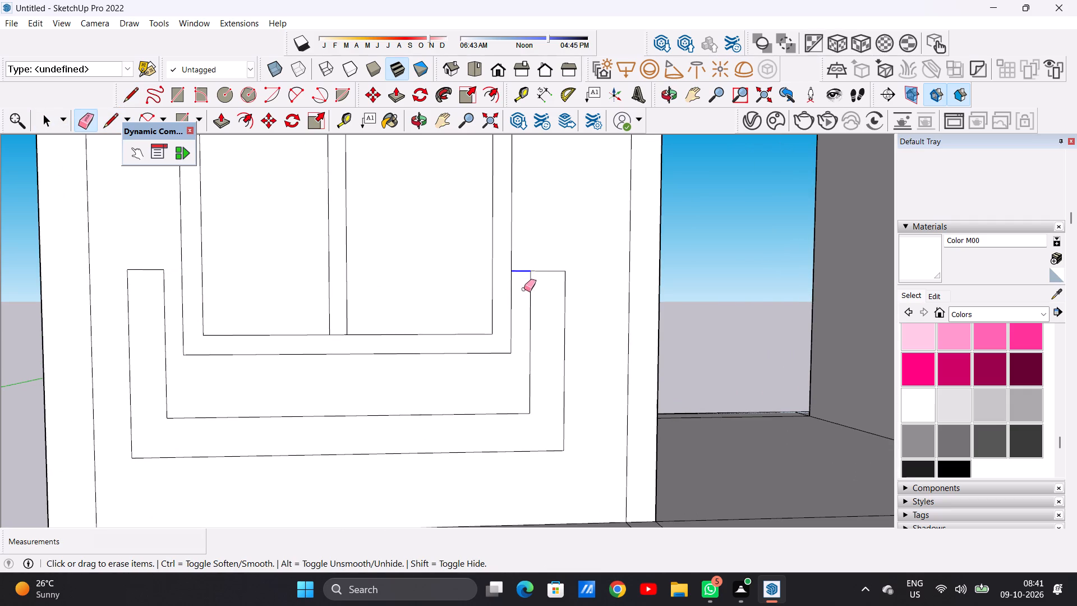
{"action": "scroll", "coordinate": [531, 301], "scroll_direction": "down", "scroll_amount": 2}
{"action": "key", "text": "space"}
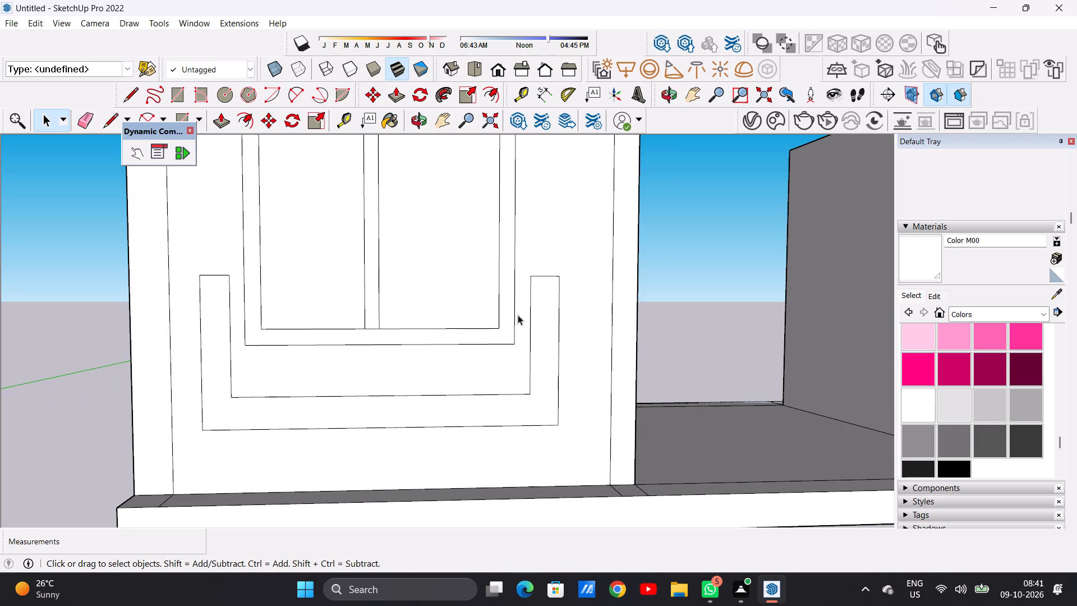
Push/Pull the U-shaped balcony face outward from the wall by about 2' 3/8".
{"action": "scroll", "coordinate": [473, 350], "scroll_direction": "down", "scroll_amount": 5}
{"action": "middle_click_drag", "start_coordinate": [275, 391], "coordinate": [399, 429]}
{"action": "scroll", "coordinate": [363, 364], "scroll_direction": "up", "scroll_amount": 4}
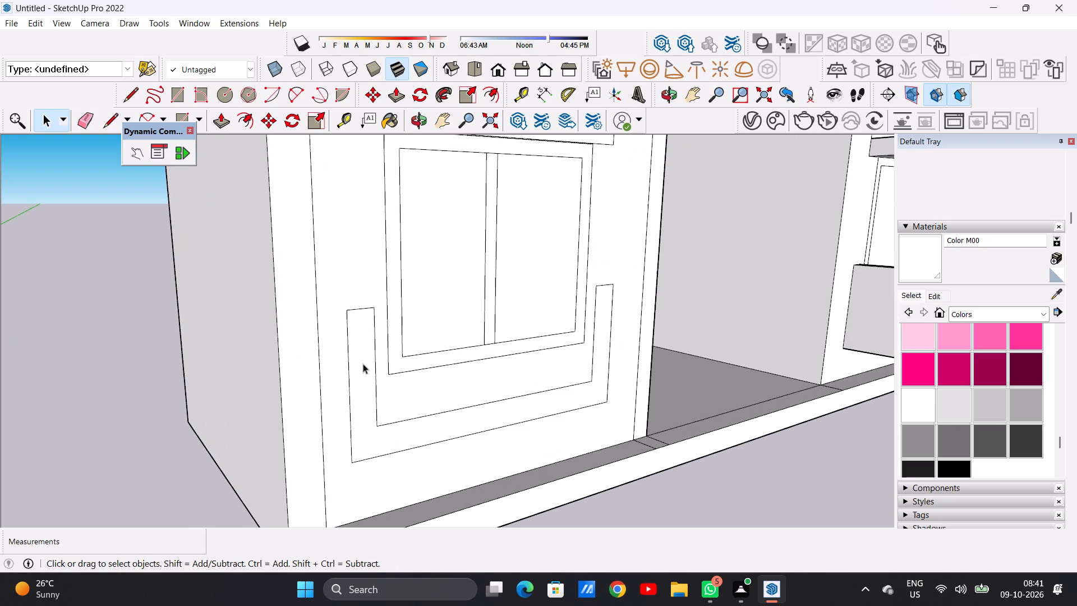
{"action": "key", "text": "p"}
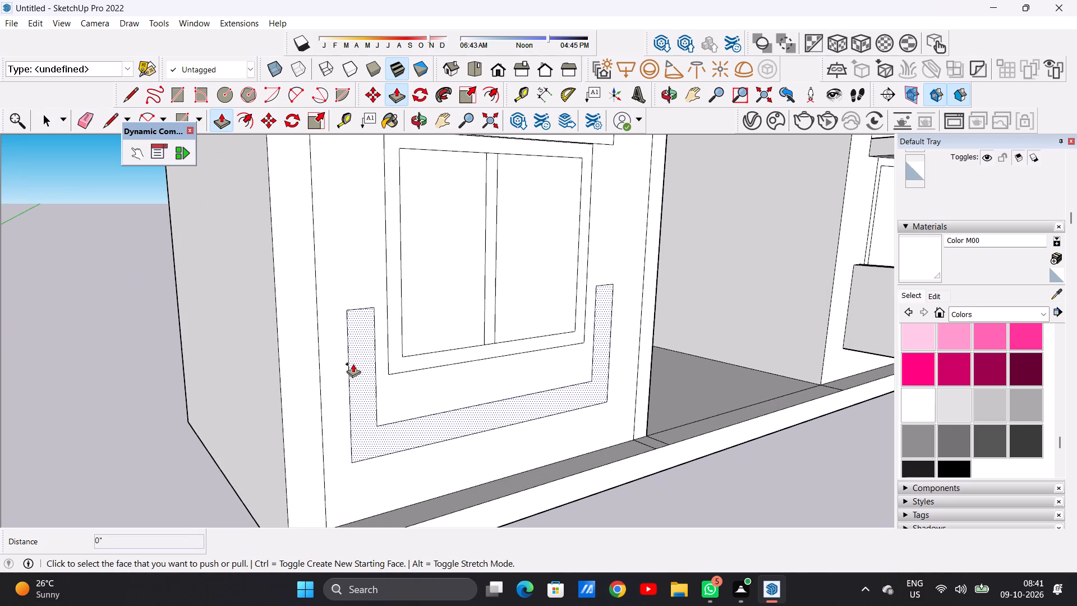
{"action": "left_click", "coordinate": [353, 364]}
{"action": "scroll", "coordinate": [360, 365], "scroll_direction": "down", "scroll_amount": 7}
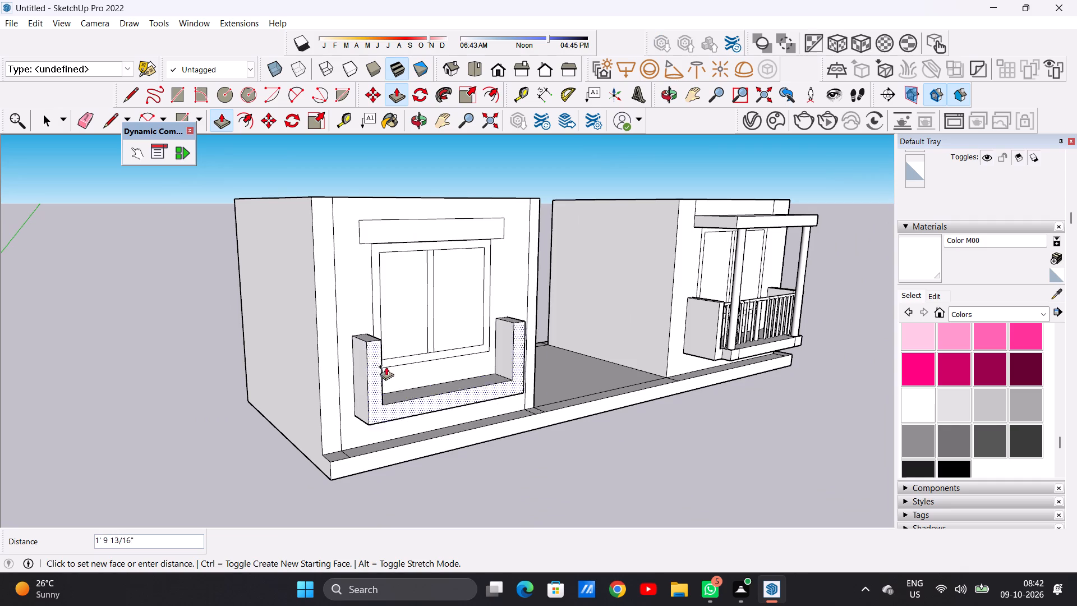
{"action": "left_click", "coordinate": [718, 301]}
{"action": "key", "text": "space"}
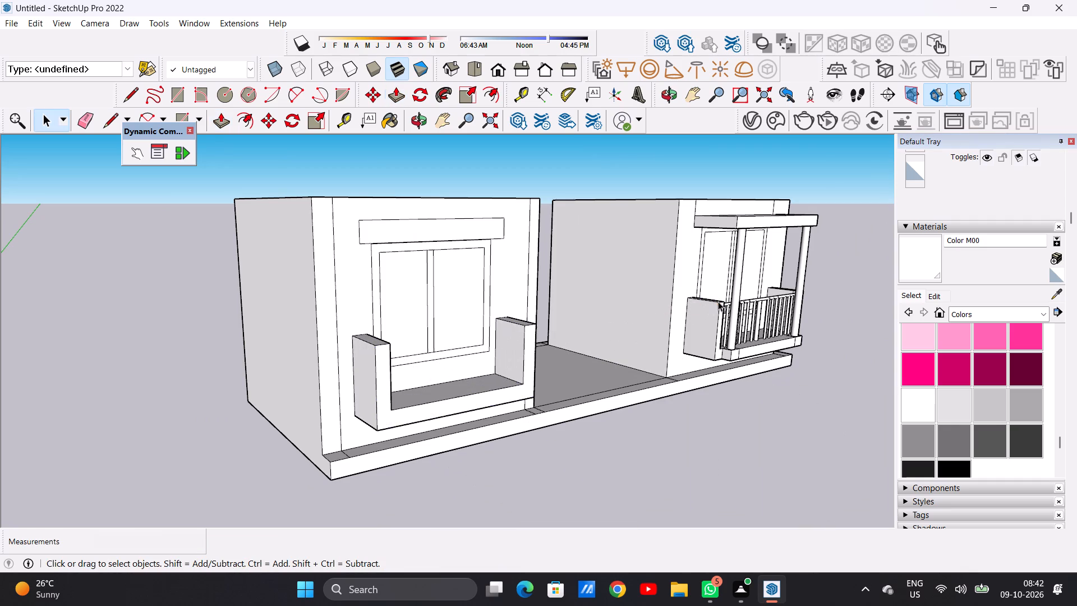
Draw a line across the balcony floor between both side walls, close to and parallel with the front edge.
{"action": "scroll", "coordinate": [484, 393], "scroll_direction": "down", "scroll_amount": 4}
{"action": "middle_click_drag", "start_coordinate": [537, 413], "coordinate": [396, 496]}
{"action": "scroll", "coordinate": [407, 433], "scroll_direction": "up", "scroll_amount": 7}
{"action": "middle_click_drag", "start_coordinate": [406, 433], "coordinate": [402, 476]}
{"action": "scroll", "coordinate": [425, 429], "scroll_direction": "up", "scroll_amount": 5}
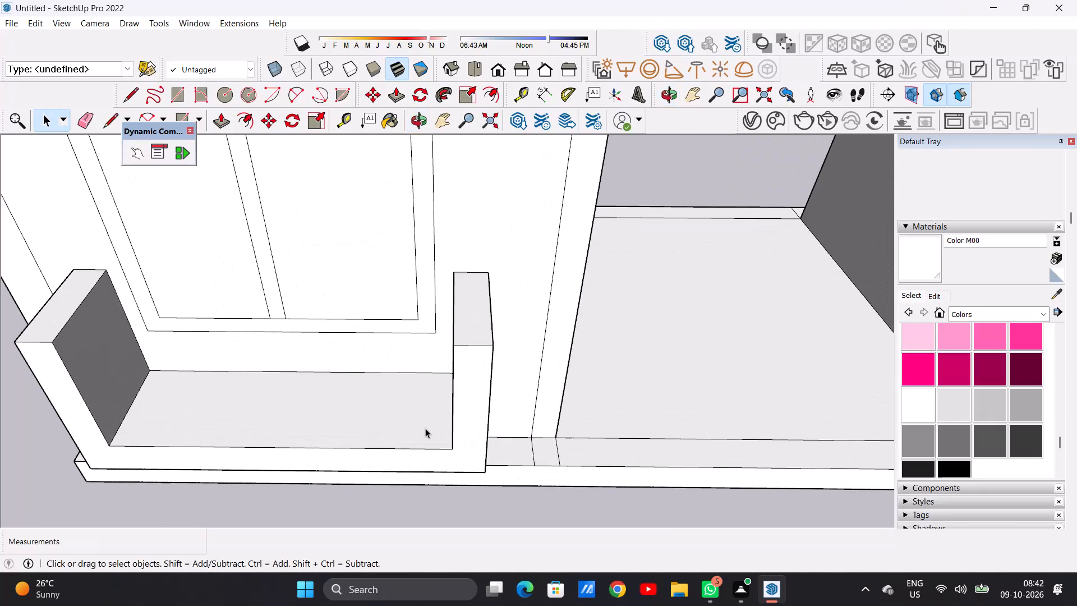
{"action": "key", "text": "l"}
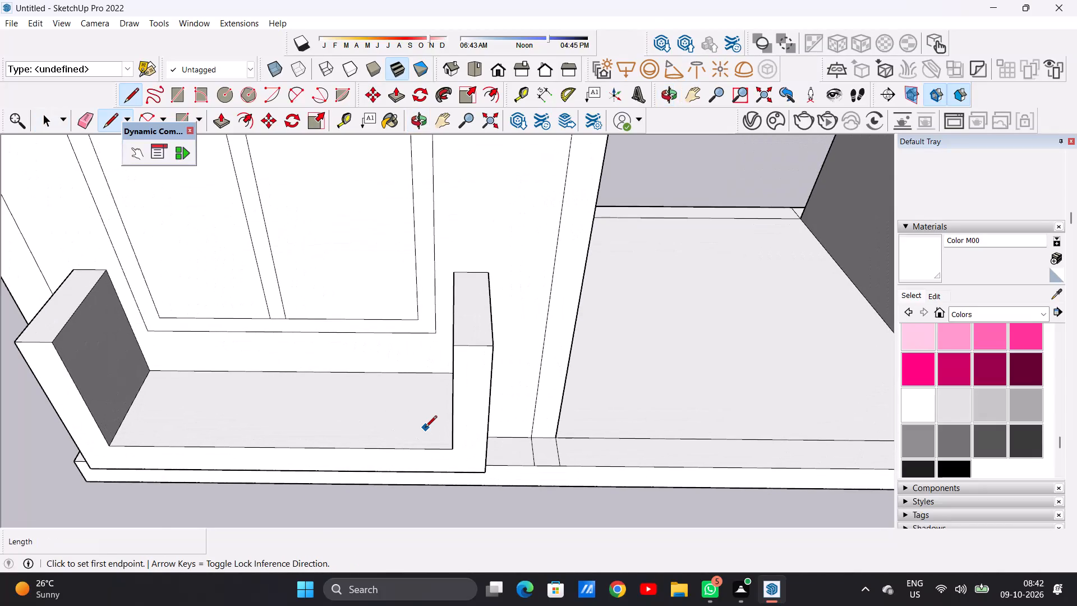
{"action": "left_click", "coordinate": [124, 425]}
{"action": "scroll", "coordinate": [215, 426], "scroll_direction": "down", "scroll_amount": 4}
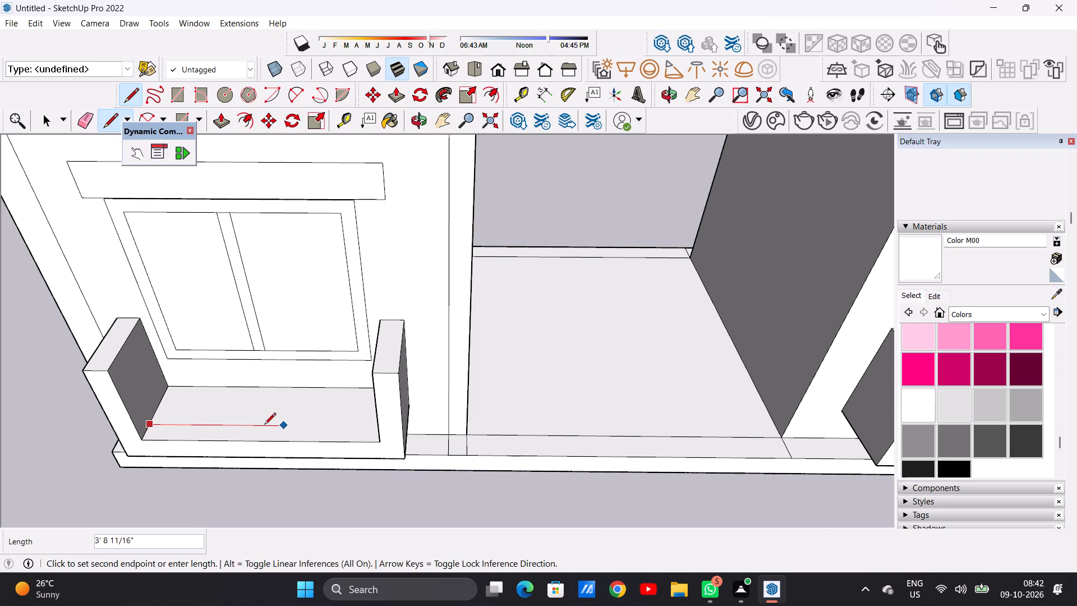
{"action": "middle_click_drag", "start_coordinate": [280, 435], "coordinate": [340, 419]}
{"action": "scroll", "coordinate": [378, 434], "scroll_direction": "up", "scroll_amount": 5}
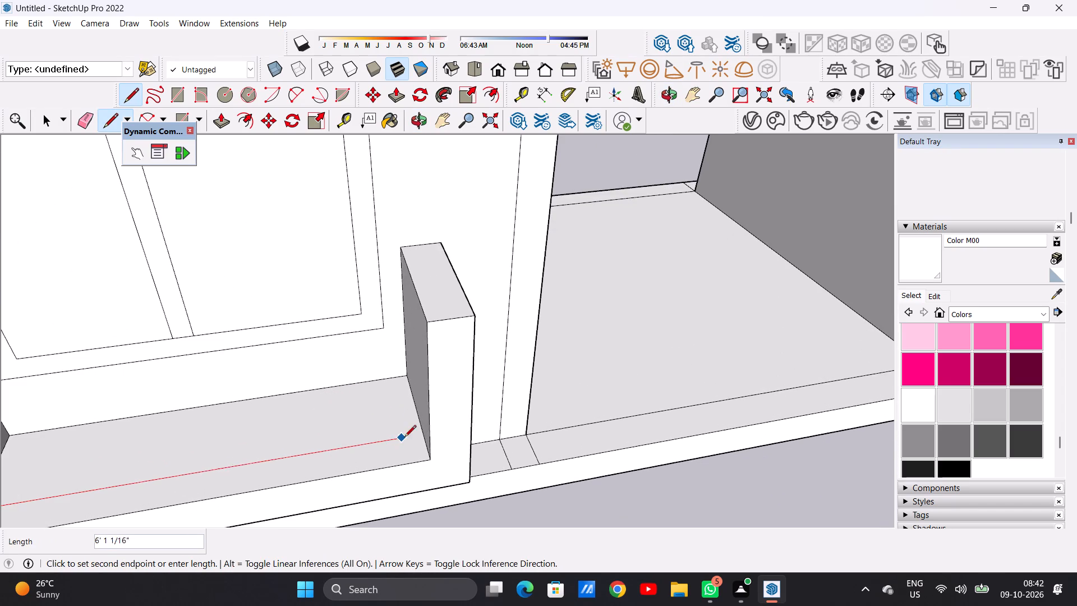
{"action": "left_click", "coordinate": [421, 437]}
{"action": "key", "text": "space"}
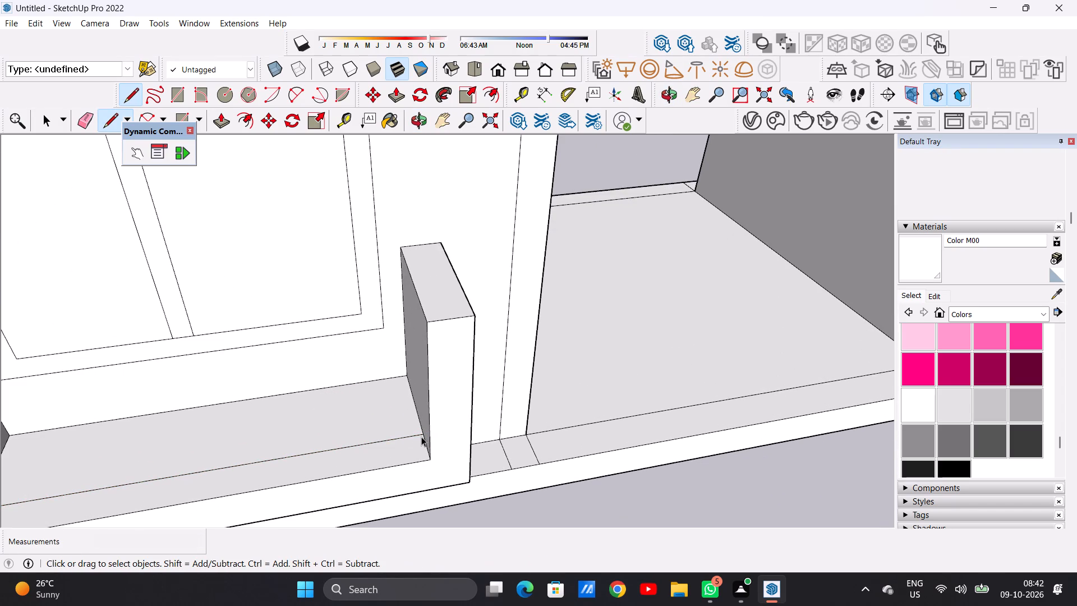
Draw a vertical line about 2' 7 3/16" long on the balcony side wall's inner face, from the floor line's end to the top edge.
{"action": "scroll", "coordinate": [372, 428], "scroll_direction": "down", "scroll_amount": 11}
{"action": "middle_click_drag", "start_coordinate": [346, 467], "coordinate": [338, 473]}
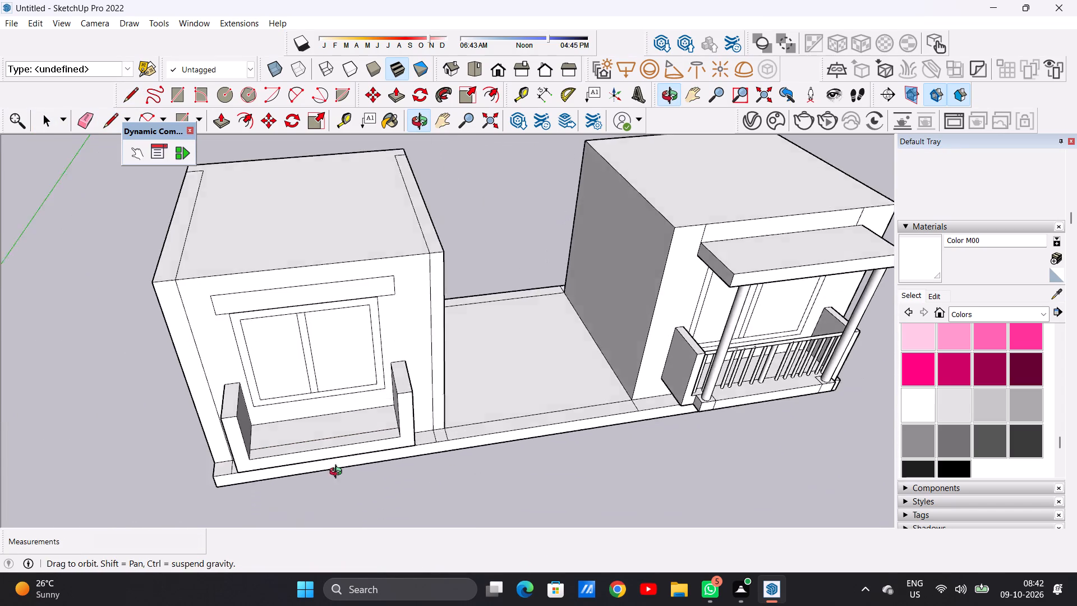
{"action": "middle_click_drag", "start_coordinate": [338, 473], "coordinate": [294, 494]}
{"action": "scroll", "coordinate": [296, 418], "scroll_direction": "up", "scroll_amount": 7}
{"action": "scroll", "coordinate": [356, 449], "scroll_direction": "up", "scroll_amount": 7}
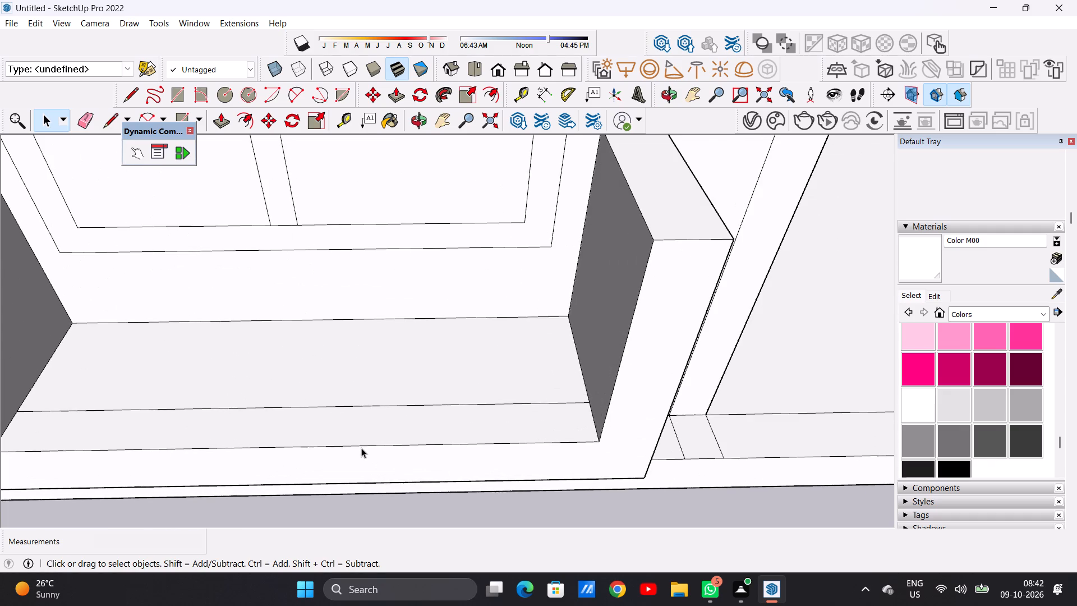
{"action": "scroll", "coordinate": [358, 499], "scroll_direction": "down", "scroll_amount": 11}
{"action": "middle_click_drag", "start_coordinate": [406, 515], "coordinate": [455, 471]}
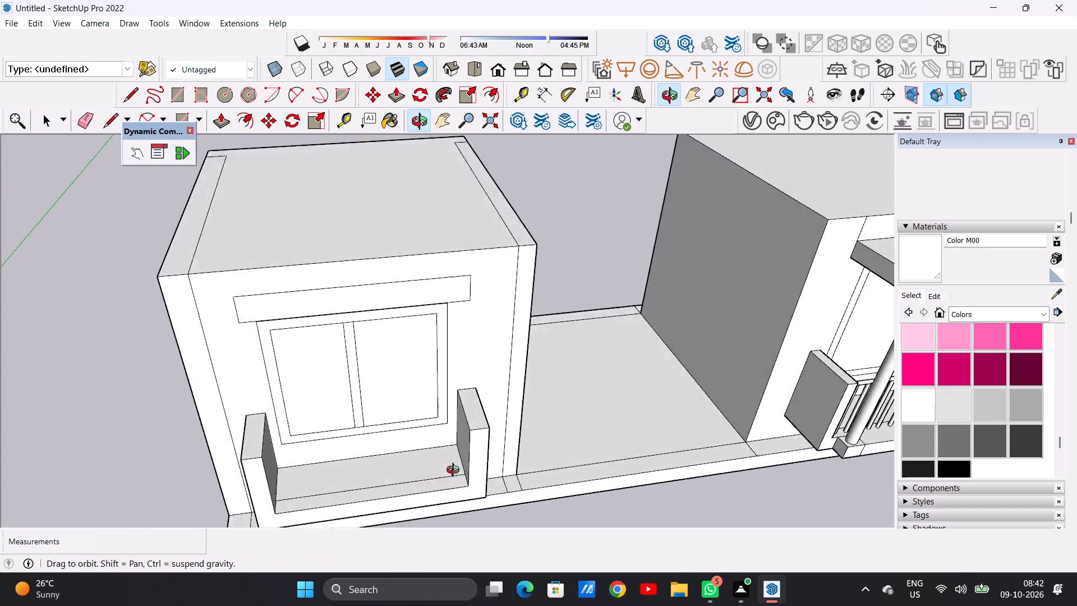
{"action": "middle_click_drag", "start_coordinate": [455, 471], "coordinate": [506, 426]}
{"action": "scroll", "coordinate": [483, 453], "scroll_direction": "up", "scroll_amount": 11}
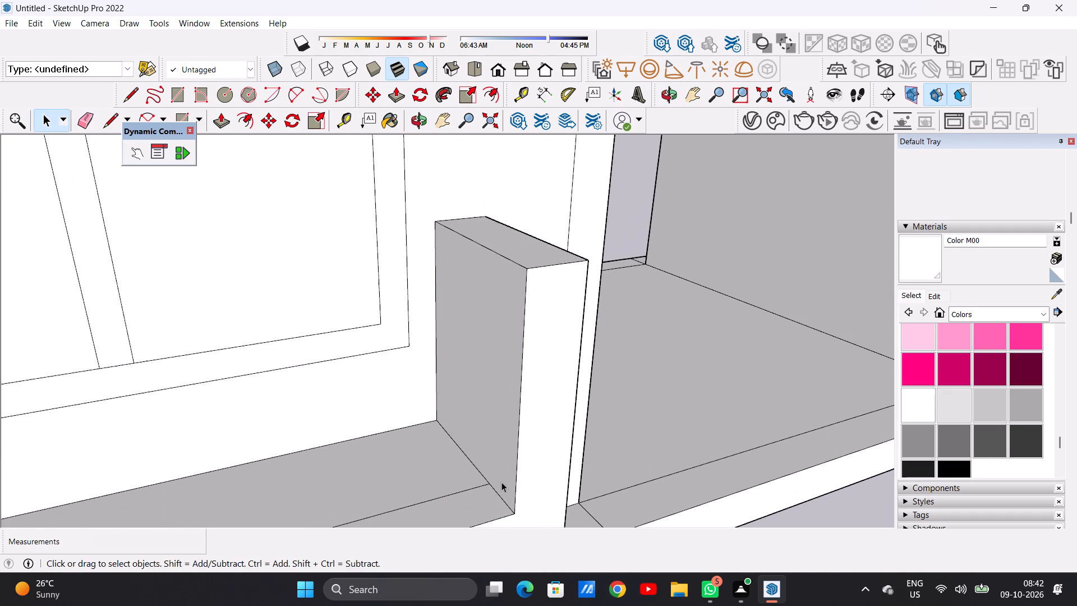
{"action": "key", "text": "l"}
{"action": "left_click", "coordinate": [493, 479]}
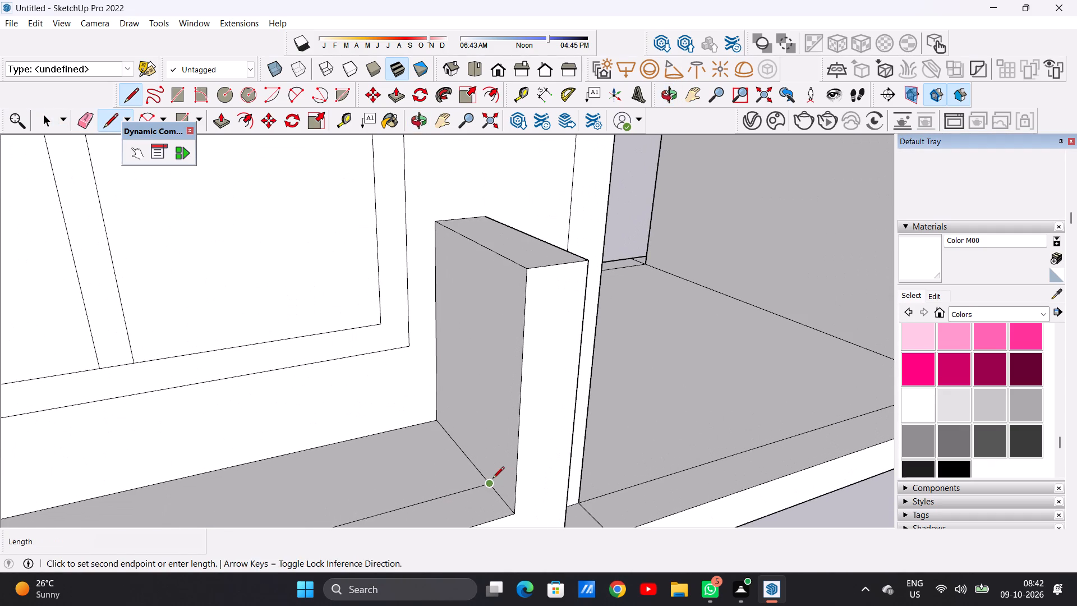
{"action": "left_click", "coordinate": [498, 253]}
{"action": "key", "text": "space"}
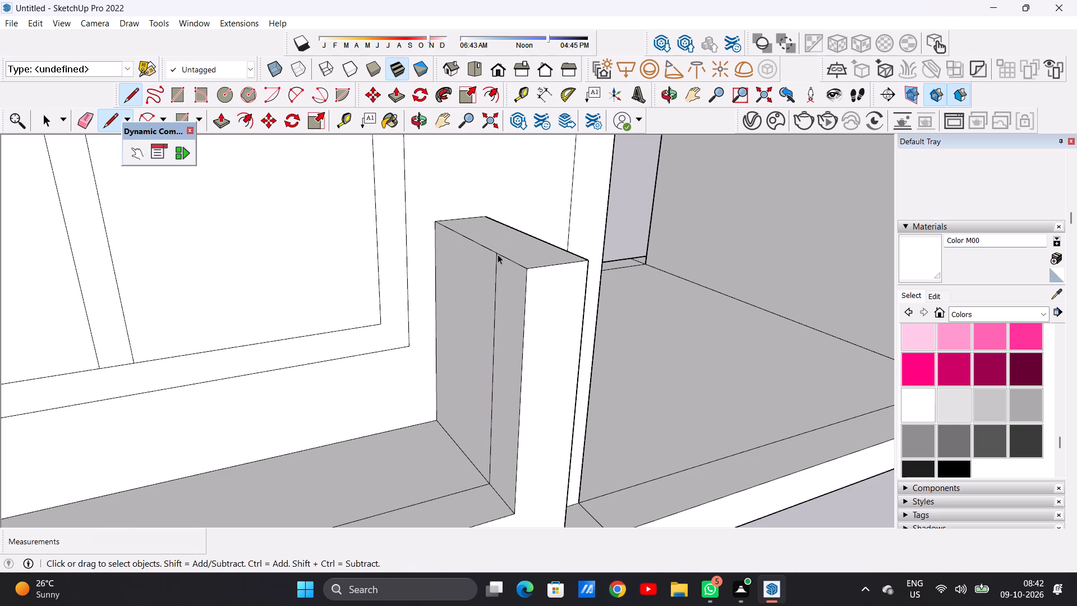
Examine the new balcony alongside the finished railed balcony on the far bay.
{"action": "scroll", "coordinate": [482, 365], "scroll_direction": "down", "scroll_amount": 14}
{"action": "scroll", "coordinate": [511, 426], "scroll_direction": "down", "scroll_amount": 3}
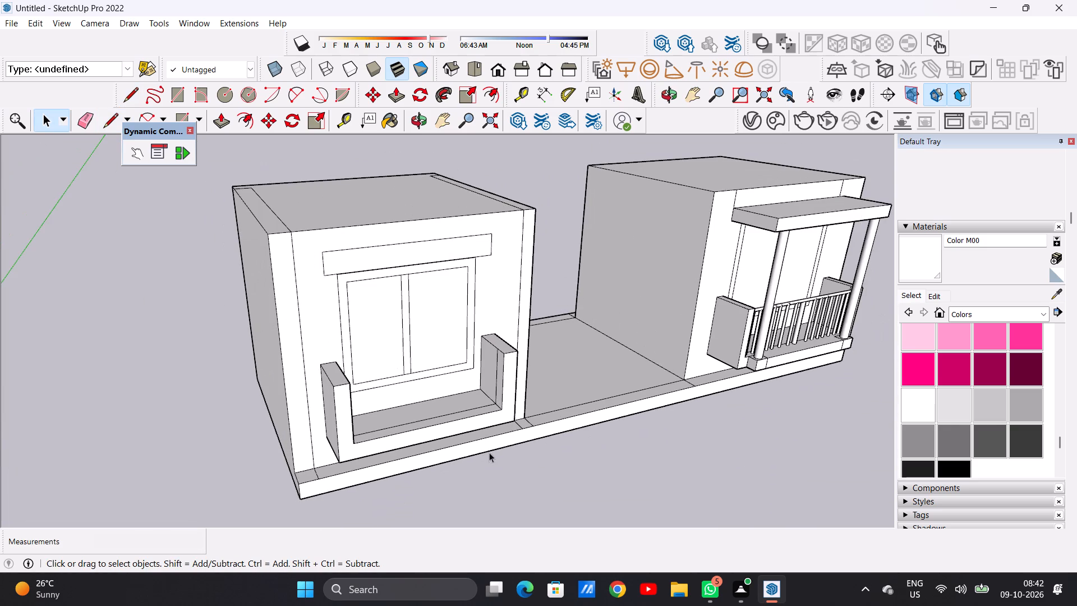
{"action": "middle_click_drag", "start_coordinate": [457, 452], "coordinate": [517, 406]}
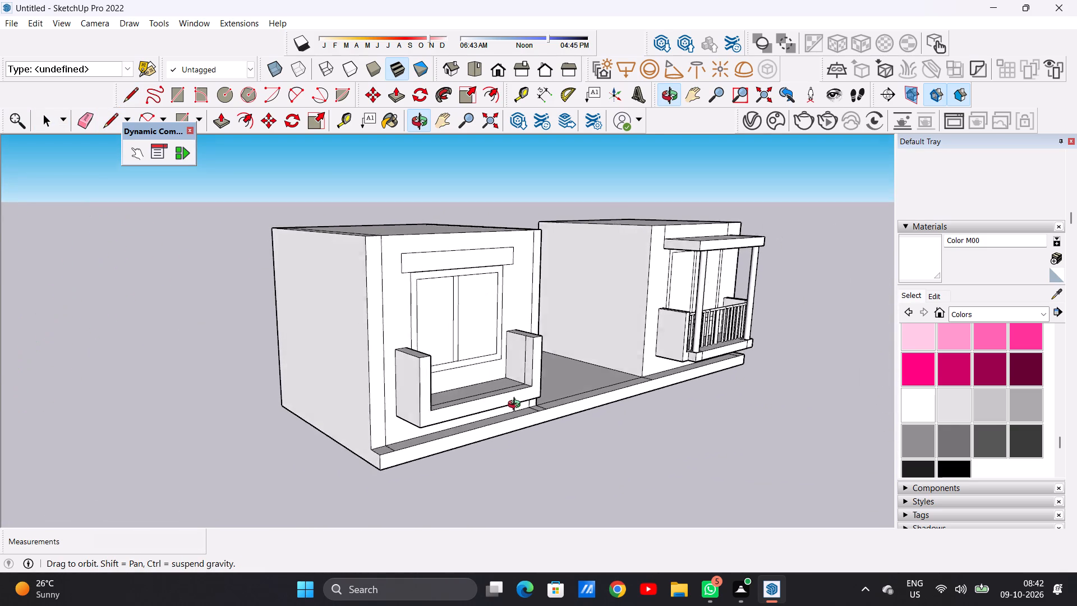
{"action": "middle_click_drag", "start_coordinate": [517, 406], "coordinate": [519, 406]}
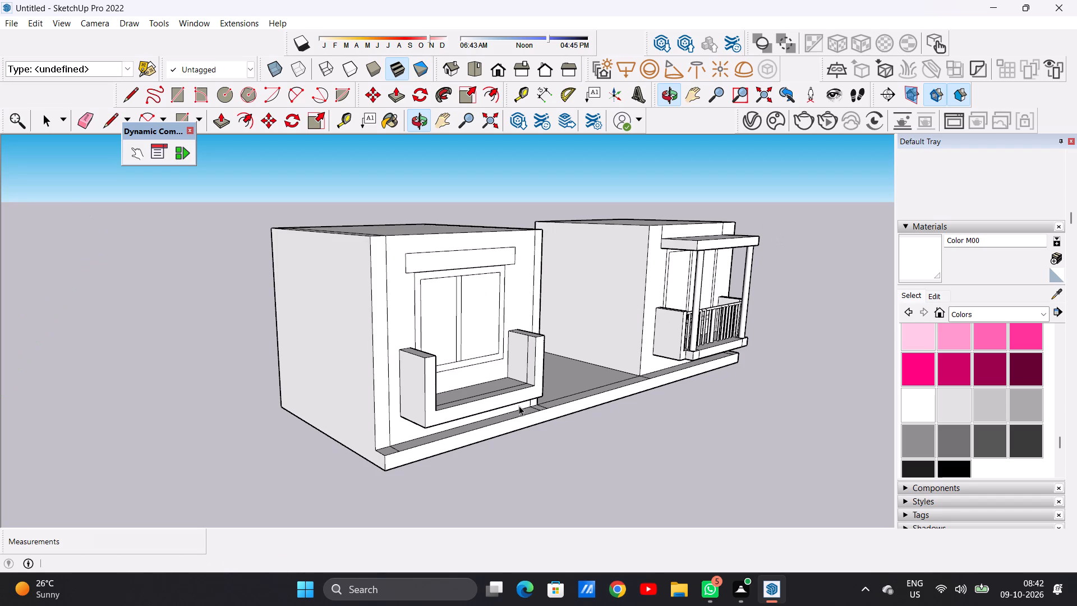
{"action": "scroll", "coordinate": [353, 401], "scroll_direction": "down", "scroll_amount": 10}
{"action": "scroll", "coordinate": [428, 353], "scroll_direction": "up", "scroll_amount": 7}
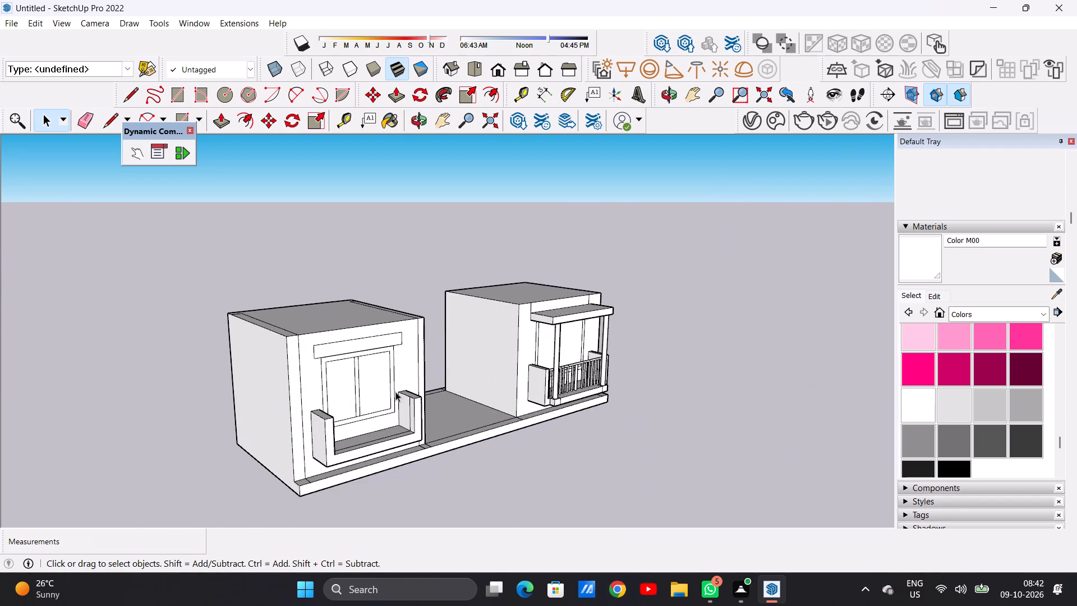
{"action": "scroll", "coordinate": [392, 431], "scroll_direction": "up", "scroll_amount": 6}
{"action": "scroll", "coordinate": [455, 410], "scroll_direction": "up", "scroll_amount": 5}
{"action": "middle_click_drag", "start_coordinate": [389, 421], "coordinate": [434, 422]}
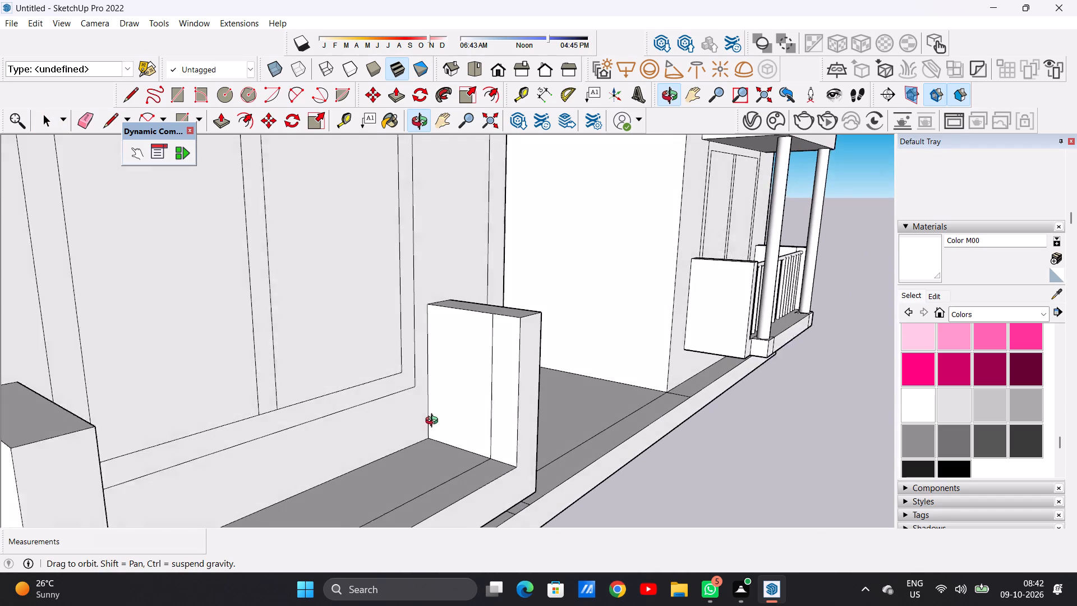
{"action": "middle_click_drag", "start_coordinate": [434, 422], "coordinate": [433, 421]}
{"action": "scroll", "coordinate": [360, 458], "scroll_direction": "down", "scroll_amount": 12}
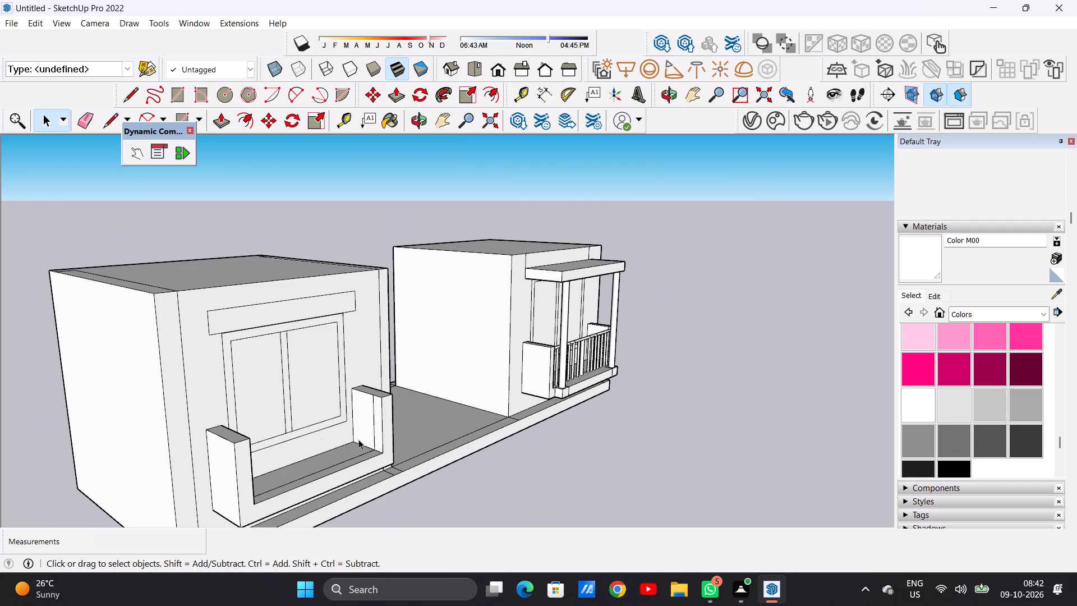
{"action": "scroll", "coordinate": [394, 427], "scroll_direction": "up", "scroll_amount": 6}
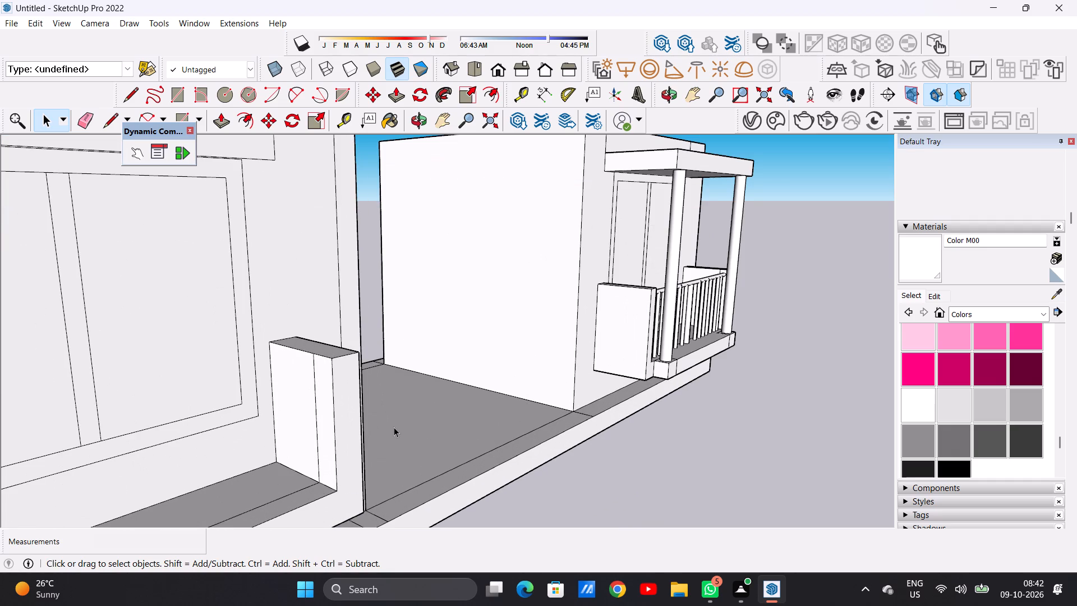
{"action": "scroll", "coordinate": [323, 507], "scroll_direction": "up", "scroll_amount": 1}
{"action": "middle_click_drag", "start_coordinate": [312, 385], "coordinate": [310, 451]}
{"action": "scroll", "coordinate": [308, 420], "scroll_direction": "up", "scroll_amount": 1}
{"action": "scroll", "coordinate": [309, 375], "scroll_direction": "down", "scroll_amount": 16}
{"action": "middle_click_drag", "start_coordinate": [314, 446], "coordinate": [263, 476]}
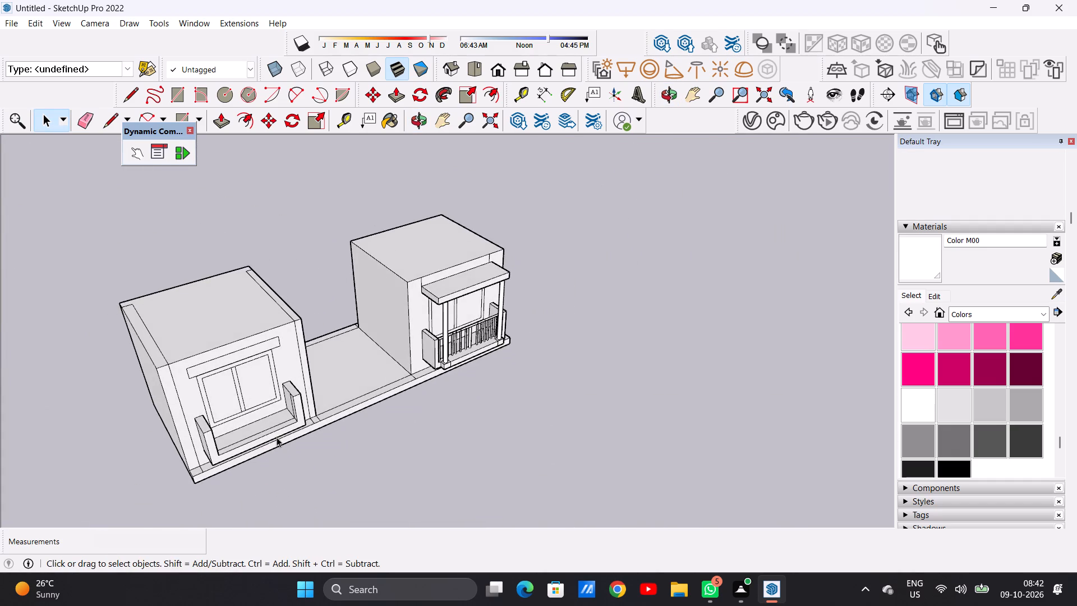
Draw a circle of about 1 5/16" radius near the top of the front strip on the balcony side wall's inner face.
{"action": "scroll", "coordinate": [295, 423], "scroll_direction": "up", "scroll_amount": 18}
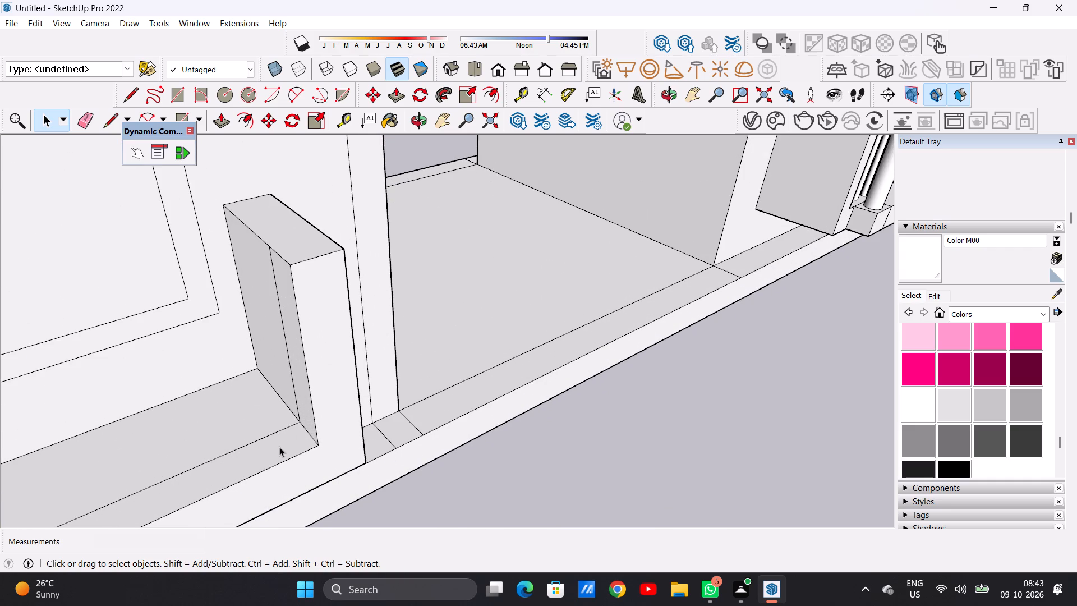
{"action": "middle_click_drag", "start_coordinate": [280, 446], "coordinate": [336, 391]}
{"action": "scroll", "coordinate": [263, 459], "scroll_direction": "down", "scroll_amount": 19}
{"action": "middle_click_drag", "start_coordinate": [276, 428], "coordinate": [371, 391]}
{"action": "scroll", "coordinate": [362, 359], "scroll_direction": "up", "scroll_amount": 12}
{"action": "middle_click_drag", "start_coordinate": [385, 442], "coordinate": [431, 411]}
{"action": "scroll", "coordinate": [431, 373], "scroll_direction": "up", "scroll_amount": 1}
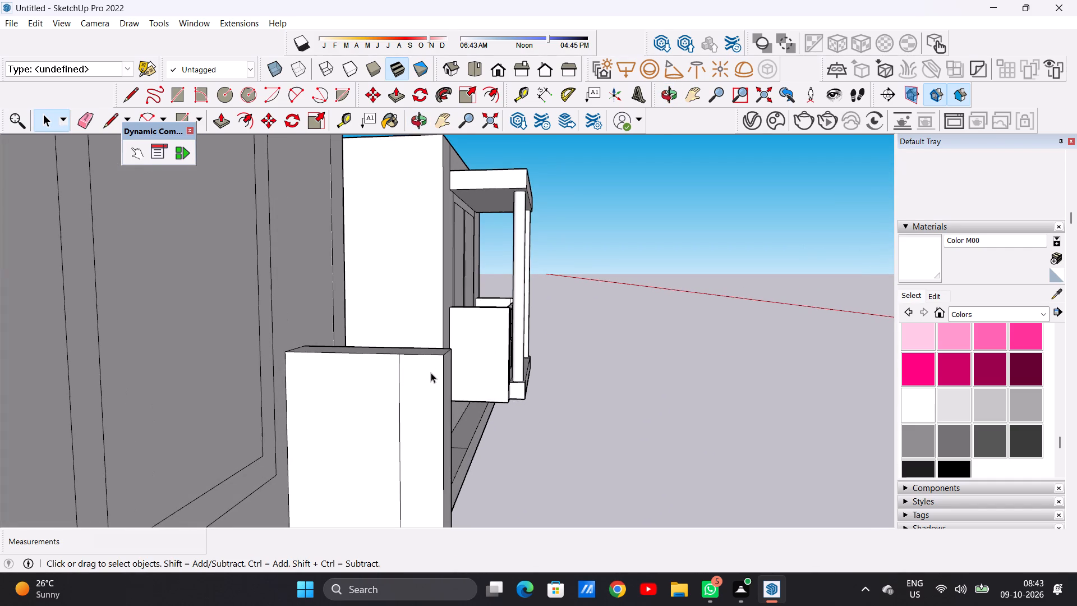
{"action": "key", "text": "c"}
{"action": "scroll", "coordinate": [339, 371], "scroll_direction": "down", "scroll_amount": 13}
{"action": "scroll", "coordinate": [378, 406], "scroll_direction": "up", "scroll_amount": 10}
{"action": "scroll", "coordinate": [371, 423], "scroll_direction": "down", "scroll_amount": 5}
{"action": "scroll", "coordinate": [372, 337], "scroll_direction": "up", "scroll_amount": 11}
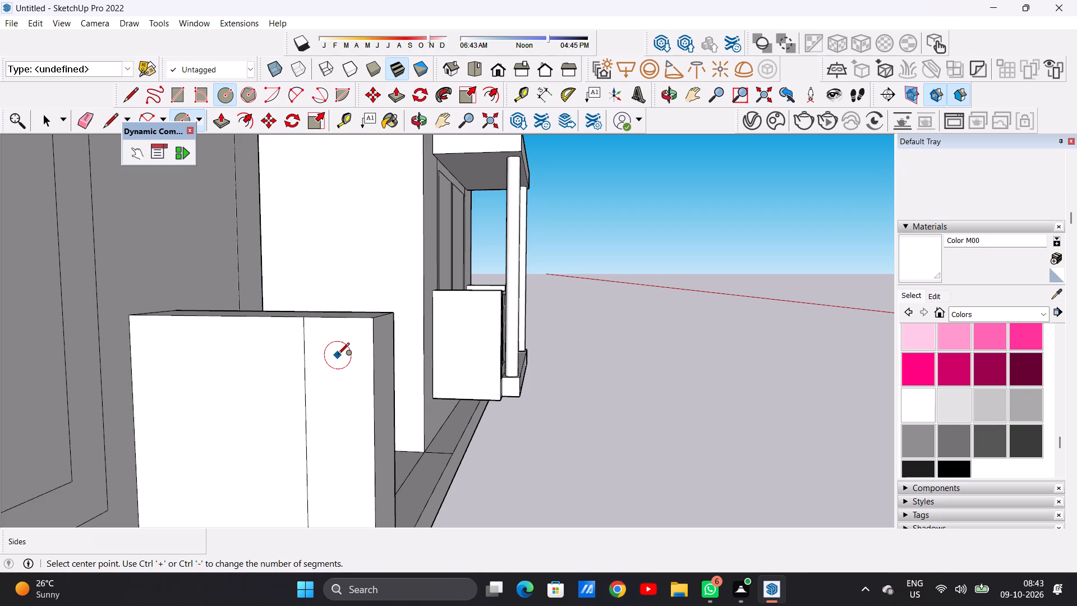
{"action": "left_click", "coordinate": [338, 355]}
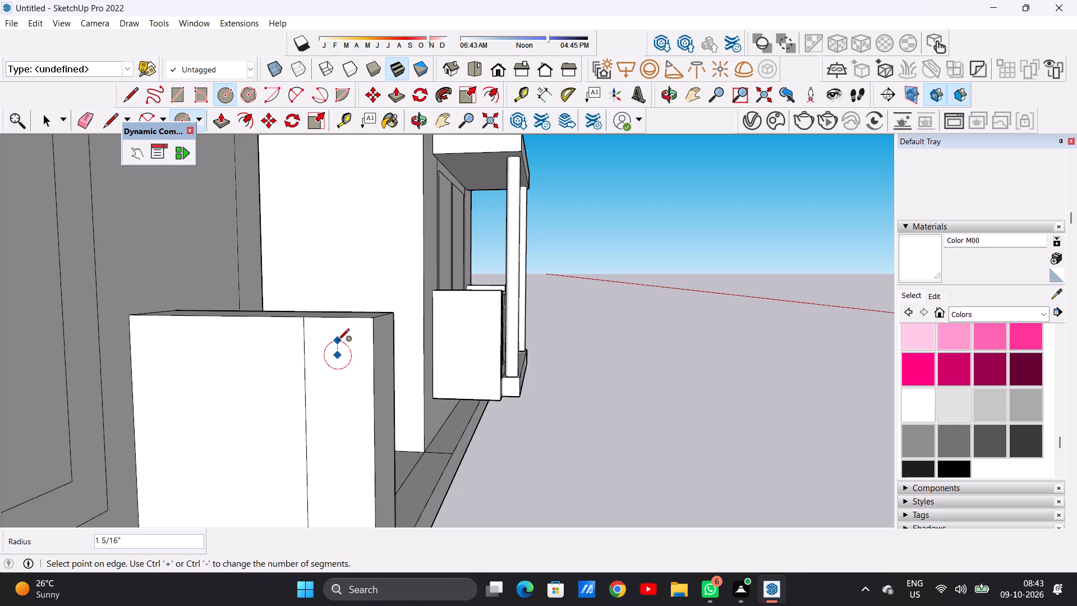
{"action": "left_click", "coordinate": [338, 341]}
{"action": "key", "text": "space"}
Push/Pull the circle about 6' 5 3/8" across the balcony to the opposite side wall as a round handrail.
{"action": "type", "text": "P"}
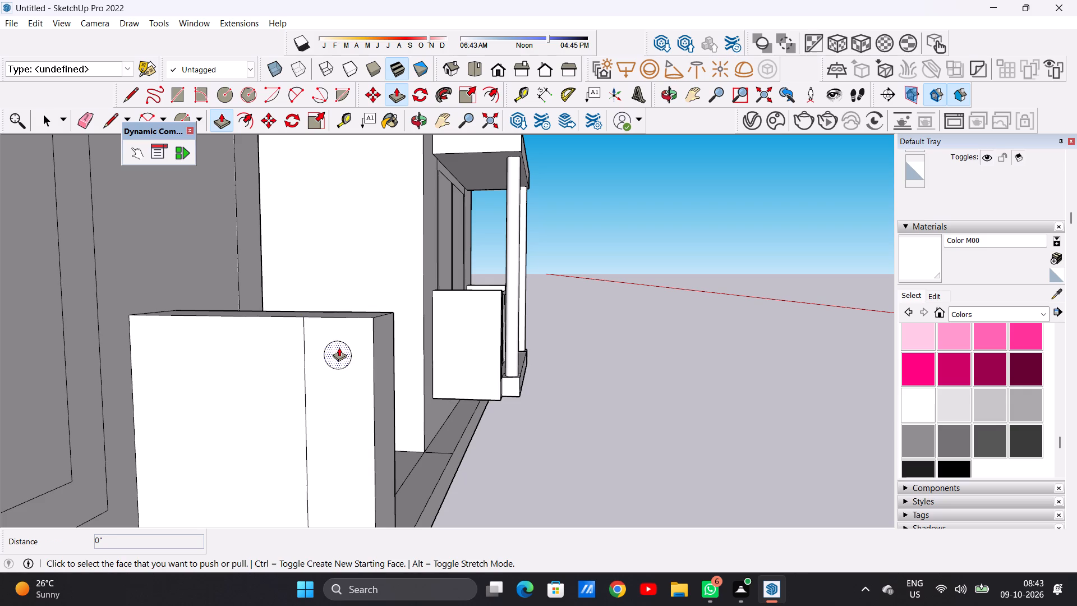
{"action": "left_click", "coordinate": [339, 347]}
{"action": "scroll", "coordinate": [324, 387], "scroll_direction": "down", "scroll_amount": 10}
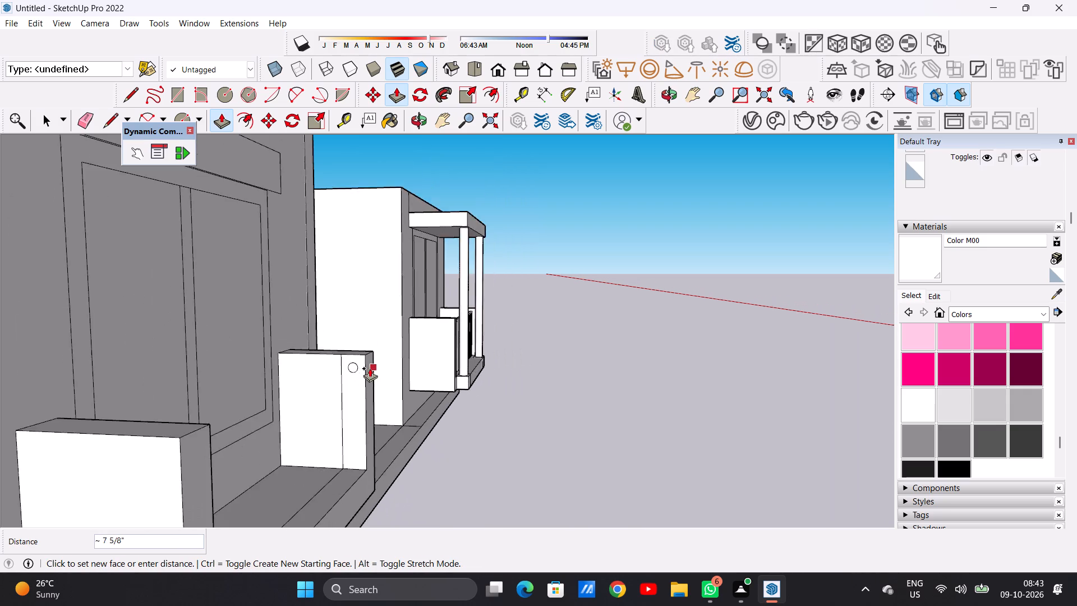
{"action": "scroll", "coordinate": [370, 368], "scroll_direction": "down", "scroll_amount": 5}
{"action": "middle_click_drag", "start_coordinate": [321, 390], "coordinate": [96, 386]}
{"action": "scroll", "coordinate": [240, 369], "scroll_direction": "up", "scroll_amount": 6}
{"action": "middle_click_drag", "start_coordinate": [273, 377], "coordinate": [140, 338]}
{"action": "scroll", "coordinate": [136, 335], "scroll_direction": "up", "scroll_amount": 6}
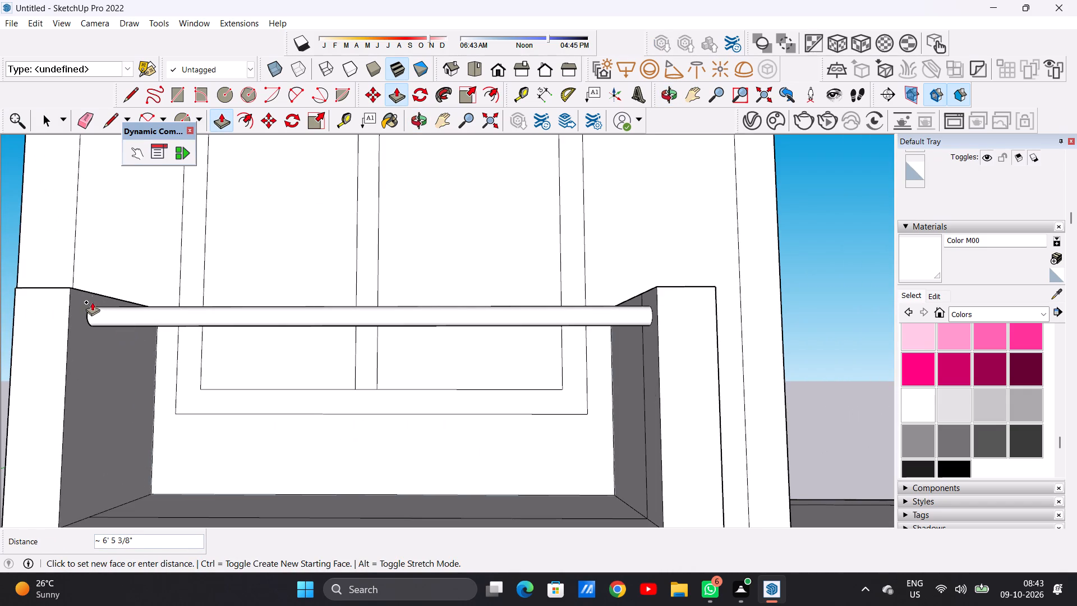
{"action": "left_click", "coordinate": [76, 302]}
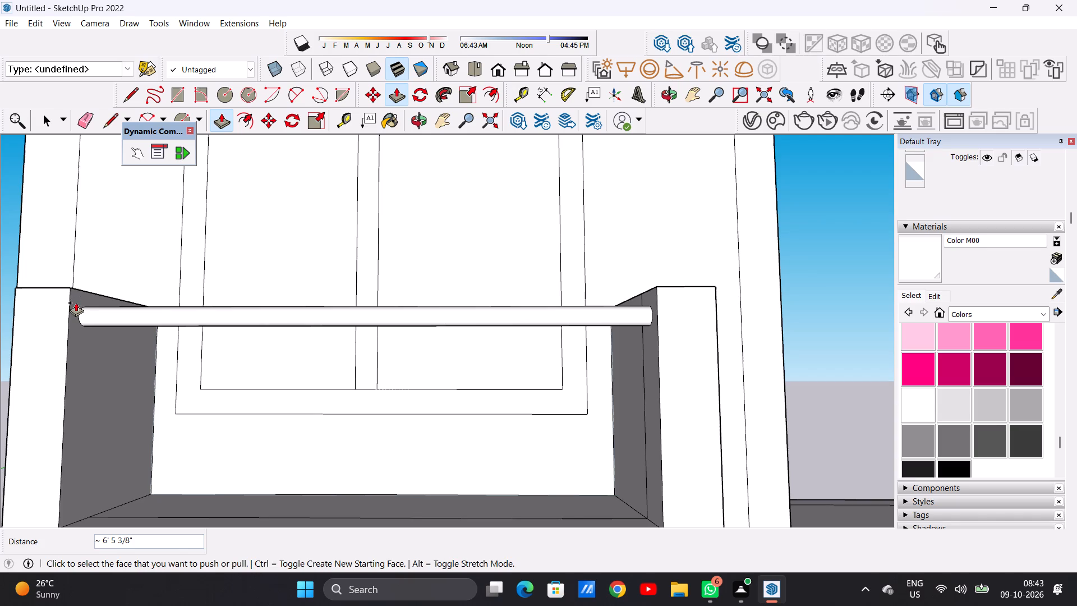
Draw a circle of about 1 5/16" radius on the balcony floor's front strip, near the side wall.
{"action": "key", "text": "space"}
{"action": "scroll", "coordinate": [255, 403], "scroll_direction": "down", "scroll_amount": 12}
{"action": "middle_click_drag", "start_coordinate": [290, 390], "coordinate": [293, 521]}
{"action": "scroll", "coordinate": [309, 426], "scroll_direction": "up", "scroll_amount": 7}
{"action": "middle_click_drag", "start_coordinate": [300, 401], "coordinate": [309, 456]}
{"action": "scroll", "coordinate": [320, 398], "scroll_direction": "up", "scroll_amount": 4}
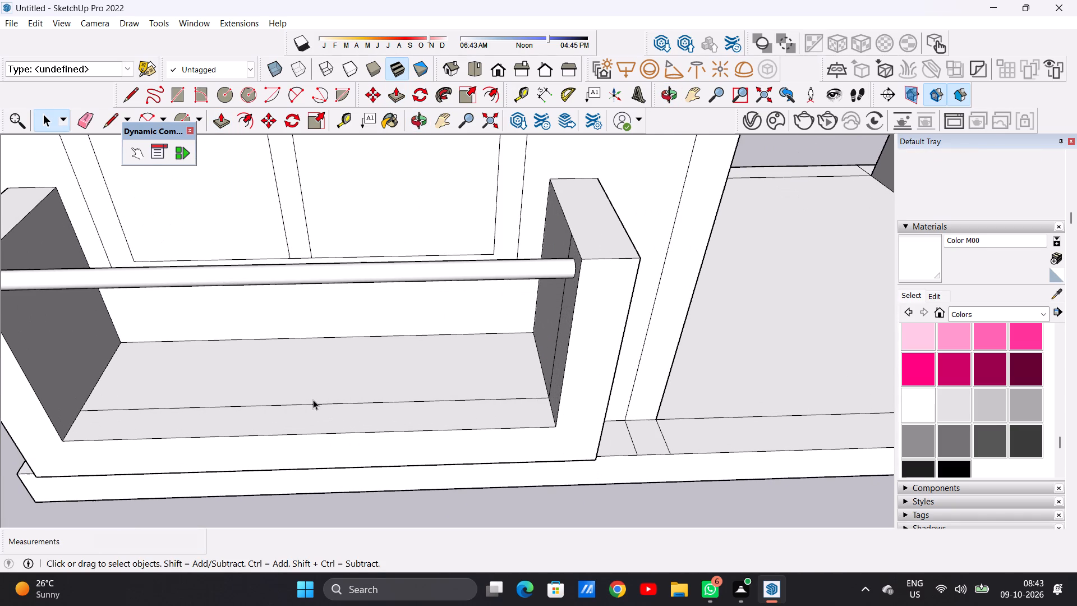
{"action": "key", "text": "c"}
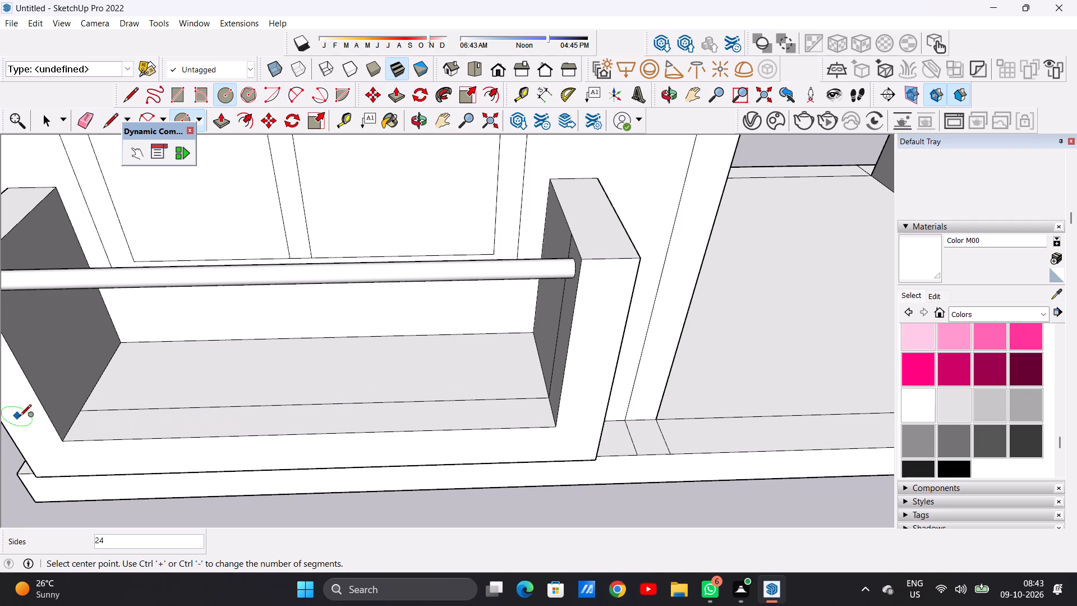
{"action": "key", "text": "space"}
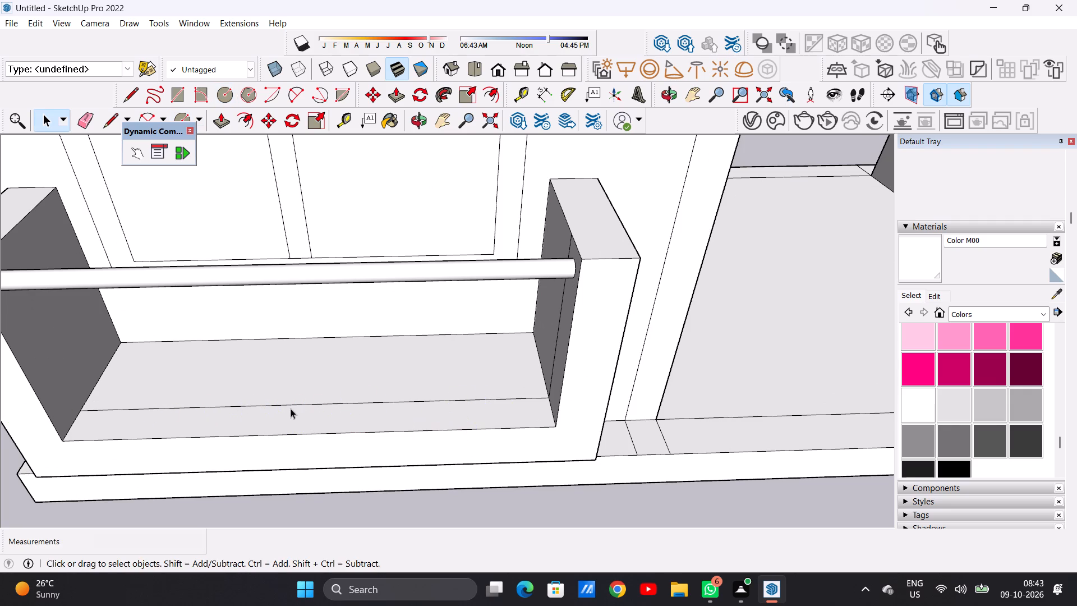
{"action": "type", "text": "C"}
{"action": "scroll", "coordinate": [297, 421], "scroll_direction": "up", "scroll_amount": 11}
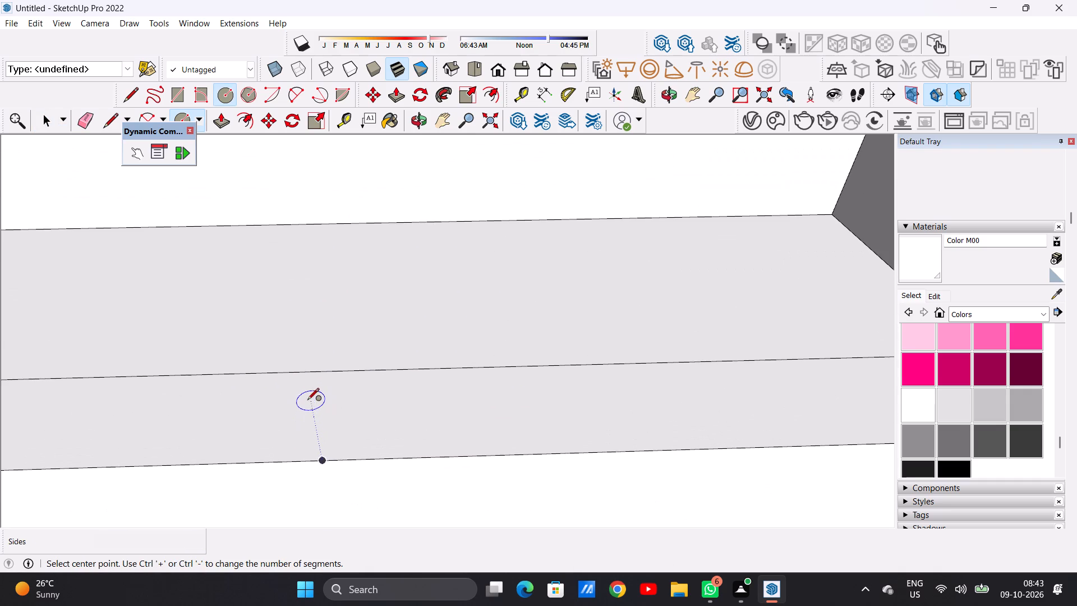
{"action": "scroll", "coordinate": [344, 396], "scroll_direction": "down", "scroll_amount": 5}
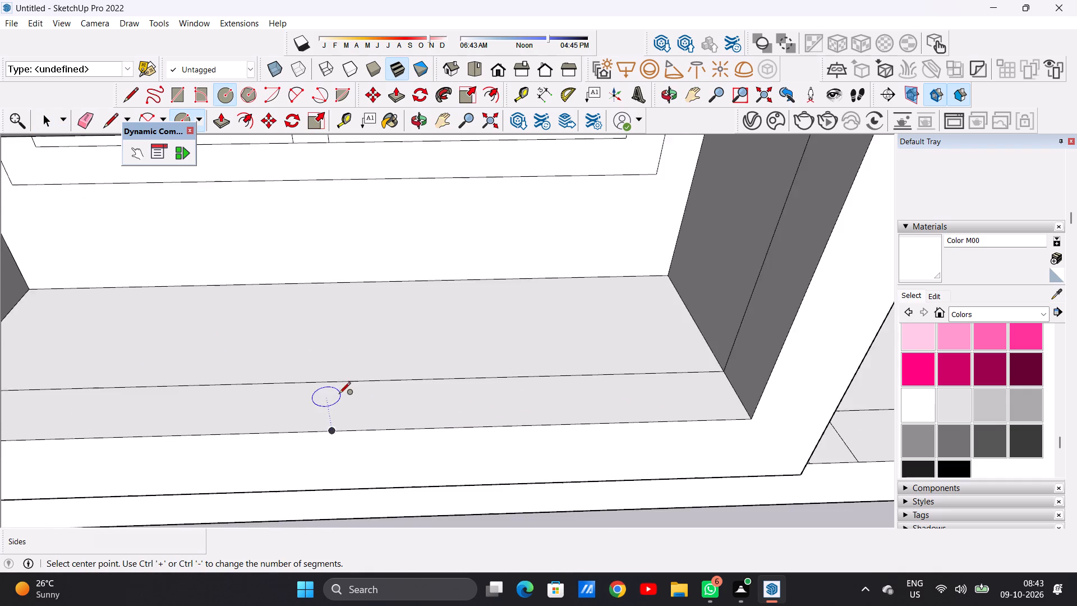
{"action": "scroll", "coordinate": [339, 394], "scroll_direction": "down", "scroll_amount": 6}
{"action": "key", "text": "space"}
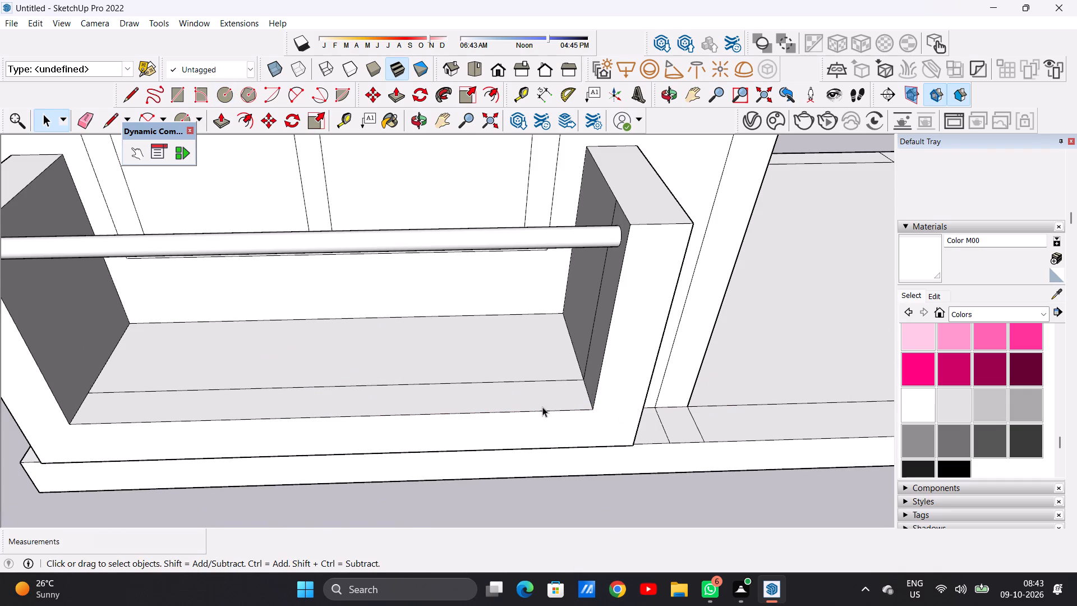
{"action": "middle_click_drag", "start_coordinate": [541, 407], "coordinate": [526, 448]}
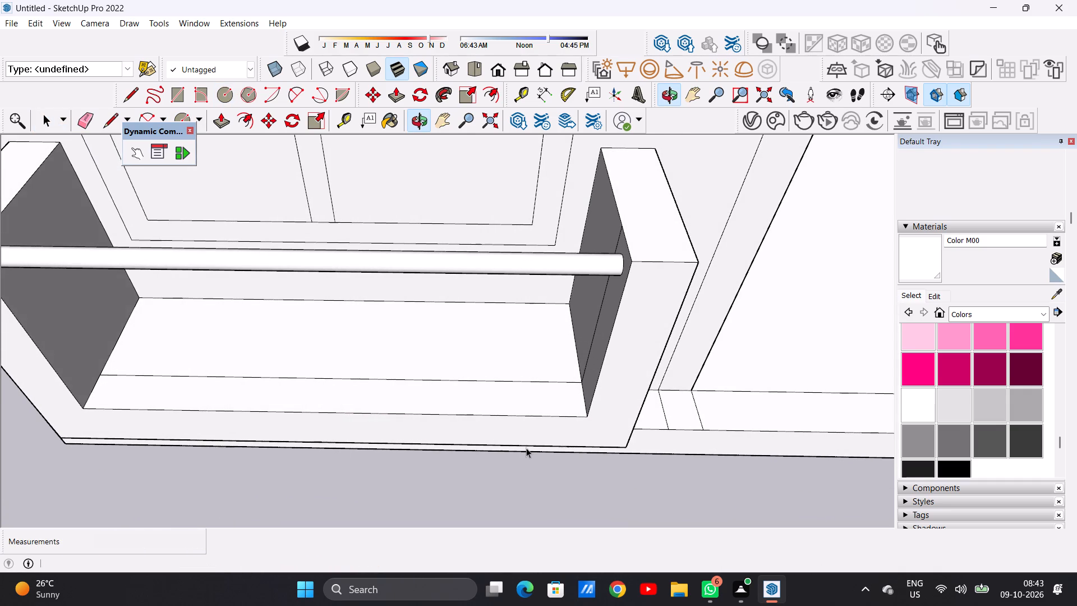
{"action": "key", "text": "c"}
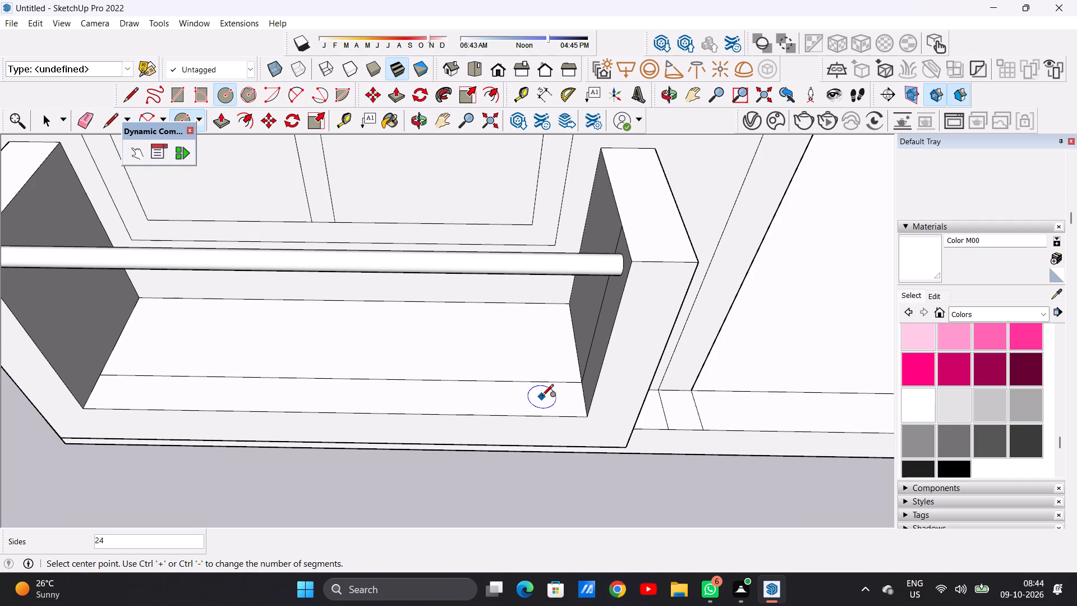
{"action": "scroll", "coordinate": [542, 397], "scroll_direction": "up", "scroll_amount": 5}
{"action": "left_click", "coordinate": [542, 397]}
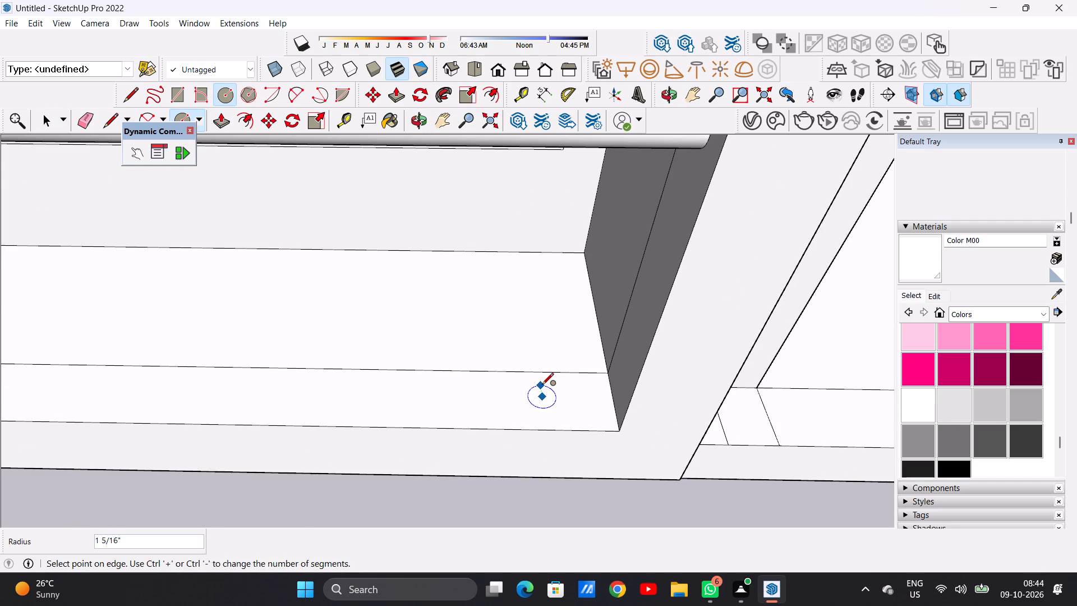
{"action": "left_click", "coordinate": [542, 385]}
{"action": "key", "text": "space"}
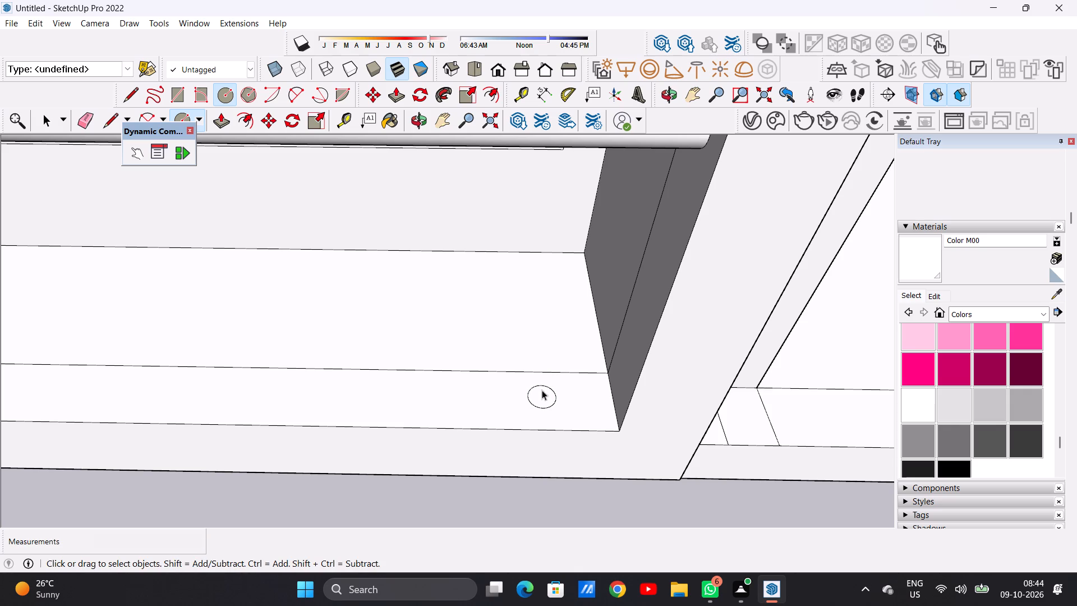
Move the circle about 2' 6 3/4" along the front floor strip to roughly the middle of the balcony.
{"action": "double_click", "coordinate": [542, 402]}
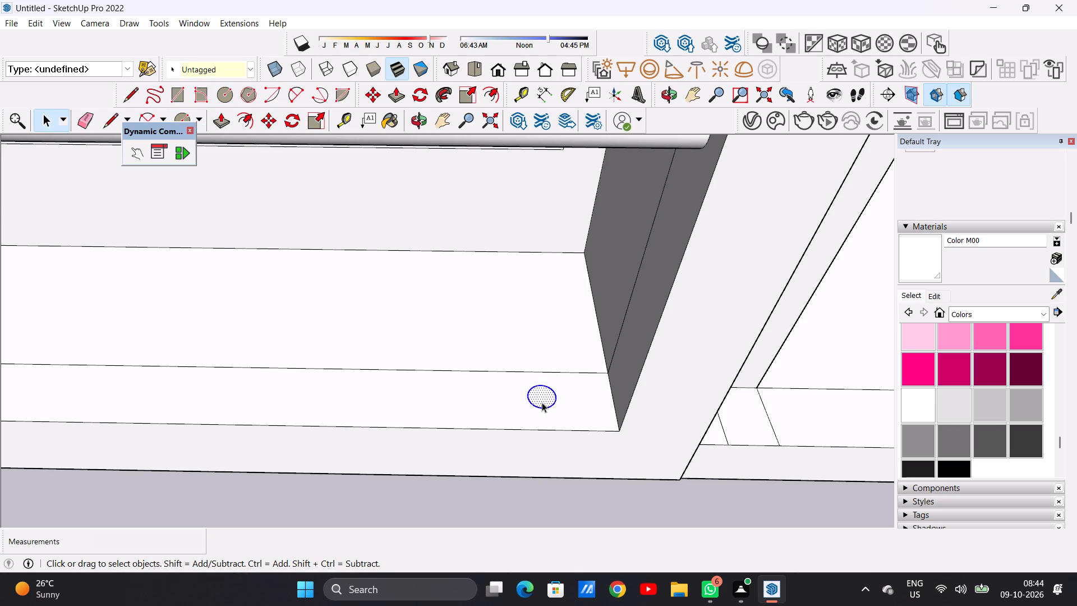
{"action": "key", "text": "m"}
{"action": "left_click", "coordinate": [542, 405]}
{"action": "scroll", "coordinate": [479, 396], "scroll_direction": "down", "scroll_amount": 4}
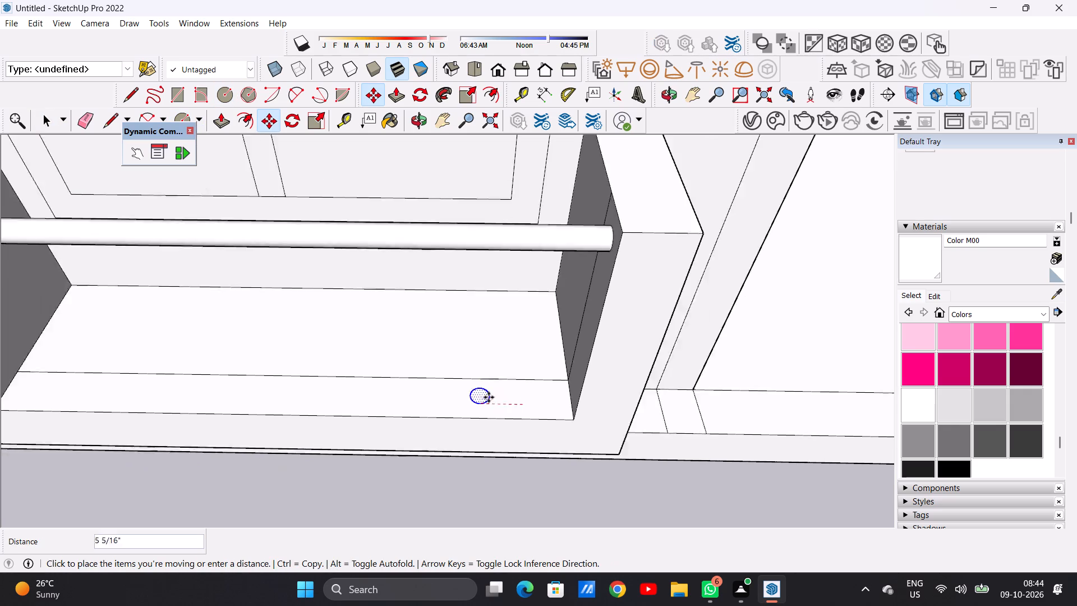
{"action": "scroll", "coordinate": [489, 397], "scroll_direction": "down", "scroll_amount": 6}
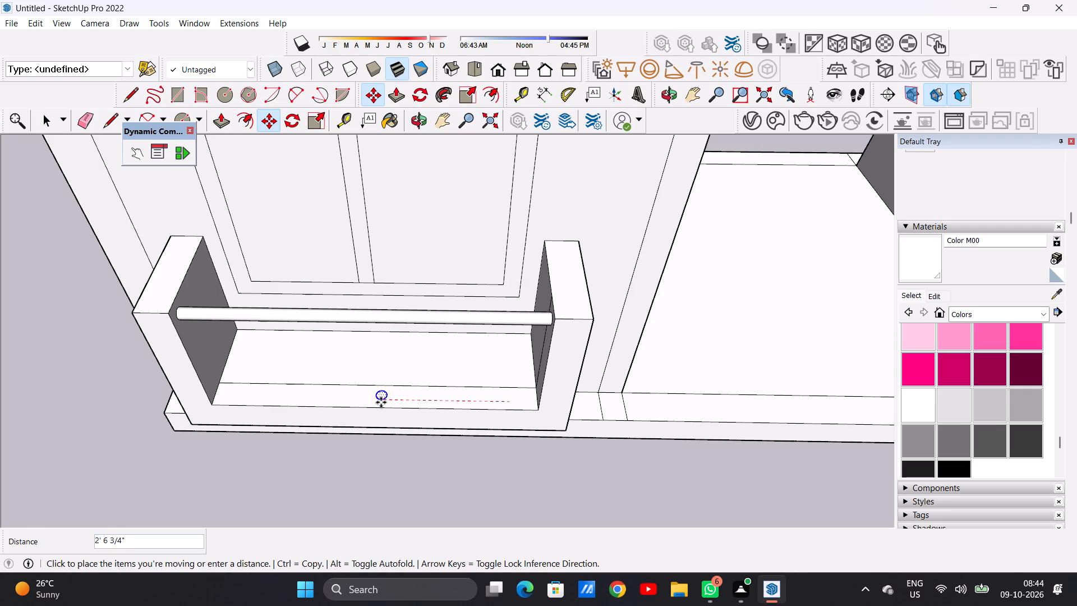
{"action": "left_click", "coordinate": [381, 401]}
{"action": "key", "text": "space"}
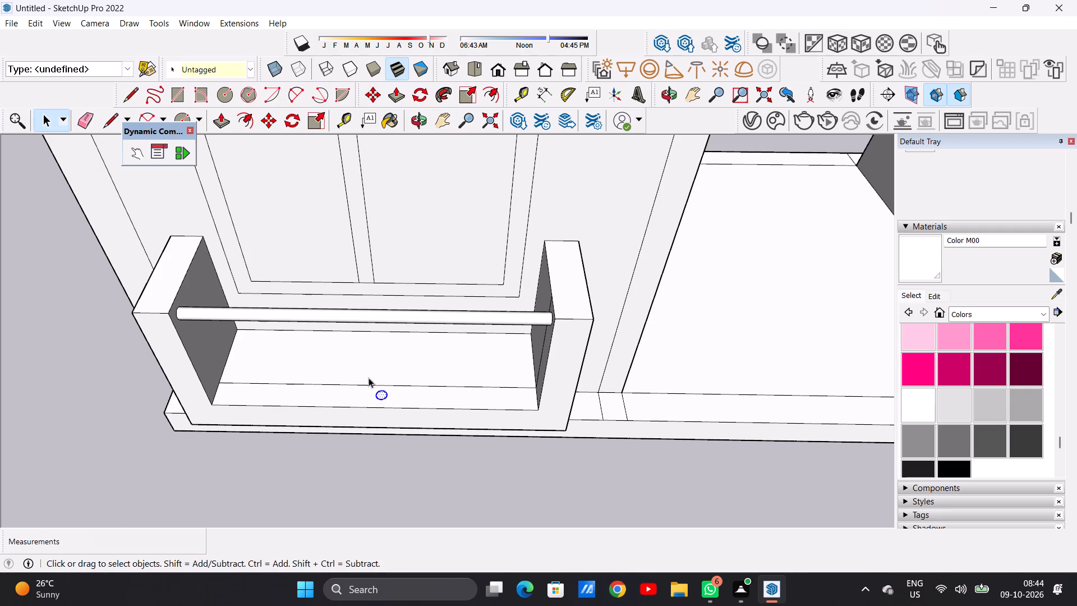
{"action": "scroll", "coordinate": [378, 379], "scroll_direction": "up", "scroll_amount": 5}
{"action": "left_click", "coordinate": [413, 488]}
Push/Pull the middle circle up about 2' 3 3/16" to the handrail as a round baluster.
{"action": "scroll", "coordinate": [385, 414], "scroll_direction": "up", "scroll_amount": 10}
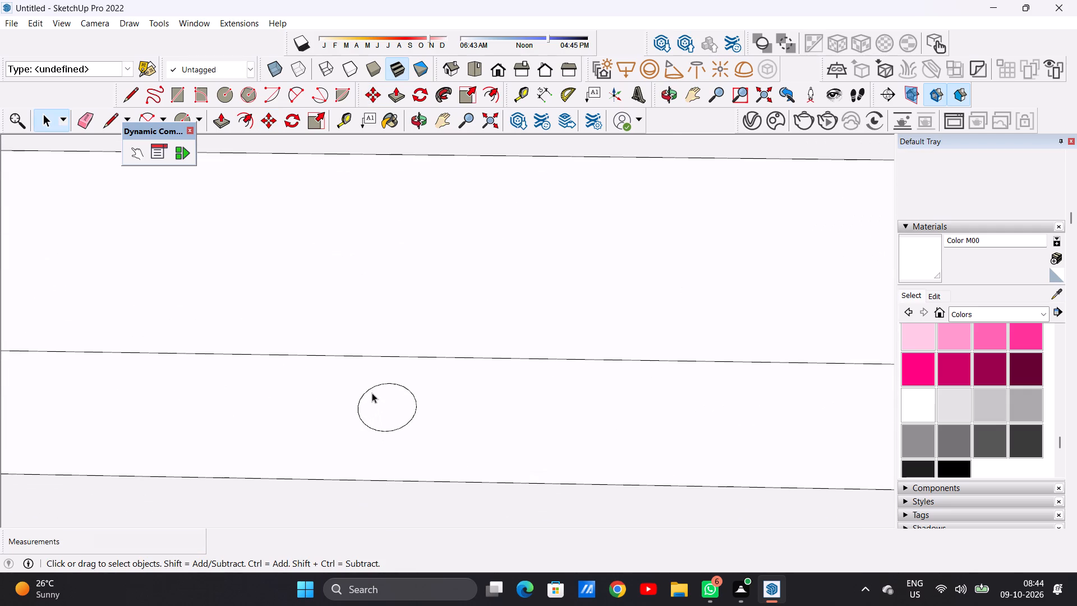
{"action": "scroll", "coordinate": [372, 393], "scroll_direction": "up", "scroll_amount": 1}
{"action": "scroll", "coordinate": [367, 414], "scroll_direction": "down", "scroll_amount": 8}
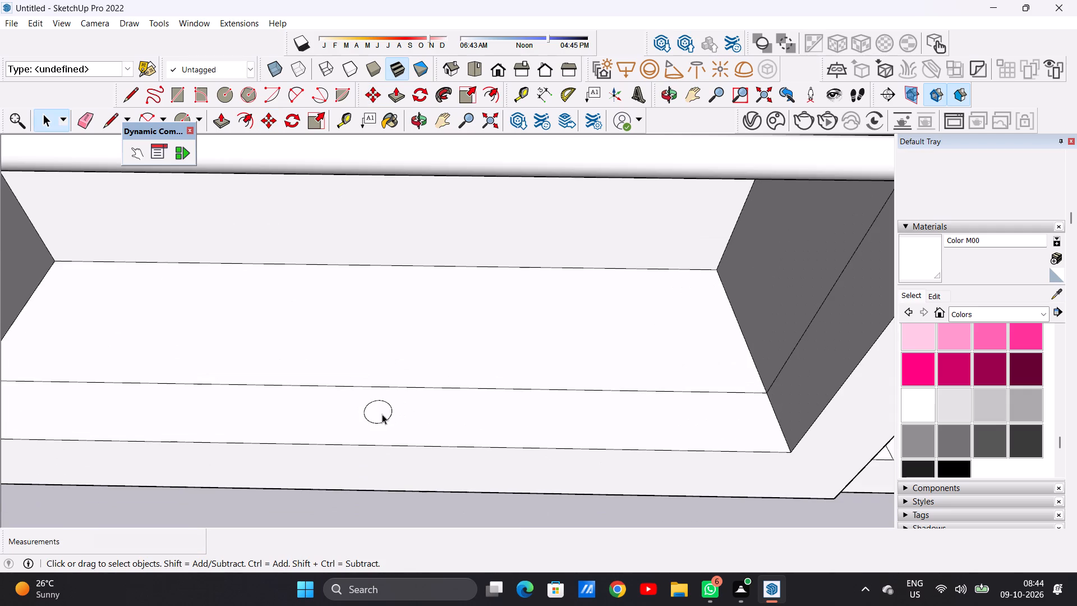
{"action": "key", "text": "p"}
{"action": "left_click", "coordinate": [378, 408]}
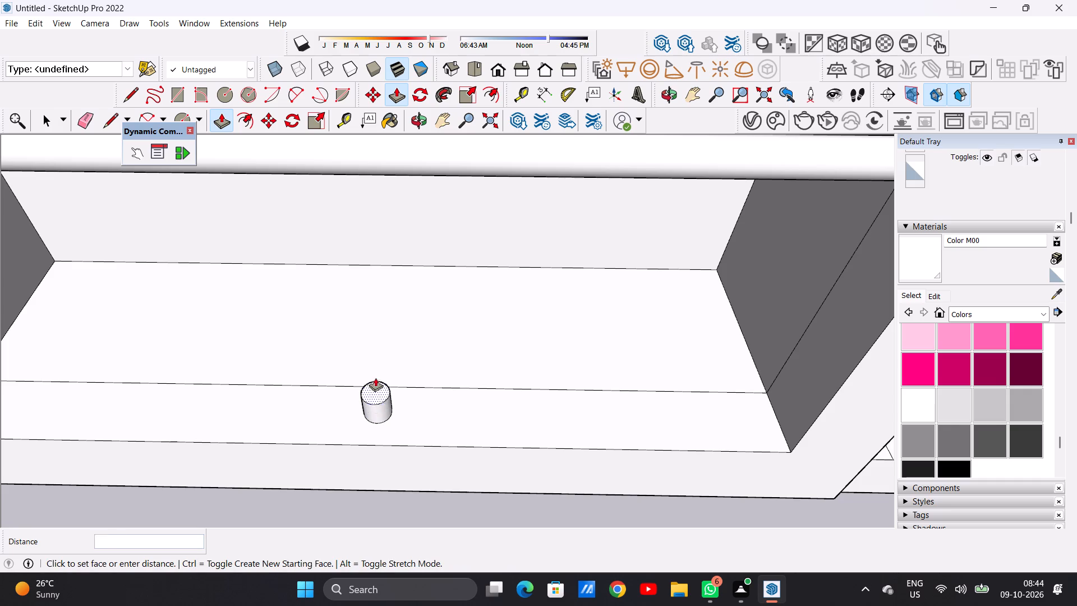
{"action": "scroll", "coordinate": [380, 369], "scroll_direction": "down", "scroll_amount": 13}
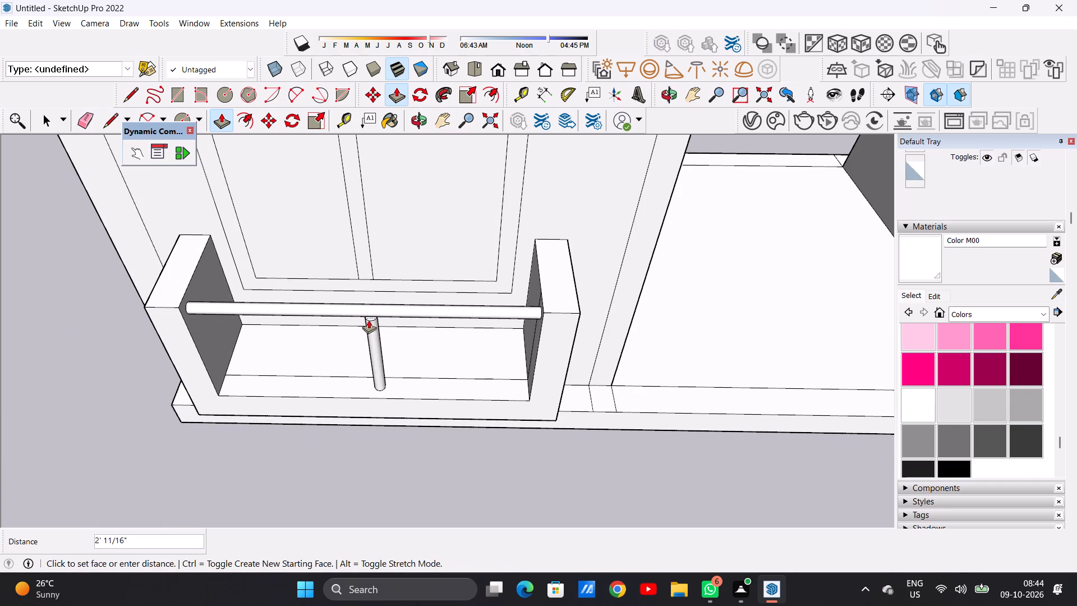
{"action": "middle_click_drag", "start_coordinate": [366, 326], "coordinate": [357, 301]}
{"action": "middle_click_drag", "start_coordinate": [370, 321], "coordinate": [379, 296]}
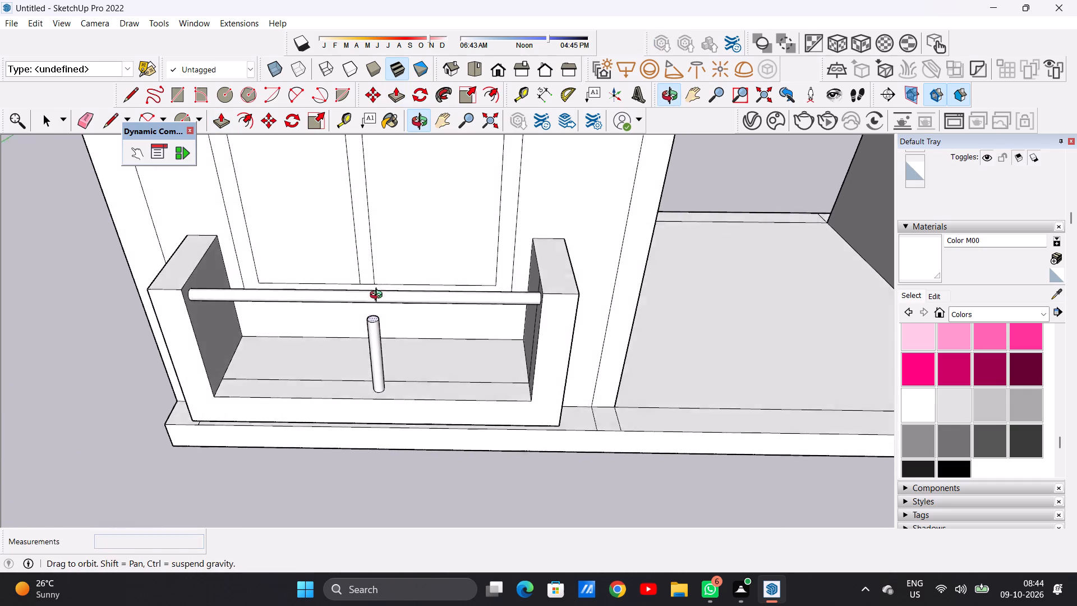
{"action": "middle_click_drag", "start_coordinate": [379, 296], "coordinate": [381, 245]}
{"action": "scroll", "coordinate": [366, 287], "scroll_direction": "up", "scroll_amount": 14}
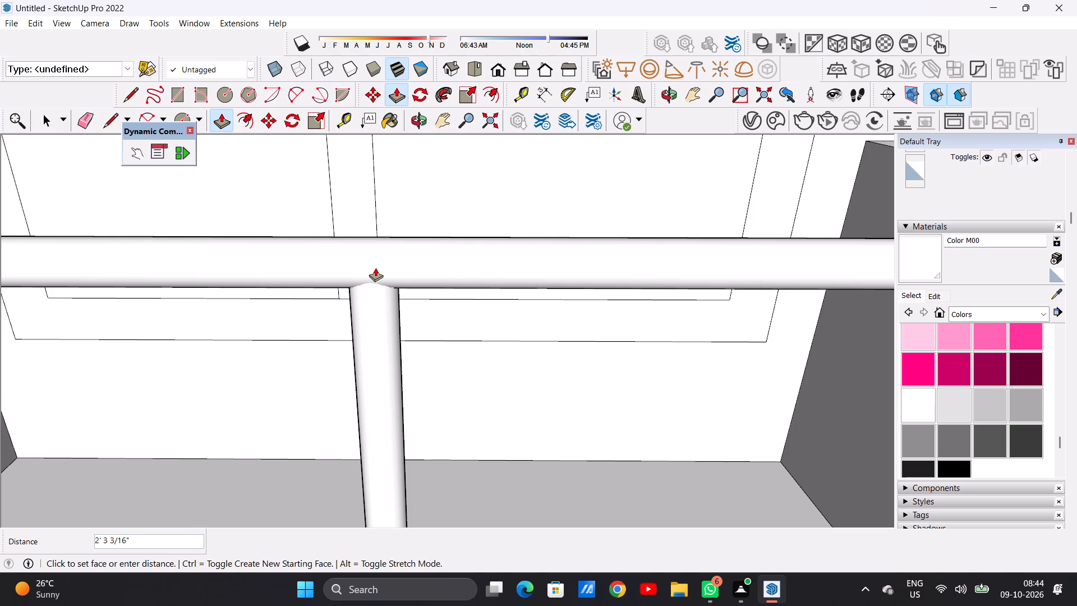
{"action": "left_click", "coordinate": [375, 268]}
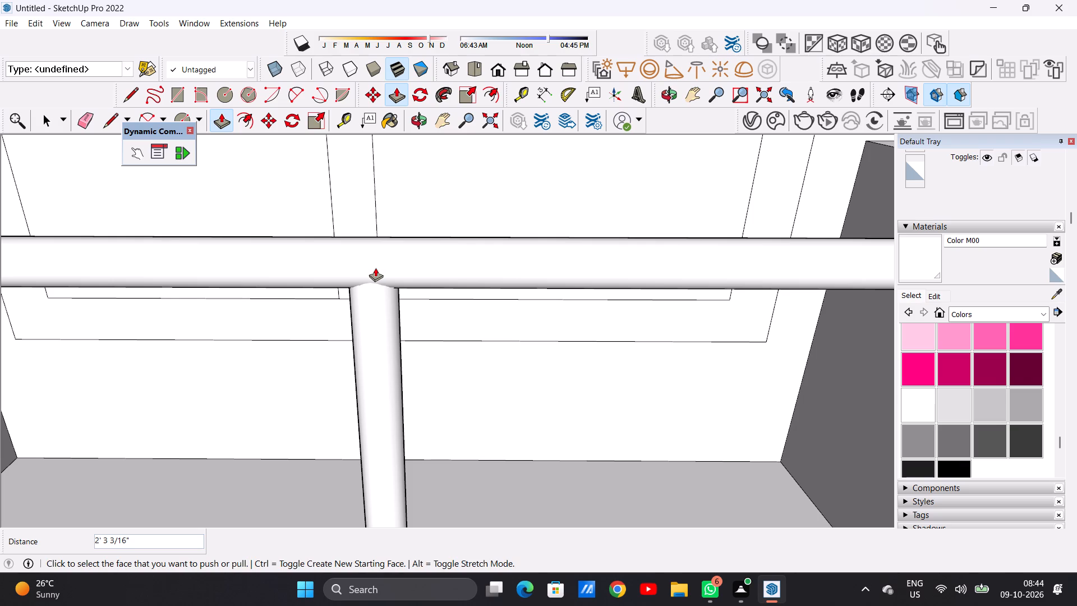
{"action": "key", "text": "space"}
Draw a smaller circle of about 15/16" radius on the front floor strip, near the side wall.
{"action": "scroll", "coordinate": [315, 314], "scroll_direction": "down", "scroll_amount": 12}
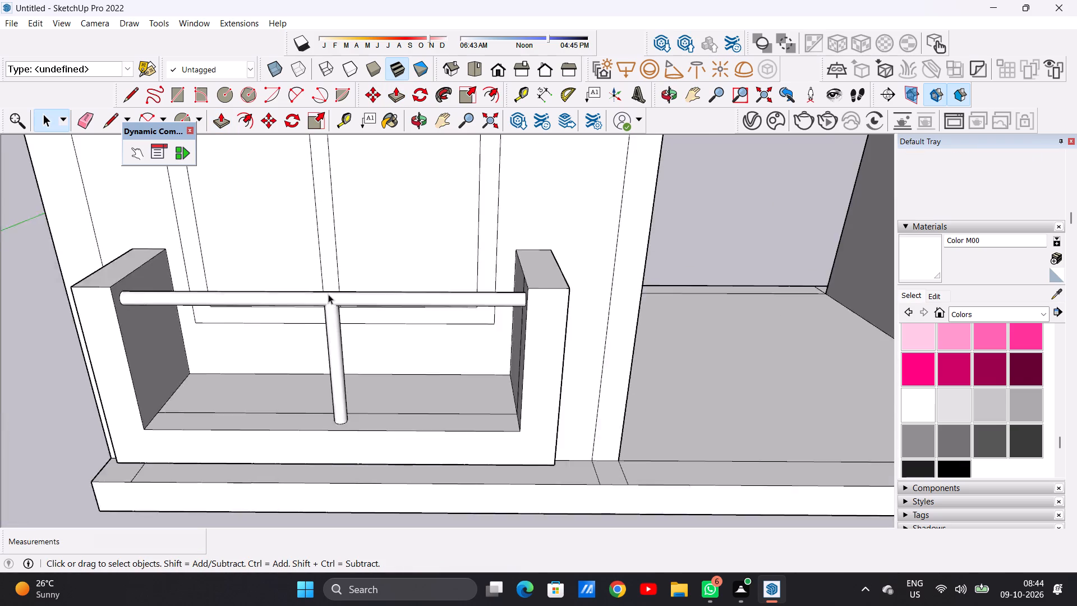
{"action": "scroll", "coordinate": [328, 294], "scroll_direction": "down", "scroll_amount": 2}
{"action": "middle_click_drag", "start_coordinate": [375, 361], "coordinate": [356, 481]}
{"action": "middle_click_drag", "start_coordinate": [380, 402], "coordinate": [403, 458]}
{"action": "scroll", "coordinate": [429, 392], "scroll_direction": "up", "scroll_amount": 12}
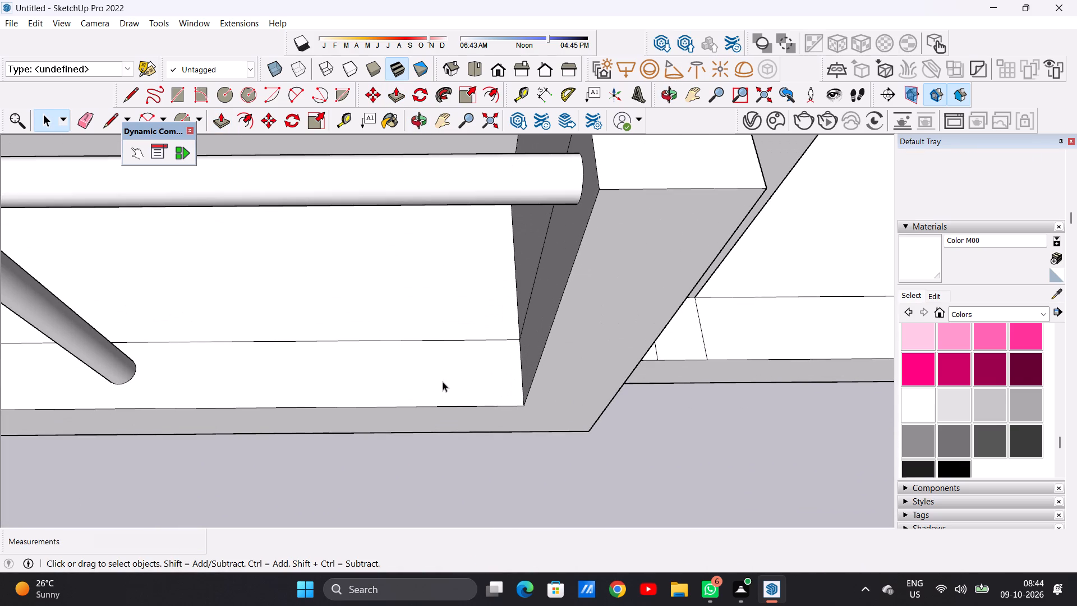
{"action": "key", "text": "c"}
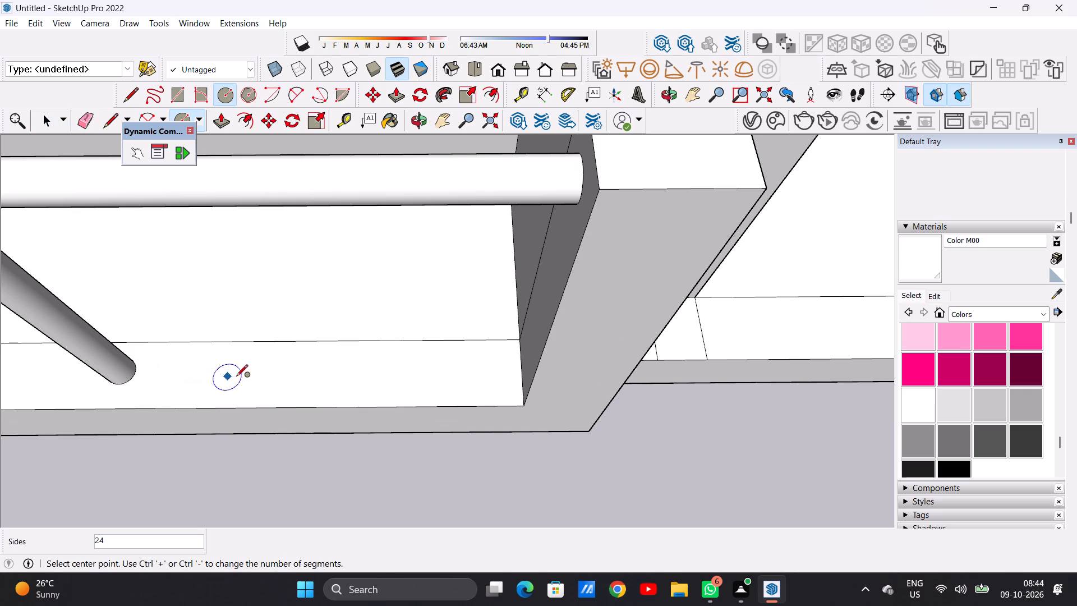
{"action": "left_click", "coordinate": [470, 369]}
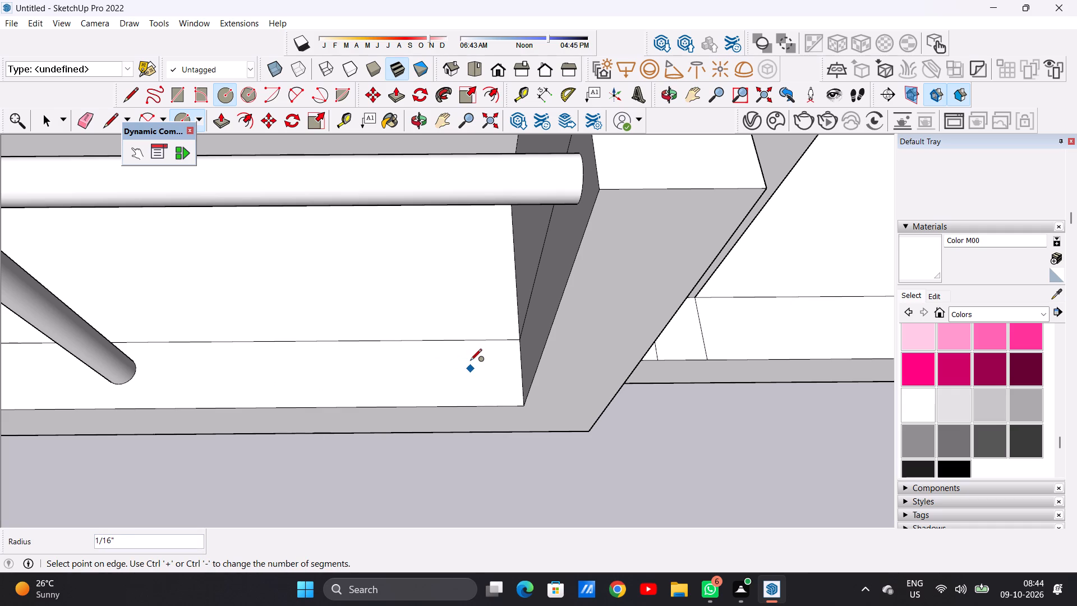
{"action": "left_click", "coordinate": [469, 360]}
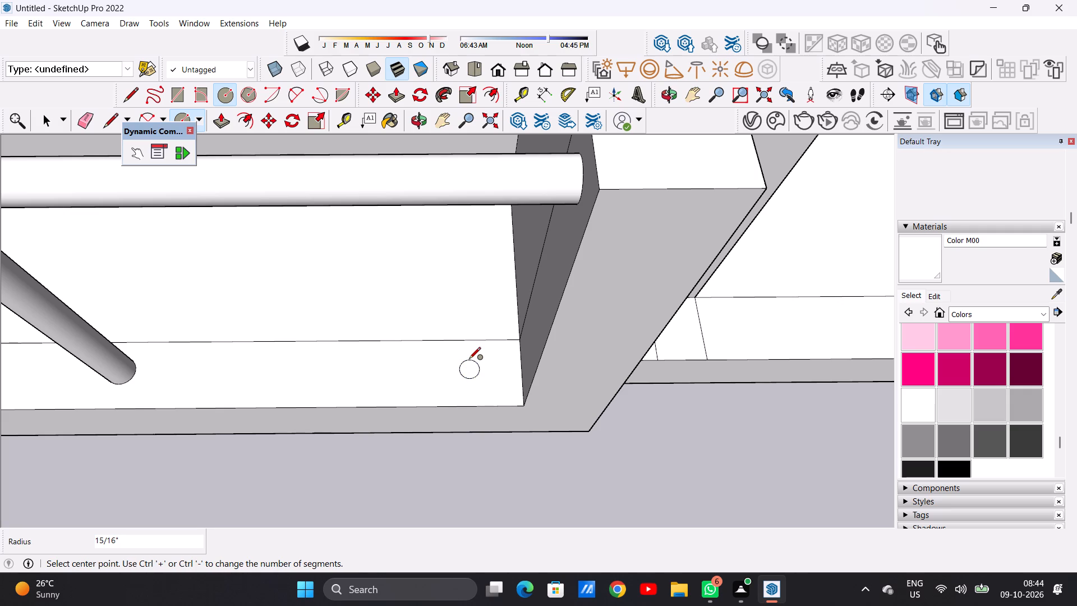
{"action": "key", "text": "space"}
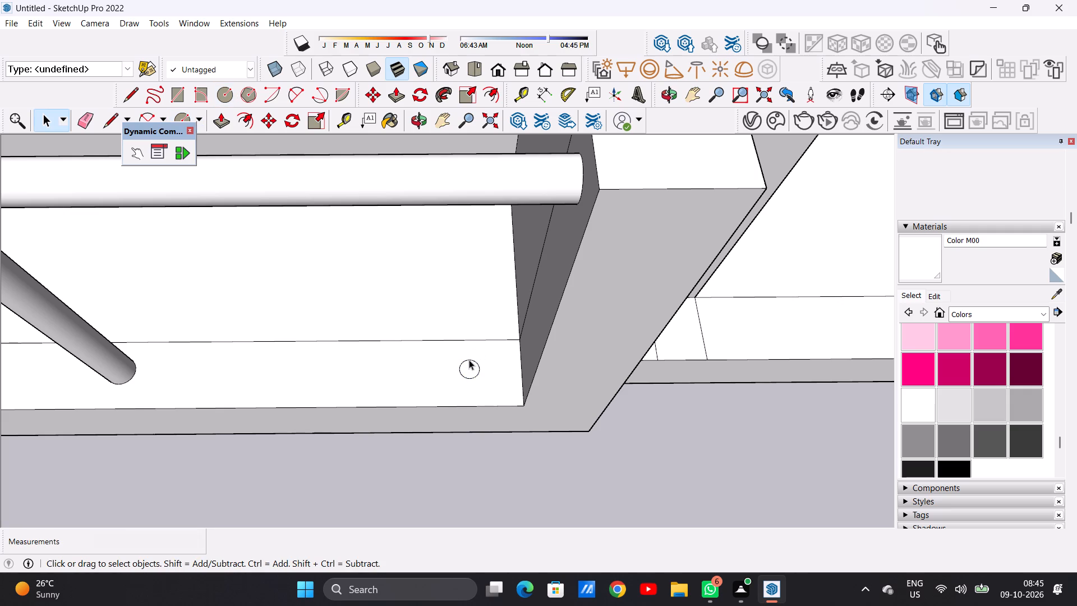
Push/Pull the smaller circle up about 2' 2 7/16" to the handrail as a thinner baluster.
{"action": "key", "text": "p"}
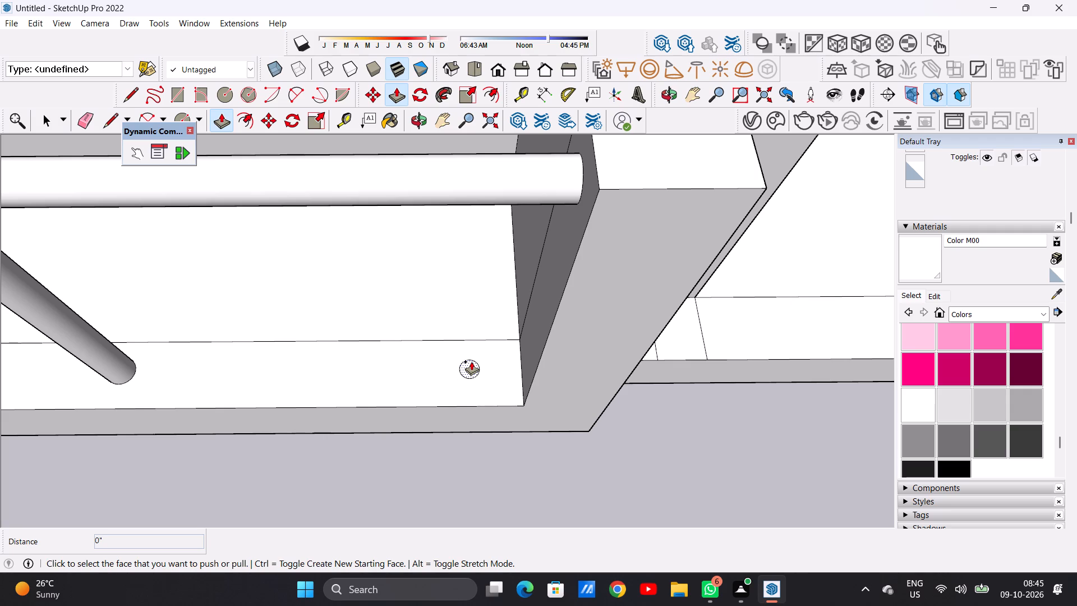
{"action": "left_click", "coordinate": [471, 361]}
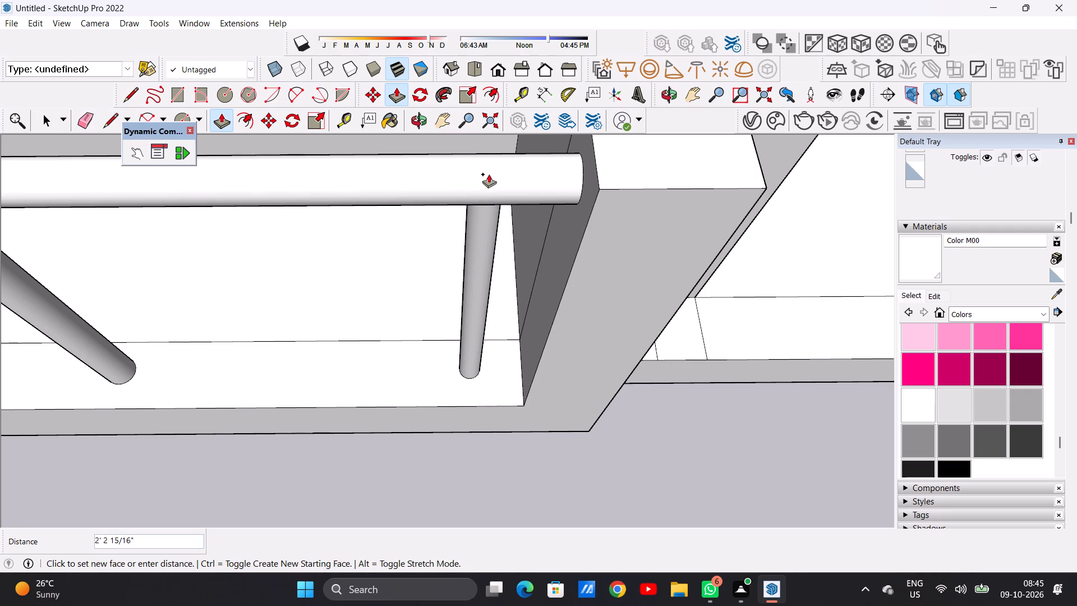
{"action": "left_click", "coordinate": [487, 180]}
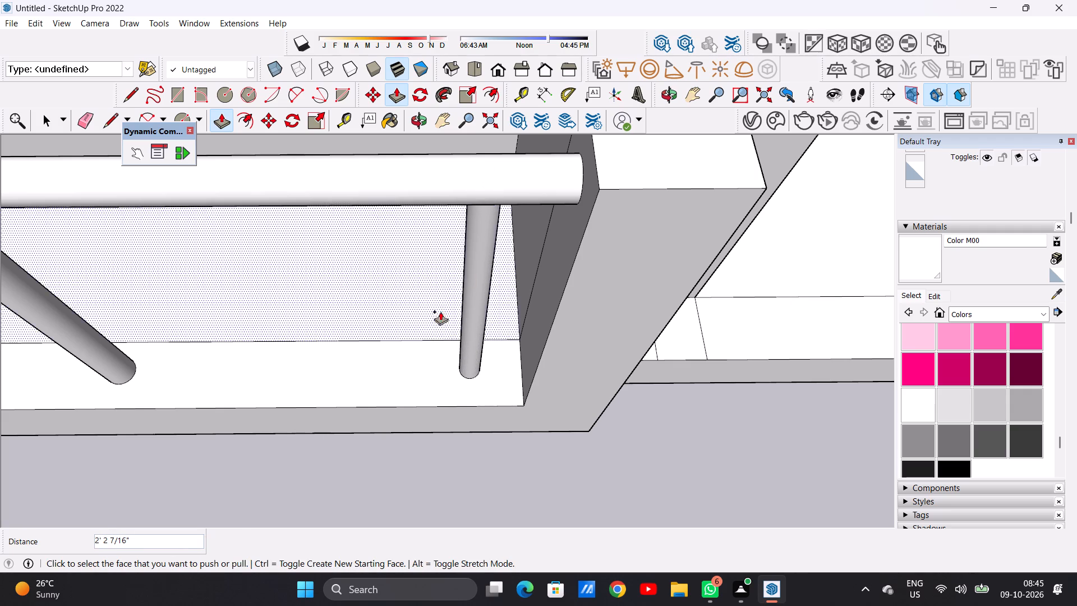
Examine the thinner baluster against the middle baluster and handrail from the front of the balcony.
{"action": "middle_click_drag", "start_coordinate": [458, 377], "coordinate": [485, 188]}
{"action": "scroll", "coordinate": [472, 341], "scroll_direction": "down", "scroll_amount": 13}
{"action": "middle_click_drag", "start_coordinate": [450, 328], "coordinate": [429, 279]}
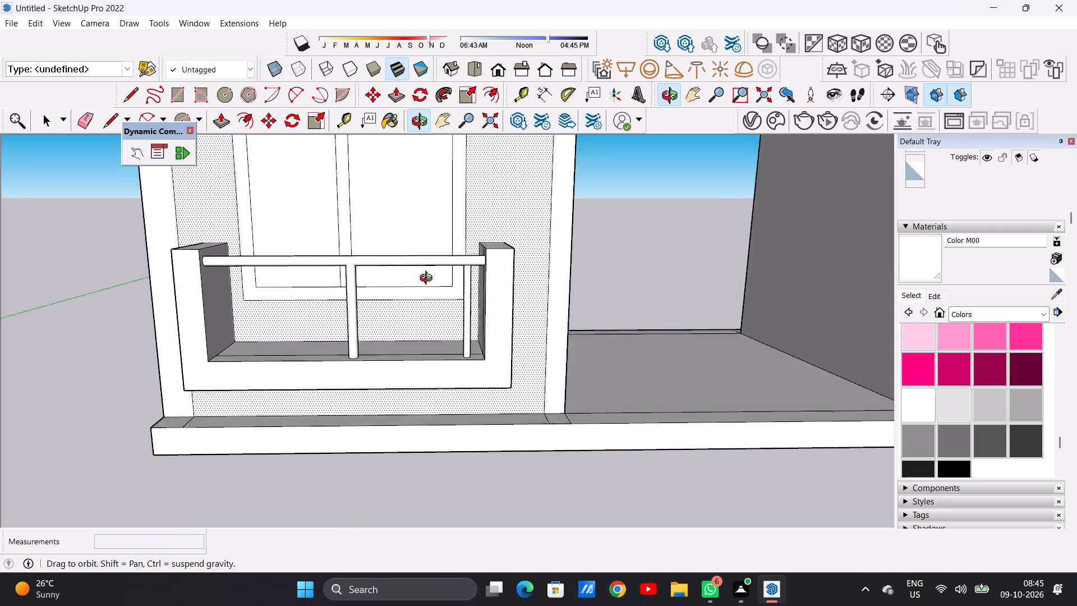
{"action": "middle_click_drag", "start_coordinate": [429, 279], "coordinate": [428, 258]}
{"action": "scroll", "coordinate": [476, 278], "scroll_direction": "up", "scroll_amount": 8}
{"action": "scroll", "coordinate": [469, 290], "scroll_direction": "down", "scroll_amount": 13}
{"action": "middle_click_drag", "start_coordinate": [411, 355], "coordinate": [383, 389]}
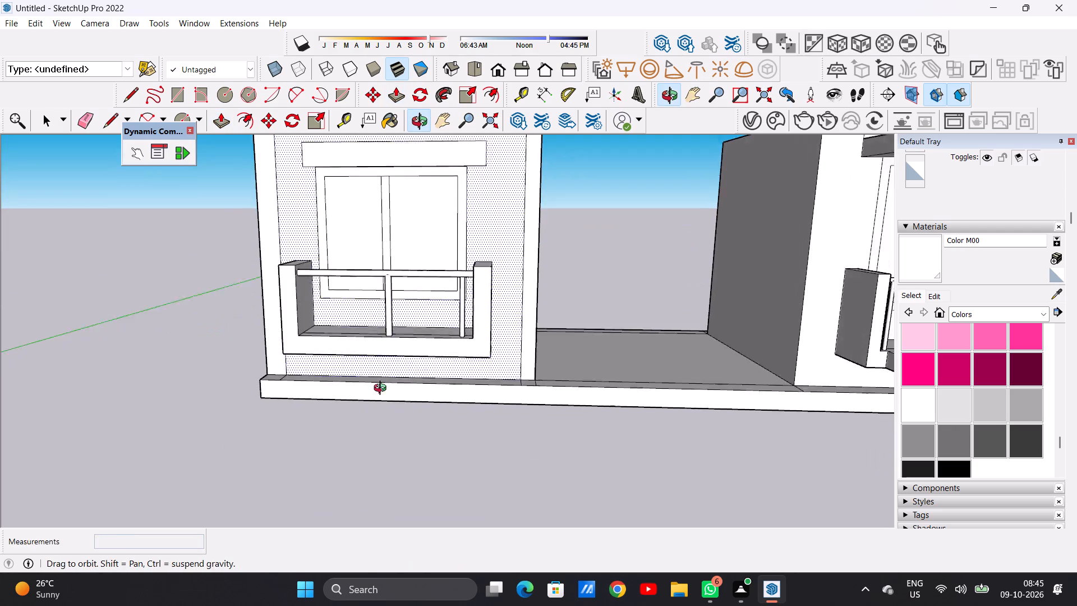
{"action": "middle_click_drag", "start_coordinate": [383, 389], "coordinate": [378, 433]}
{"action": "scroll", "coordinate": [431, 324], "scroll_direction": "up", "scroll_amount": 8}
{"action": "key", "text": "space"}
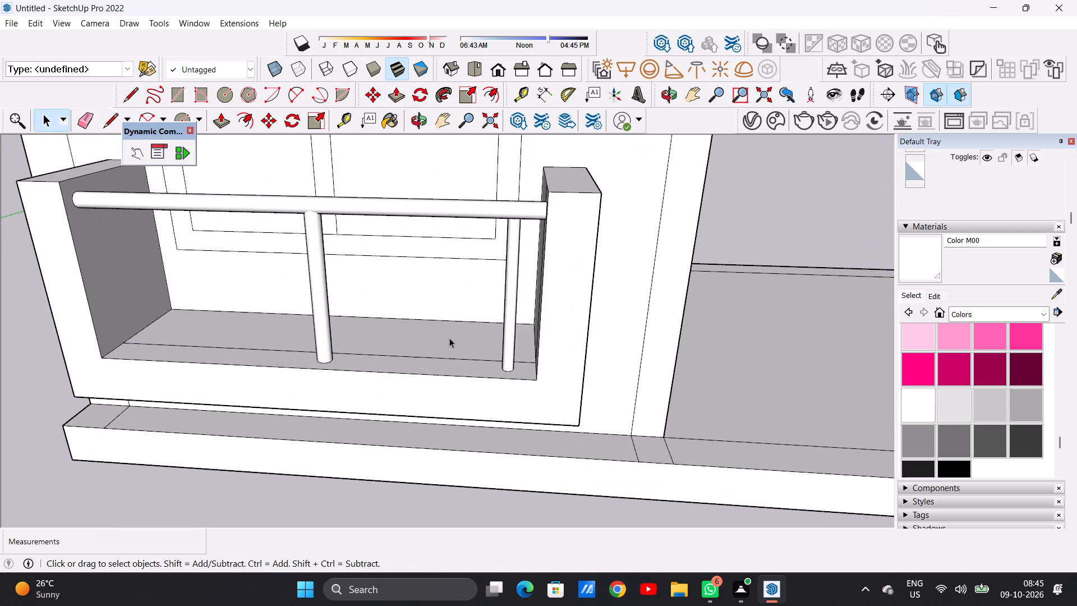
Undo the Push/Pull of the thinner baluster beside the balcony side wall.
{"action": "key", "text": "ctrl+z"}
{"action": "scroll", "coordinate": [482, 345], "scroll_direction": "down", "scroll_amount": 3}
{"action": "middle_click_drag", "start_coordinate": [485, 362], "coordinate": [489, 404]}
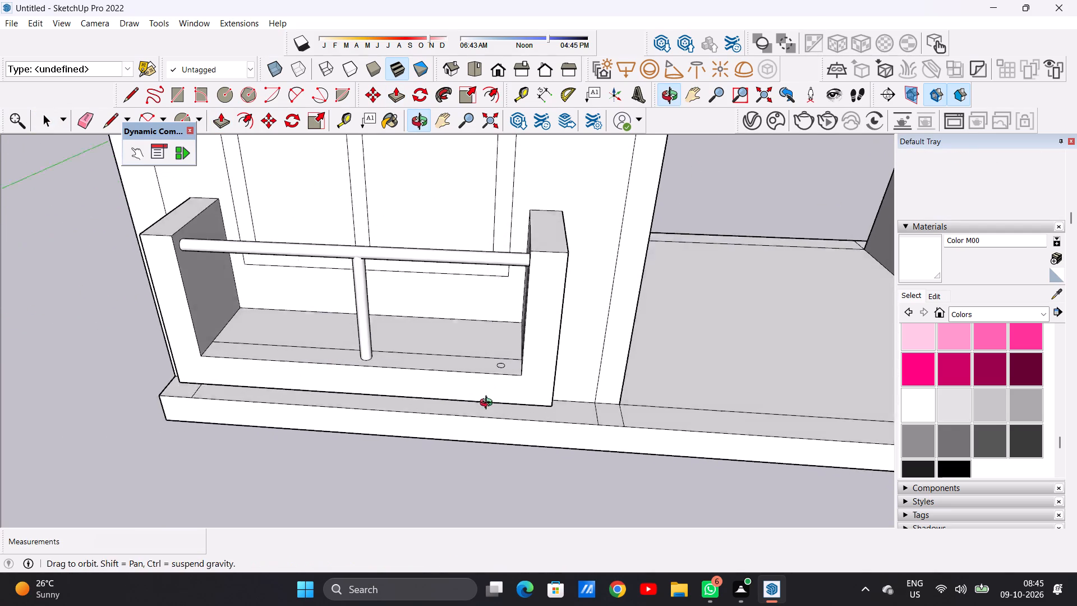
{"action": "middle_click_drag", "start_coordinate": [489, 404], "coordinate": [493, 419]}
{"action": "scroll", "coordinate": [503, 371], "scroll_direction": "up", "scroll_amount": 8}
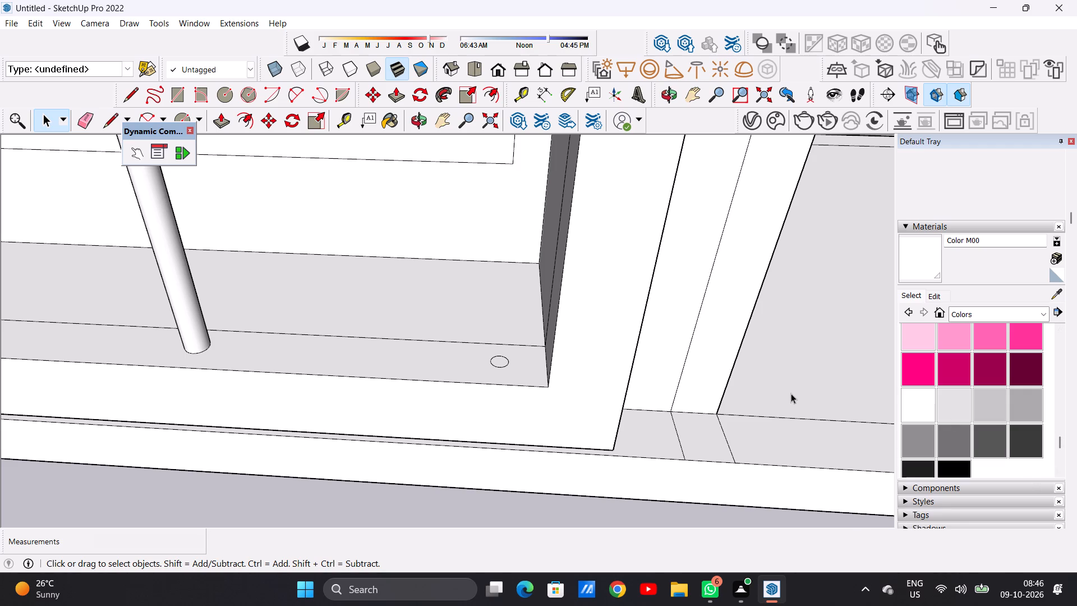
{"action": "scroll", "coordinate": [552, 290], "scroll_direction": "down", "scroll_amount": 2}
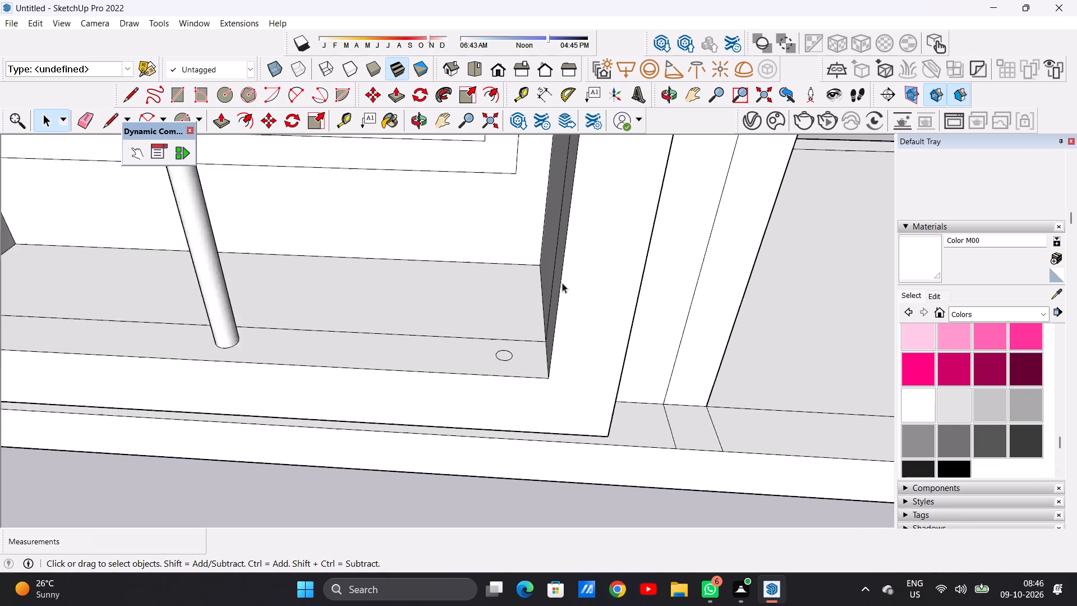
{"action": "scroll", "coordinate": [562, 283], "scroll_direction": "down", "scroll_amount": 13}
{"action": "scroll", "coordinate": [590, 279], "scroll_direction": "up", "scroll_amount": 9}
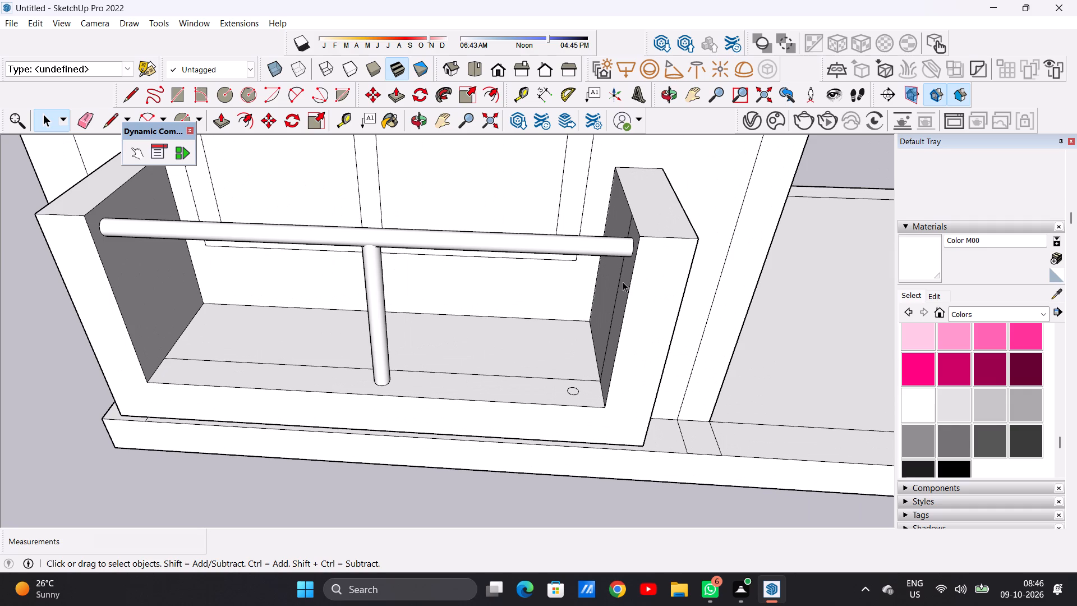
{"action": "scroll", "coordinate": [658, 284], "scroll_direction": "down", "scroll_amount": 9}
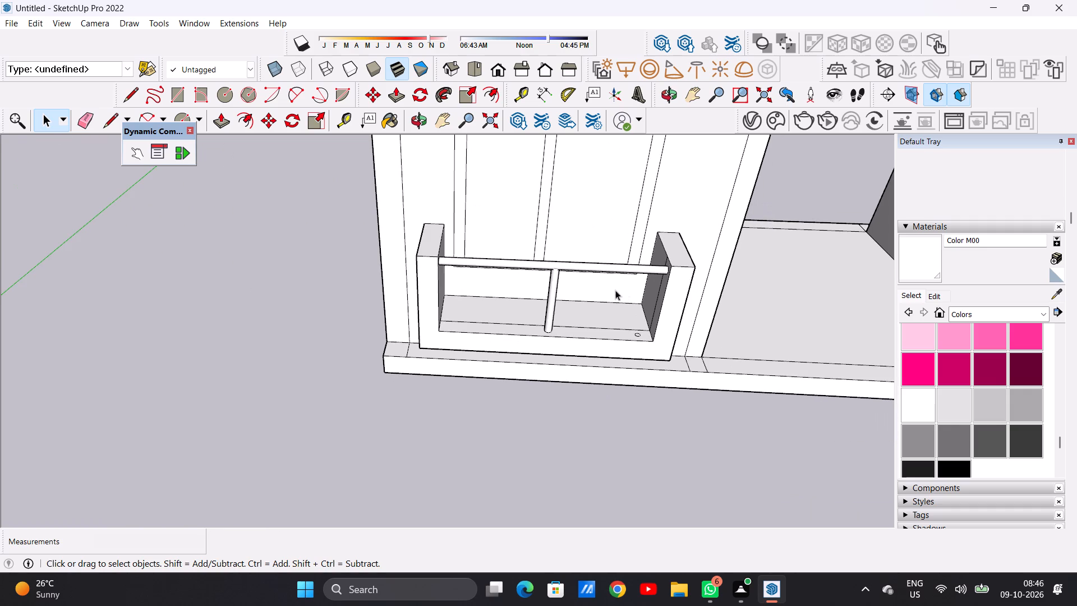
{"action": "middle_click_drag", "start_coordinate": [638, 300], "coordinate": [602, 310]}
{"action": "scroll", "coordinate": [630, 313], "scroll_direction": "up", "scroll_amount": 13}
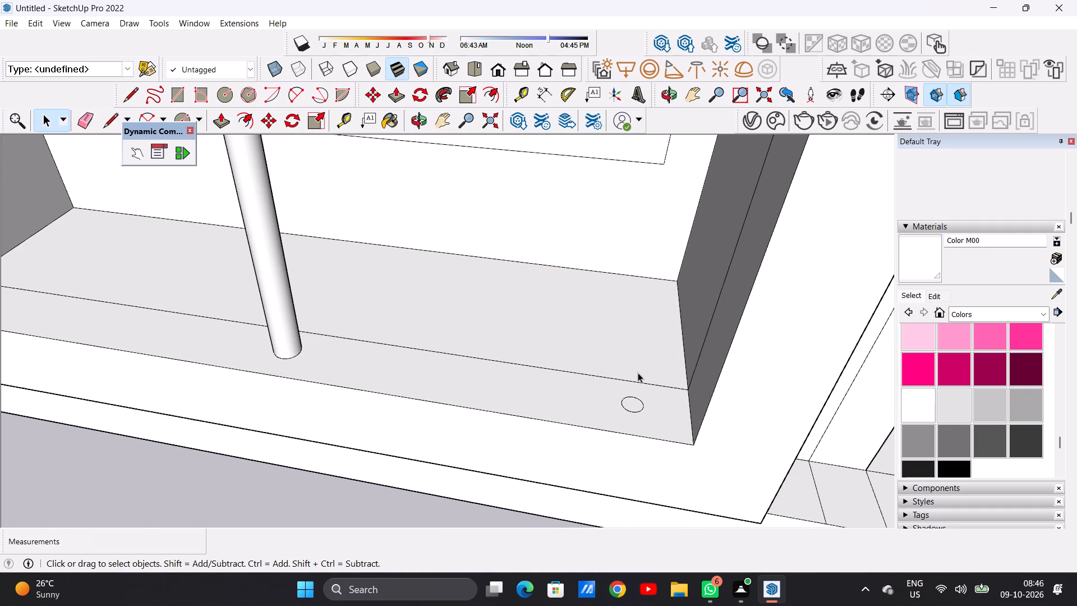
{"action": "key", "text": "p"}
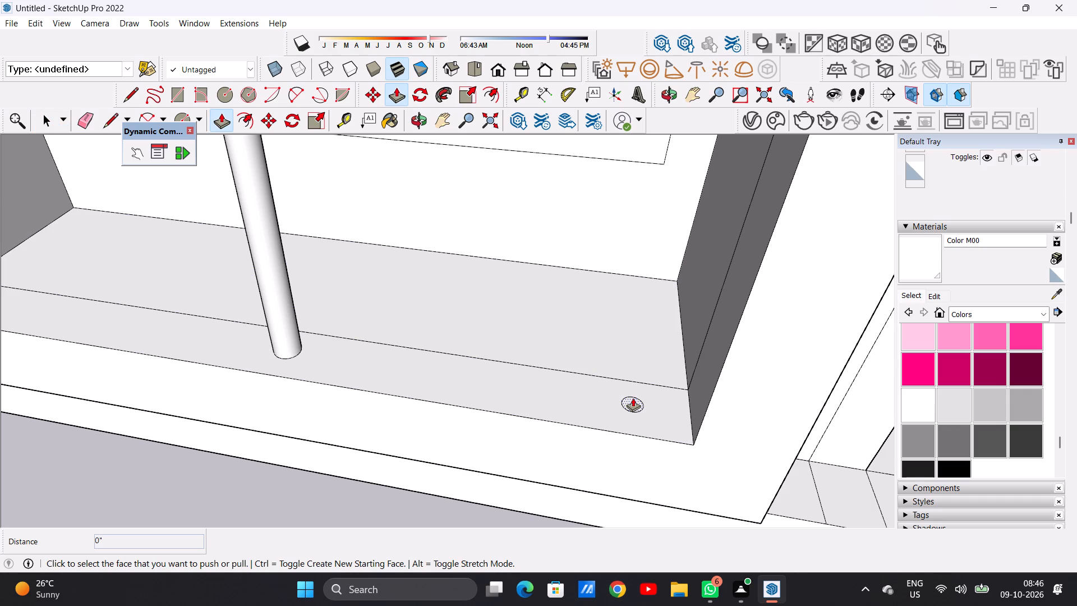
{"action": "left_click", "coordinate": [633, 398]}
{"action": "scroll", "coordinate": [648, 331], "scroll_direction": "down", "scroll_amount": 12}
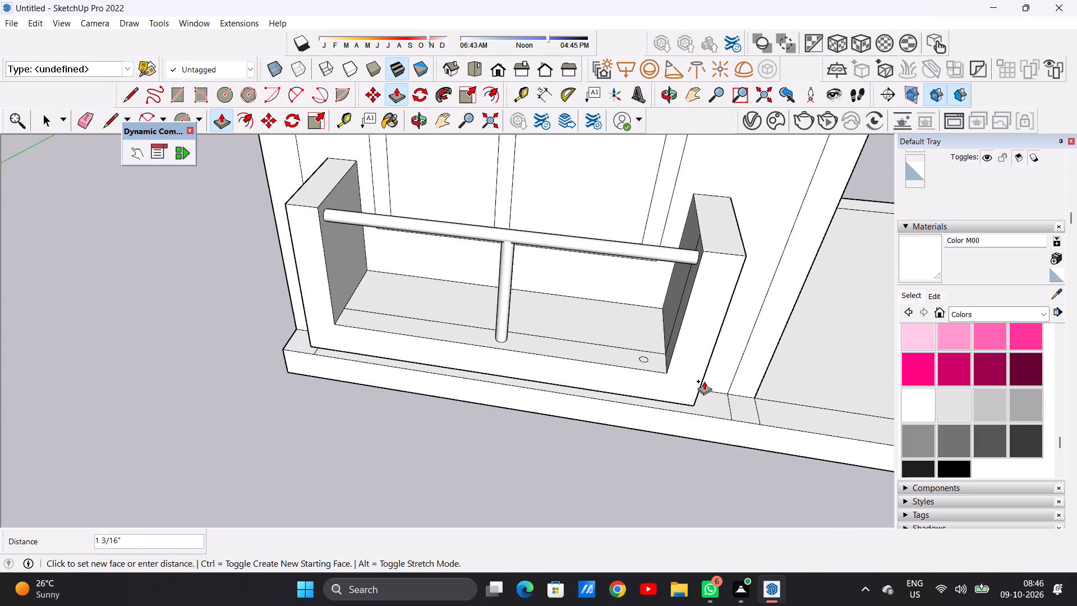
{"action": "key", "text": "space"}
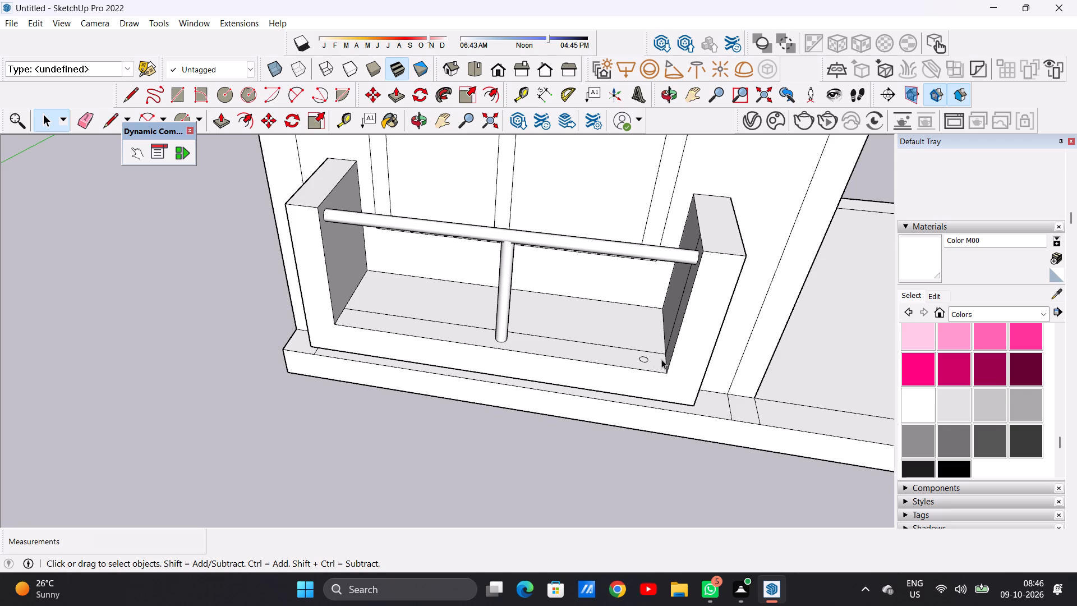
Copy the small circle about 2' 2 1/8" to beside the middle baluster, and add three copies back toward the original, about 6 to 7" apart.
{"action": "scroll", "coordinate": [621, 356], "scroll_direction": "up", "scroll_amount": 9}
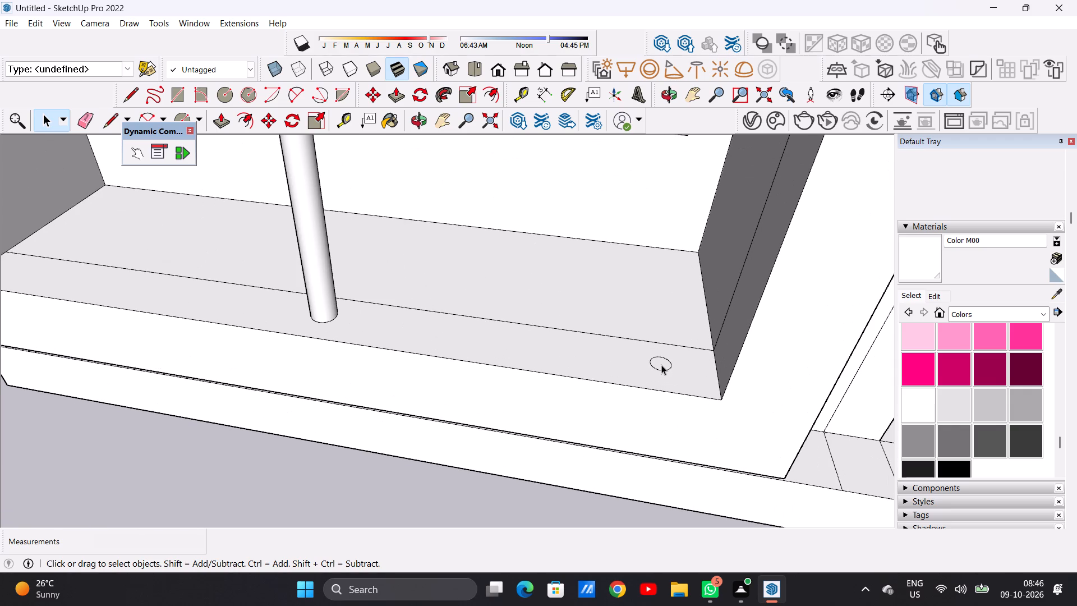
{"action": "double_click", "coordinate": [661, 365]}
{"action": "key", "text": "m"}
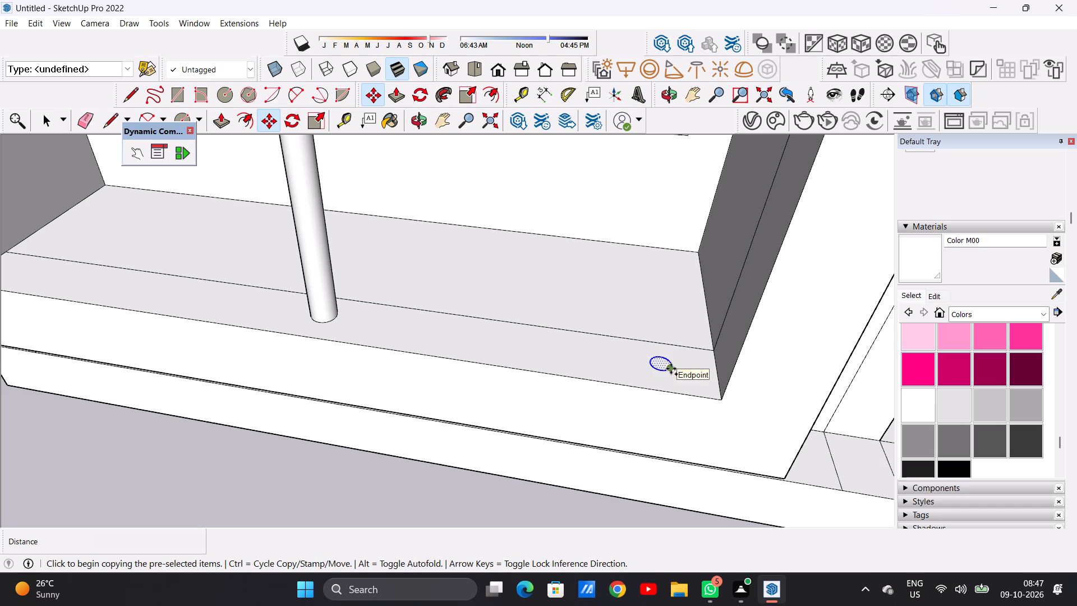
{"action": "left_click", "coordinate": [671, 369]}
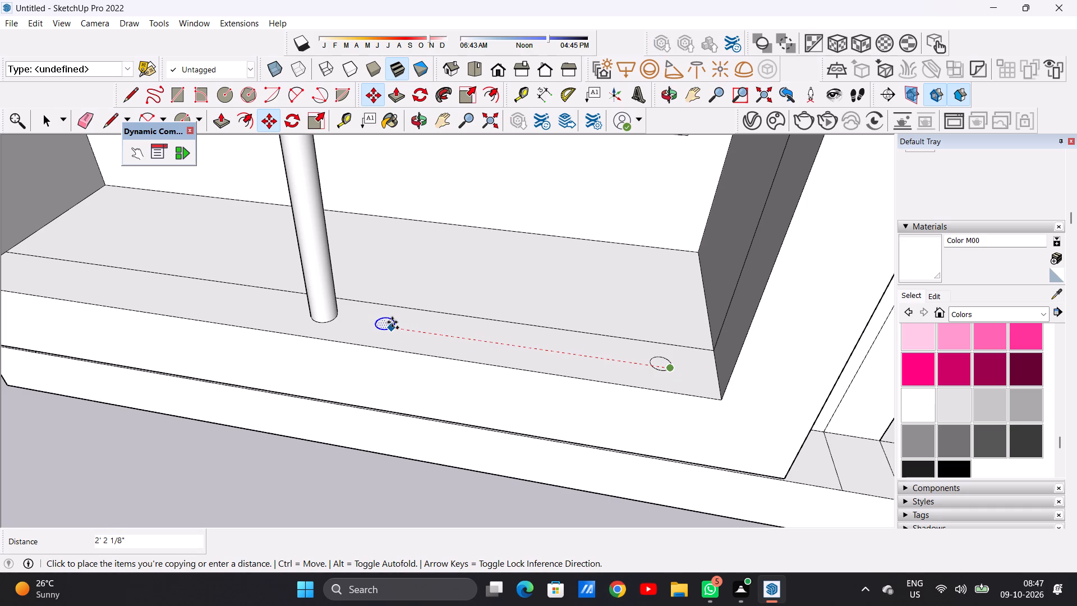
{"action": "left_click", "coordinate": [392, 322]}
{"action": "left_click", "coordinate": [392, 326]}
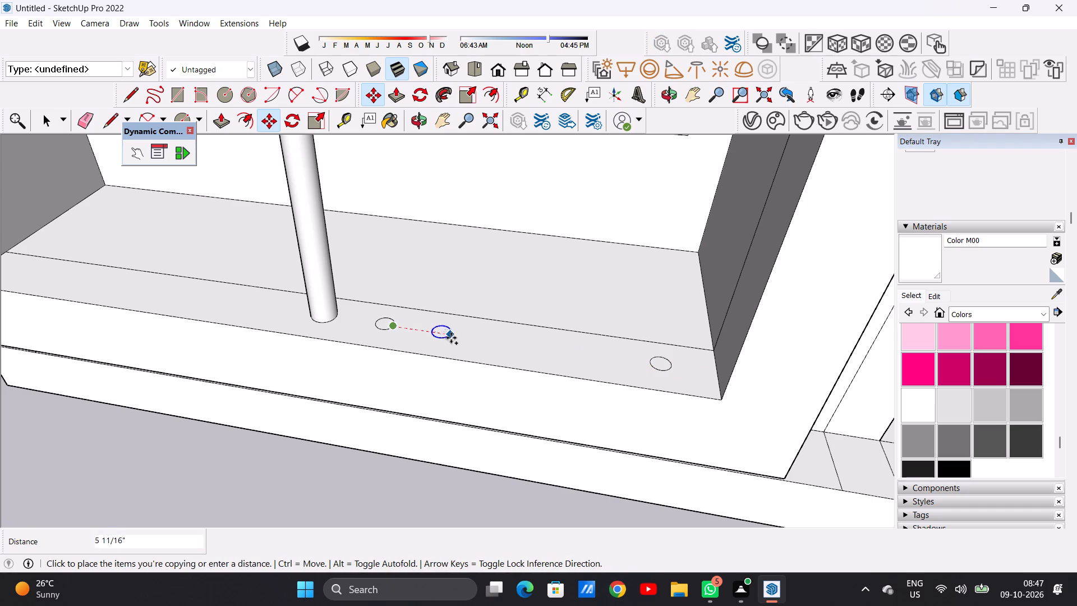
{"action": "left_click", "coordinate": [453, 338]}
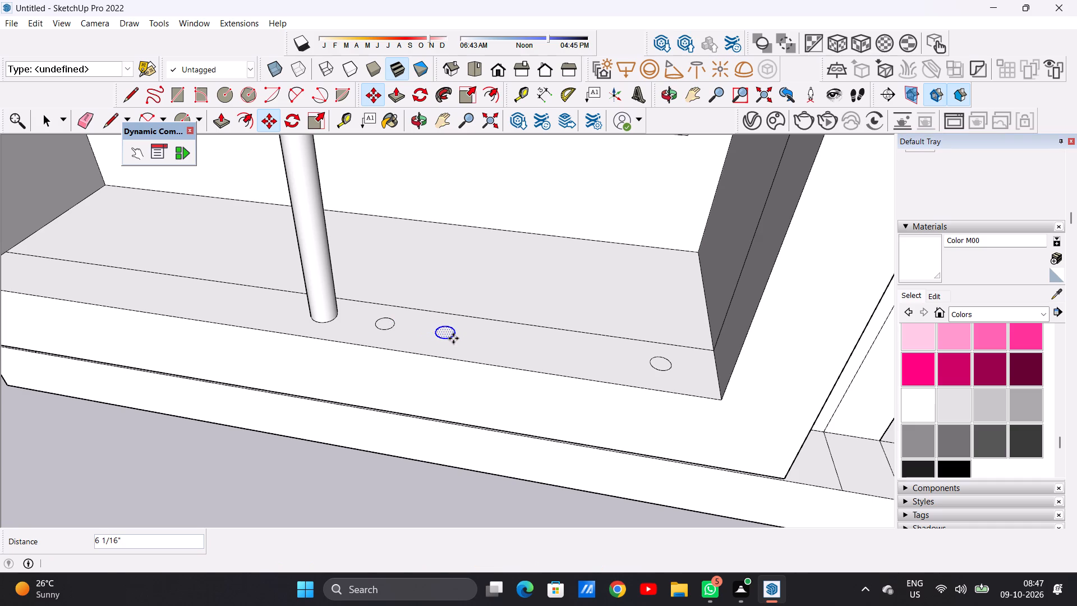
{"action": "left_click", "coordinate": [453, 338]}
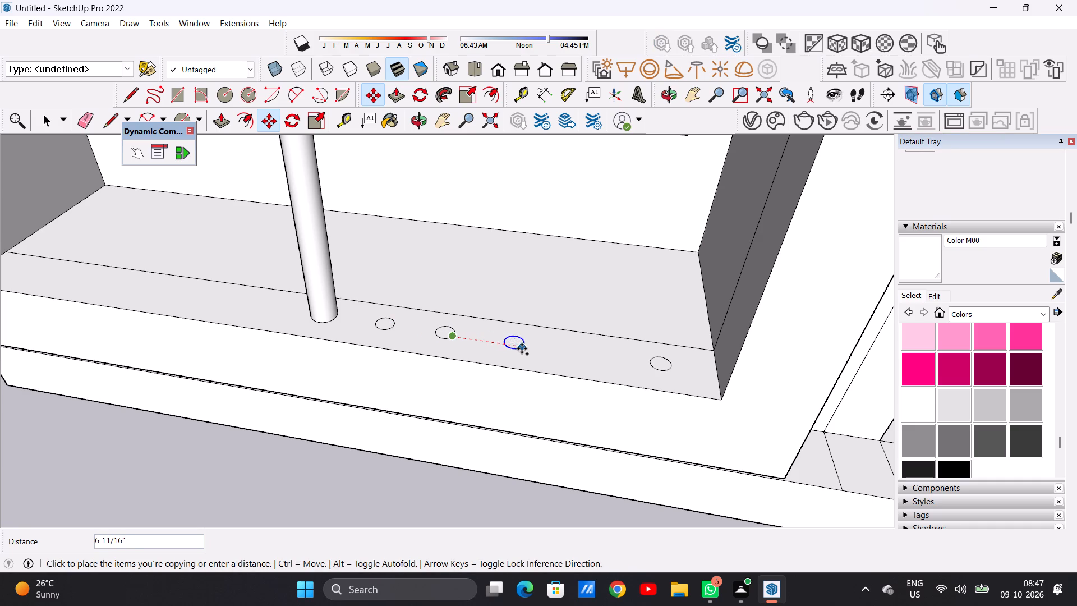
{"action": "left_click", "coordinate": [522, 348]}
{"action": "left_click", "coordinate": [522, 348]}
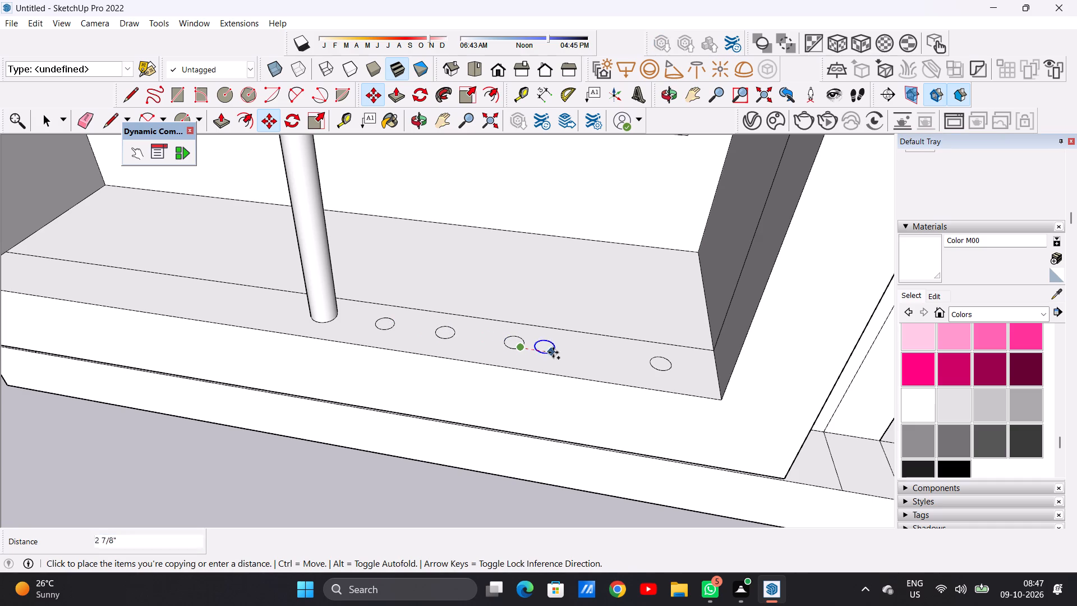
{"action": "left_click", "coordinate": [597, 361]}
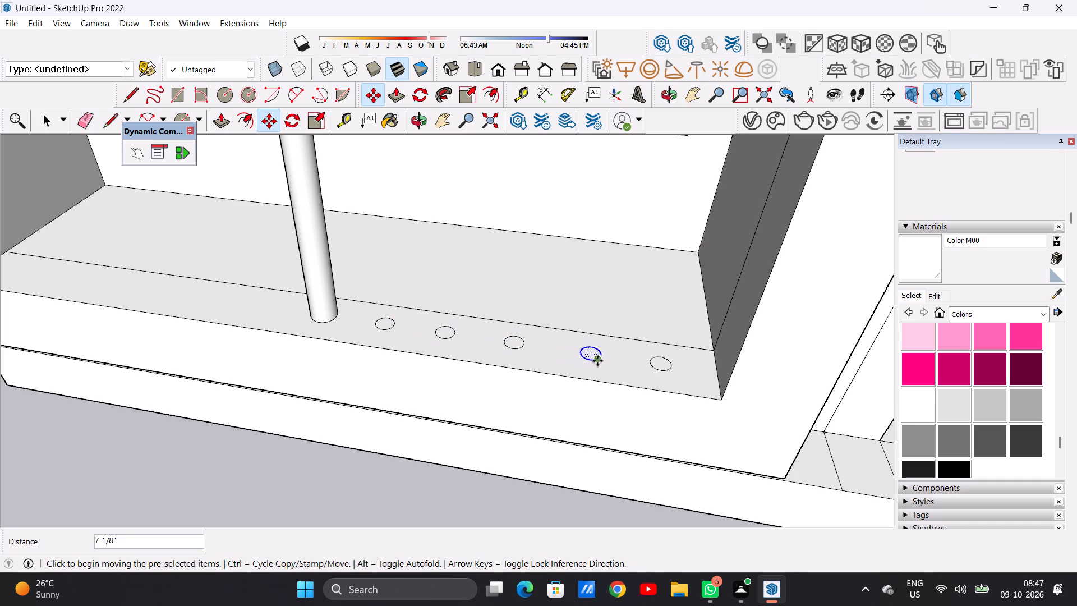
Copy the circle about 2' 8 15/16" to just past the middle baluster, and from there about 2' 5 13/16" to near the opposite side wall.
{"action": "left_click", "coordinate": [597, 361]}
{"action": "scroll", "coordinate": [514, 355], "scroll_direction": "down", "scroll_amount": 9}
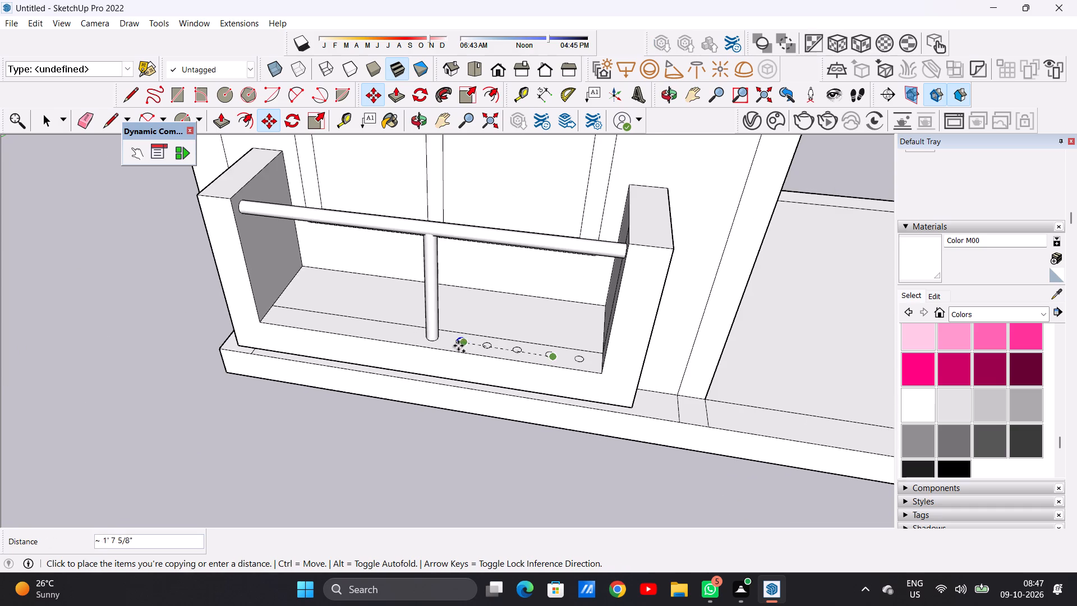
{"action": "scroll", "coordinate": [370, 324], "scroll_direction": "up", "scroll_amount": 4}
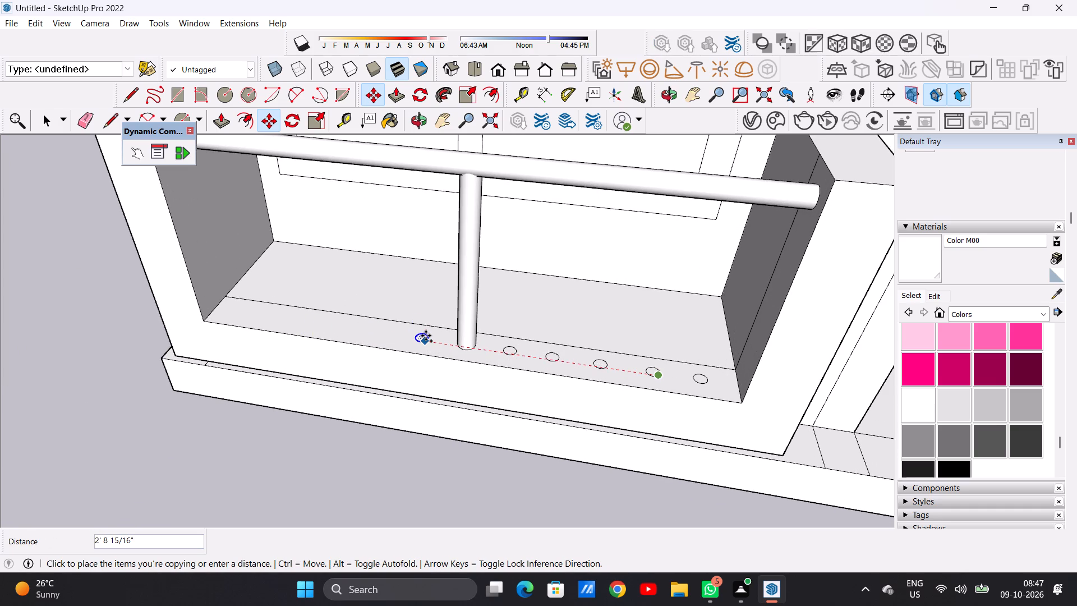
{"action": "left_click", "coordinate": [426, 336]}
{"action": "middle_click_drag", "start_coordinate": [425, 356], "coordinate": [491, 340]}
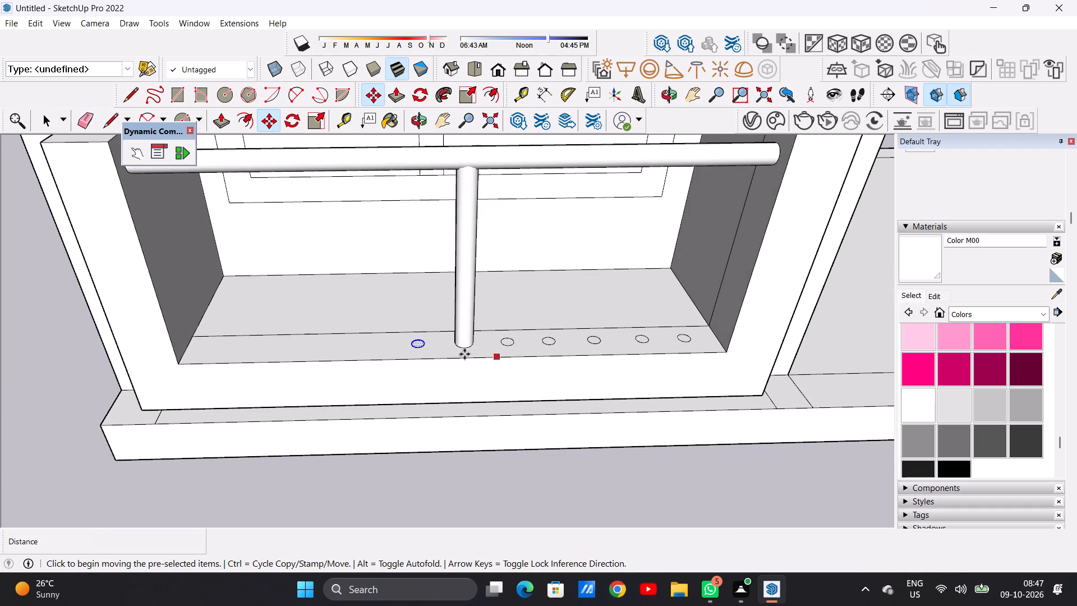
{"action": "middle_click_drag", "start_coordinate": [398, 360], "coordinate": [447, 435]}
{"action": "scroll", "coordinate": [438, 377], "scroll_direction": "up", "scroll_amount": 6}
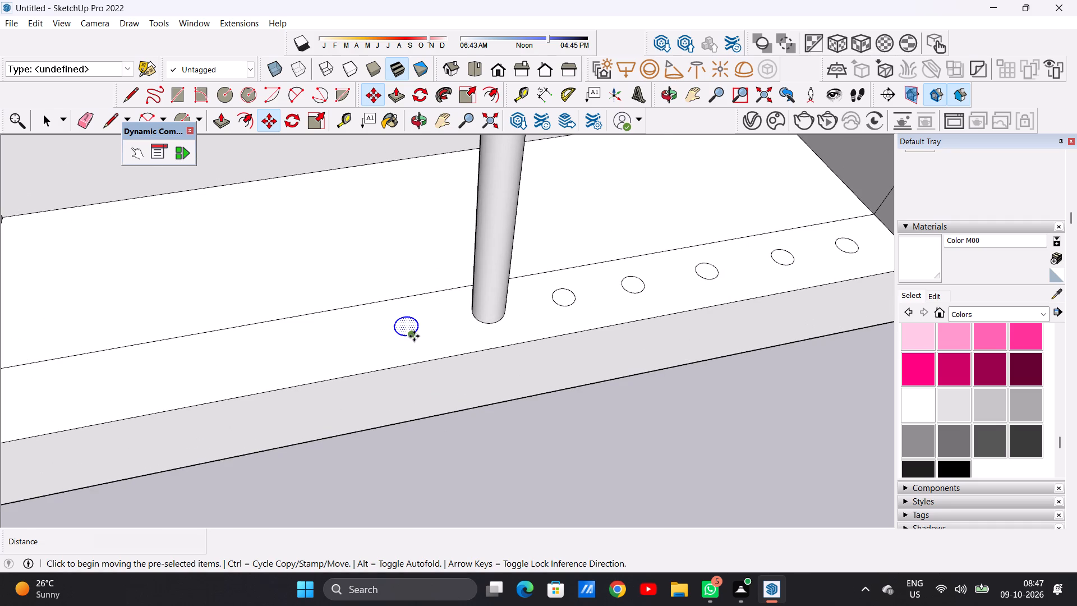
{"action": "left_click", "coordinate": [418, 338]}
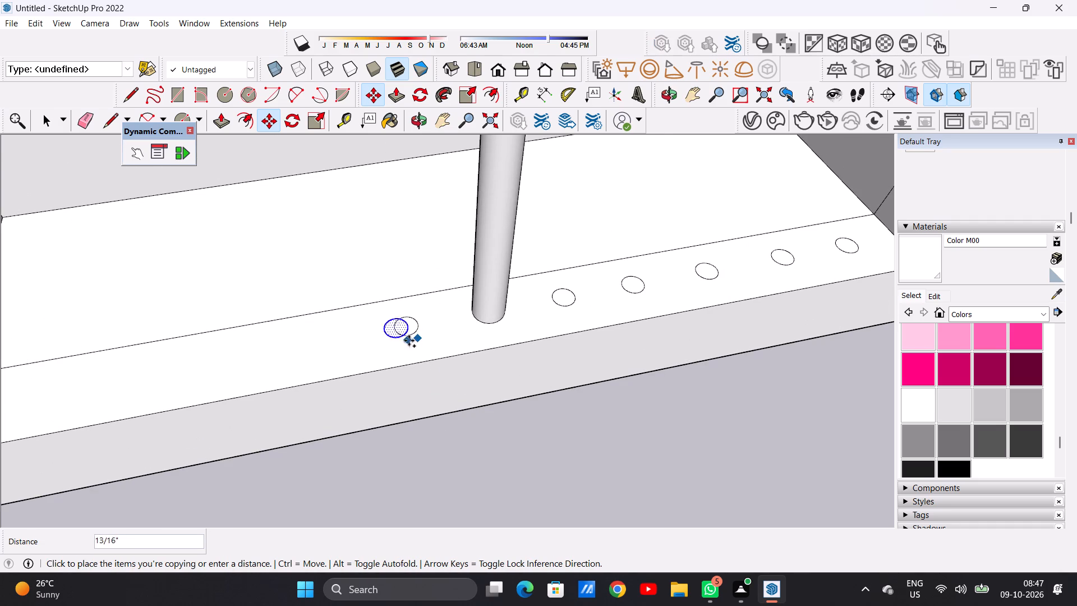
{"action": "scroll", "coordinate": [415, 341], "scroll_direction": "down", "scroll_amount": 4}
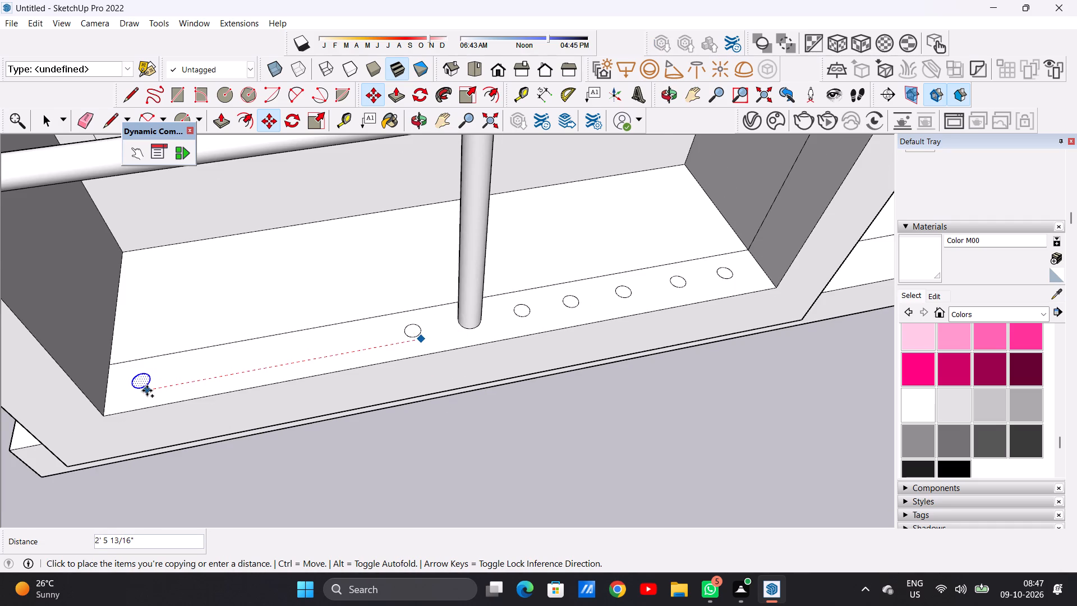
{"action": "left_click", "coordinate": [147, 391]}
Add four roughly evenly spaced circle copies on the floor strip between the opposite side wall's circle and the one beside the middle baluster.
{"action": "left_click", "coordinate": [149, 391]}
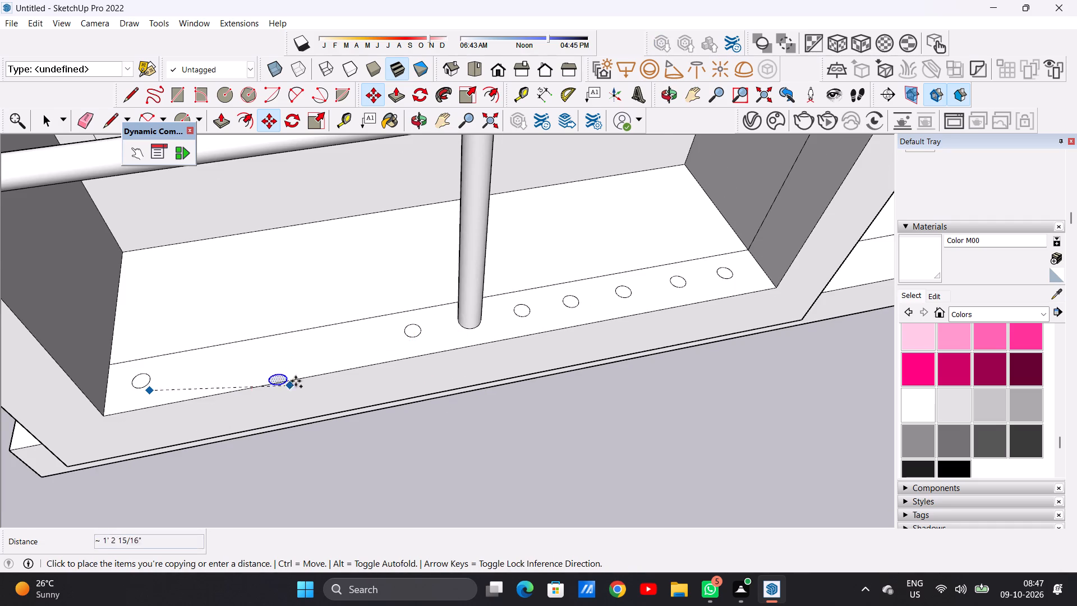
{"action": "left_click", "coordinate": [369, 352]}
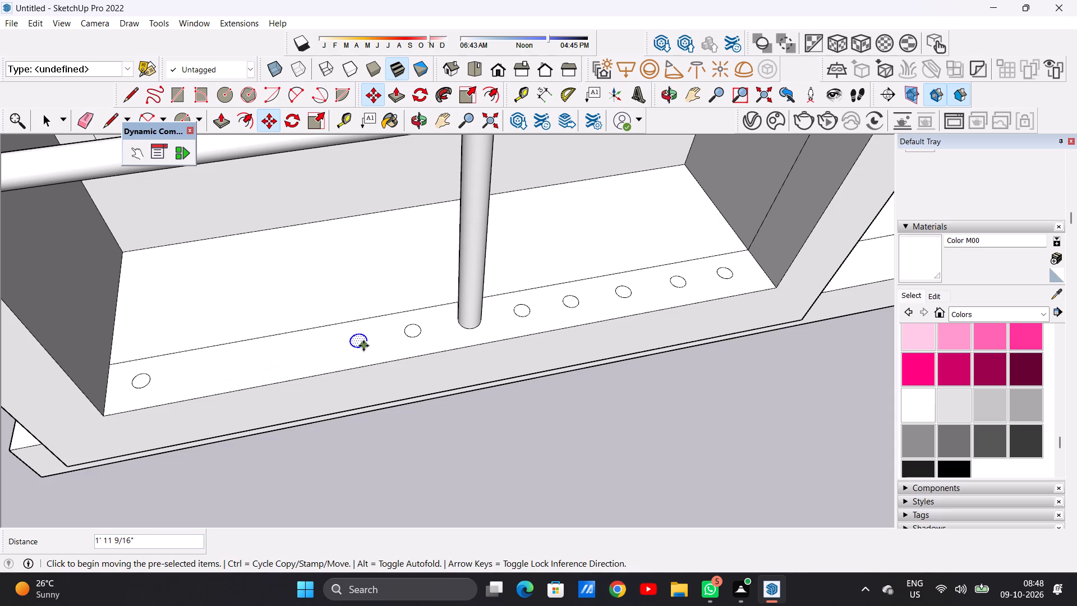
{"action": "left_click", "coordinate": [363, 346]}
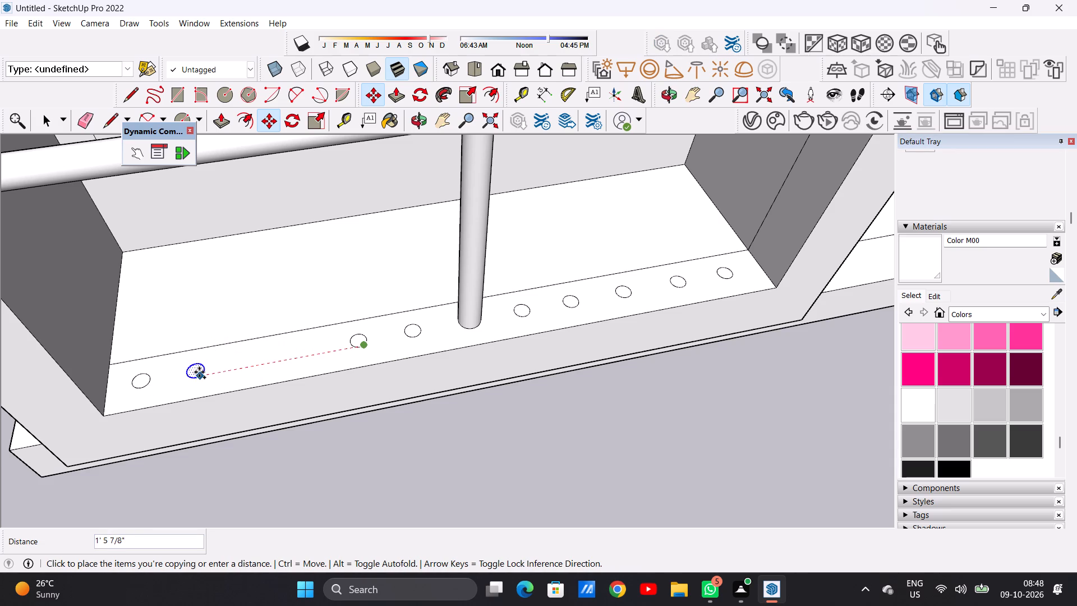
{"action": "left_click", "coordinate": [198, 372]}
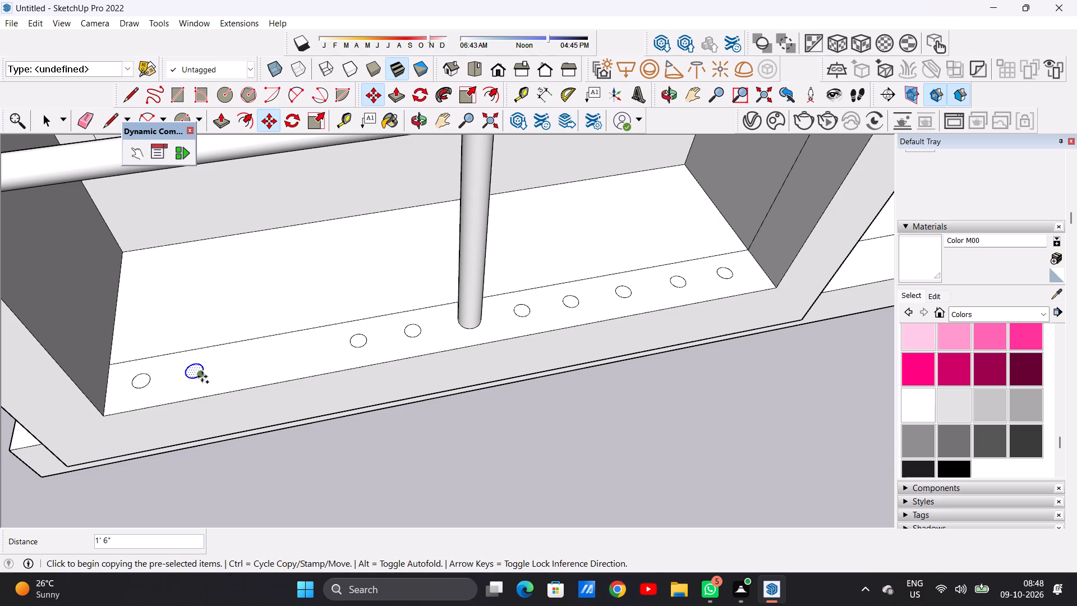
{"action": "left_click", "coordinate": [202, 377]}
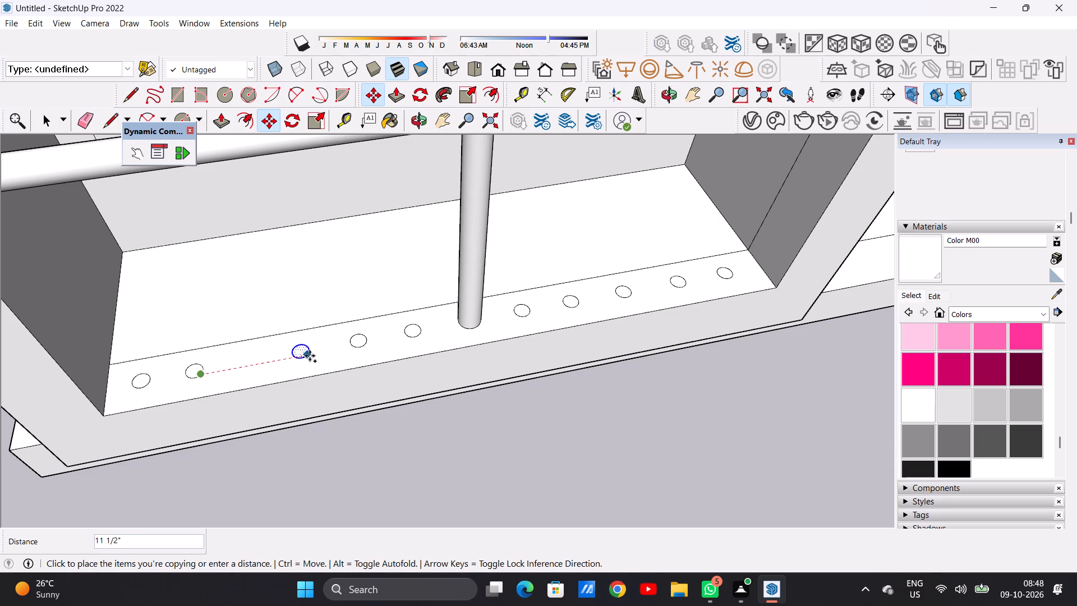
{"action": "left_click", "coordinate": [310, 356]}
{"action": "left_click", "coordinate": [310, 356]}
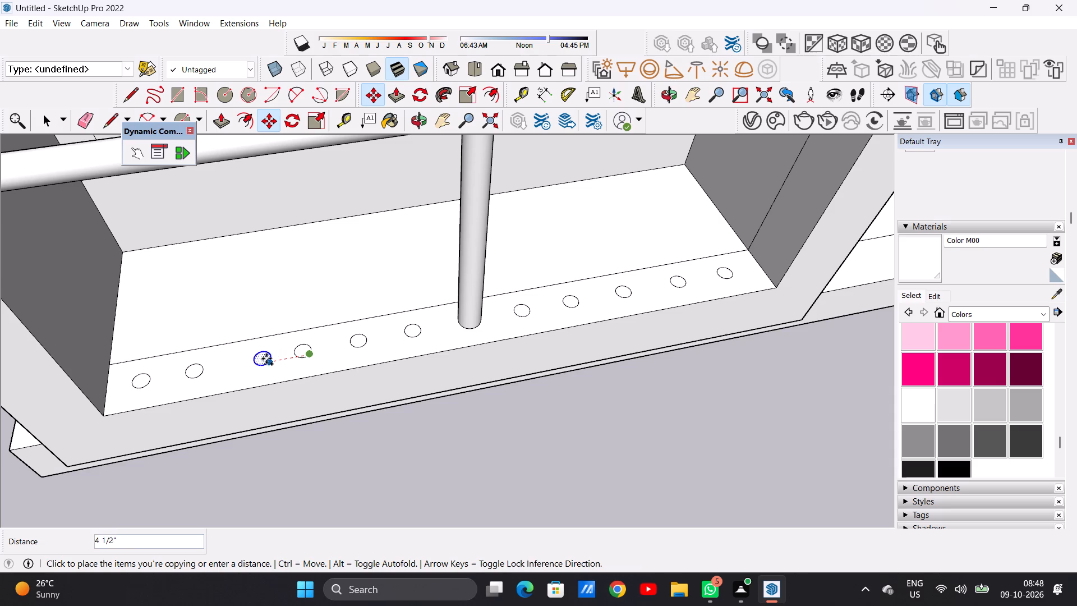
{"action": "left_click", "coordinate": [250, 361]}
{"action": "key", "text": "space"}
{"action": "scroll", "coordinate": [306, 369], "scroll_direction": "down", "scroll_amount": 7}
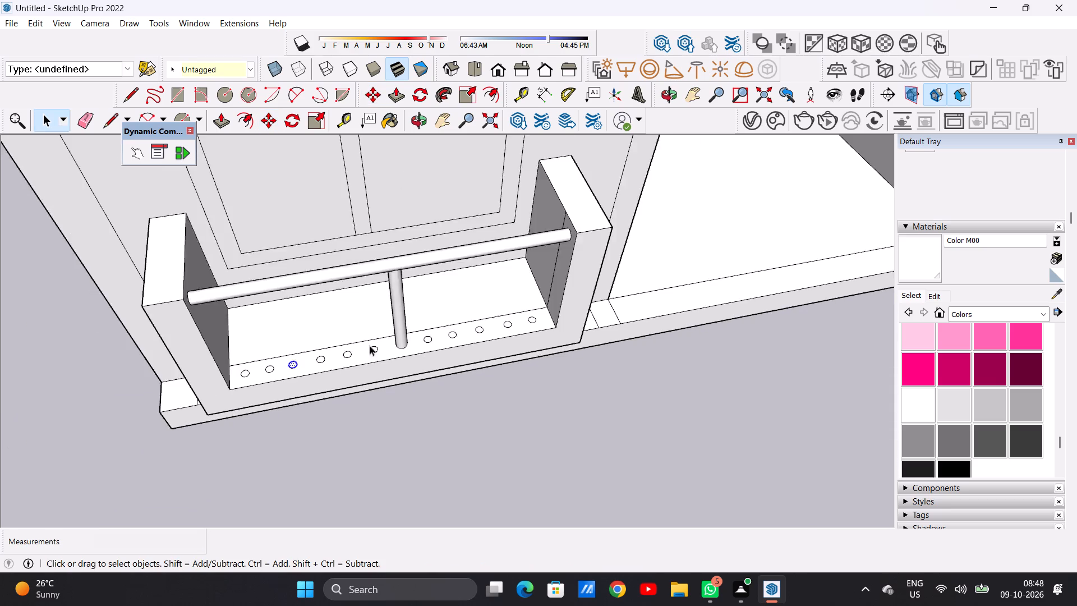
{"action": "scroll", "coordinate": [370, 346], "scroll_direction": "down", "scroll_amount": 6}
{"action": "left_click", "coordinate": [486, 434]}
Push/Pull the end circle beside the side wall up about 2' 3 3/8" to the handrail as a thin baluster.
{"action": "scroll", "coordinate": [321, 369], "scroll_direction": "down", "scroll_amount": 7}
{"action": "middle_click_drag", "start_coordinate": [356, 391], "coordinate": [341, 322]}
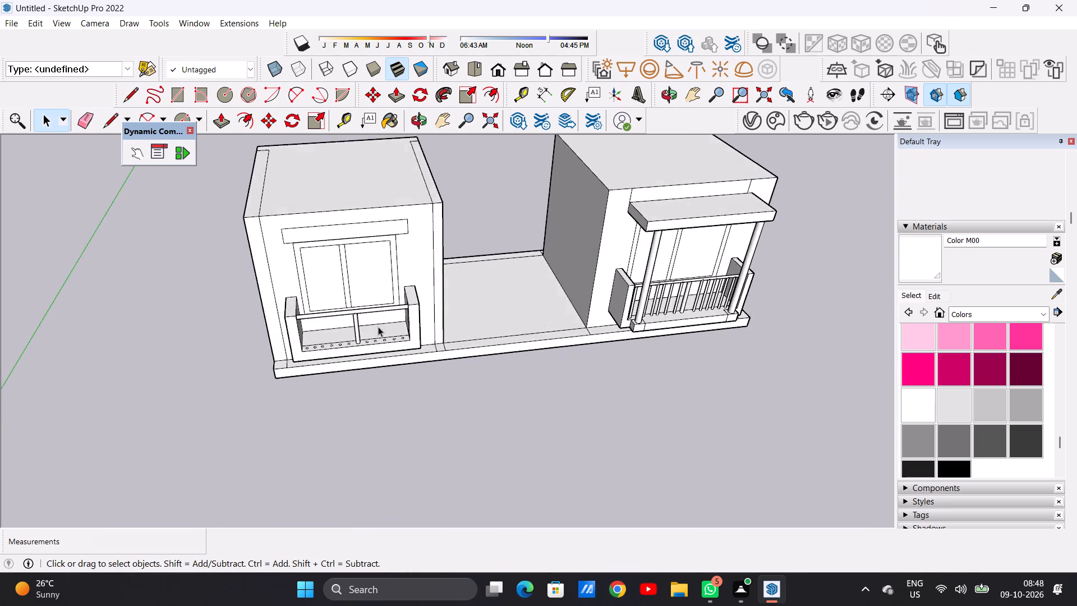
{"action": "scroll", "coordinate": [378, 328], "scroll_direction": "up", "scroll_amount": 19}
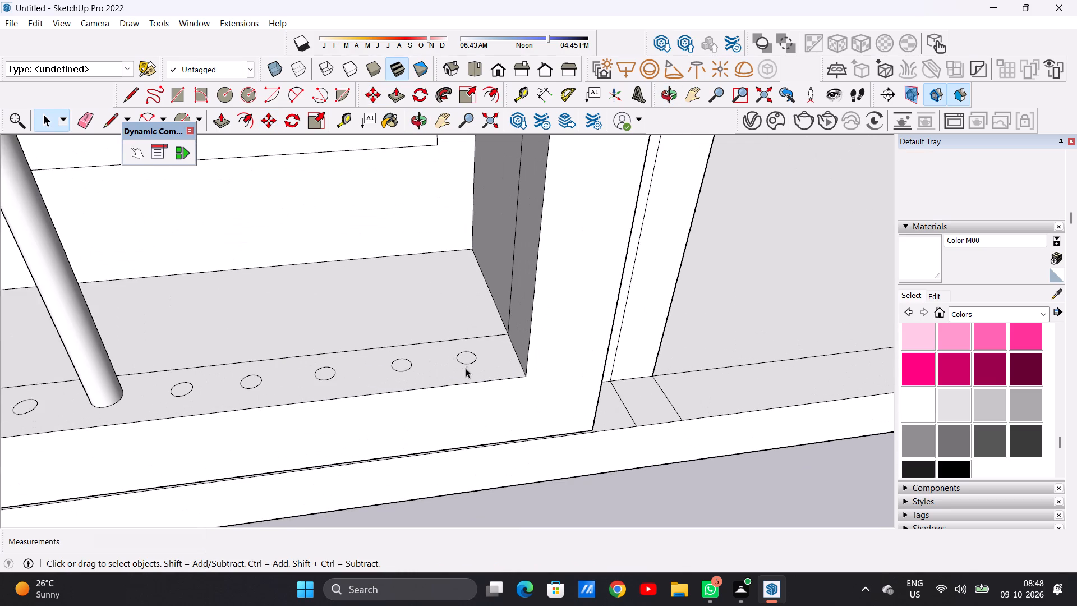
{"action": "scroll", "coordinate": [480, 351], "scroll_direction": "up", "scroll_amount": 4}
{"action": "key", "text": "p"}
{"action": "scroll", "coordinate": [460, 353], "scroll_direction": "up", "scroll_amount": 3}
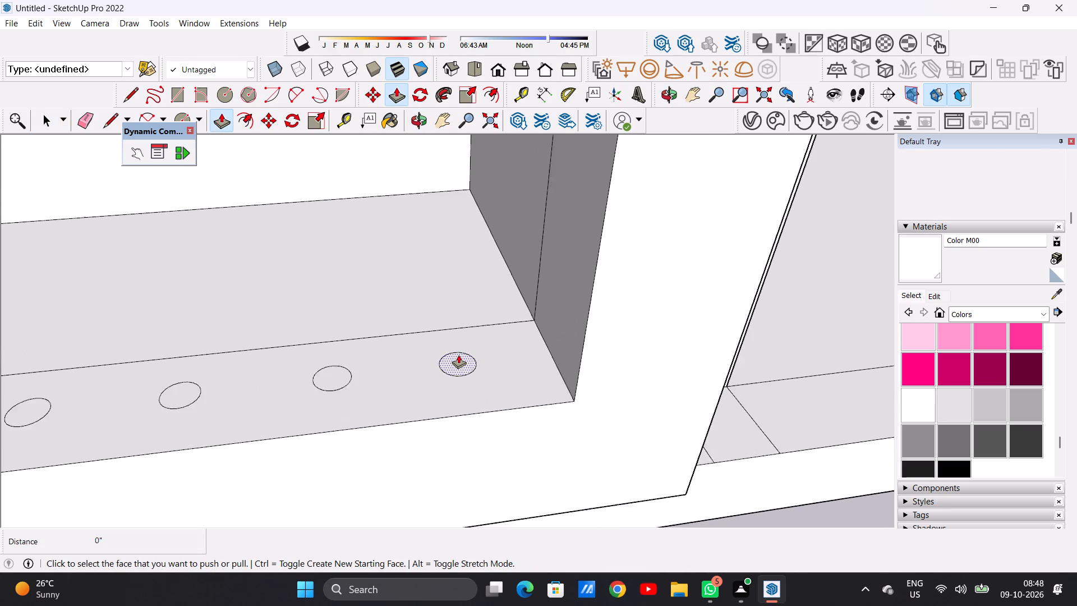
{"action": "scroll", "coordinate": [458, 355], "scroll_direction": "up", "scroll_amount": 2}
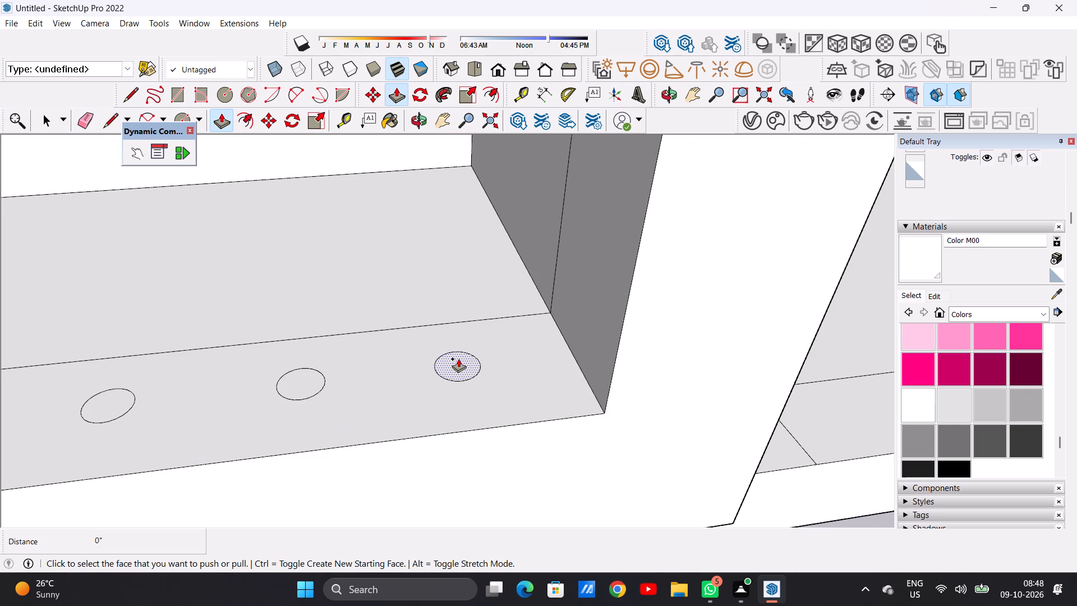
{"action": "left_click", "coordinate": [458, 359]}
{"action": "scroll", "coordinate": [457, 353], "scroll_direction": "down", "scroll_amount": 16}
{"action": "scroll", "coordinate": [462, 210], "scroll_direction": "up", "scroll_amount": 2}
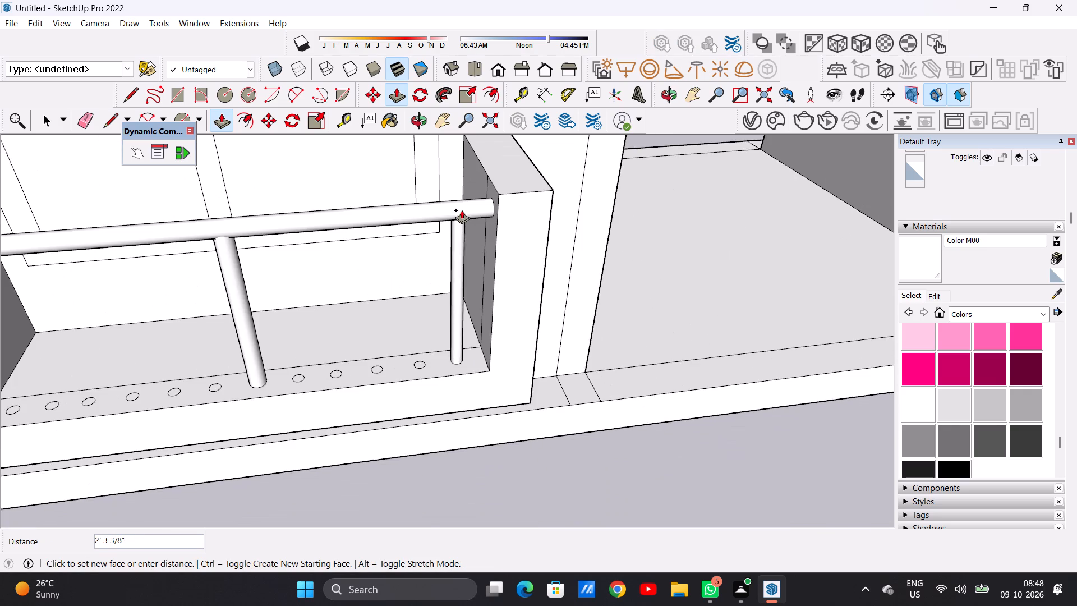
{"action": "scroll", "coordinate": [462, 210], "scroll_direction": "up", "scroll_amount": 9}
{"action": "left_click", "coordinate": [449, 210]}
Push/Pull the circle next to the first thin baluster up about 2' 3 1/4" to meet the handrail.
{"action": "scroll", "coordinate": [452, 235], "scroll_direction": "down", "scroll_amount": 3}
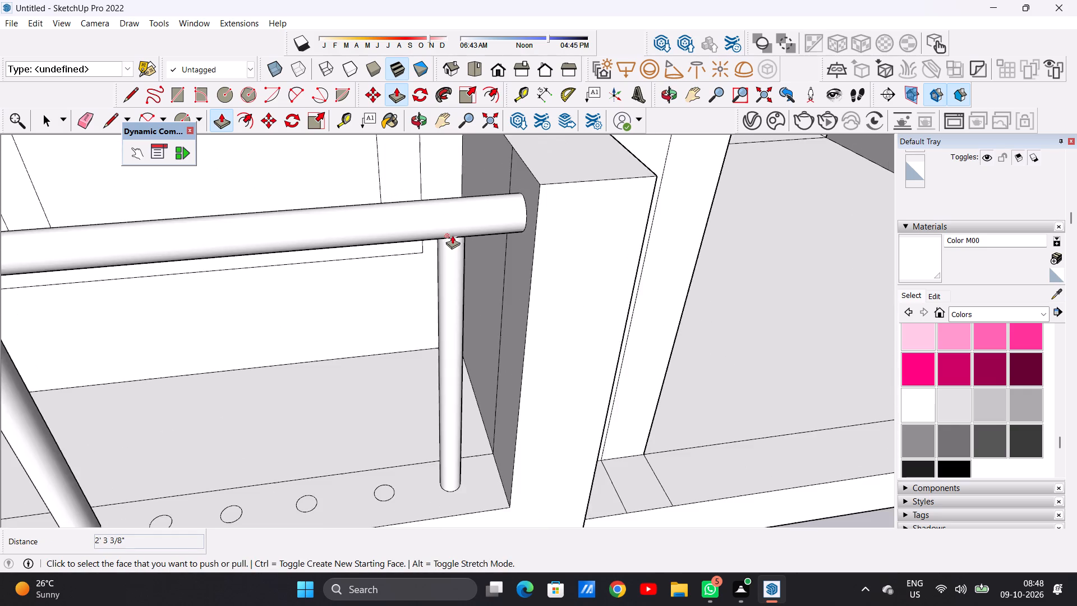
{"action": "scroll", "coordinate": [452, 235], "scroll_direction": "down", "scroll_amount": 3}
{"action": "scroll", "coordinate": [438, 401], "scroll_direction": "down", "scroll_amount": 2}
{"action": "scroll", "coordinate": [406, 432], "scroll_direction": "up", "scroll_amount": 13}
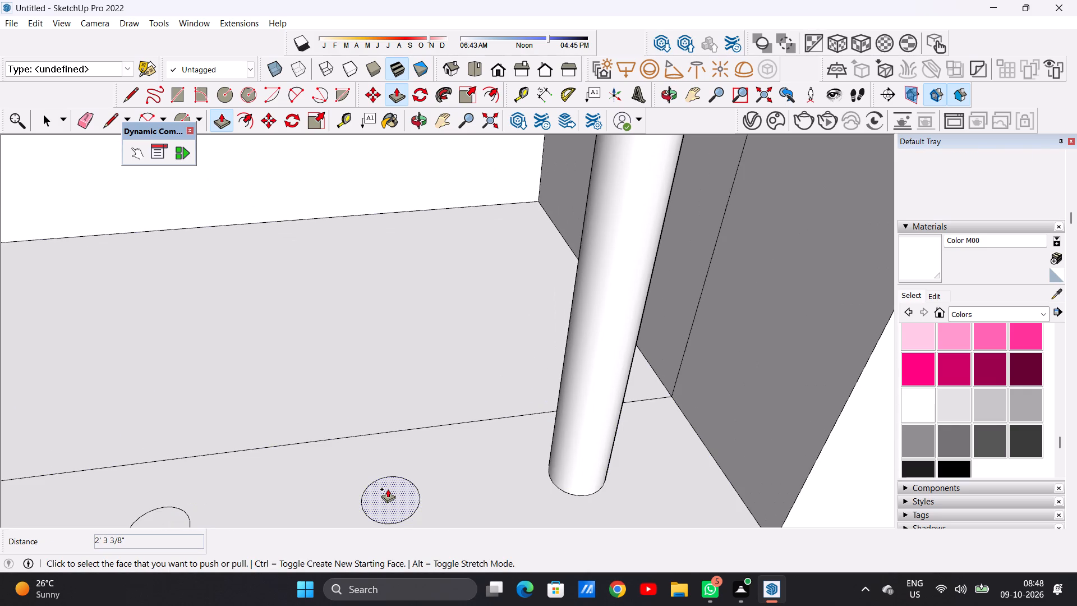
{"action": "left_click", "coordinate": [389, 493]}
{"action": "scroll", "coordinate": [404, 404], "scroll_direction": "down", "scroll_amount": 18}
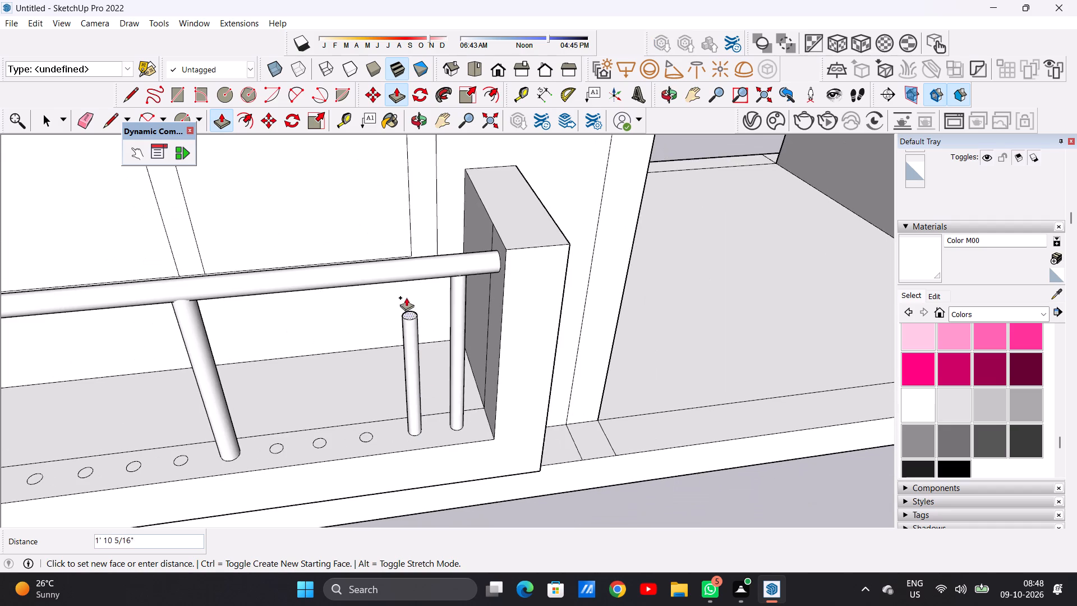
{"action": "scroll", "coordinate": [407, 269], "scroll_direction": "up", "scroll_amount": 10}
{"action": "left_click", "coordinate": [408, 265]}
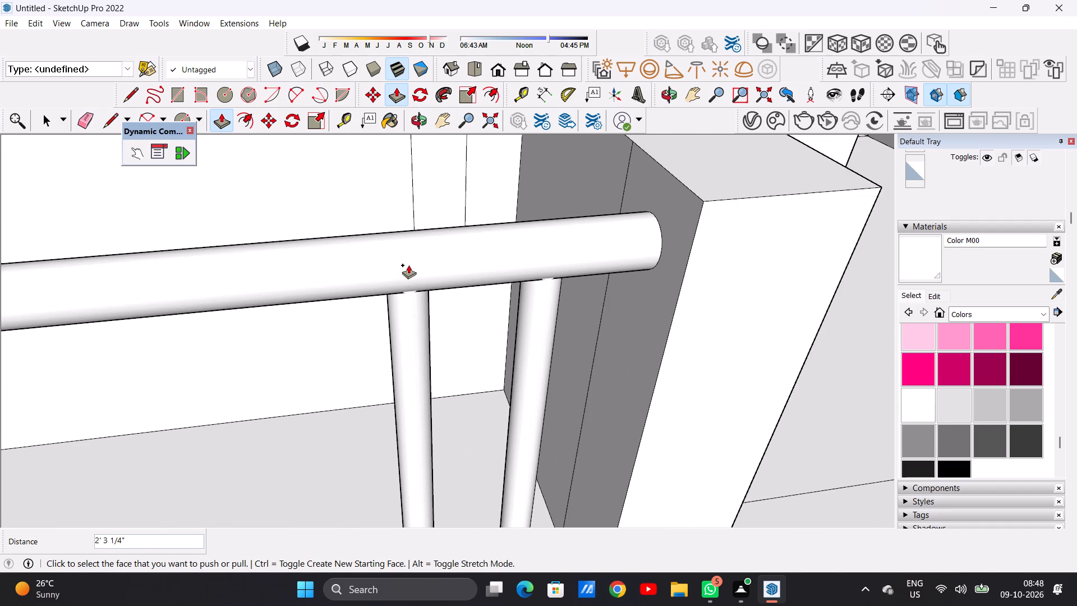
Push/Pull the third circle from the side wall up about 2' 3 1/8" to the handrail as another thin baluster.
{"action": "scroll", "coordinate": [408, 265], "scroll_direction": "down", "scroll_amount": 9}
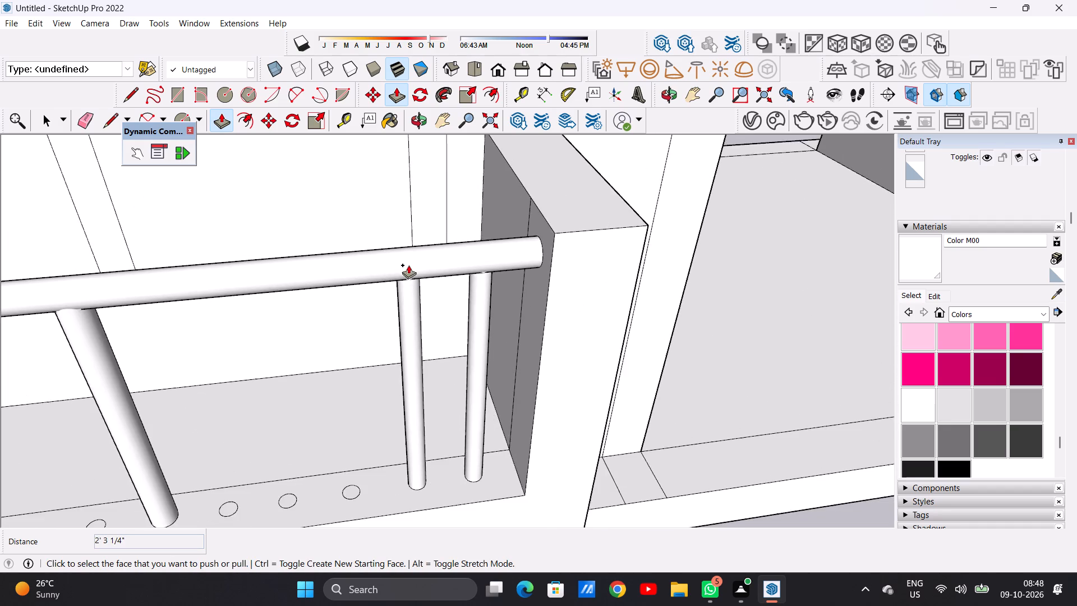
{"action": "scroll", "coordinate": [408, 265], "scroll_direction": "down", "scroll_amount": 2}
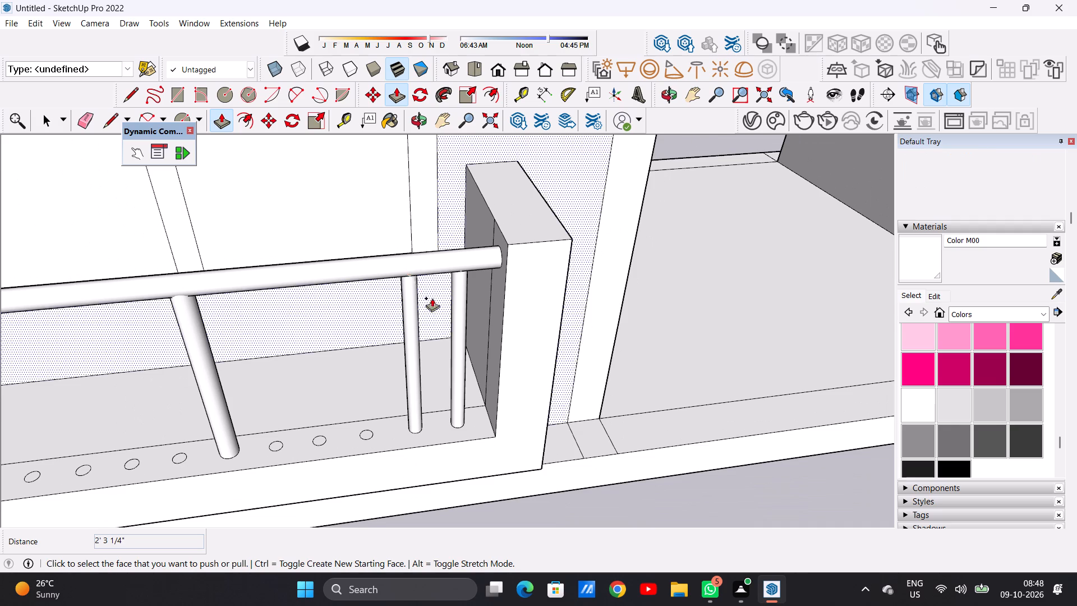
{"action": "scroll", "coordinate": [436, 307], "scroll_direction": "down", "scroll_amount": 6}
{"action": "scroll", "coordinate": [420, 286], "scroll_direction": "up", "scroll_amount": 5}
{"action": "scroll", "coordinate": [384, 416], "scroll_direction": "up", "scroll_amount": 12}
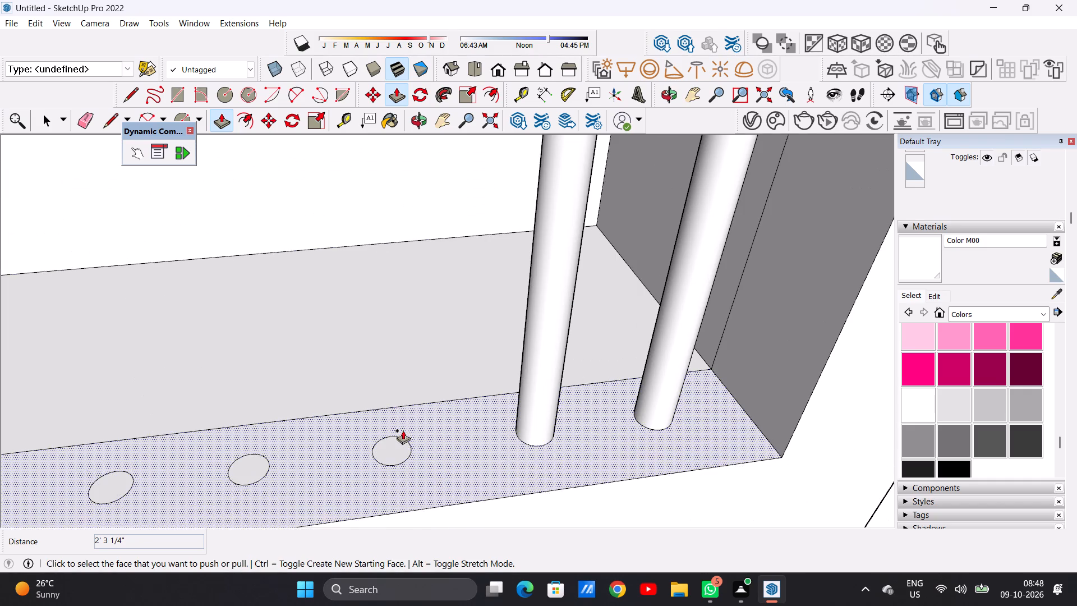
{"action": "left_click", "coordinate": [387, 445]}
{"action": "scroll", "coordinate": [408, 400], "scroll_direction": "down", "scroll_amount": 15}
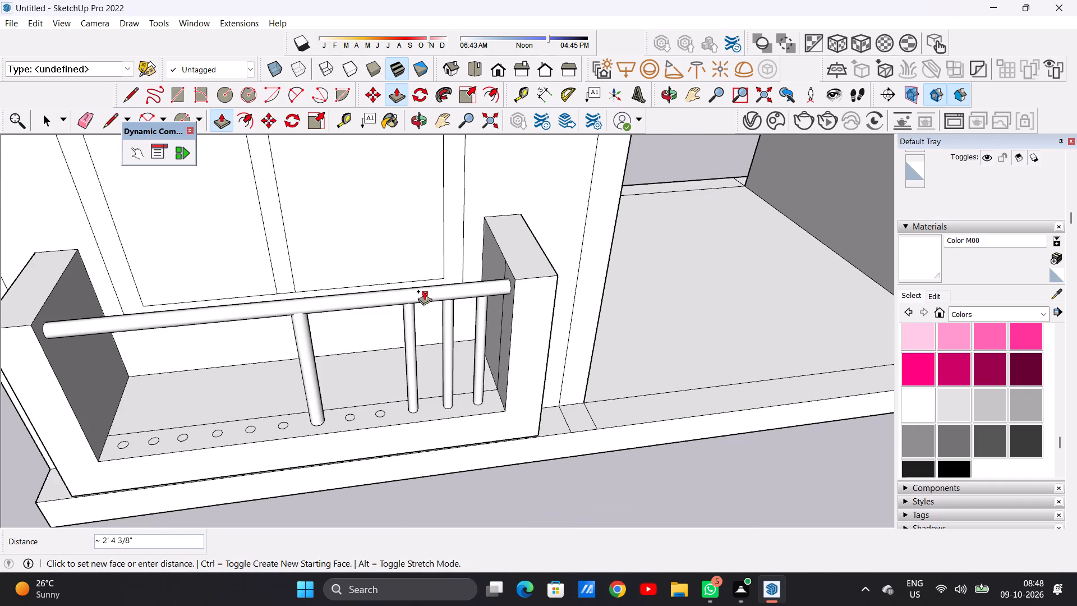
{"action": "scroll", "coordinate": [413, 294], "scroll_direction": "up", "scroll_amount": 10}
{"action": "left_click", "coordinate": [401, 297]}
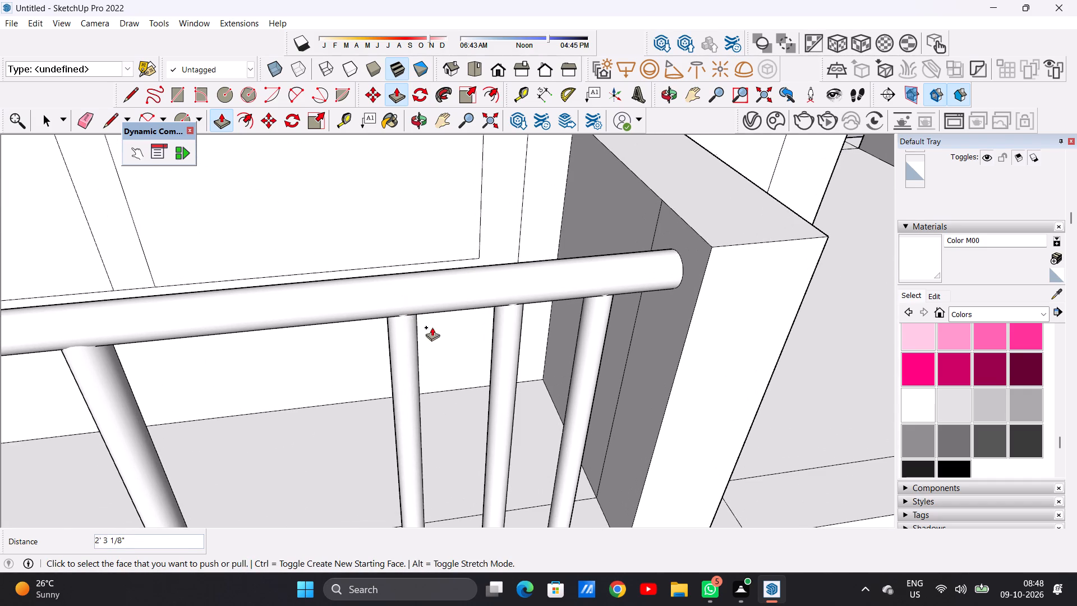
Push/Pull the fourth circle from the side wall up about 2' 3 9/16" to the handrail.
{"action": "scroll", "coordinate": [440, 338], "scroll_direction": "down", "scroll_amount": 9}
{"action": "scroll", "coordinate": [402, 422], "scroll_direction": "up", "scroll_amount": 12}
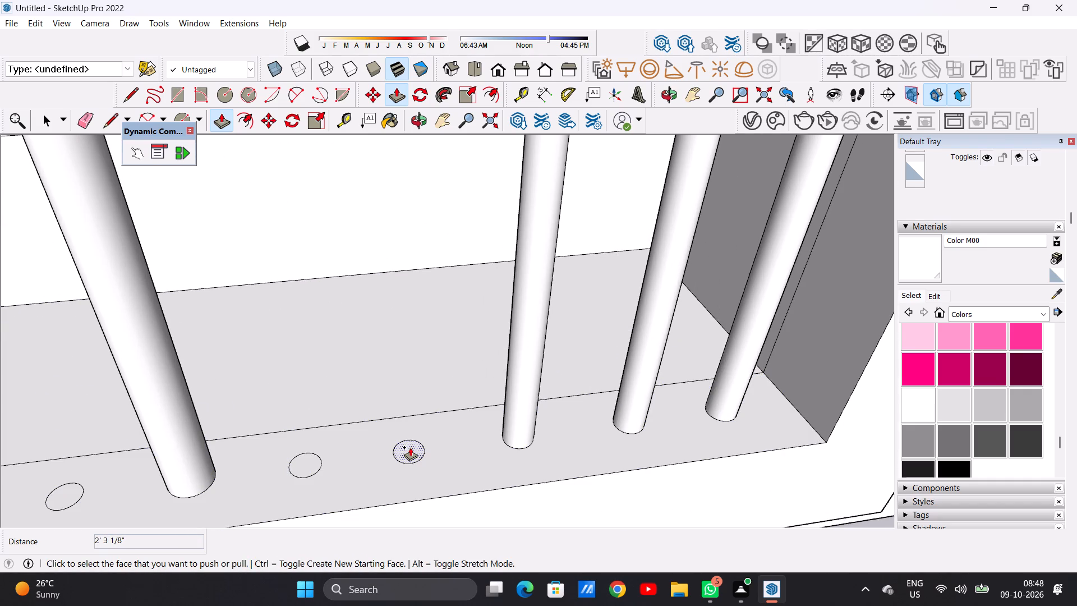
{"action": "left_click", "coordinate": [410, 447]}
{"action": "scroll", "coordinate": [410, 364], "scroll_direction": "down", "scroll_amount": 12}
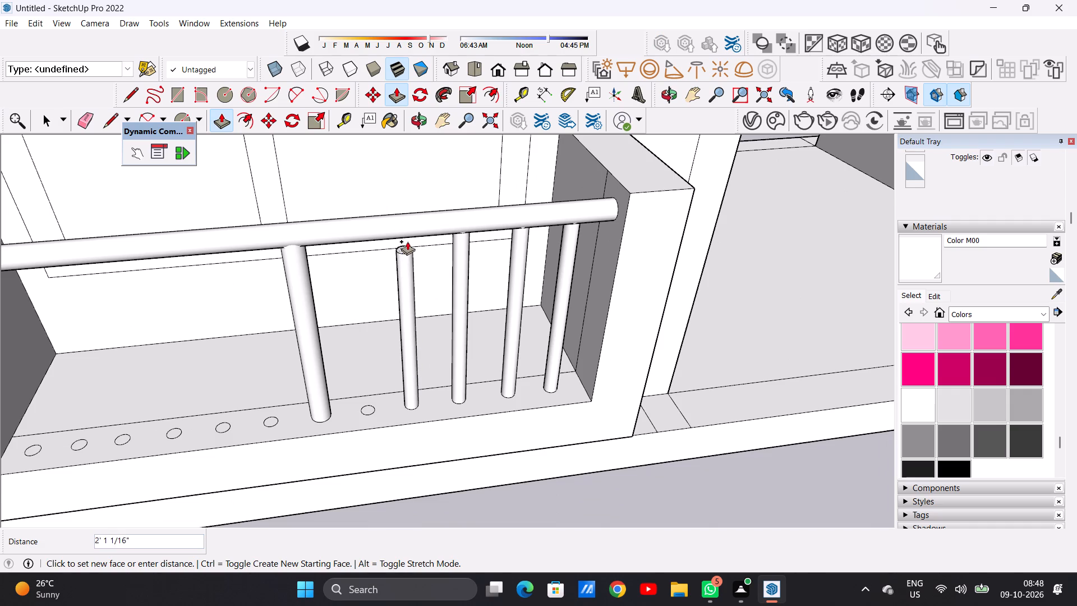
{"action": "scroll", "coordinate": [407, 225], "scroll_direction": "up", "scroll_amount": 5}
{"action": "left_click", "coordinate": [403, 224]}
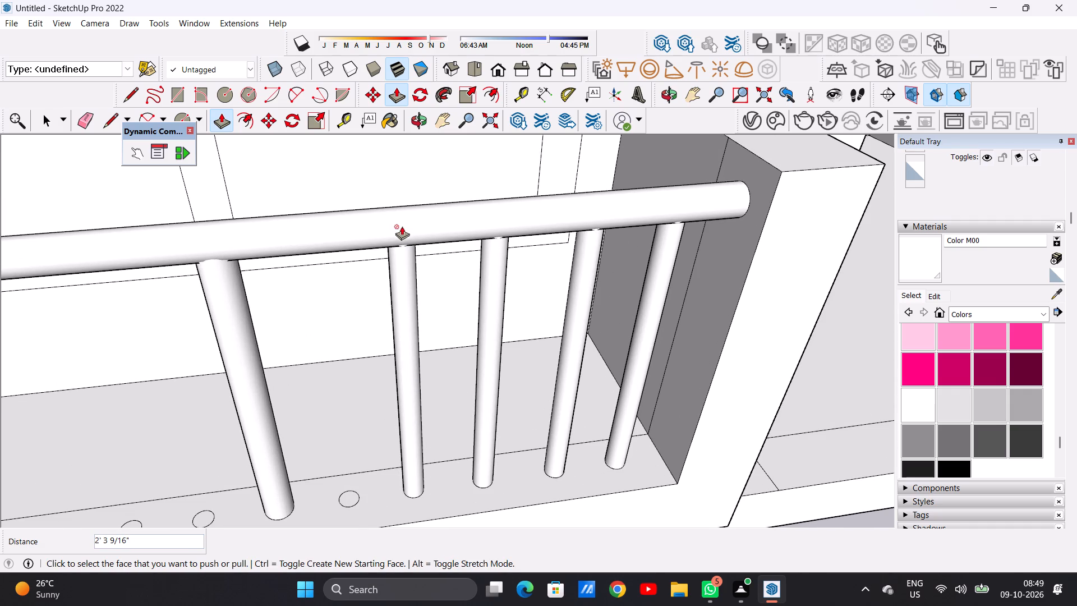
Push/Pull the remaining circle on this side of the thick middle baluster up about 2' 3 11/16" to the handrail.
{"action": "scroll", "coordinate": [408, 261], "scroll_direction": "down", "scroll_amount": 7}
{"action": "scroll", "coordinate": [389, 396], "scroll_direction": "up", "scroll_amount": 14}
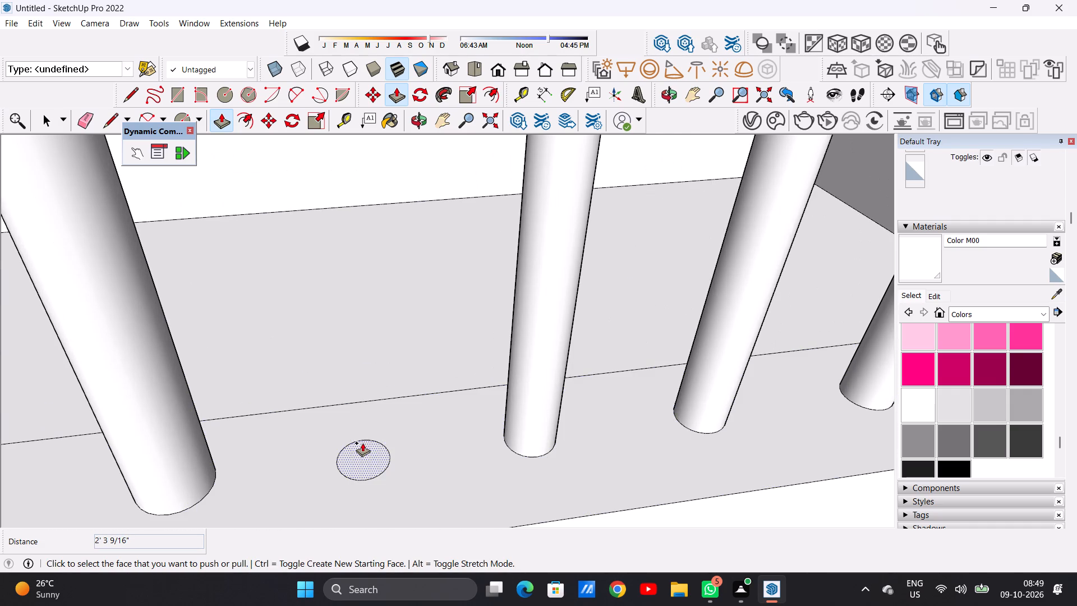
{"action": "left_click", "coordinate": [366, 454]}
{"action": "scroll", "coordinate": [367, 372], "scroll_direction": "down", "scroll_amount": 18}
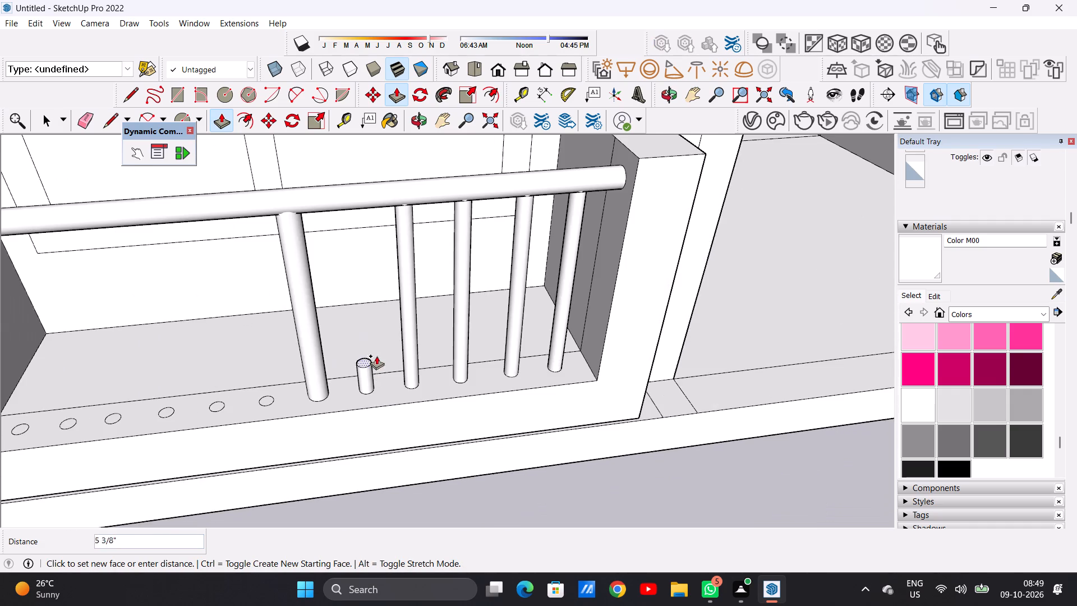
{"action": "scroll", "coordinate": [354, 204], "scroll_direction": "up", "scroll_amount": 9}
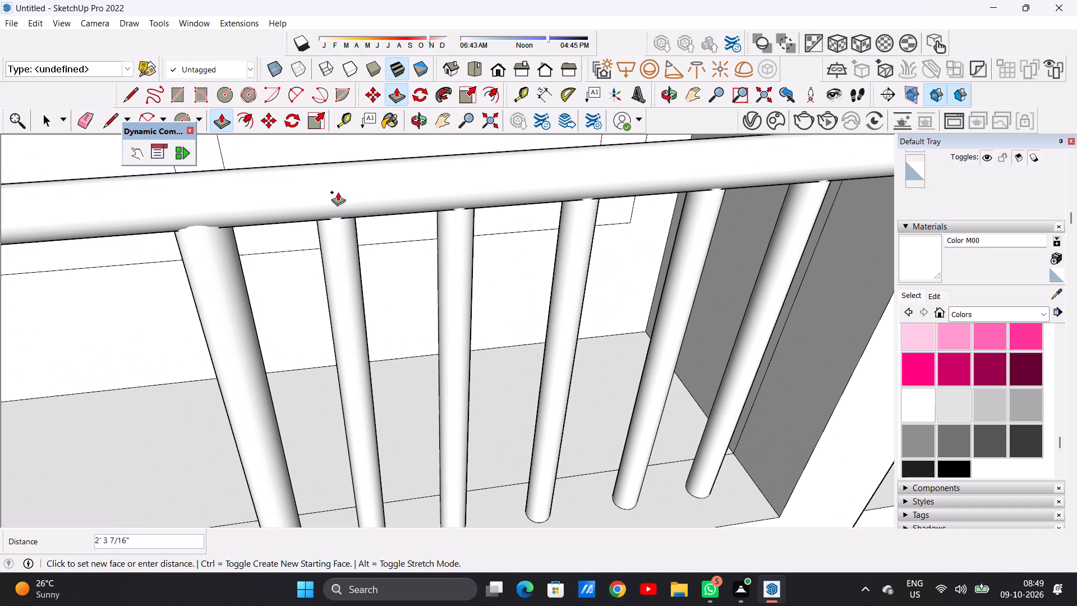
{"action": "left_click", "coordinate": [338, 187]}
Push/Pull the first circle on the other side of the middle baluster up about 2' 2 9/16" to the handrail.
{"action": "scroll", "coordinate": [411, 504], "scroll_direction": "down", "scroll_amount": 2}
{"action": "scroll", "coordinate": [424, 506], "scroll_direction": "up", "scroll_amount": 1}
{"action": "scroll", "coordinate": [431, 506], "scroll_direction": "down", "scroll_amount": 4}
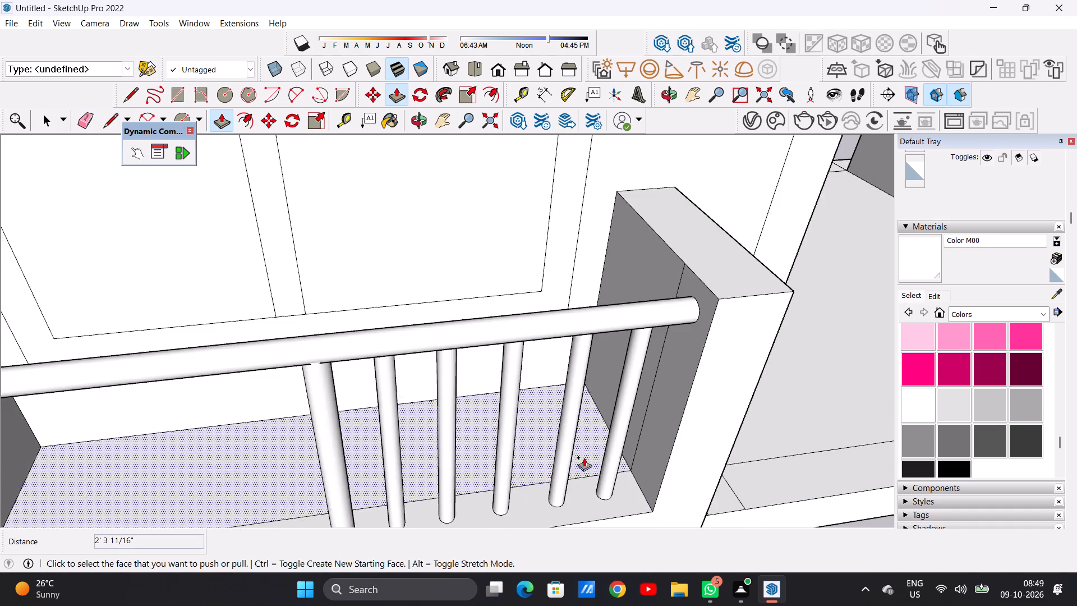
{"action": "scroll", "coordinate": [584, 457], "scroll_direction": "down", "scroll_amount": 3}
{"action": "scroll", "coordinate": [710, 334], "scroll_direction": "down", "scroll_amount": 6}
{"action": "scroll", "coordinate": [417, 509], "scroll_direction": "up", "scroll_amount": 6}
{"action": "scroll", "coordinate": [599, 317], "scroll_direction": "up", "scroll_amount": 6}
{"action": "scroll", "coordinate": [653, 398], "scroll_direction": "down", "scroll_amount": 1}
{"action": "scroll", "coordinate": [656, 402], "scroll_direction": "up", "scroll_amount": 5}
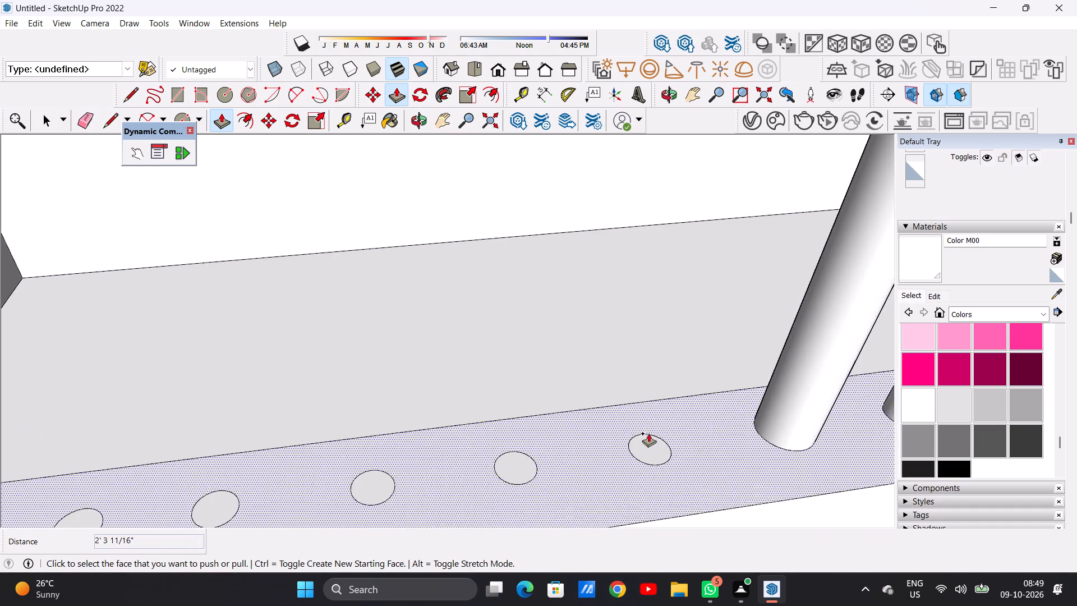
{"action": "left_click", "coordinate": [644, 444]}
{"action": "scroll", "coordinate": [642, 400], "scroll_direction": "down", "scroll_amount": 17}
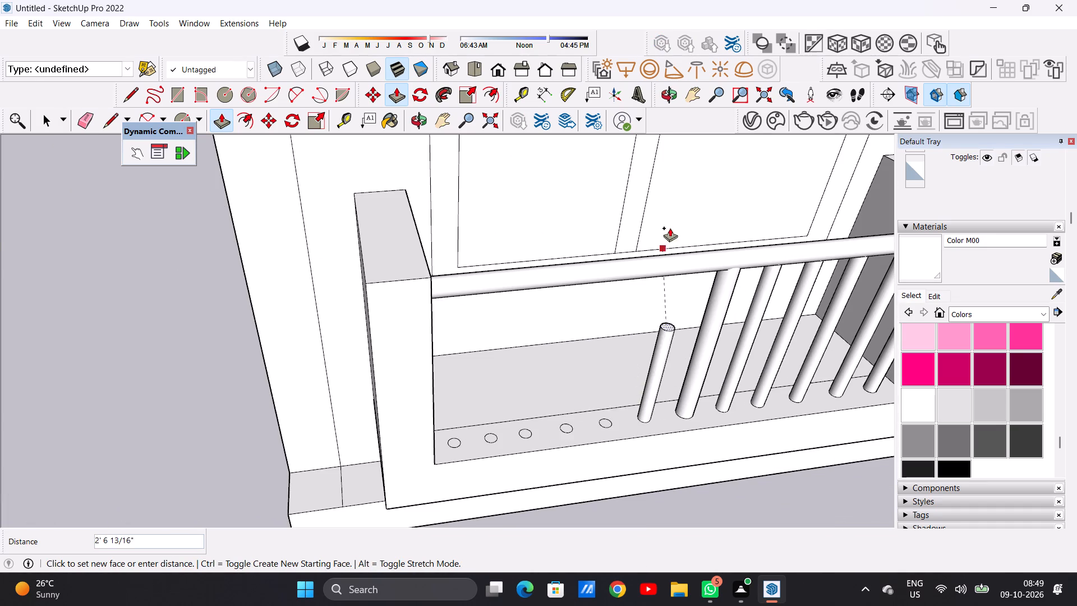
{"action": "scroll", "coordinate": [684, 246], "scroll_direction": "up", "scroll_amount": 16}
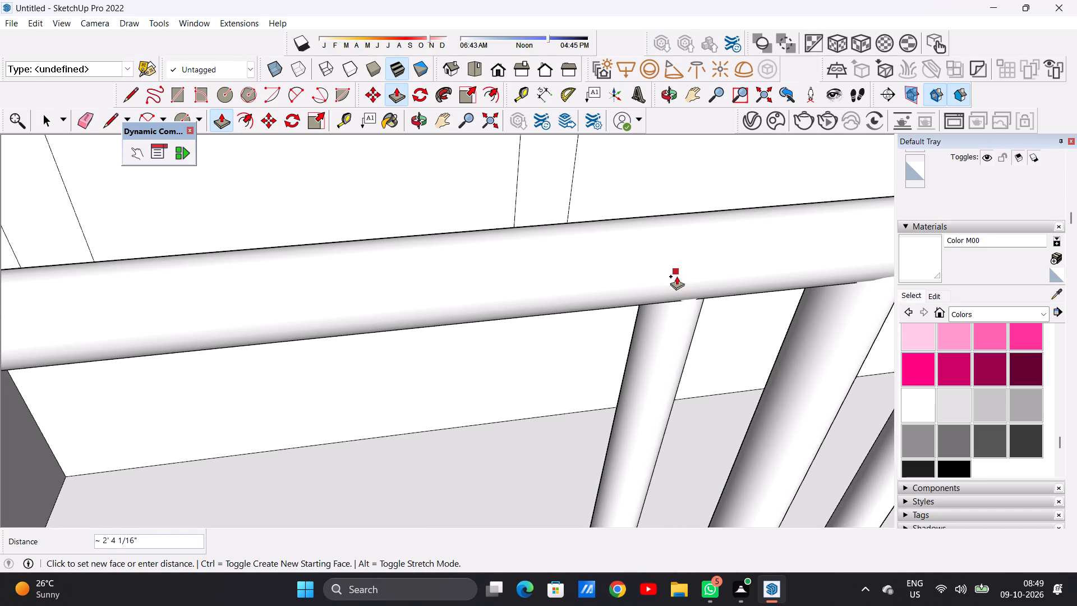
{"action": "left_click", "coordinate": [678, 277]}
Push/Pull the second circle past the middle baluster up about 2' 4 1/16" to the handrail.
{"action": "scroll", "coordinate": [600, 278], "scroll_direction": "down", "scroll_amount": 20}
{"action": "scroll", "coordinate": [531, 260], "scroll_direction": "down", "scroll_amount": 5}
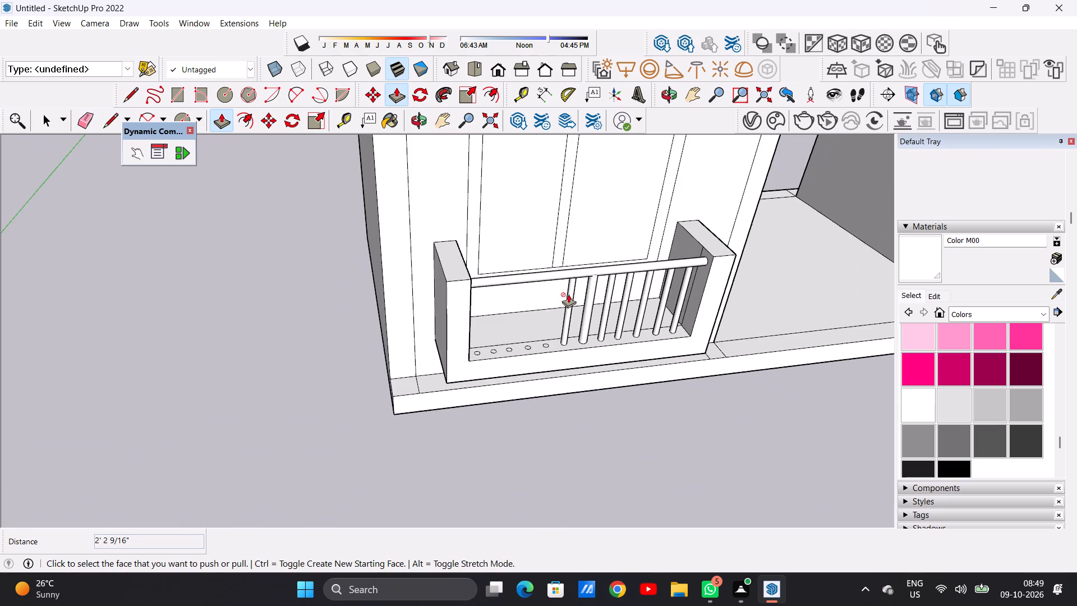
{"action": "middle_click_drag", "start_coordinate": [585, 317], "coordinate": [429, 311]}
{"action": "scroll", "coordinate": [591, 345], "scroll_direction": "up", "scroll_amount": 11}
{"action": "scroll", "coordinate": [514, 260], "scroll_direction": "down", "scroll_amount": 1}
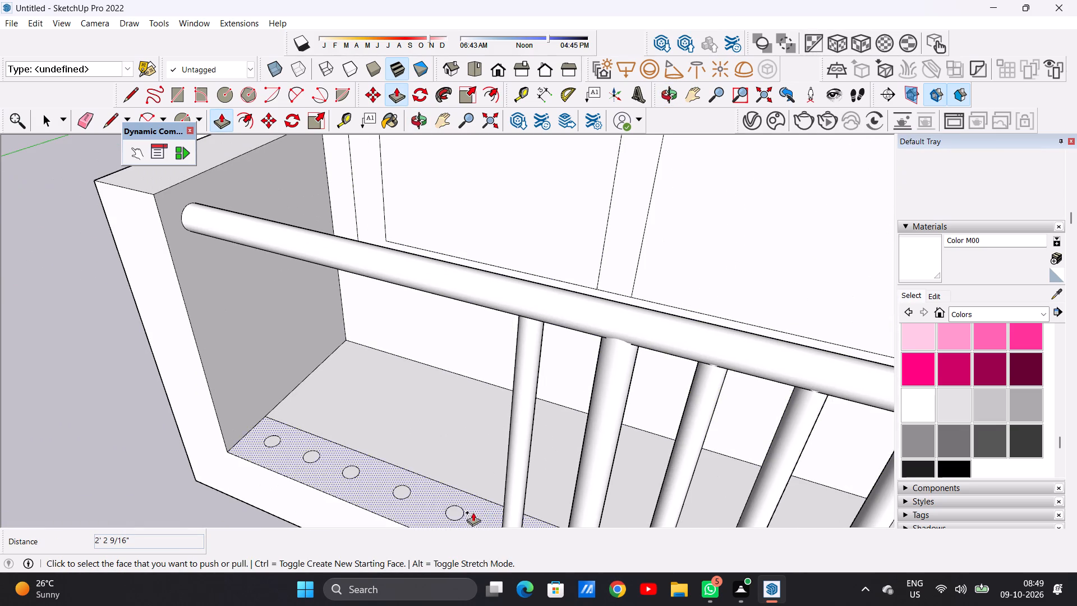
{"action": "scroll", "coordinate": [466, 502], "scroll_direction": "up", "scroll_amount": 6}
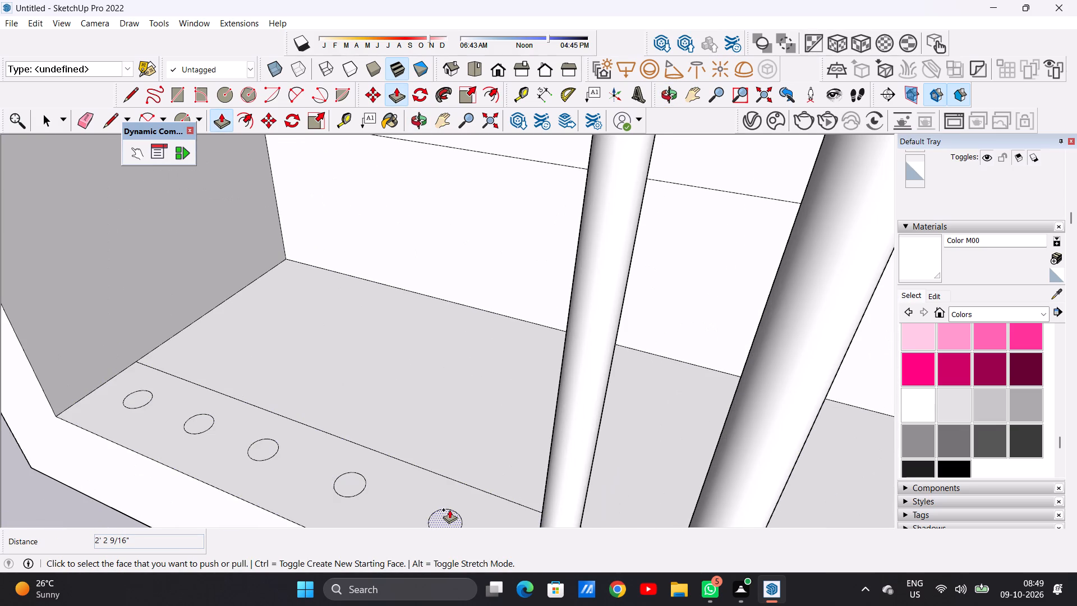
{"action": "left_click", "coordinate": [449, 511]}
{"action": "scroll", "coordinate": [463, 420], "scroll_direction": "down", "scroll_amount": 12}
{"action": "scroll", "coordinate": [464, 305], "scroll_direction": "up", "scroll_amount": 8}
{"action": "left_click", "coordinate": [461, 331]}
Push/Pull the third circle past the middle baluster up about 2' 3" to the handrail.
{"action": "scroll", "coordinate": [463, 372], "scroll_direction": "down", "scroll_amount": 14}
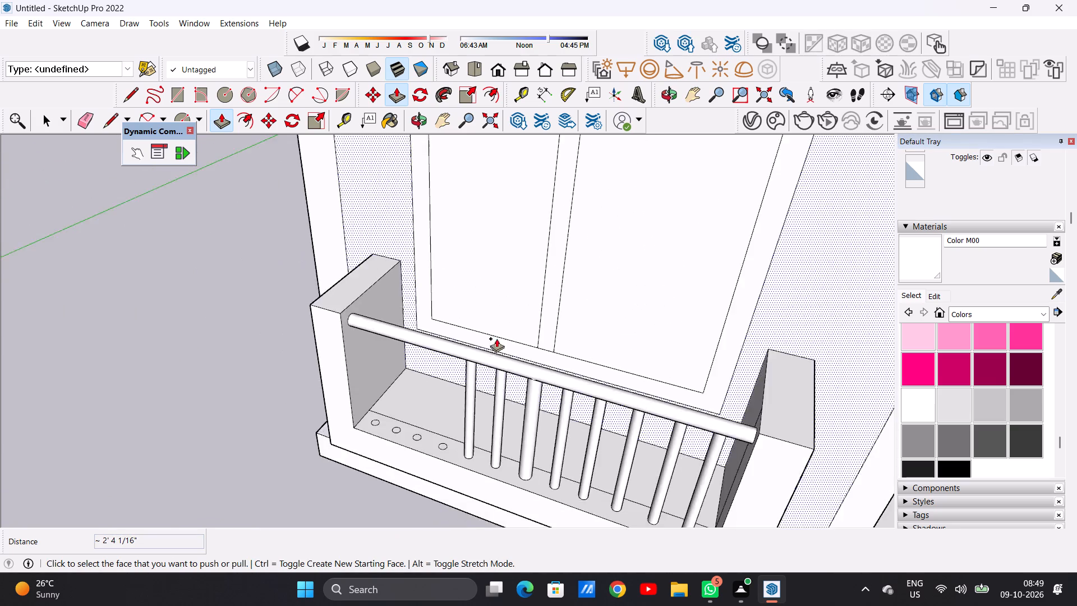
{"action": "scroll", "coordinate": [496, 338], "scroll_direction": "down", "scroll_amount": 5}
{"action": "middle_click_drag", "start_coordinate": [466, 396], "coordinate": [675, 380]}
{"action": "scroll", "coordinate": [436, 388], "scroll_direction": "up", "scroll_amount": 7}
{"action": "scroll", "coordinate": [472, 414], "scroll_direction": "up", "scroll_amount": 6}
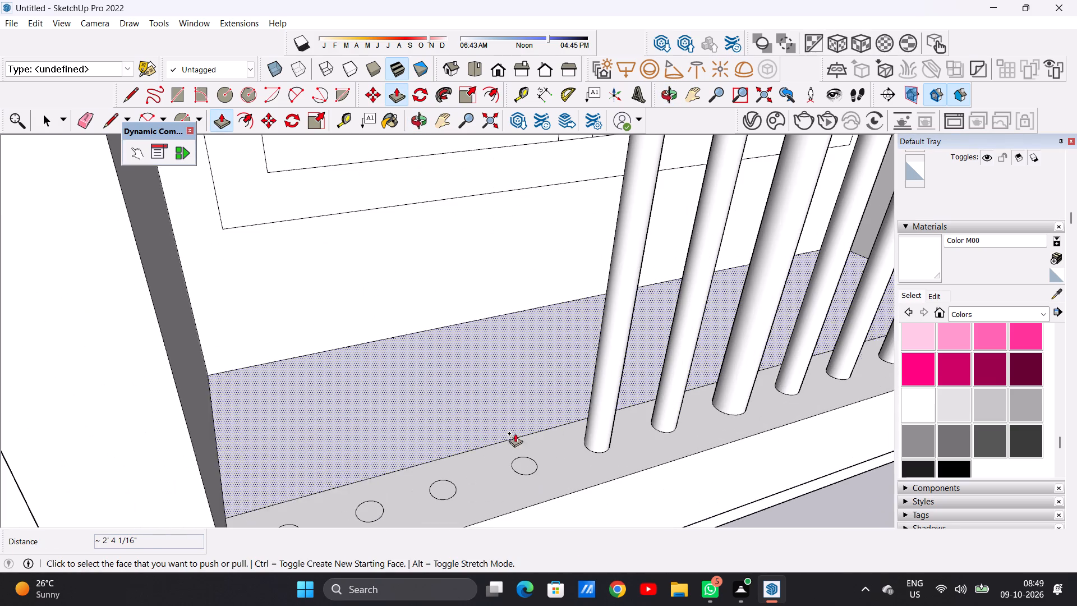
{"action": "left_click", "coordinate": [524, 464]}
{"action": "scroll", "coordinate": [523, 422], "scroll_direction": "down", "scroll_amount": 13}
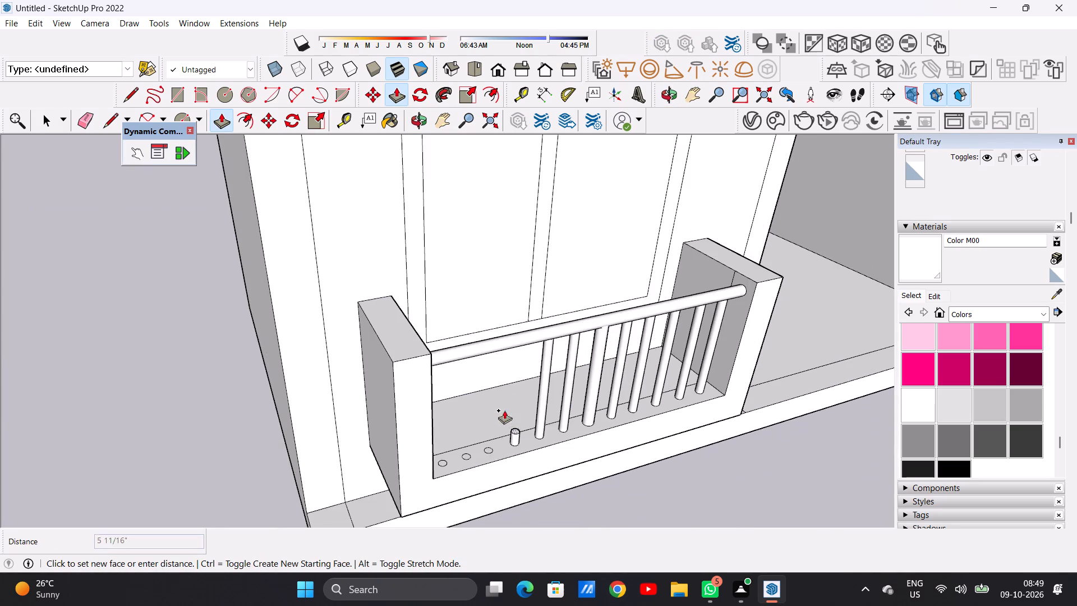
{"action": "scroll", "coordinate": [513, 333], "scroll_direction": "up", "scroll_amount": 9}
{"action": "left_click", "coordinate": [535, 358]}
Push/Pull the fourth circle past the middle baluster up about 2' 2 11/16" to the handrail.
{"action": "scroll", "coordinate": [522, 418], "scroll_direction": "down", "scroll_amount": 4}
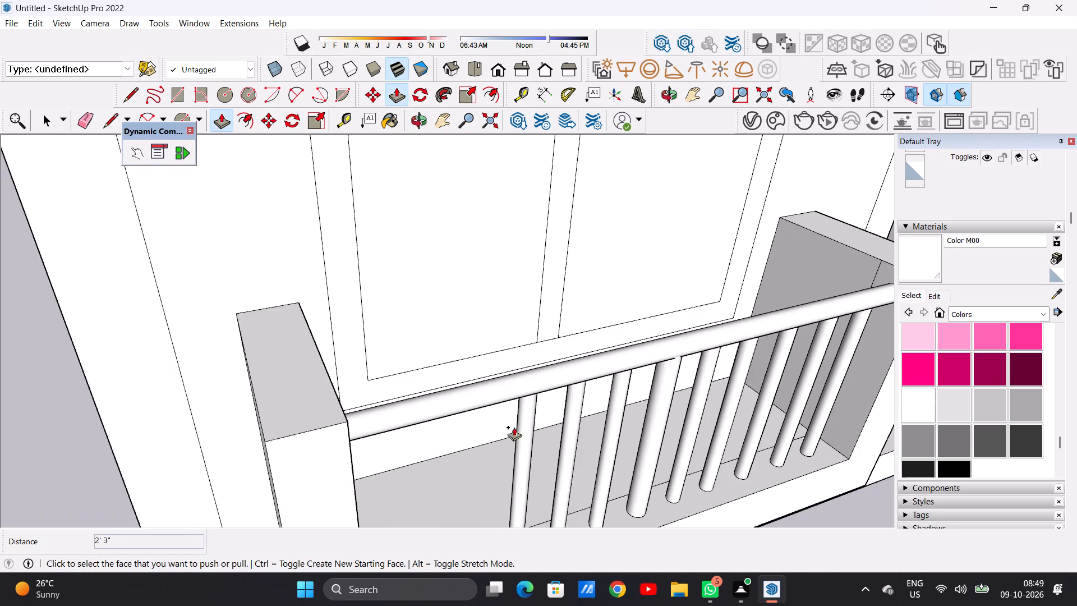
{"action": "scroll", "coordinate": [514, 427], "scroll_direction": "down", "scroll_amount": 12}
{"action": "middle_click_drag", "start_coordinate": [614, 442], "coordinate": [346, 439]}
{"action": "scroll", "coordinate": [390, 394], "scroll_direction": "up", "scroll_amount": 7}
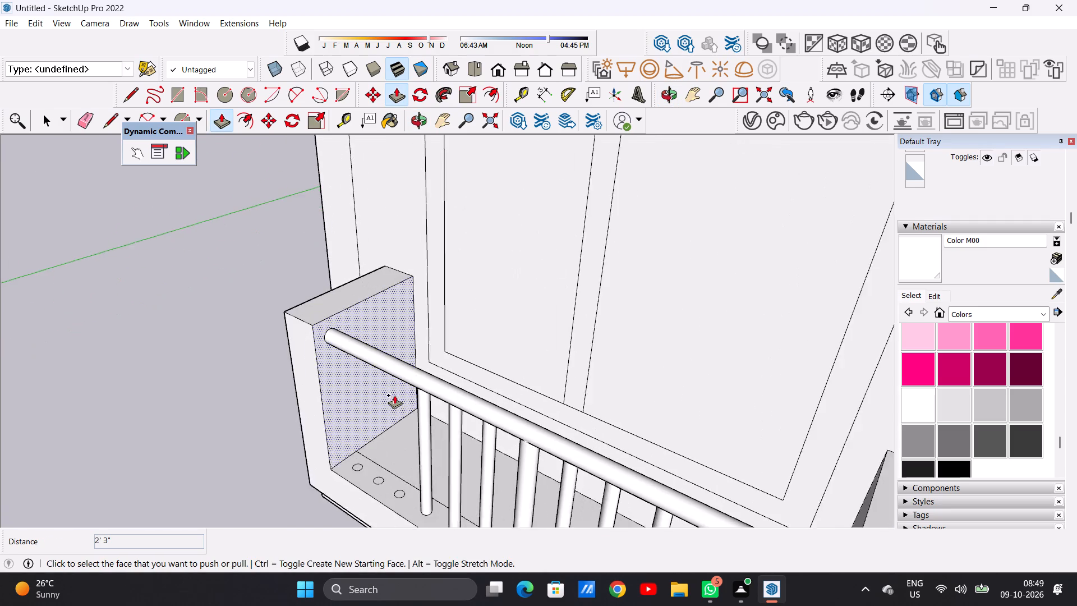
{"action": "scroll", "coordinate": [401, 497], "scroll_direction": "up", "scroll_amount": 6}
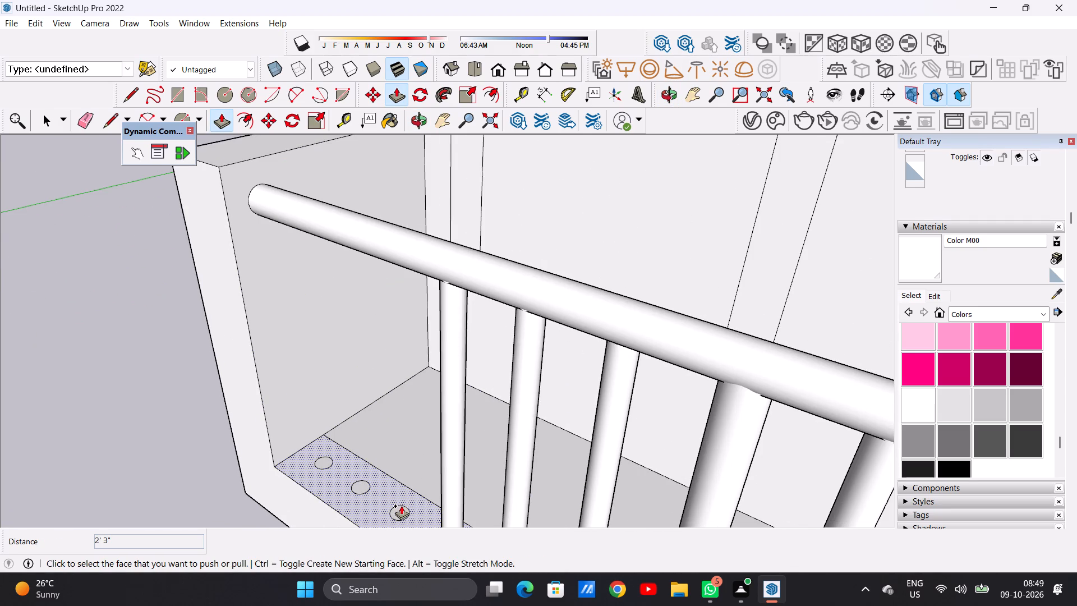
{"action": "left_click", "coordinate": [399, 508]}
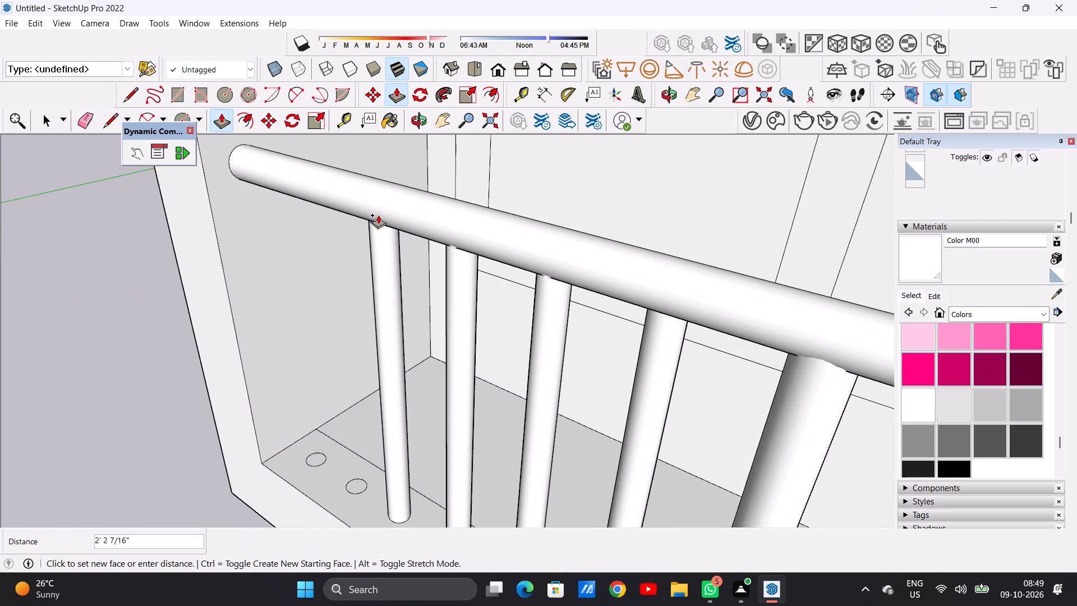
{"action": "left_click", "coordinate": [379, 212]}
Push/Pull the fifth circle past the middle baluster, second from the side wall, up about 2' 2 3/4" to the handrail.
{"action": "scroll", "coordinate": [439, 438], "scroll_direction": "down", "scroll_amount": 10}
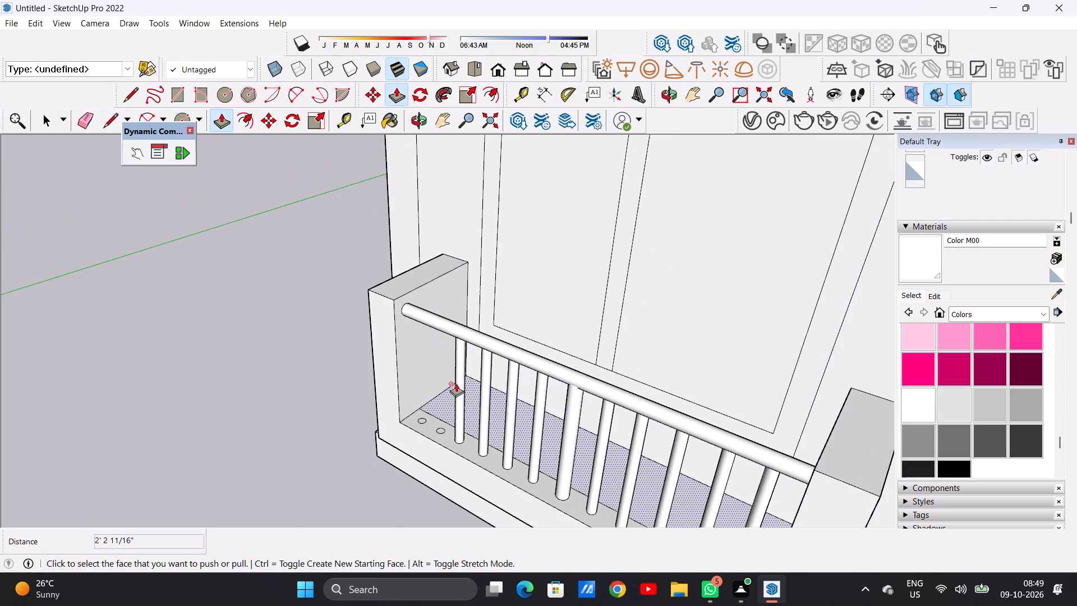
{"action": "scroll", "coordinate": [457, 384], "scroll_direction": "up", "scroll_amount": 4}
{"action": "scroll", "coordinate": [457, 384], "scroll_direction": "down", "scroll_amount": 11}
{"action": "scroll", "coordinate": [457, 389], "scroll_direction": "up", "scroll_amount": 8}
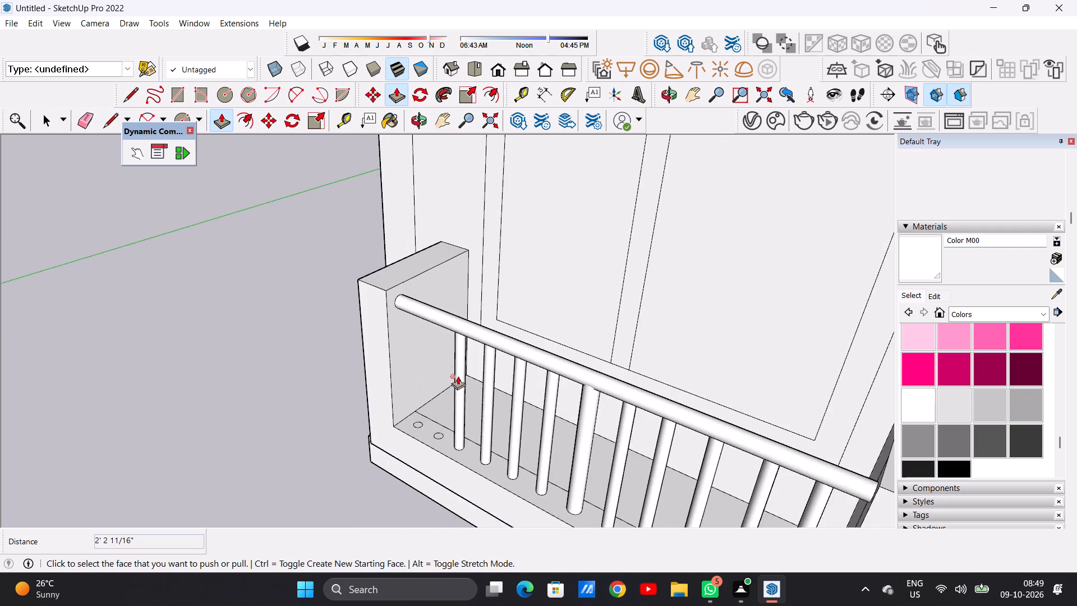
{"action": "scroll", "coordinate": [459, 378], "scroll_direction": "up", "scroll_amount": 5}
{"action": "scroll", "coordinate": [420, 473], "scroll_direction": "up", "scroll_amount": 11}
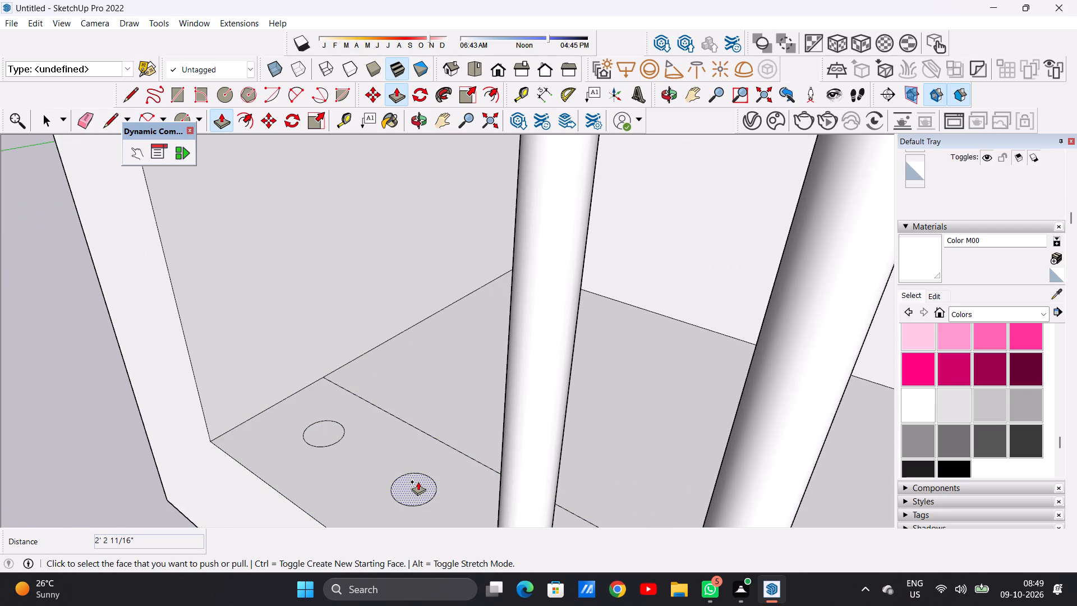
{"action": "left_click", "coordinate": [418, 481]}
{"action": "scroll", "coordinate": [427, 427], "scroll_direction": "down", "scroll_amount": 17}
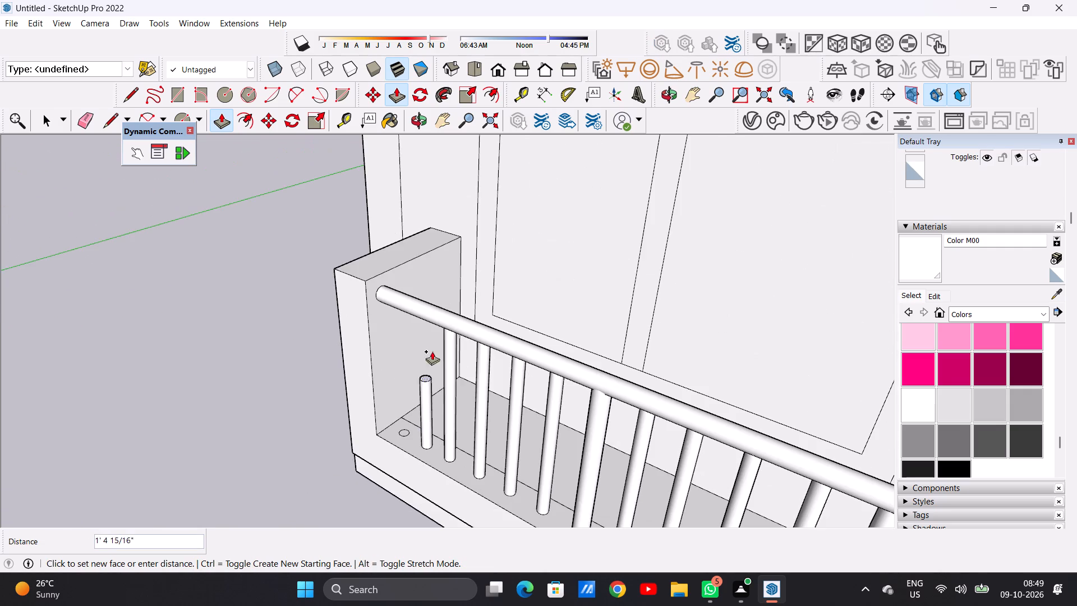
{"action": "scroll", "coordinate": [434, 308], "scroll_direction": "up", "scroll_amount": 6}
{"action": "left_click", "coordinate": [417, 317]}
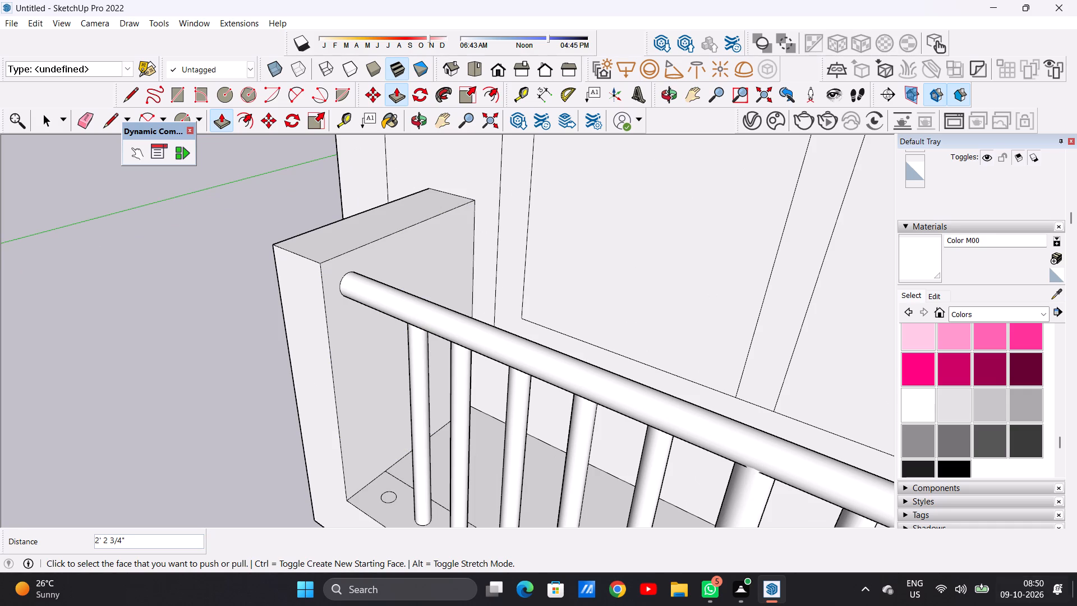
Push/Pull the remaining circle, nearest the side wall, up about 2' 3" to the handrail.
{"action": "scroll", "coordinate": [653, 416], "scroll_direction": "down", "scroll_amount": 14}
{"action": "scroll", "coordinate": [601, 388], "scroll_direction": "up", "scroll_amount": 20}
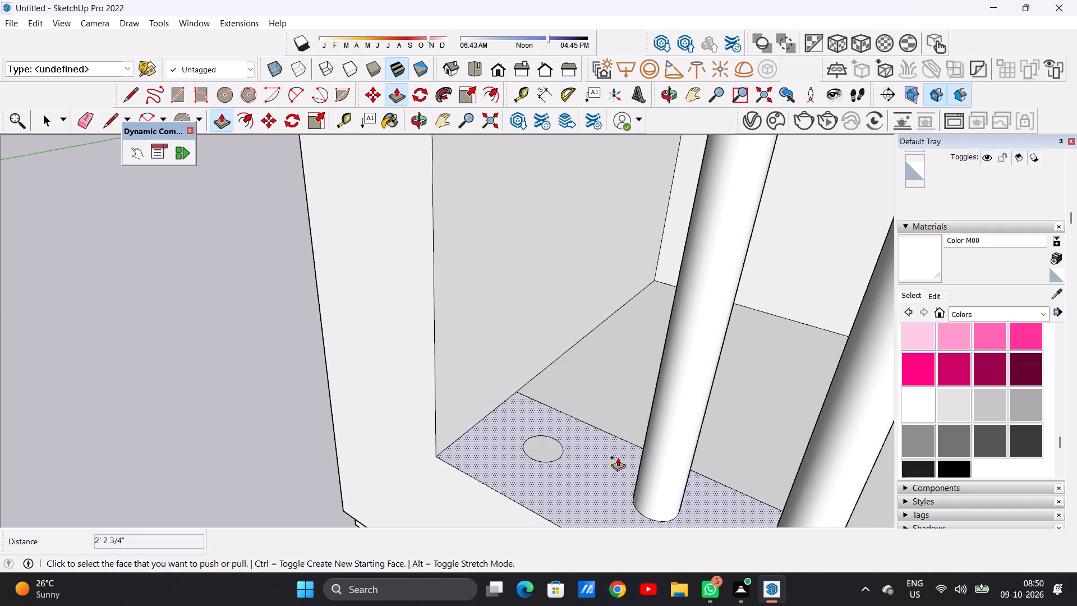
{"action": "scroll", "coordinate": [582, 439], "scroll_direction": "down", "scroll_amount": 7}
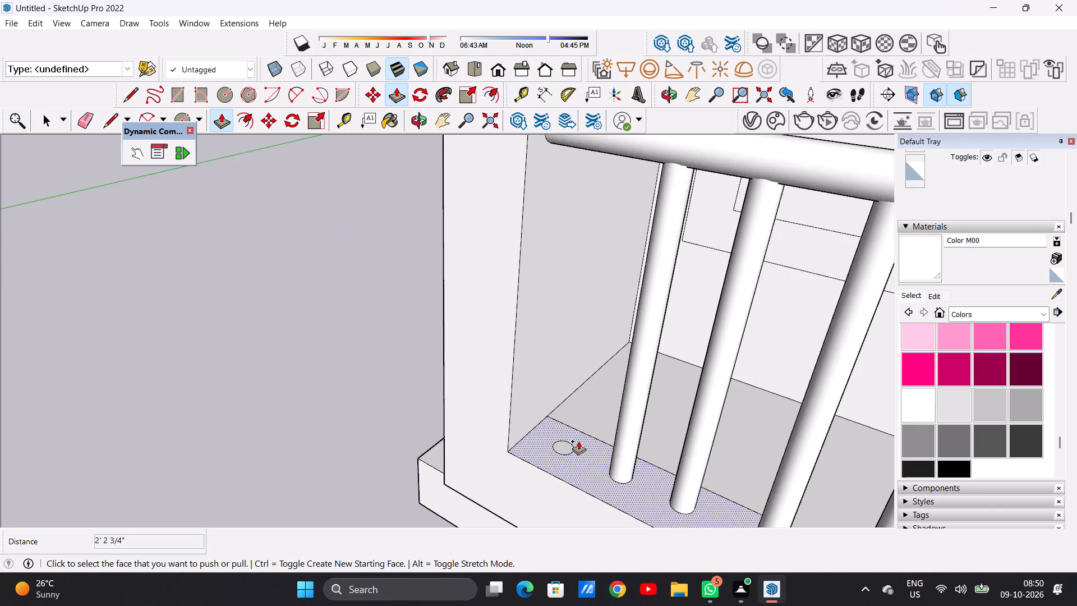
{"action": "scroll", "coordinate": [578, 441], "scroll_direction": "down", "scroll_amount": 6}
{"action": "scroll", "coordinate": [558, 440], "scroll_direction": "up", "scroll_amount": 13}
{"action": "left_click", "coordinate": [564, 452]}
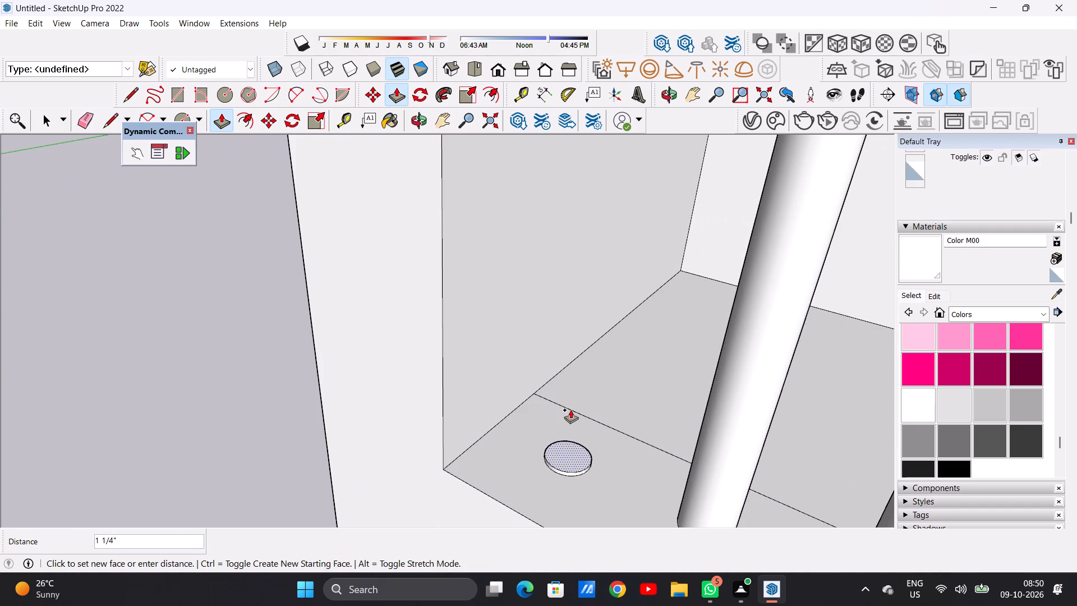
{"action": "scroll", "coordinate": [583, 348], "scroll_direction": "down", "scroll_amount": 5}
{"action": "scroll", "coordinate": [583, 348], "scroll_direction": "up", "scroll_amount": 1}
{"action": "scroll", "coordinate": [583, 348], "scroll_direction": "down", "scroll_amount": 15}
{"action": "scroll", "coordinate": [600, 249], "scroll_direction": "up", "scroll_amount": 6}
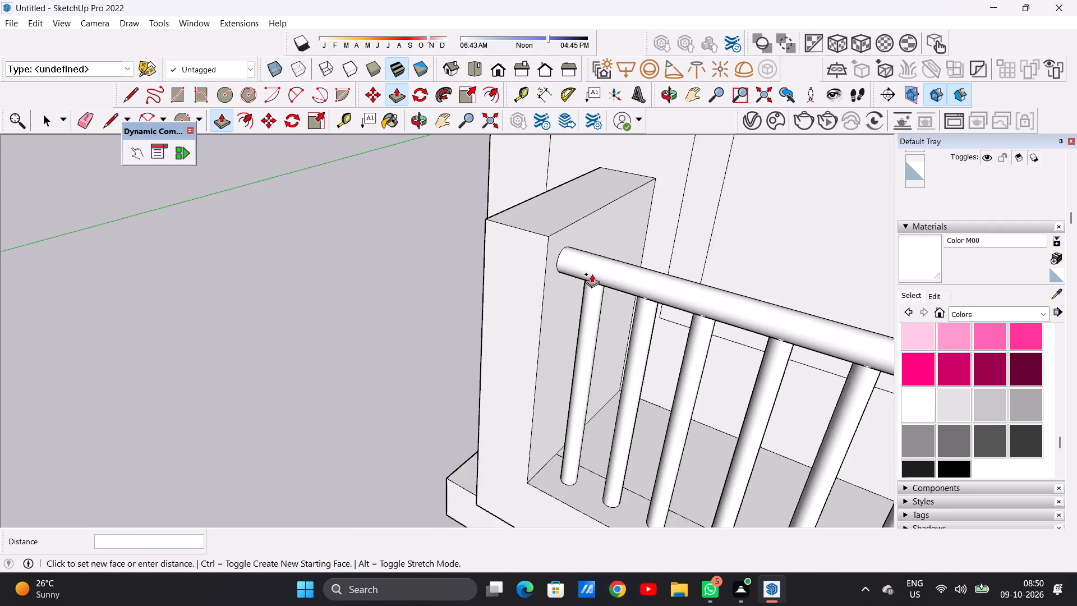
{"action": "scroll", "coordinate": [592, 274], "scroll_direction": "up", "scroll_amount": 10}
{"action": "left_click", "coordinate": [601, 267]}
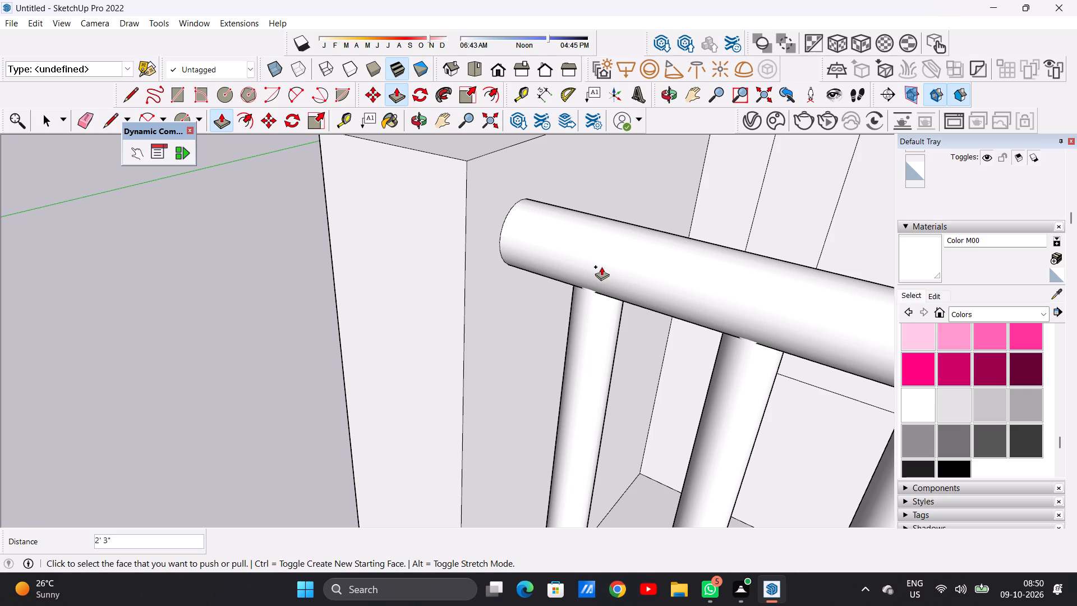
{"action": "key", "text": "space"}
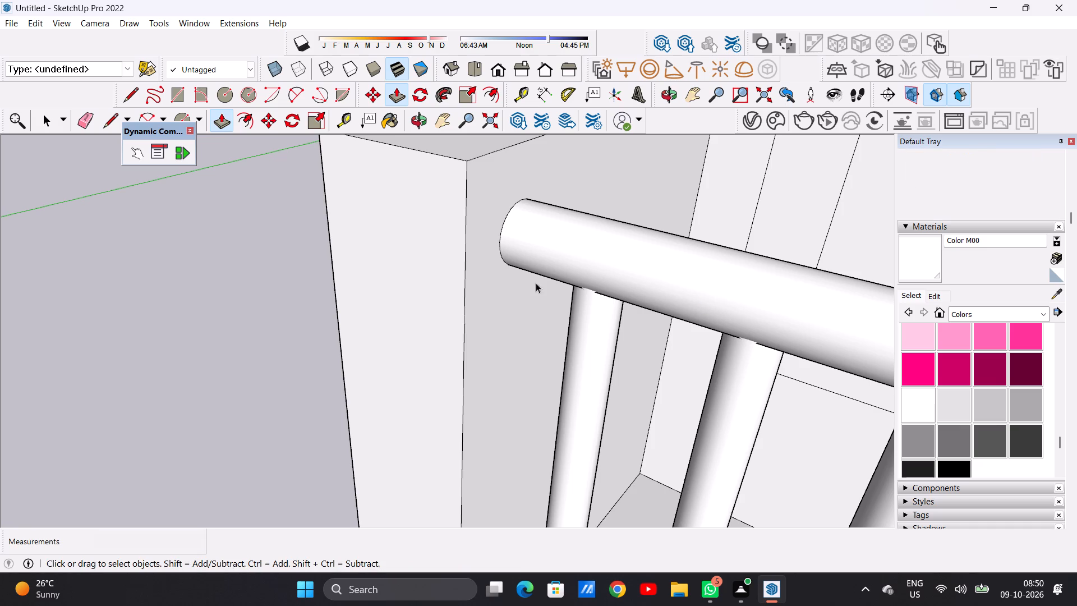
Examine the end bay's railed balcony and the building blocks from the front and from above.
{"action": "scroll", "coordinate": [575, 295], "scroll_direction": "down", "scroll_amount": 20}
{"action": "scroll", "coordinate": [575, 295], "scroll_direction": "down", "scroll_amount": 10}
{"action": "middle_click_drag", "start_coordinate": [562, 353], "coordinate": [659, 265]}
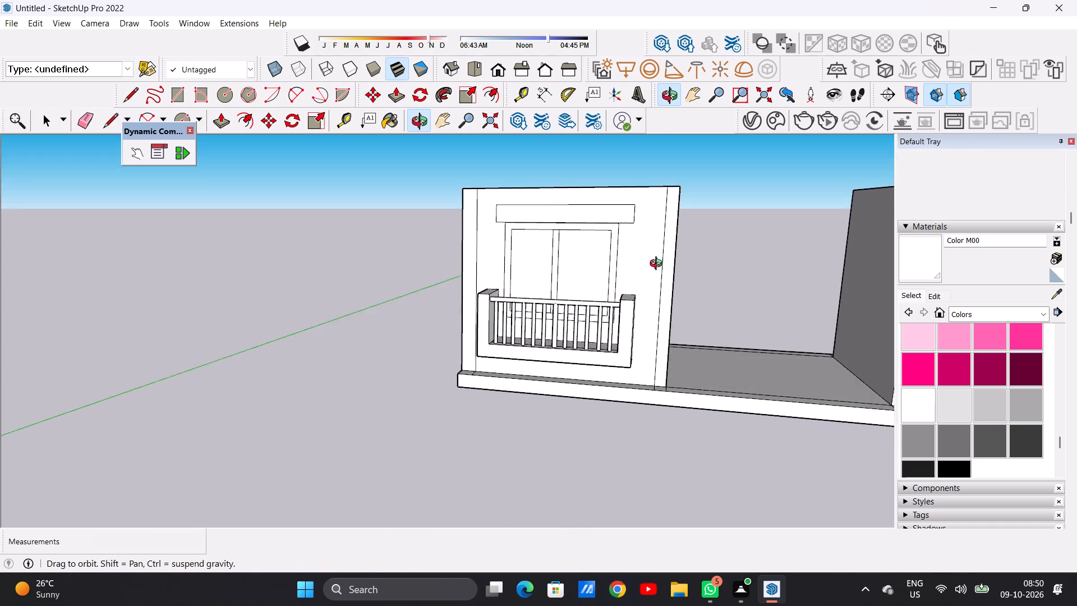
{"action": "middle_click_drag", "start_coordinate": [659, 265], "coordinate": [651, 261]}
{"action": "scroll", "coordinate": [463, 341], "scroll_direction": "down", "scroll_amount": 20}
{"action": "scroll", "coordinate": [463, 341], "scroll_direction": "down", "scroll_amount": 2}
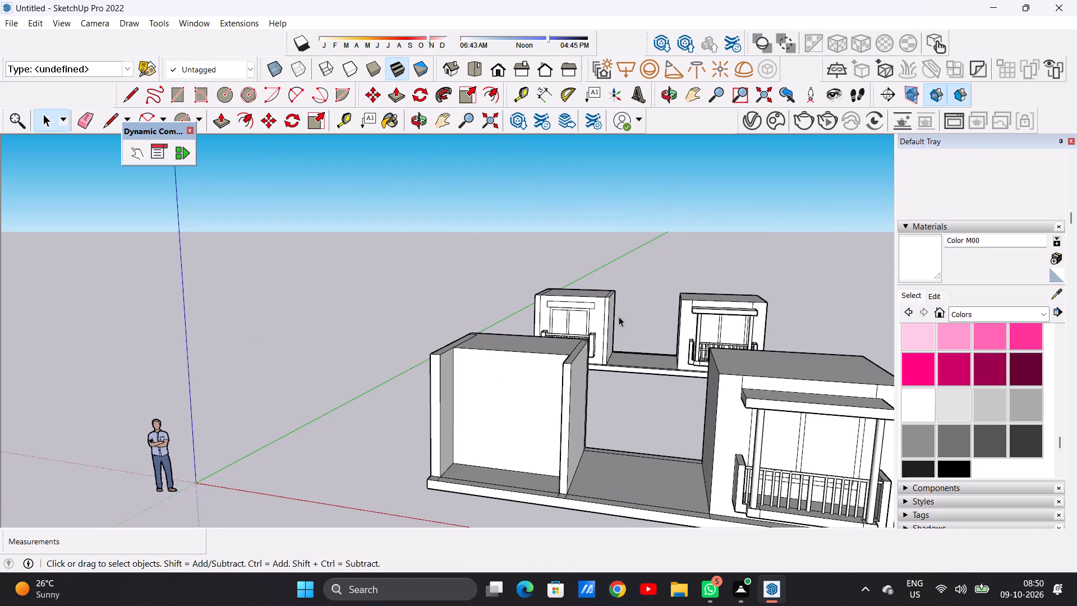
{"action": "scroll", "coordinate": [619, 316], "scroll_direction": "up", "scroll_amount": 3}
{"action": "middle_click_drag", "start_coordinate": [593, 297], "coordinate": [616, 367]}
{"action": "scroll", "coordinate": [564, 332], "scroll_direction": "up", "scroll_amount": 9}
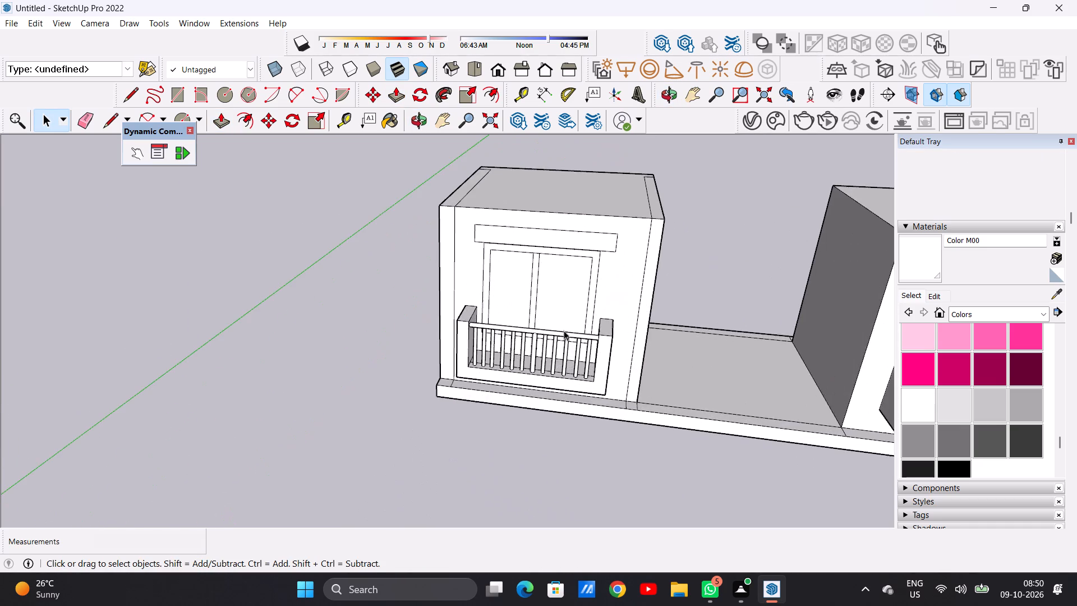
{"action": "middle_click_drag", "start_coordinate": [565, 368], "coordinate": [560, 283]}
{"action": "scroll", "coordinate": [543, 369], "scroll_direction": "down", "scroll_amount": 10}
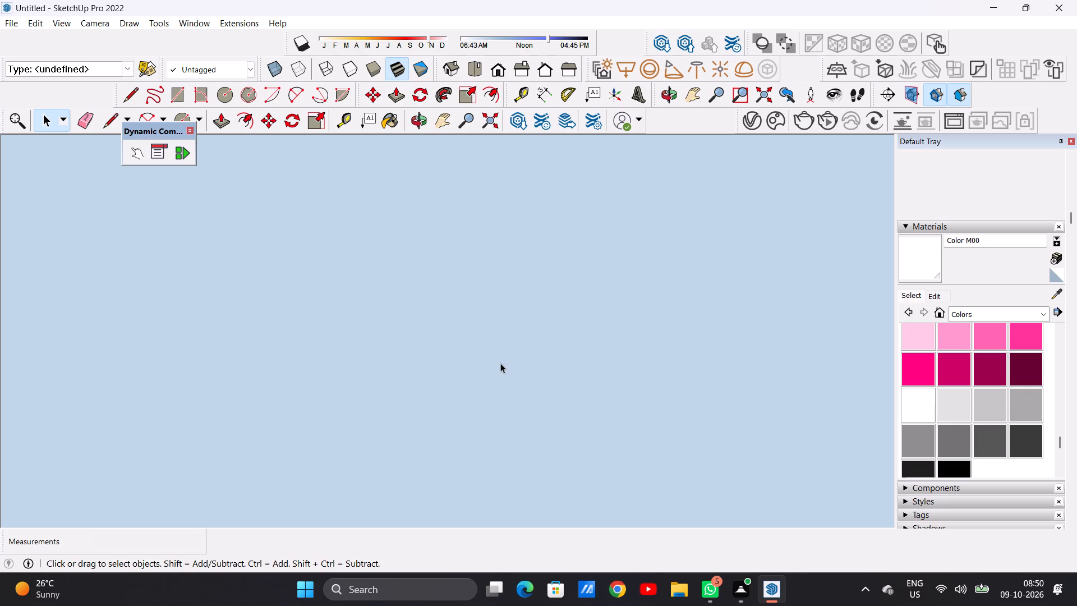
{"action": "left_click", "coordinate": [496, 70]}
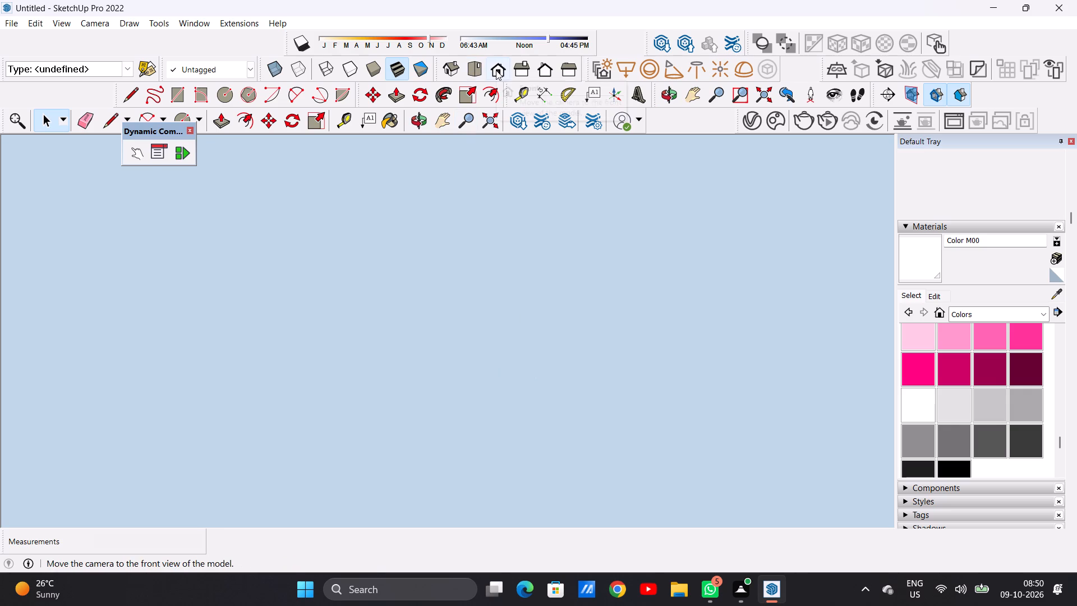
{"action": "scroll", "coordinate": [581, 369], "scroll_direction": "down", "scroll_amount": 14}
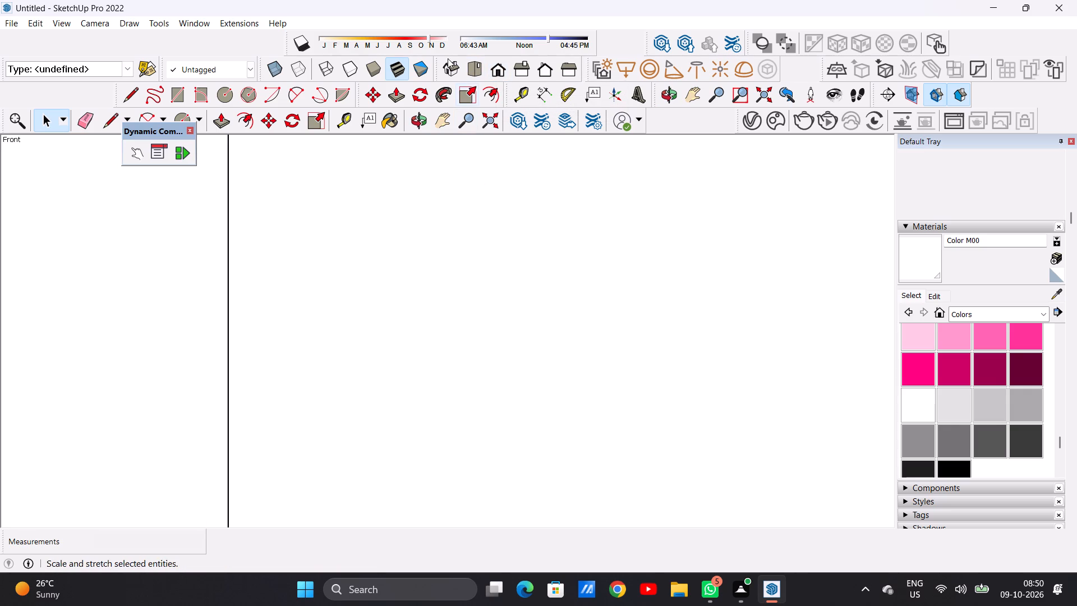
{"action": "left_click", "coordinate": [499, 70]}
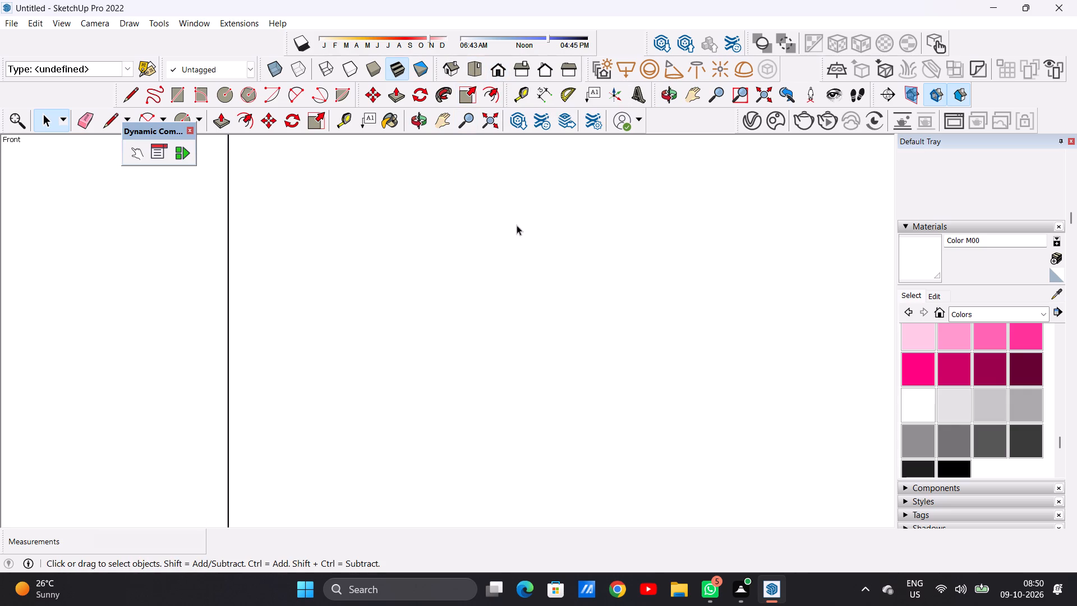
{"action": "scroll", "coordinate": [521, 351], "scroll_direction": "down", "scroll_amount": 20}
{"action": "scroll", "coordinate": [521, 351], "scroll_direction": "down", "scroll_amount": 18}
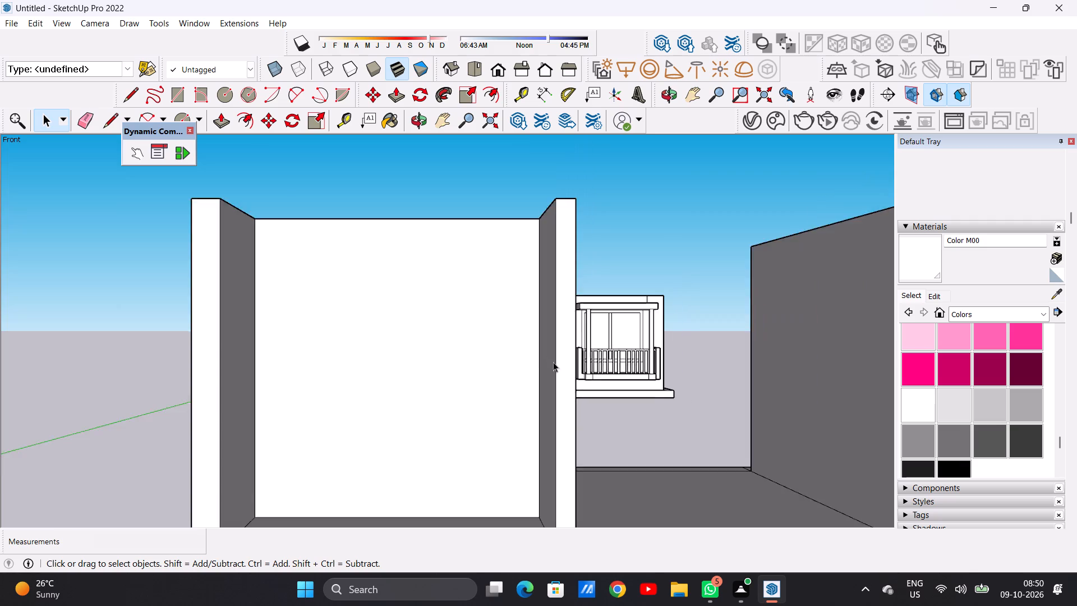
{"action": "scroll", "coordinate": [553, 362], "scroll_direction": "down", "scroll_amount": 15}
{"action": "middle_click_drag", "start_coordinate": [590, 351], "coordinate": [533, 439]}
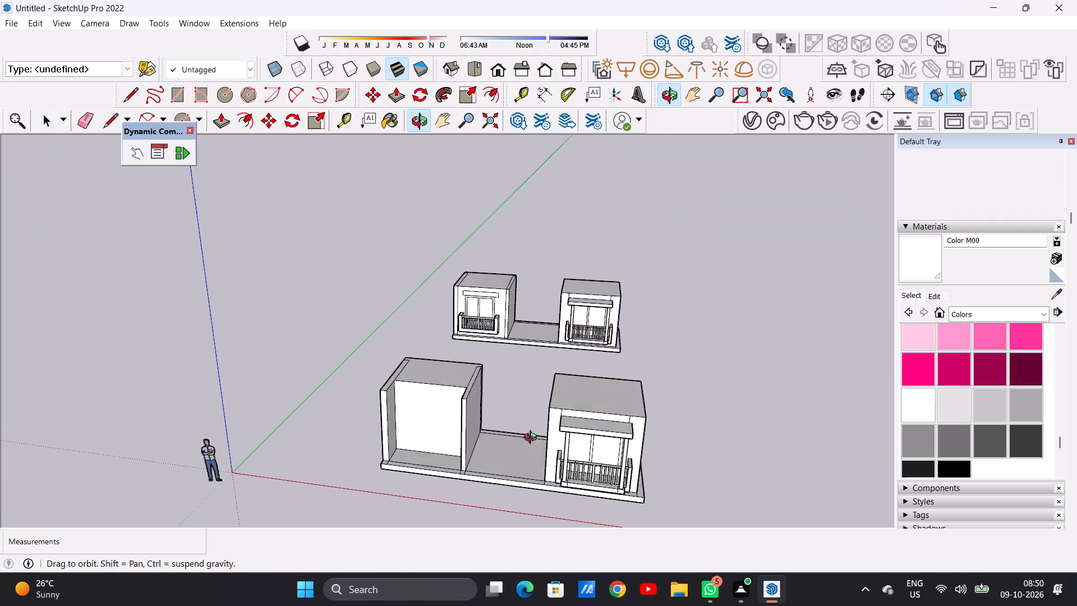
{"action": "middle_click_drag", "start_coordinate": [533, 439], "coordinate": [533, 454]}
Push/Pull the rectangle above the end bay's window out about 2' 3/8" to form a canopy level with the balcony wall.
{"action": "scroll", "coordinate": [489, 293], "scroll_direction": "up", "scroll_amount": 13}
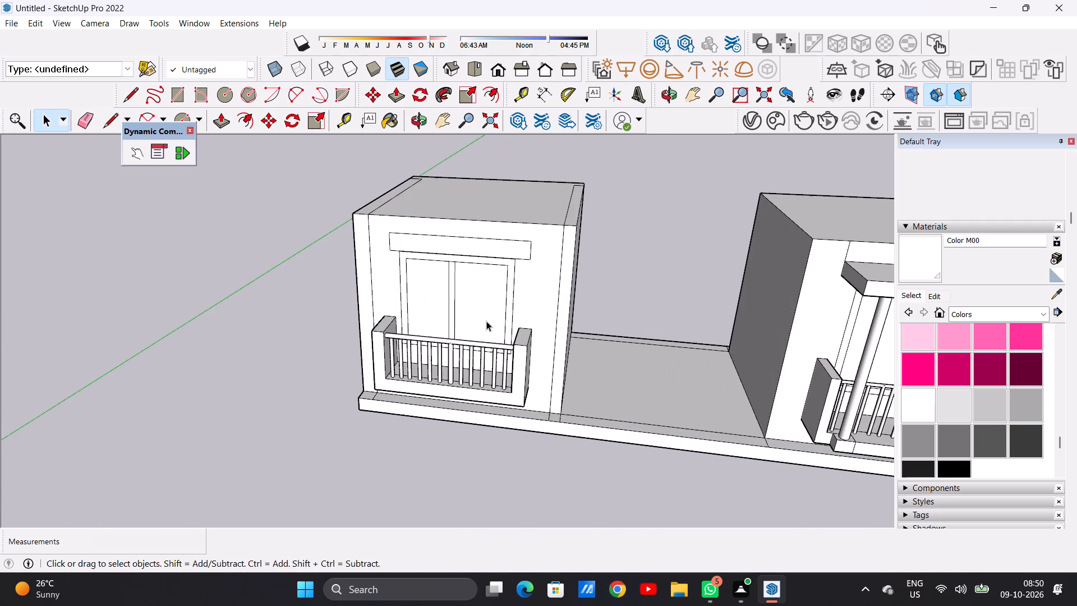
{"action": "middle_click_drag", "start_coordinate": [426, 320], "coordinate": [603, 309]}
{"action": "scroll", "coordinate": [420, 263], "scroll_direction": "up", "scroll_amount": 4}
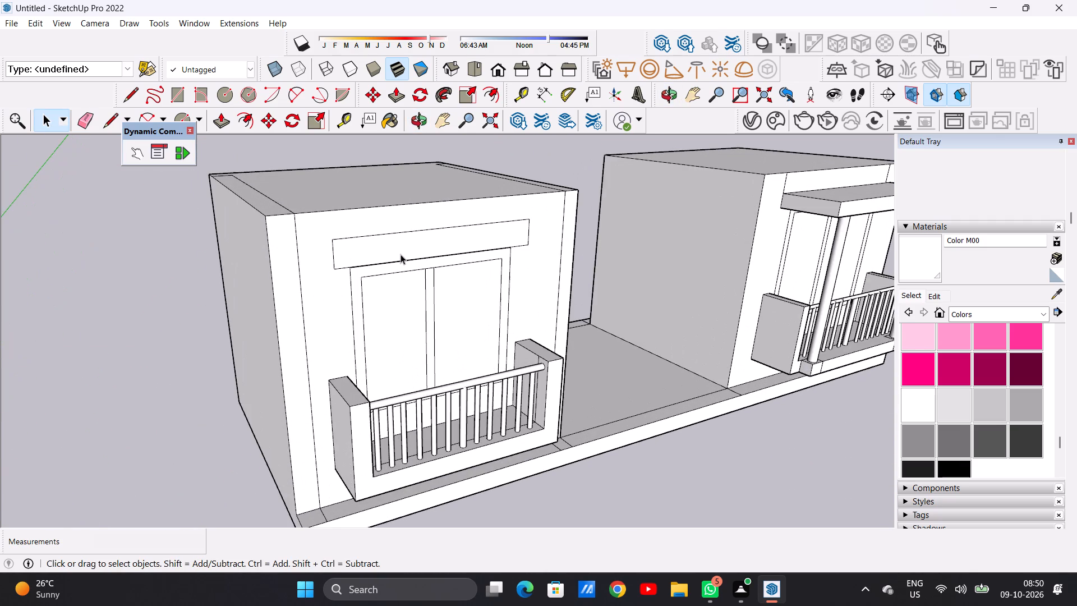
{"action": "key", "text": "p"}
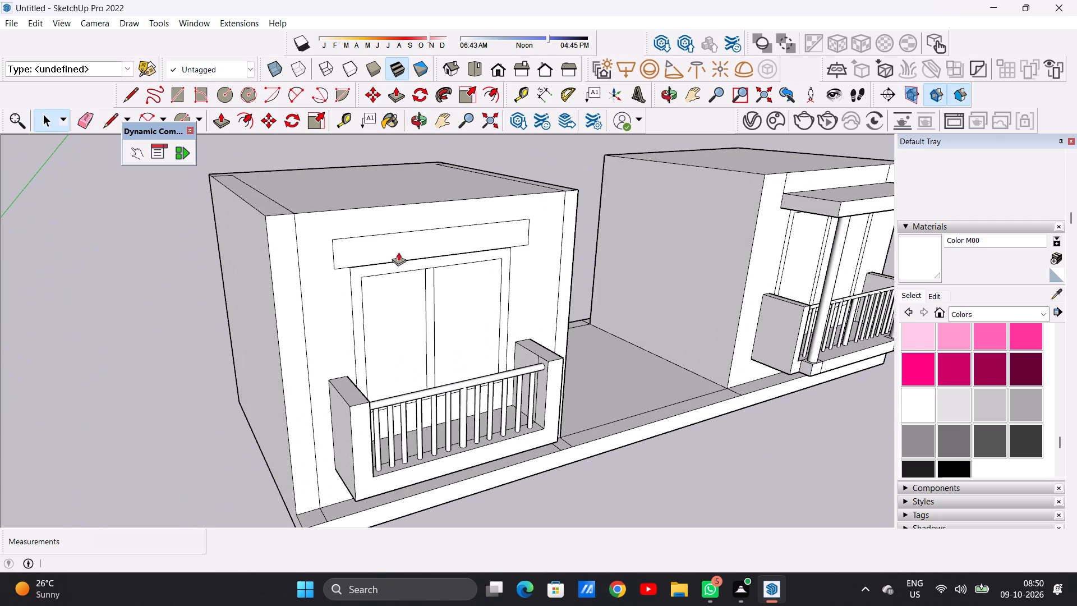
{"action": "scroll", "coordinate": [369, 241], "scroll_direction": "up", "scroll_amount": 4}
{"action": "left_click", "coordinate": [369, 242]}
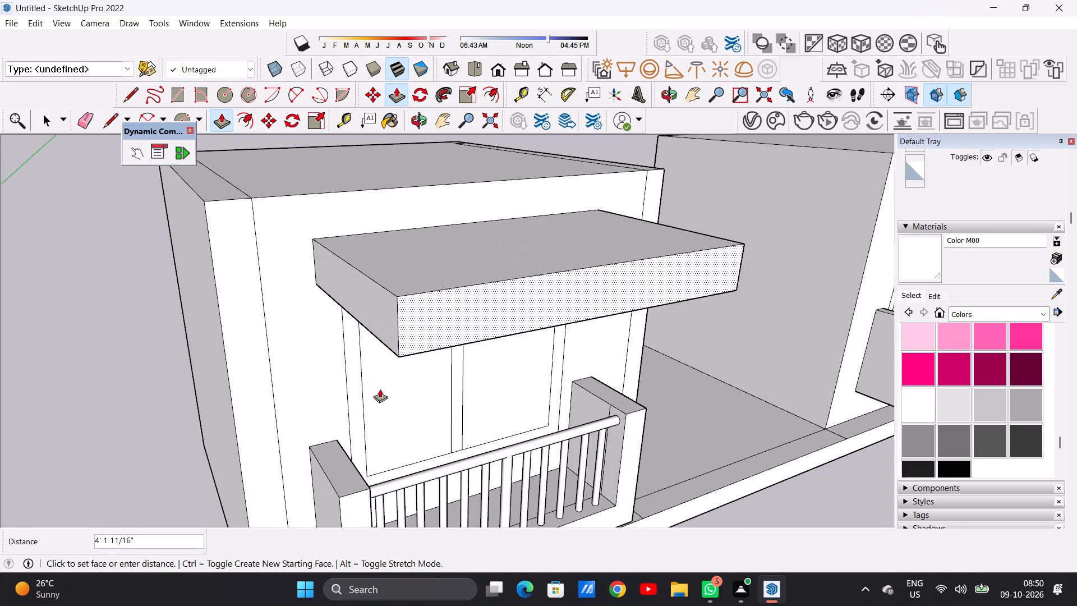
{"action": "left_click", "coordinate": [338, 497]}
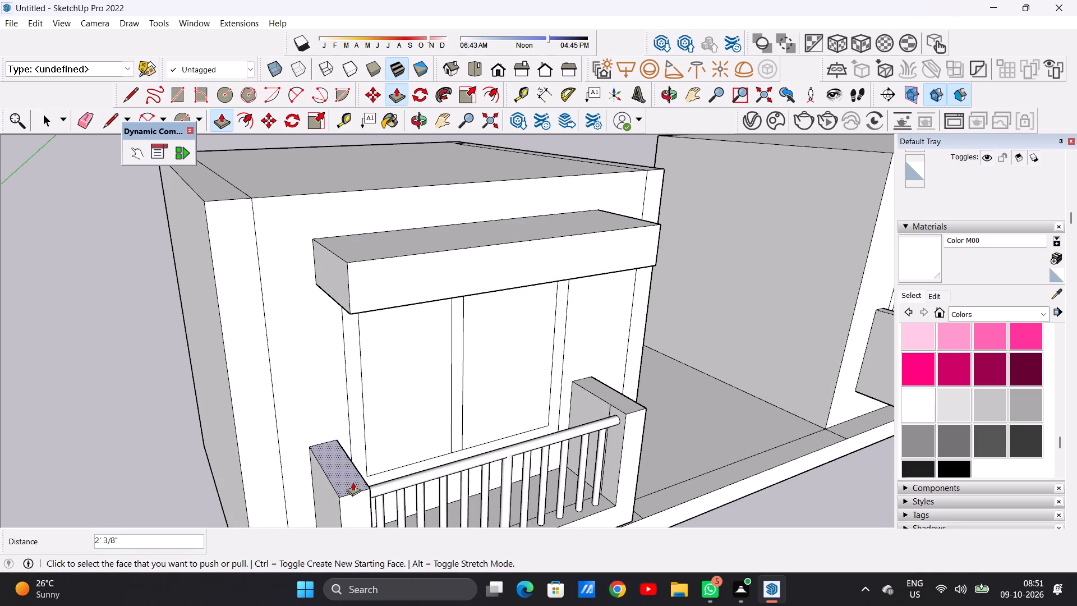
{"action": "key", "text": "space"}
Draw a rectangle about 10 1/8" by 8 3/8" on the balcony's front band, below the last two balusters near the open middle bay.
{"action": "scroll", "coordinate": [471, 350], "scroll_direction": "down", "scroll_amount": 11}
{"action": "middle_click_drag", "start_coordinate": [594, 371], "coordinate": [425, 334]}
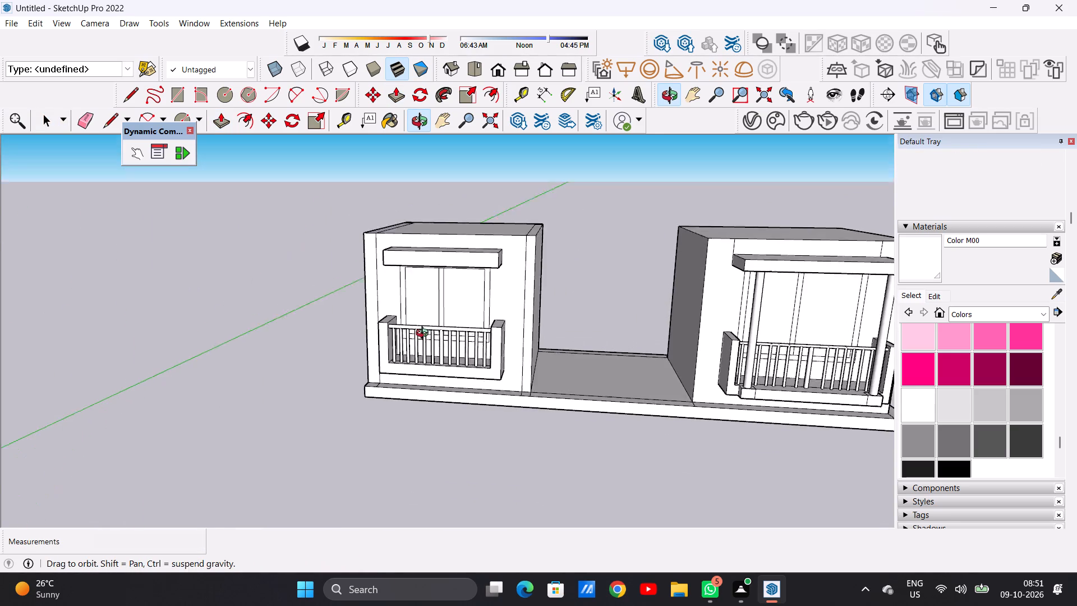
{"action": "middle_click_drag", "start_coordinate": [425, 334], "coordinate": [419, 330]}
{"action": "scroll", "coordinate": [448, 381], "scroll_direction": "down", "scroll_amount": 5}
{"action": "scroll", "coordinate": [455, 355], "scroll_direction": "up", "scroll_amount": 2}
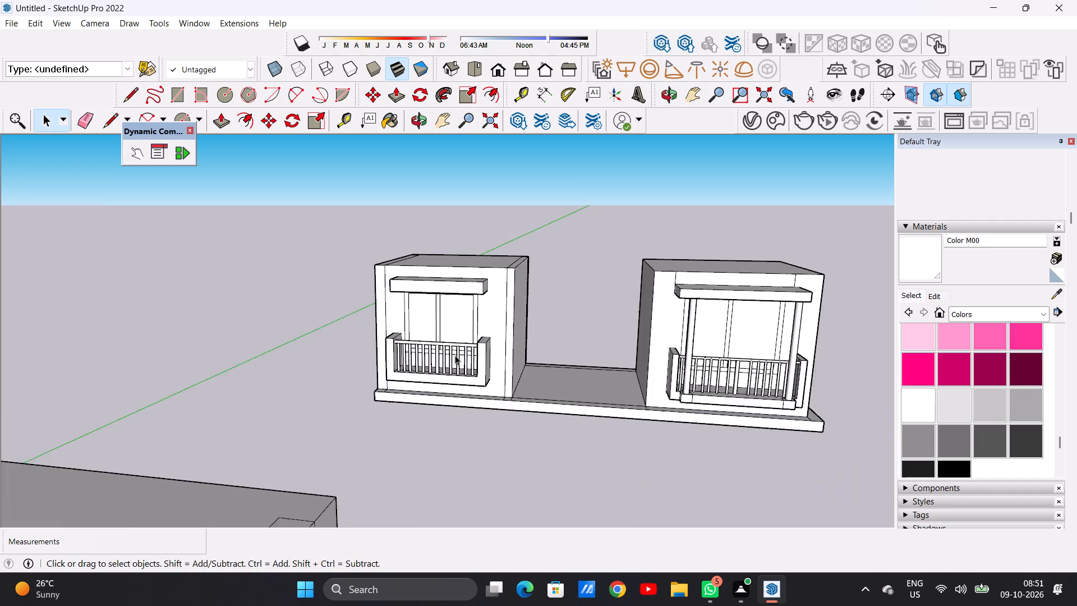
{"action": "scroll", "coordinate": [455, 355], "scroll_direction": "up", "scroll_amount": 4}
{"action": "middle_click_drag", "start_coordinate": [441, 373], "coordinate": [482, 329]}
{"action": "scroll", "coordinate": [472, 374], "scroll_direction": "up", "scroll_amount": 6}
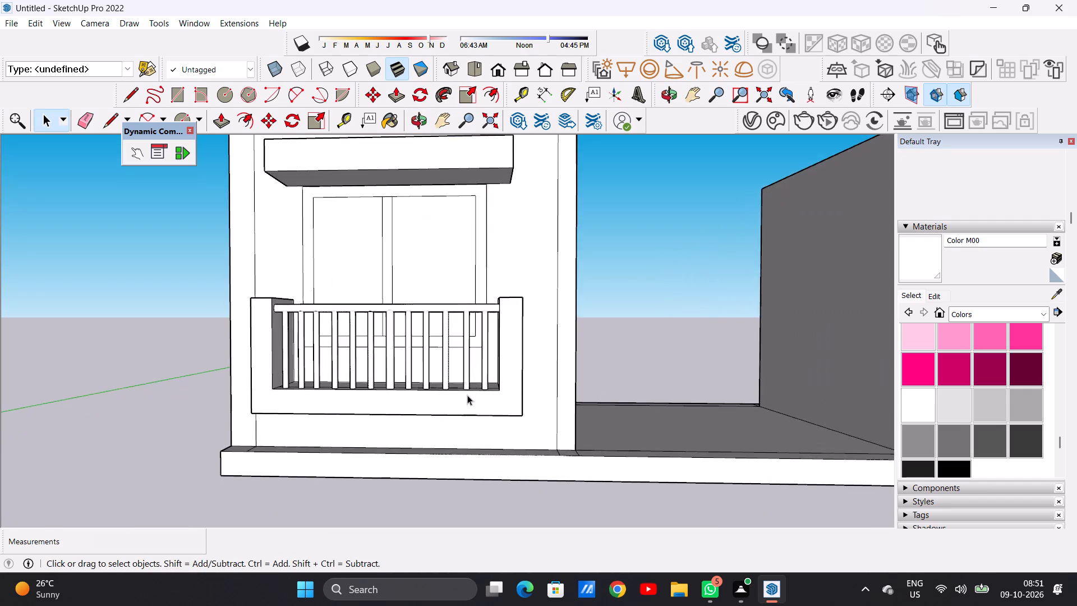
{"action": "scroll", "coordinate": [468, 395], "scroll_direction": "up", "scroll_amount": 4}
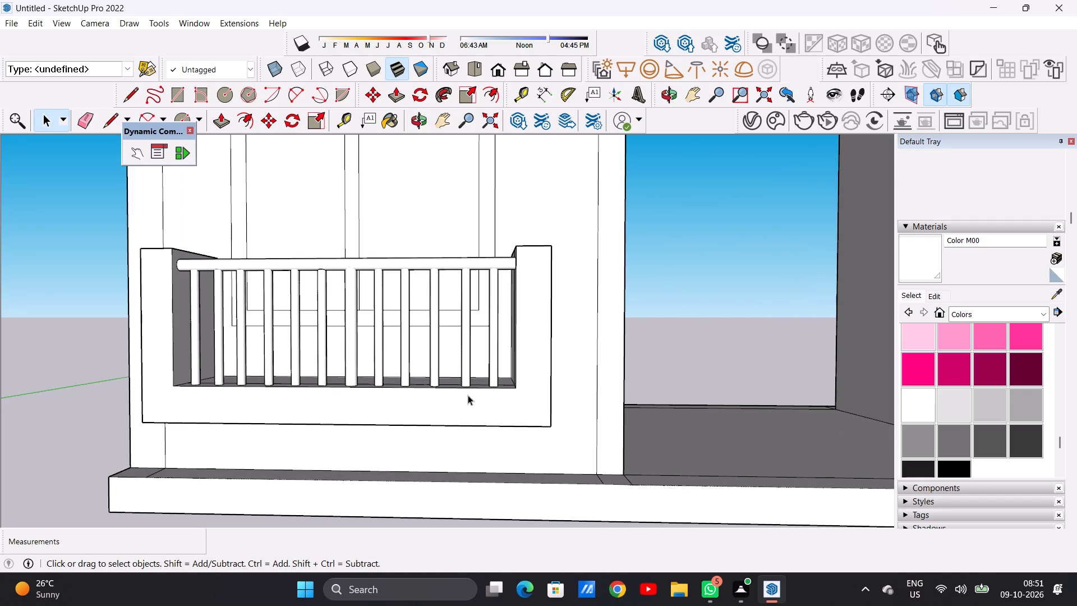
{"action": "key", "text": "r"}
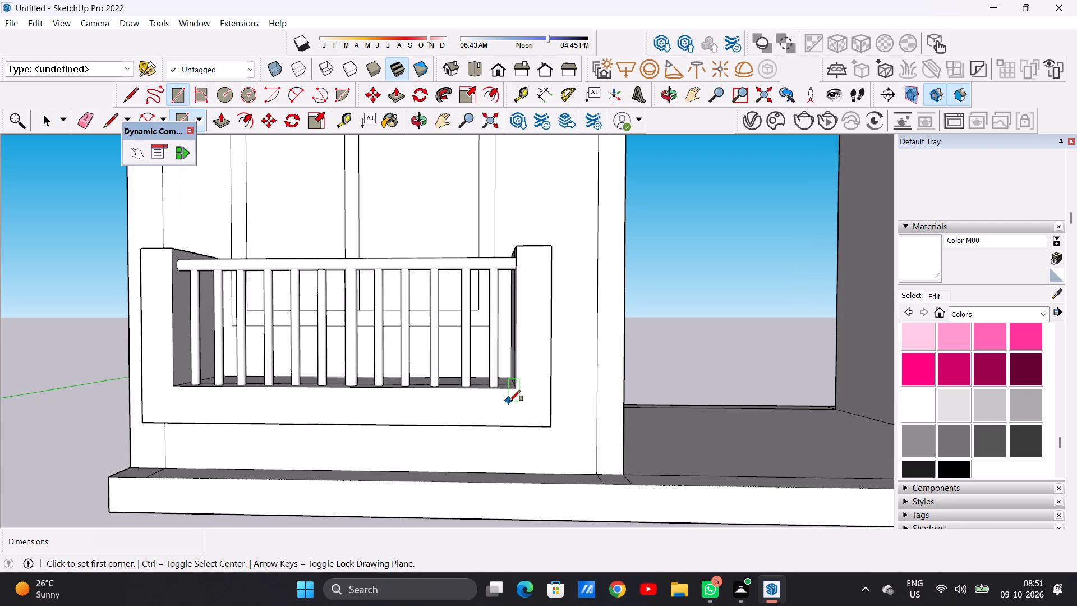
{"action": "scroll", "coordinate": [507, 397], "scroll_direction": "up", "scroll_amount": 4}
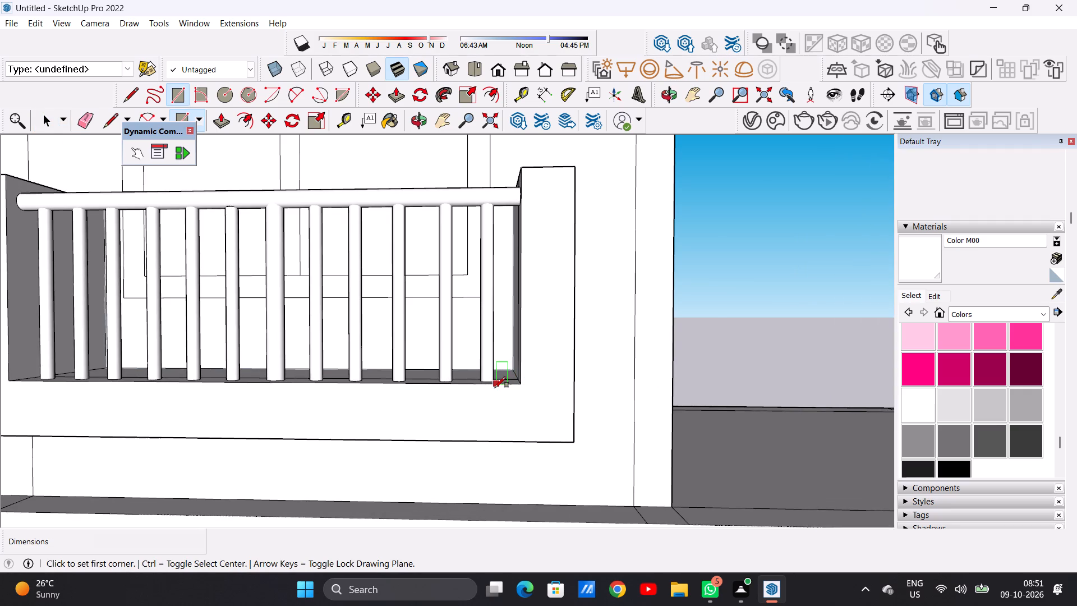
{"action": "left_click", "coordinate": [439, 384]}
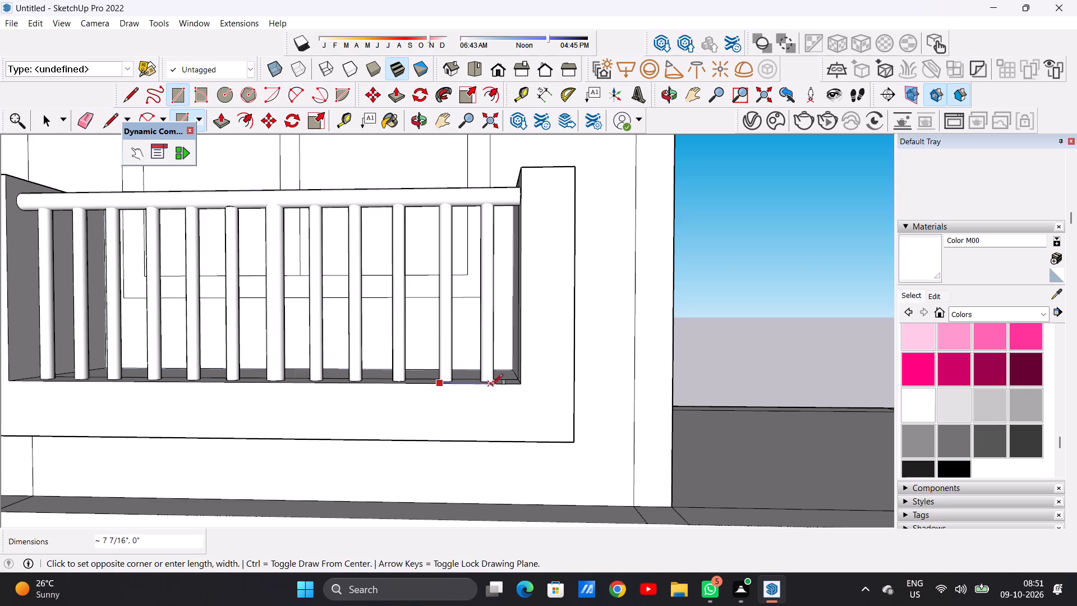
{"action": "left_click", "coordinate": [509, 385]}
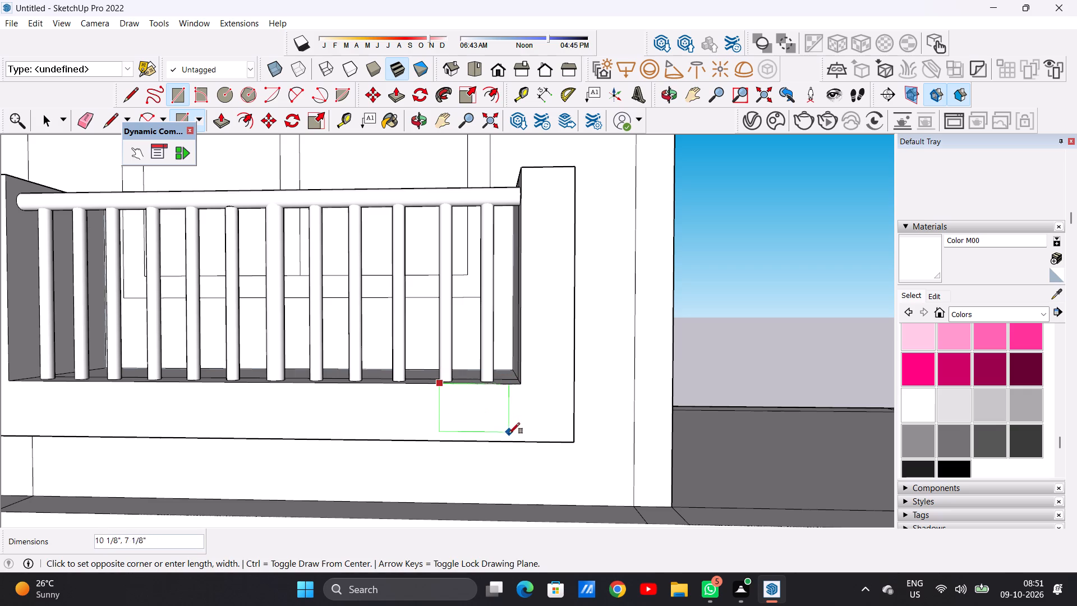
{"action": "left_click", "coordinate": [509, 440]}
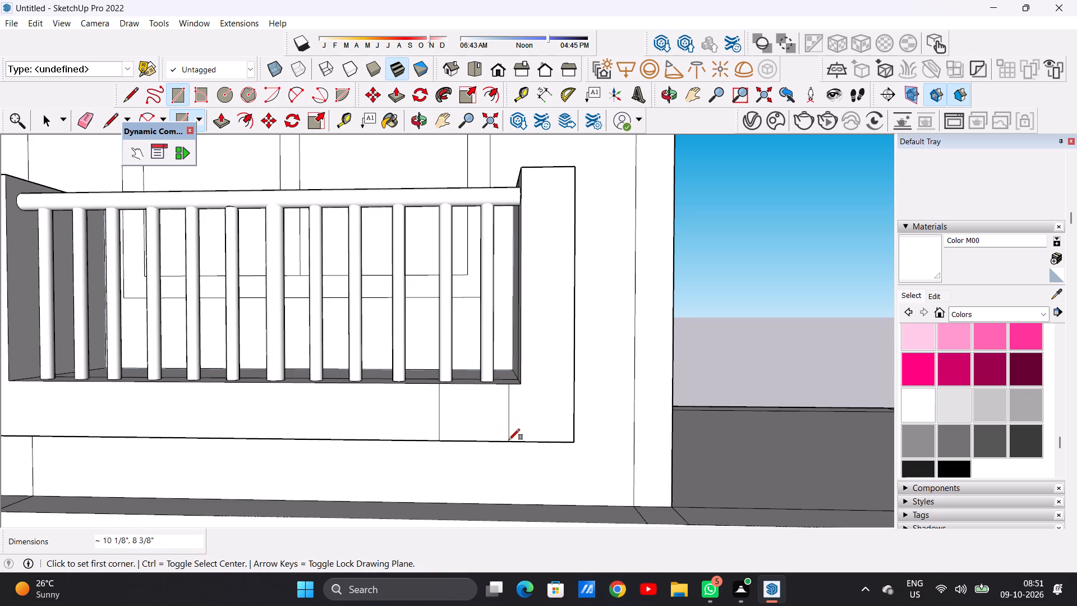
{"action": "key", "text": "space"}
Copy the rectangle about 5' 2 3/8" along the balcony's front band to below the balusters at its opposite end.
{"action": "double_click", "coordinate": [484, 429]}
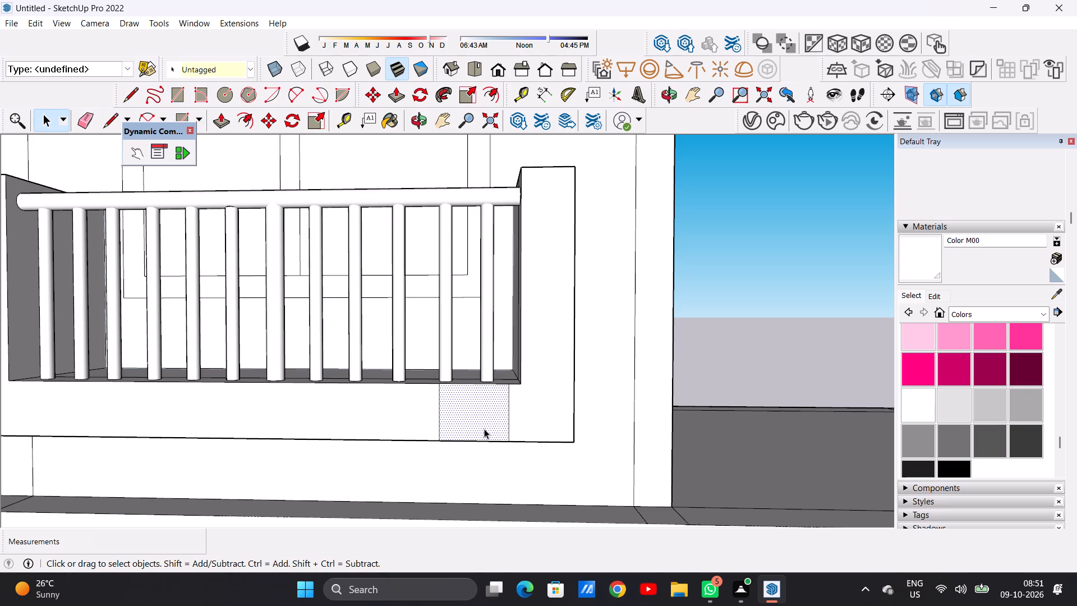
{"action": "key", "text": "m"}
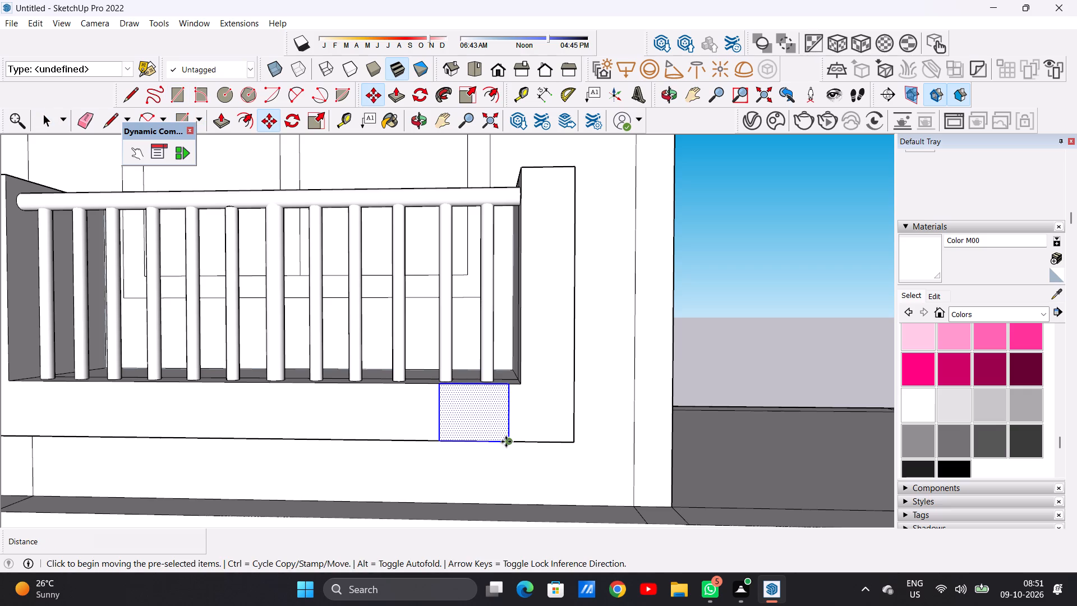
{"action": "left_click", "coordinate": [506, 442]}
{"action": "scroll", "coordinate": [406, 452], "scroll_direction": "down", "scroll_amount": 3}
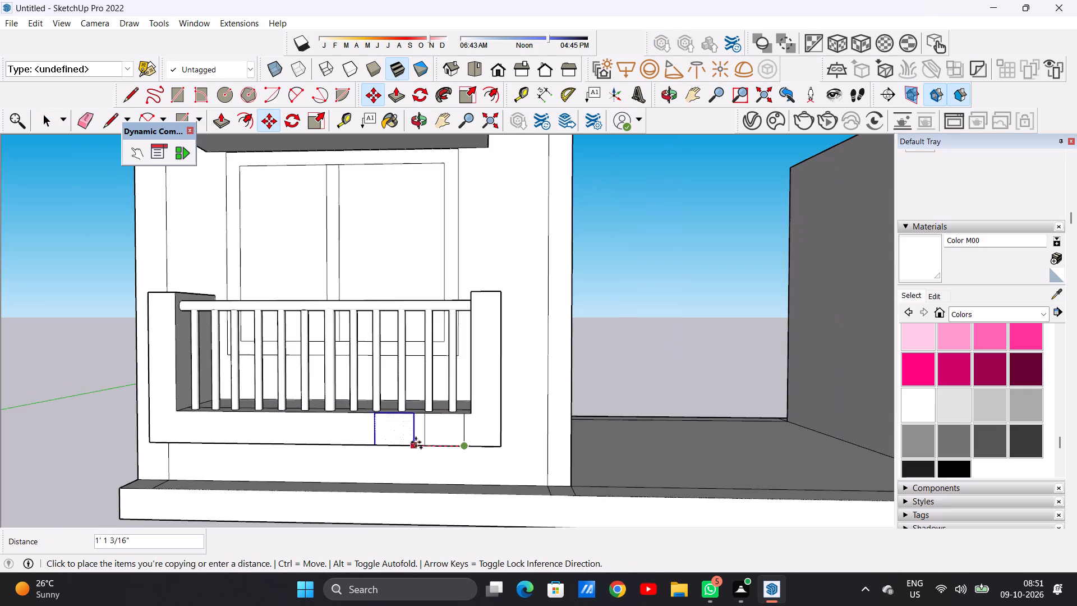
{"action": "scroll", "coordinate": [416, 442], "scroll_direction": "down", "scroll_amount": 5}
{"action": "scroll", "coordinate": [256, 438], "scroll_direction": "up", "scroll_amount": 6}
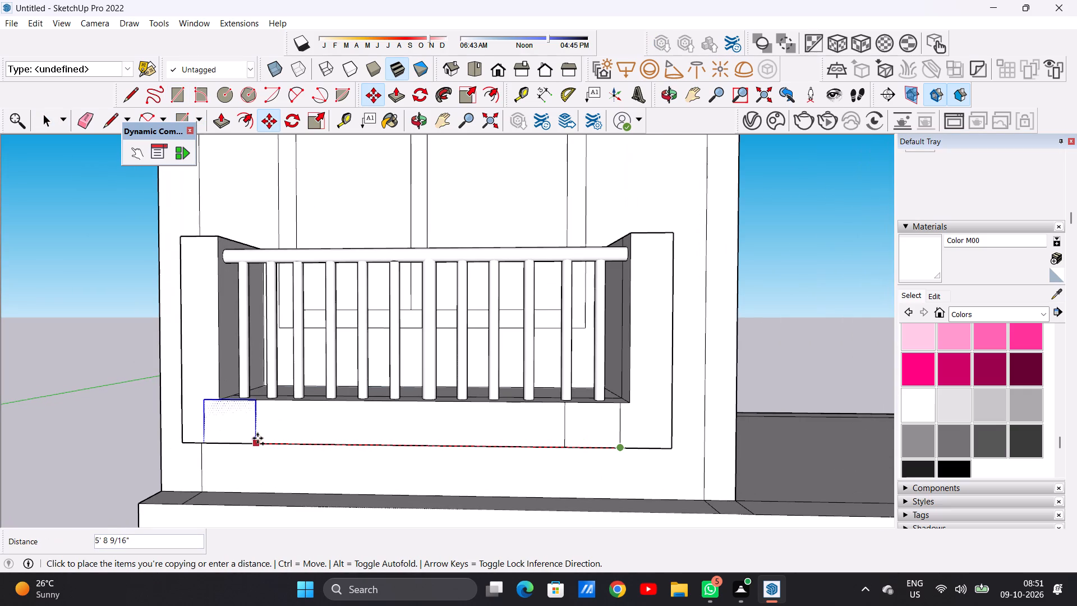
{"action": "left_click", "coordinate": [288, 445]}
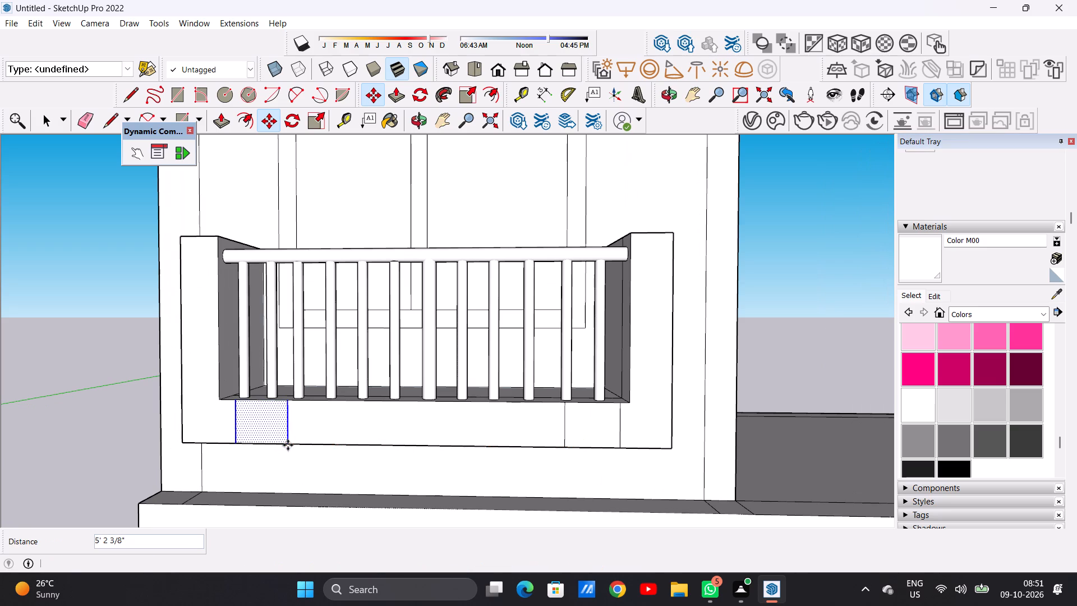
{"action": "key", "text": "space"}
{"action": "left_click", "coordinate": [782, 314]}
{"action": "scroll", "coordinate": [574, 348], "scroll_direction": "down", "scroll_amount": 5}
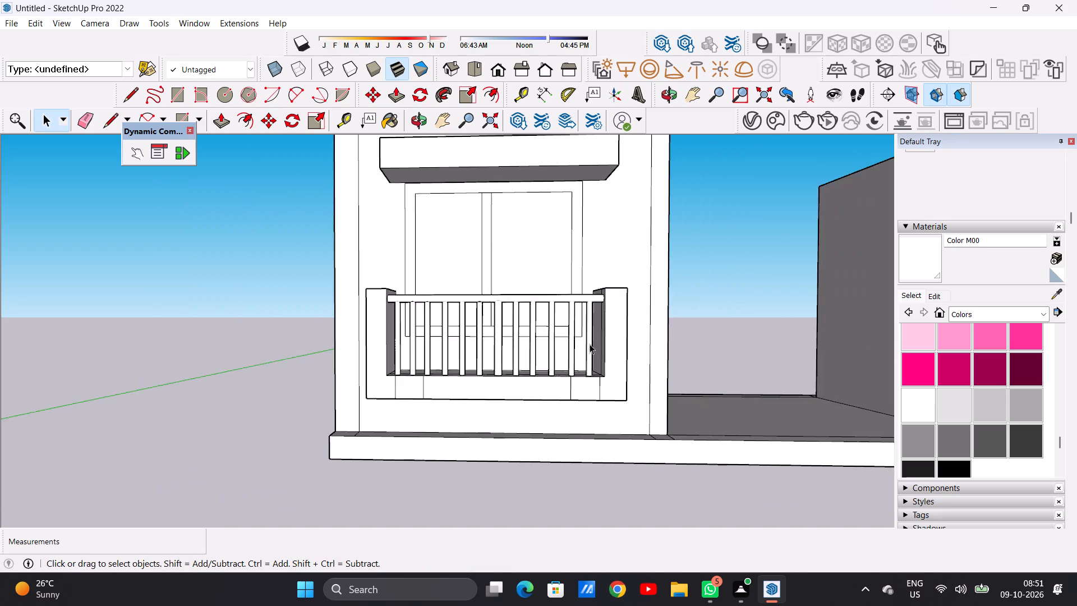
Push/Pull the rectangle on the balcony's front band, at the end away from the open middle bay, out about 7 13/16".
{"action": "scroll", "coordinate": [590, 344], "scroll_direction": "down", "scroll_amount": 8}
{"action": "middle_click_drag", "start_coordinate": [507, 357], "coordinate": [610, 414]}
{"action": "scroll", "coordinate": [526, 369], "scroll_direction": "up", "scroll_amount": 6}
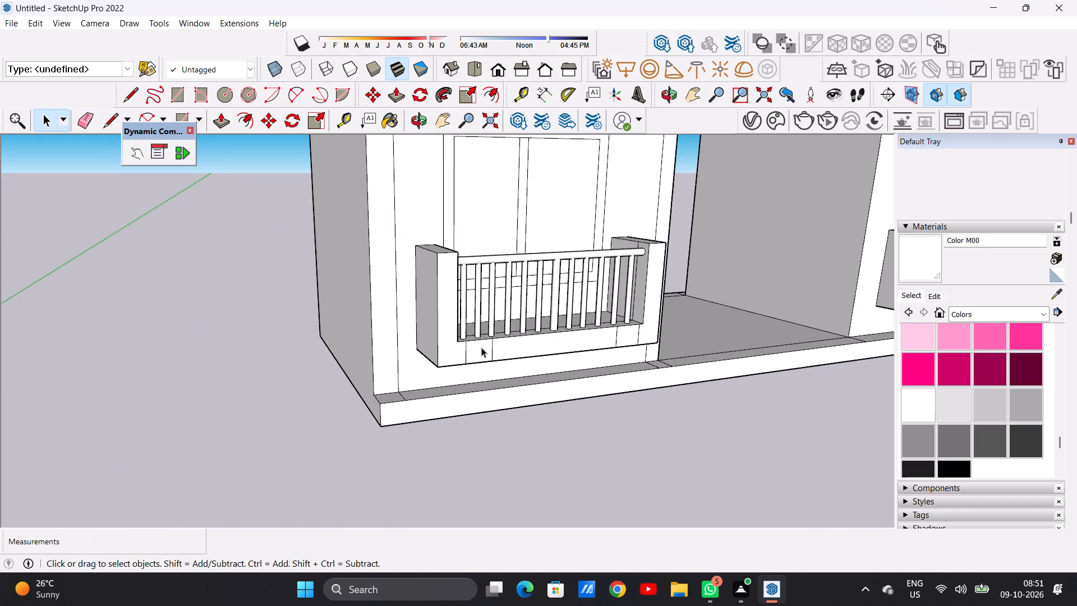
{"action": "scroll", "coordinate": [480, 347], "scroll_direction": "up", "scroll_amount": 7}
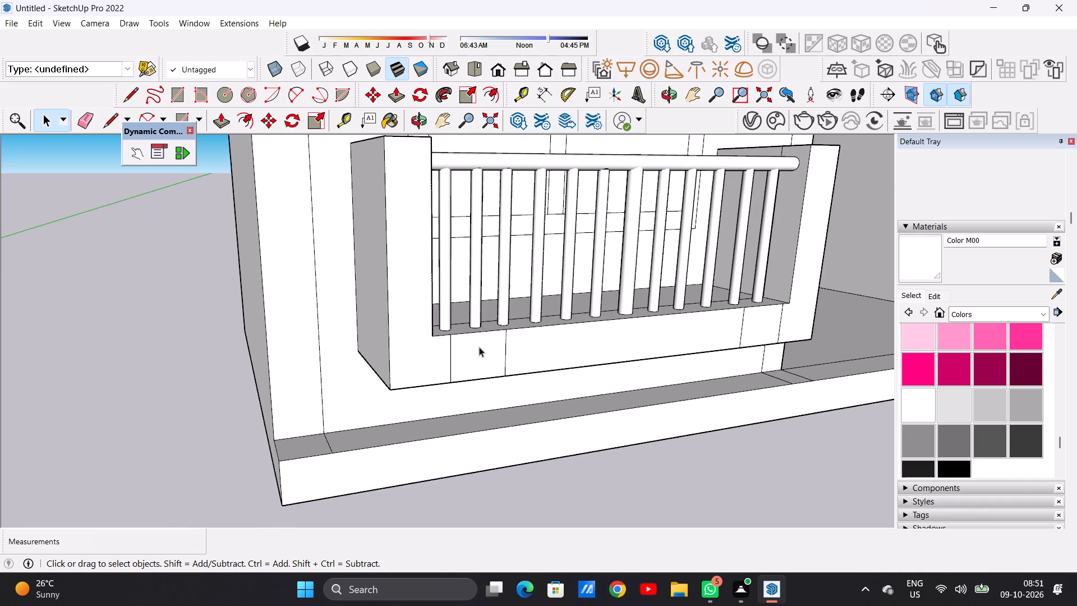
{"action": "scroll", "coordinate": [479, 347], "scroll_direction": "up", "scroll_amount": 1}
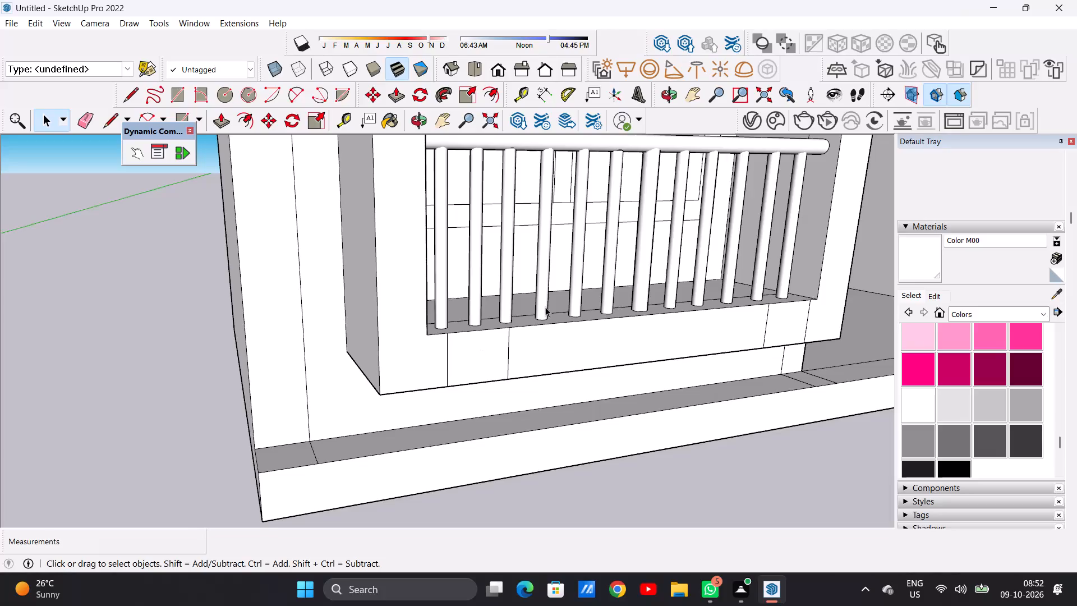
{"action": "key", "text": "p"}
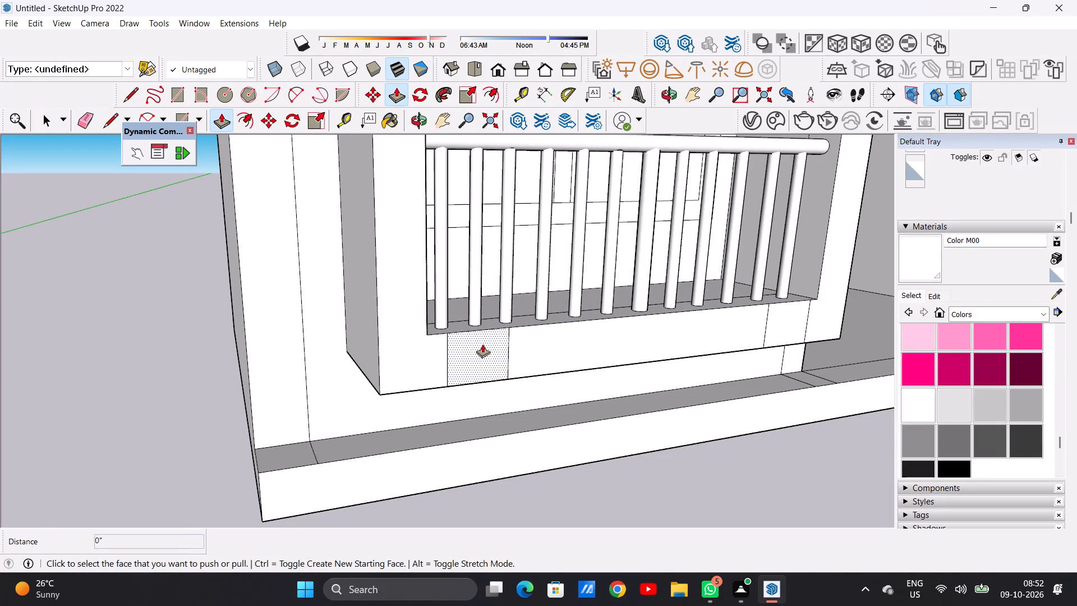
{"action": "left_click", "coordinate": [482, 344]}
{"action": "scroll", "coordinate": [483, 340], "scroll_direction": "down", "scroll_amount": 2}
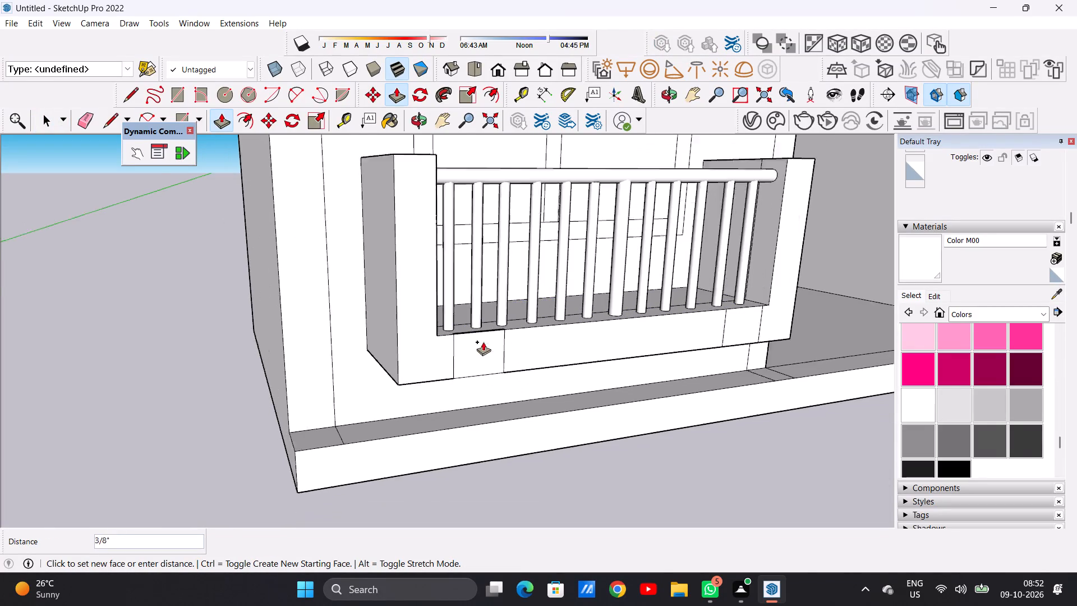
{"action": "scroll", "coordinate": [483, 342], "scroll_direction": "down", "scroll_amount": 17}
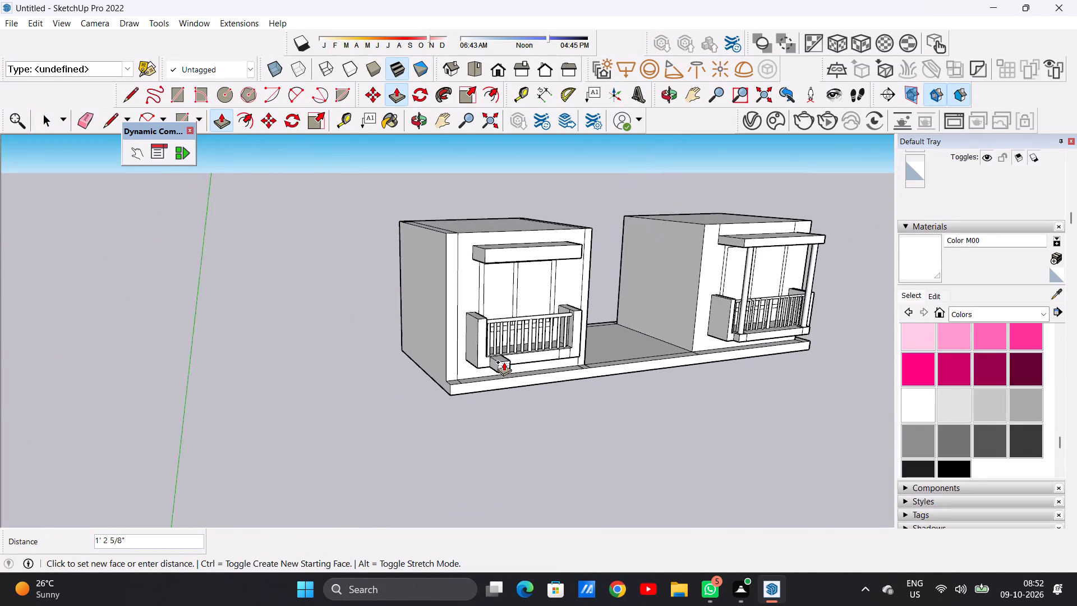
{"action": "scroll", "coordinate": [502, 357], "scroll_direction": "up", "scroll_amount": 19}
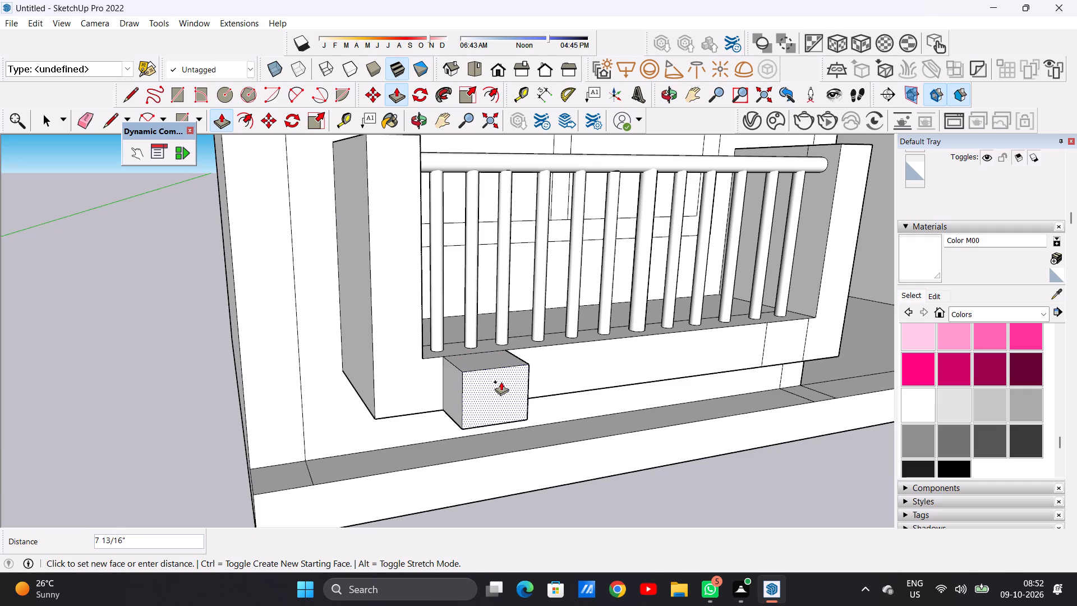
{"action": "left_click", "coordinate": [501, 382]}
Push/Pull the second rectangle, nearest the open middle bay, out to the same 7 13/16" depth as the first block.
{"action": "scroll", "coordinate": [480, 358], "scroll_direction": "down", "scroll_amount": 5}
{"action": "middle_click_drag", "start_coordinate": [528, 366], "coordinate": [397, 416]}
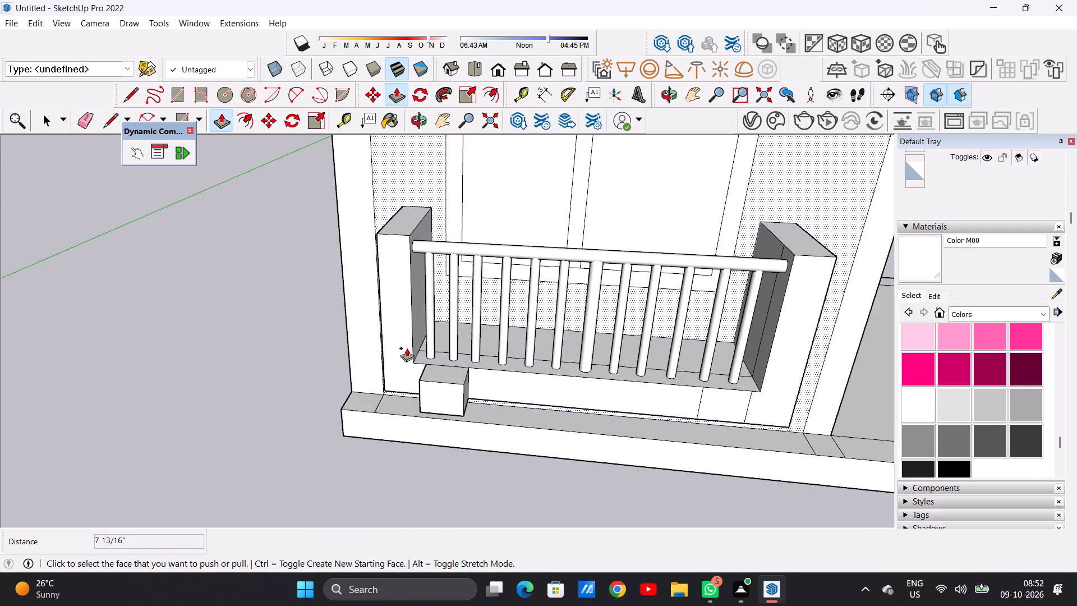
{"action": "scroll", "coordinate": [407, 348], "scroll_direction": "down", "scroll_amount": 8}
{"action": "scroll", "coordinate": [578, 357], "scroll_direction": "up", "scroll_amount": 11}
{"action": "left_click", "coordinate": [548, 371]}
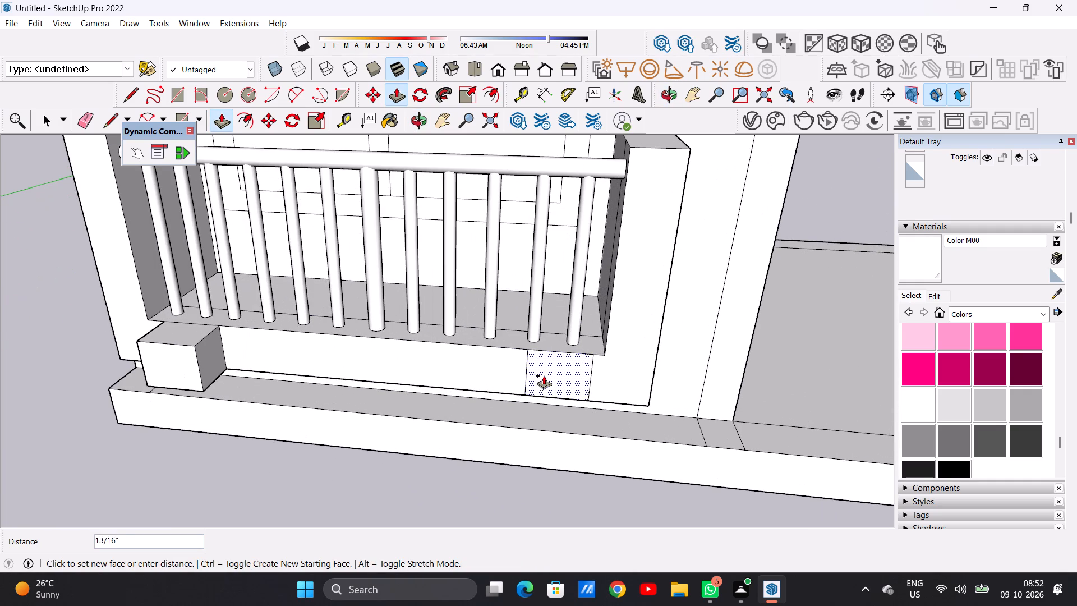
{"action": "left_click", "coordinate": [196, 345]}
{"action": "key", "text": "space"}
Draw a circle of about 2 1/8" radius on top of the projecting block nearest the open middle bay.
{"action": "scroll", "coordinate": [567, 346], "scroll_direction": "down", "scroll_amount": 11}
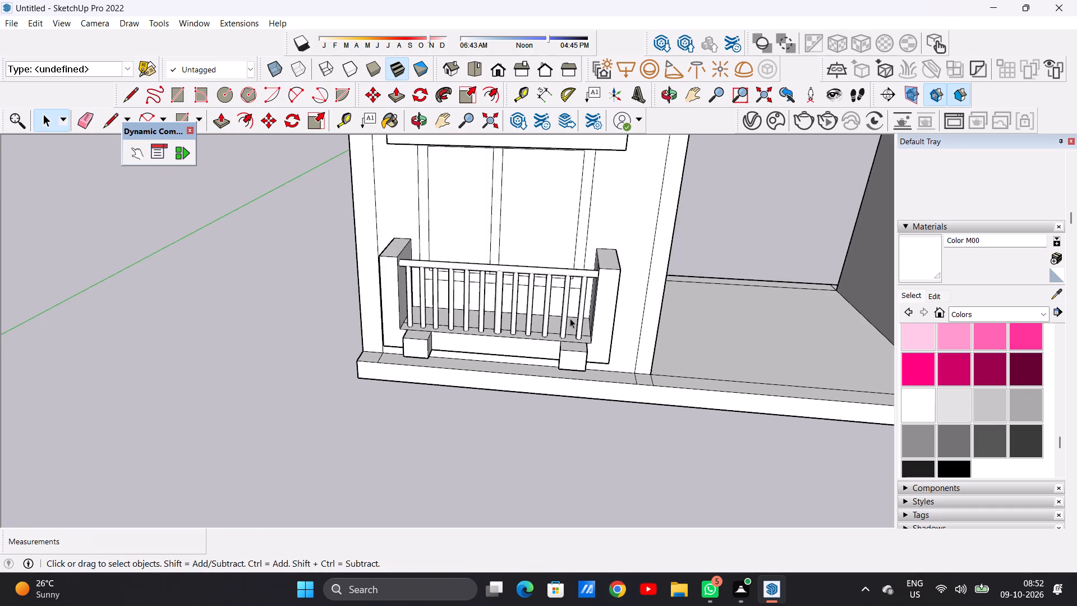
{"action": "middle_click_drag", "start_coordinate": [564, 323], "coordinate": [572, 407]}
{"action": "scroll", "coordinate": [574, 353], "scroll_direction": "up", "scroll_amount": 15}
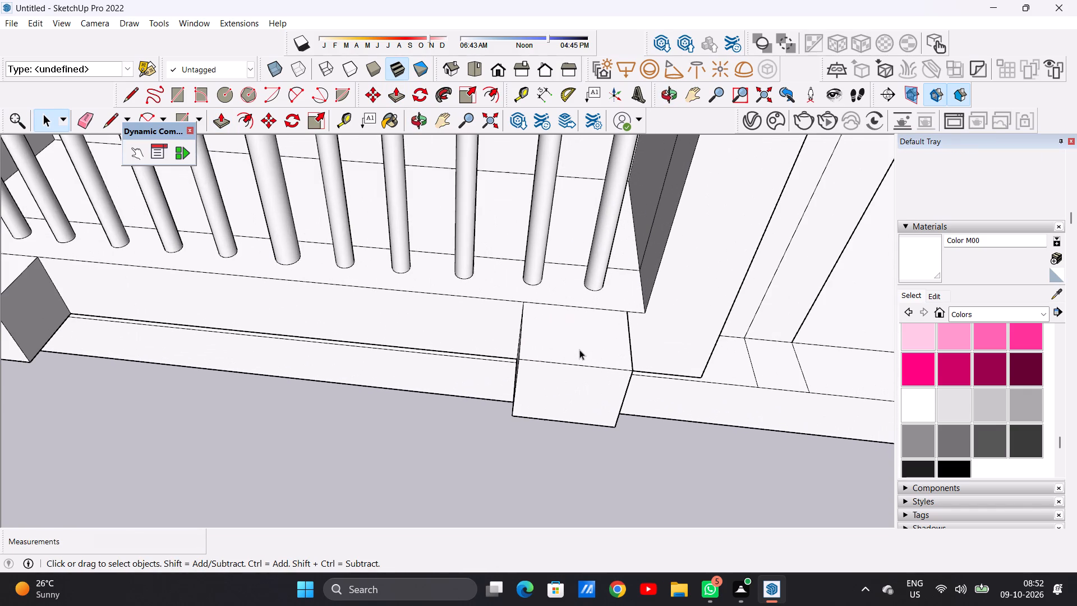
{"action": "key", "text": "c"}
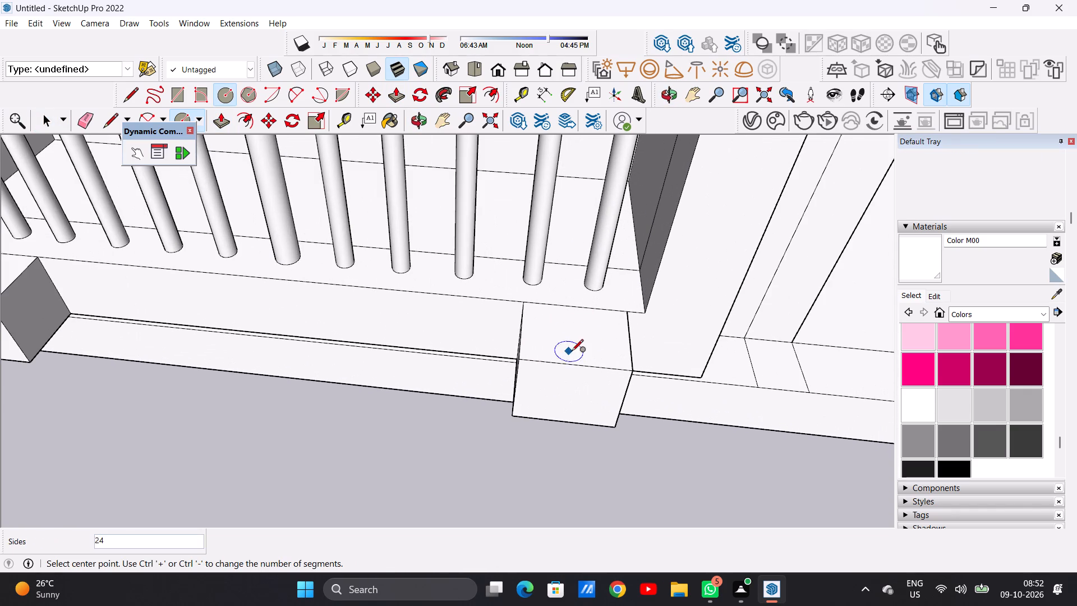
{"action": "scroll", "coordinate": [583, 355], "scroll_direction": "up", "scroll_amount": 5}
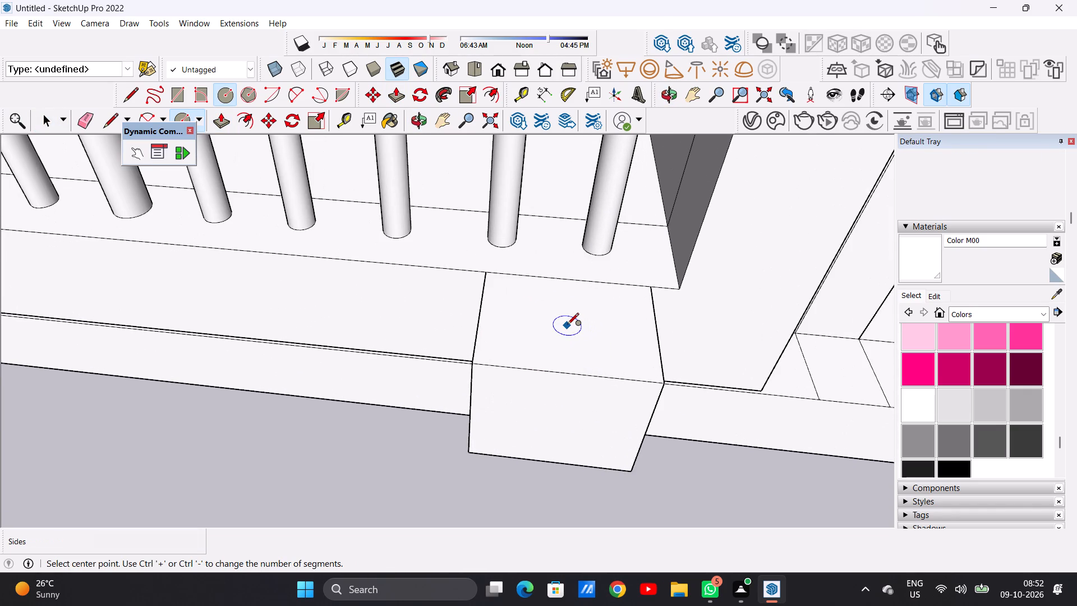
{"action": "left_click", "coordinate": [567, 322]}
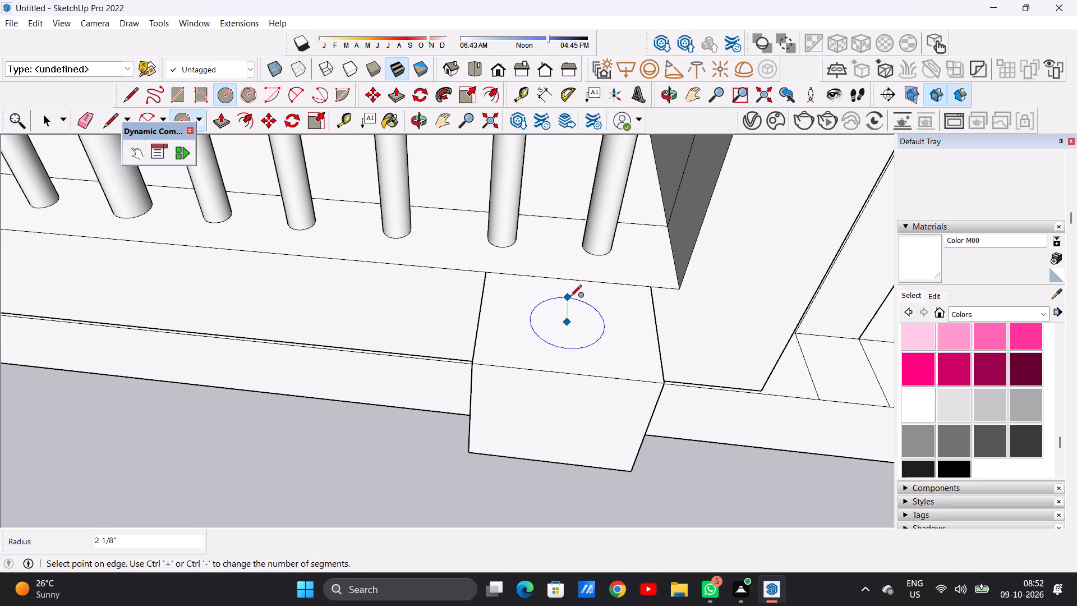
{"action": "left_click", "coordinate": [570, 297]}
{"action": "key", "text": "space"}
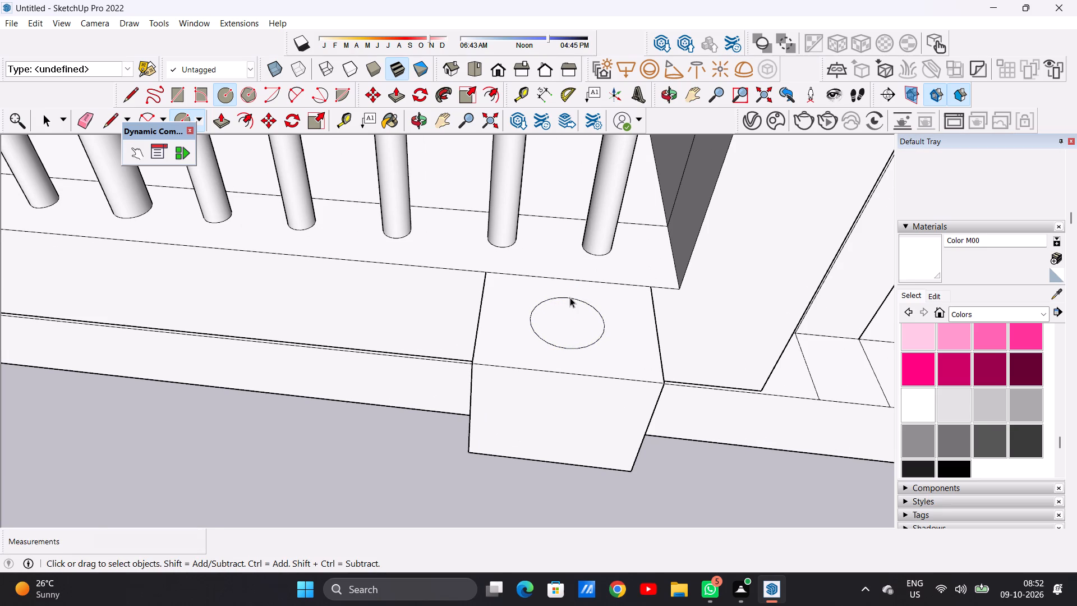
Copy the circle 5' 2 3/8" along the balcony front onto the top of the opposite block.
{"action": "double_click", "coordinate": [584, 324]}
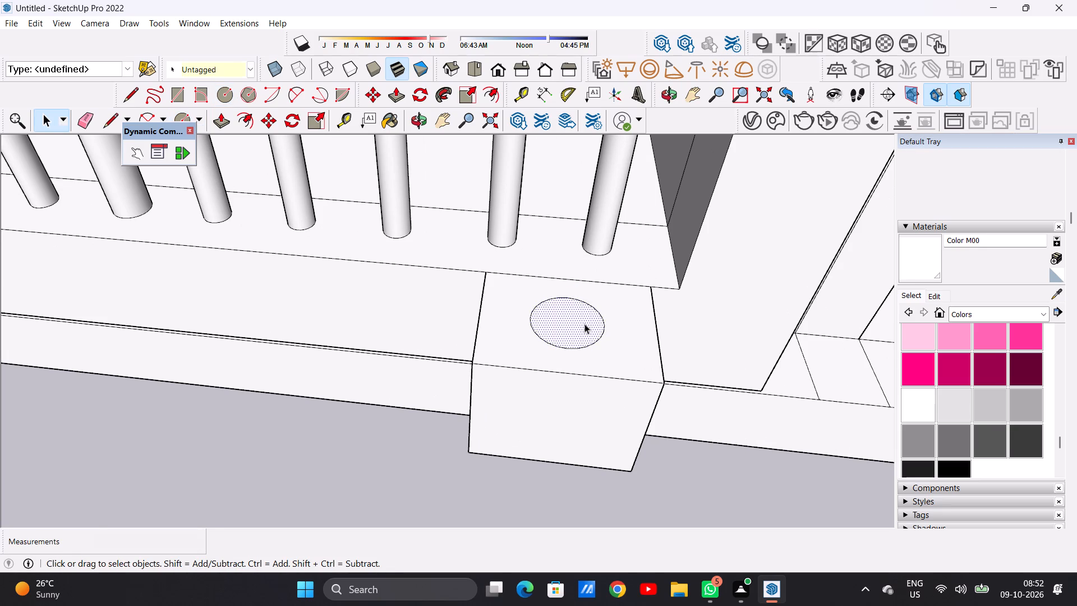
{"action": "key", "text": "m"}
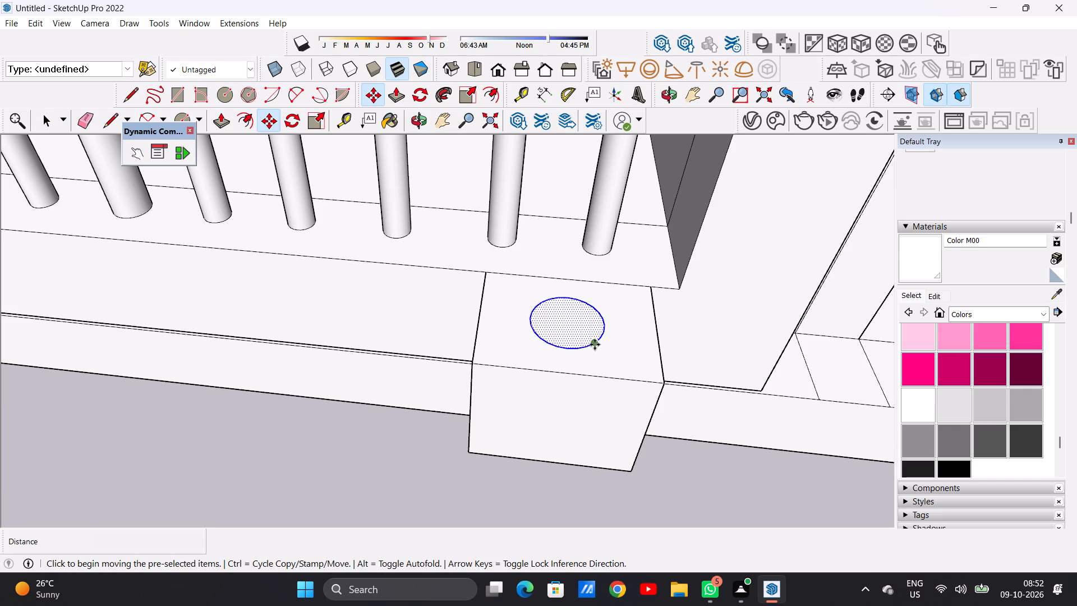
{"action": "left_click", "coordinate": [595, 345]}
{"action": "scroll", "coordinate": [590, 352], "scroll_direction": "down", "scroll_amount": 8}
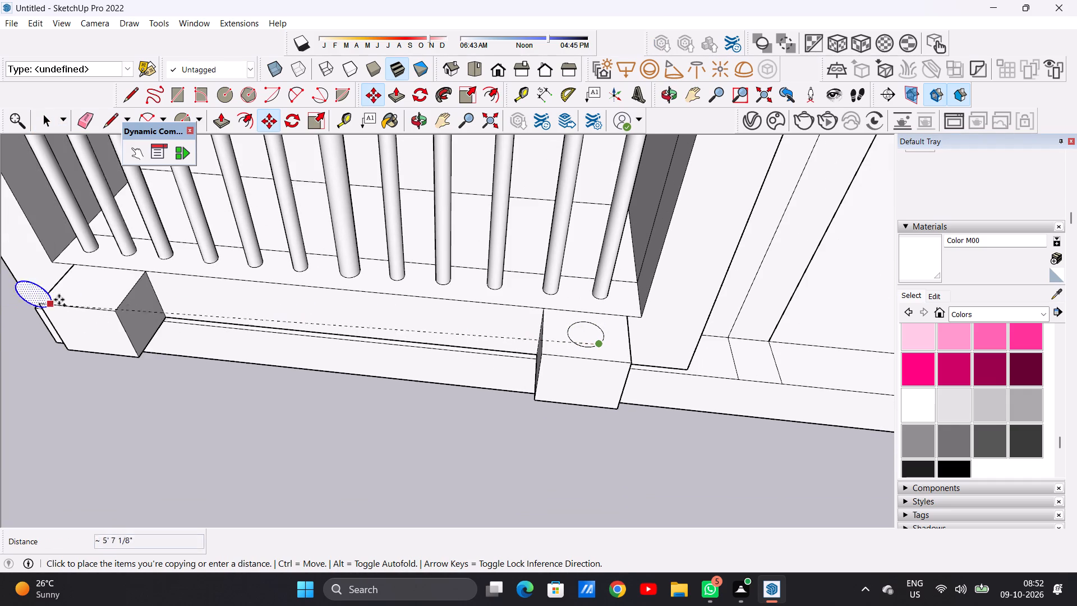
{"action": "scroll", "coordinate": [98, 286], "scroll_direction": "up", "scroll_amount": 5}
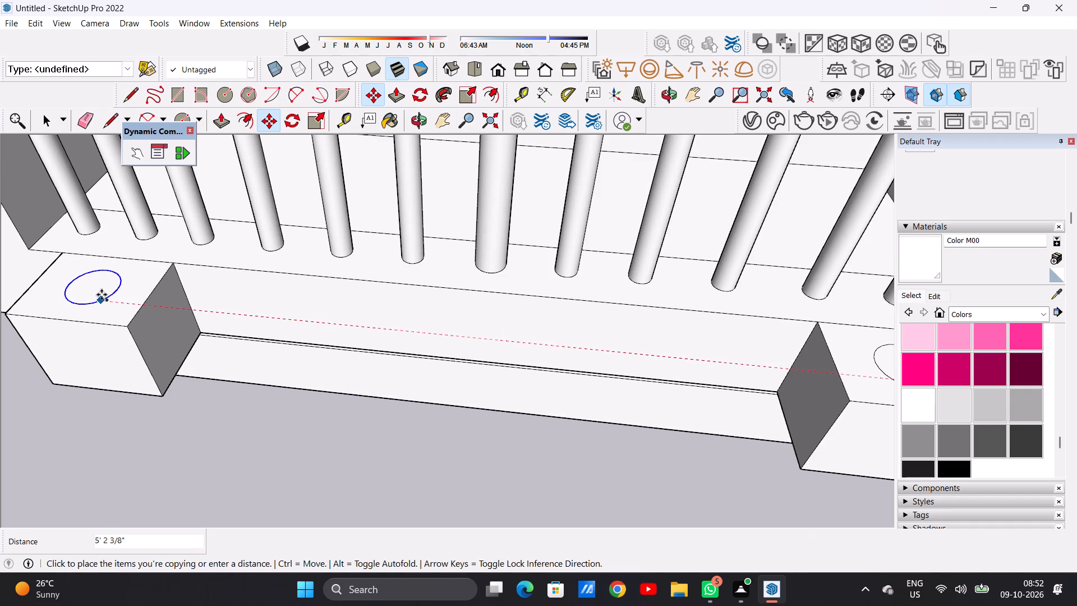
{"action": "left_click", "coordinate": [102, 295]}
{"action": "key", "text": "space"}
{"action": "scroll", "coordinate": [239, 377], "scroll_direction": "down", "scroll_amount": 5}
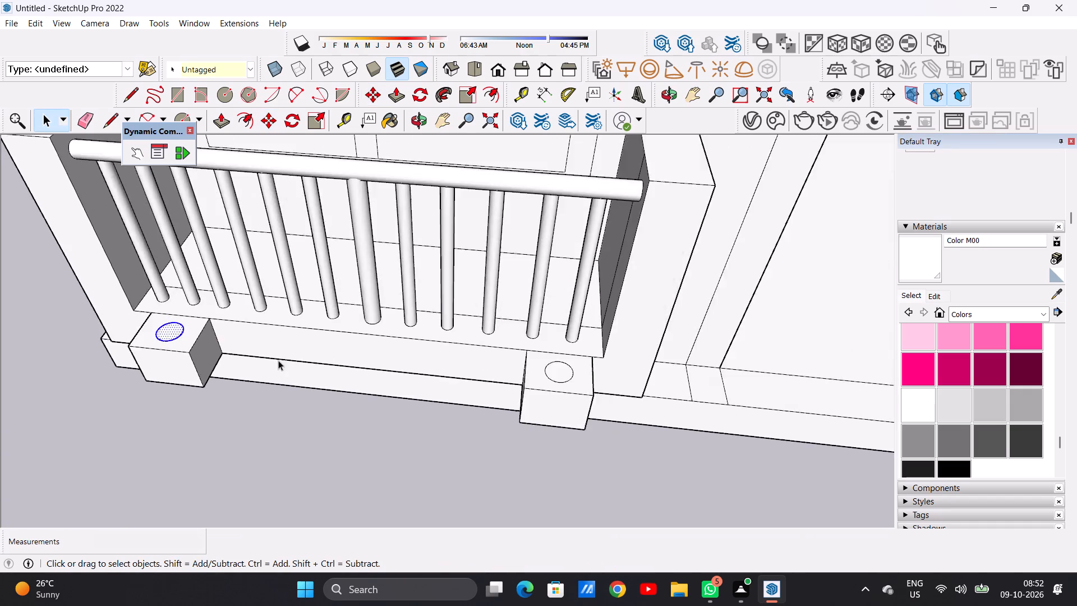
{"action": "scroll", "coordinate": [278, 360], "scroll_direction": "down", "scroll_amount": 5}
{"action": "left_click", "coordinate": [263, 452]}
Push/Pull the circle on the block nearest the open middle bay up about 5' 6 13/16" to form a round column.
{"action": "scroll", "coordinate": [362, 464], "scroll_direction": "down", "scroll_amount": 7}
{"action": "middle_click_drag", "start_coordinate": [399, 438], "coordinate": [378, 359]}
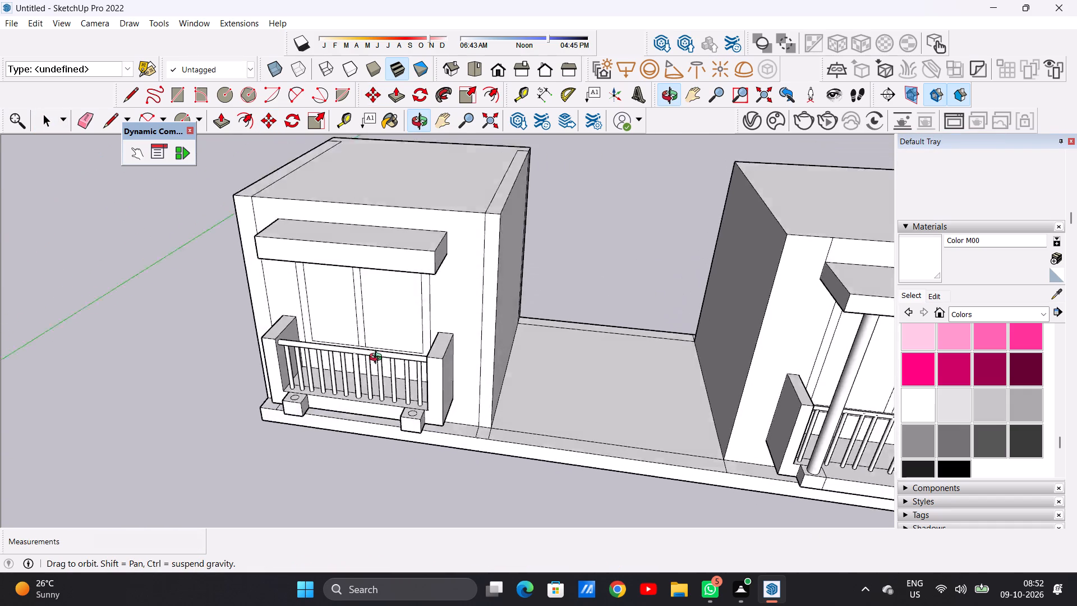
{"action": "middle_click_drag", "start_coordinate": [378, 359], "coordinate": [167, 269]}
{"action": "scroll", "coordinate": [388, 352], "scroll_direction": "up", "scroll_amount": 5}
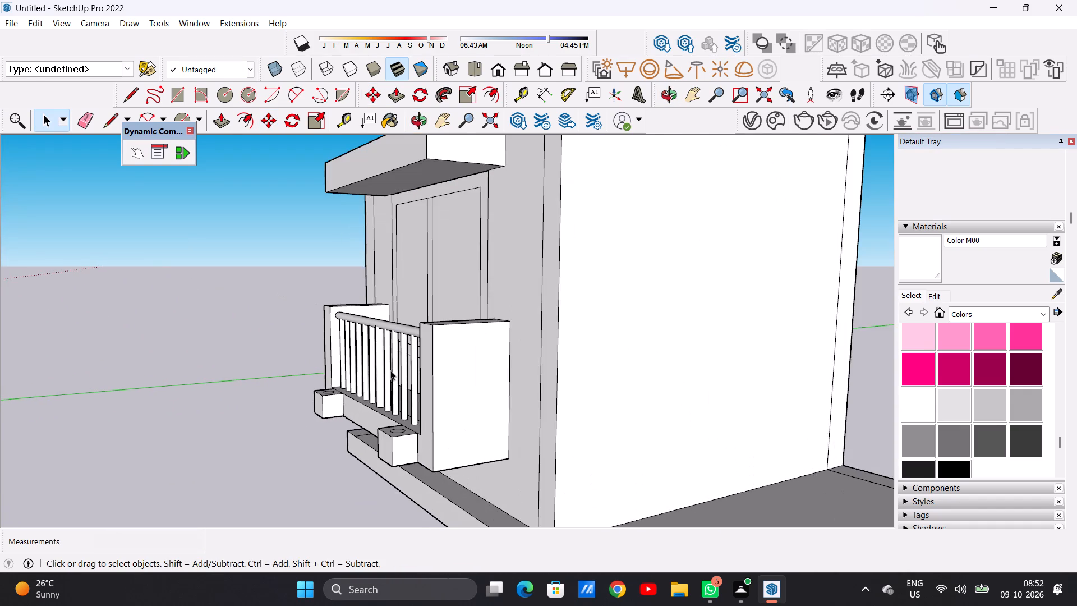
{"action": "middle_click_drag", "start_coordinate": [393, 377], "coordinate": [389, 466]}
{"action": "key", "text": "p"}
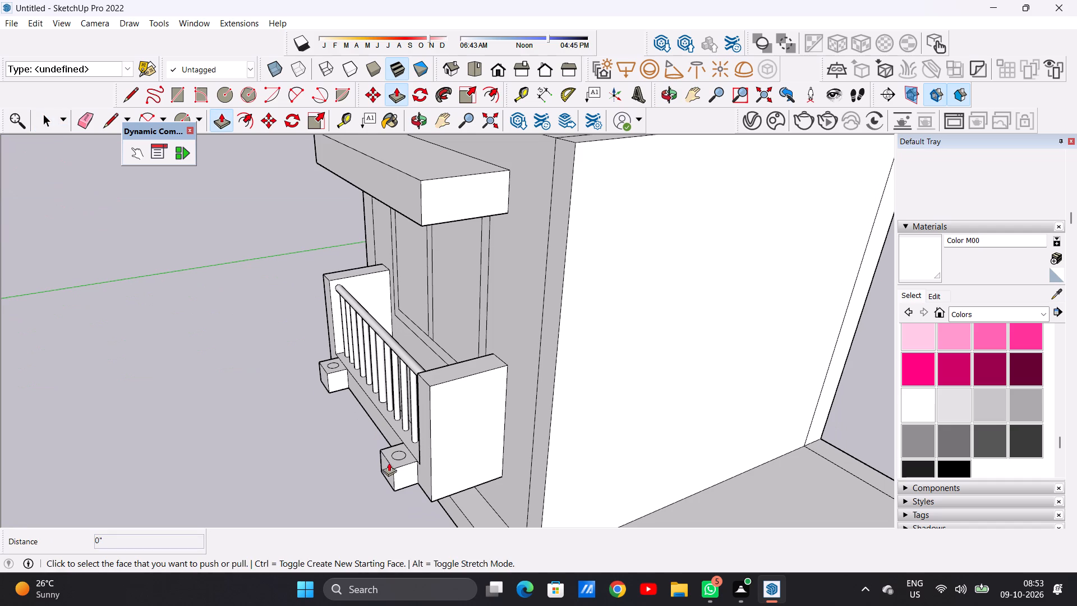
{"action": "scroll", "coordinate": [405, 449], "scroll_direction": "up", "scroll_amount": 11}
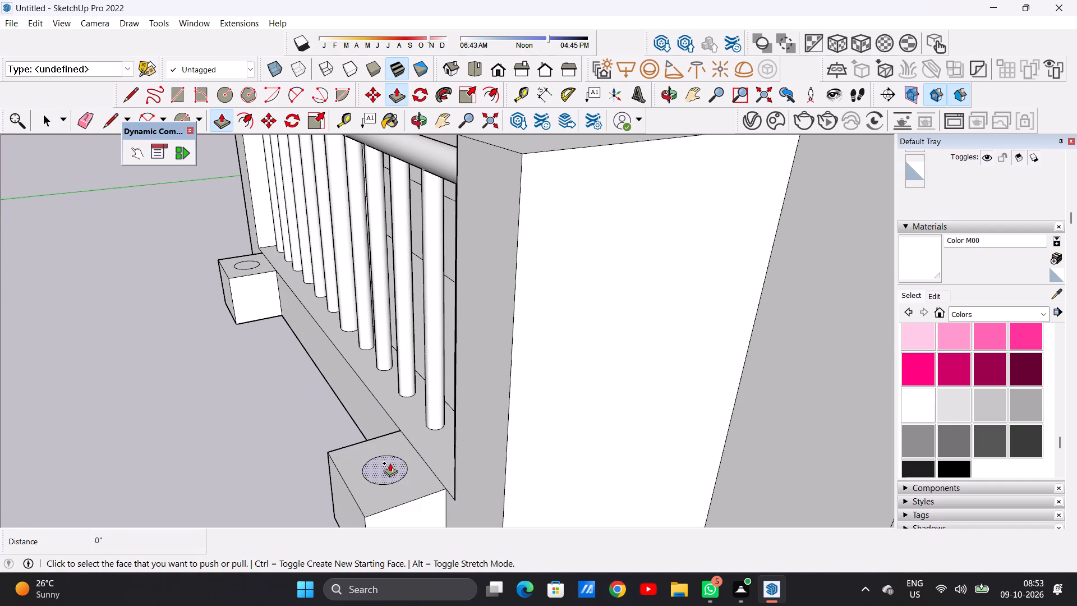
{"action": "left_click", "coordinate": [390, 463]}
{"action": "scroll", "coordinate": [368, 385], "scroll_direction": "down", "scroll_amount": 19}
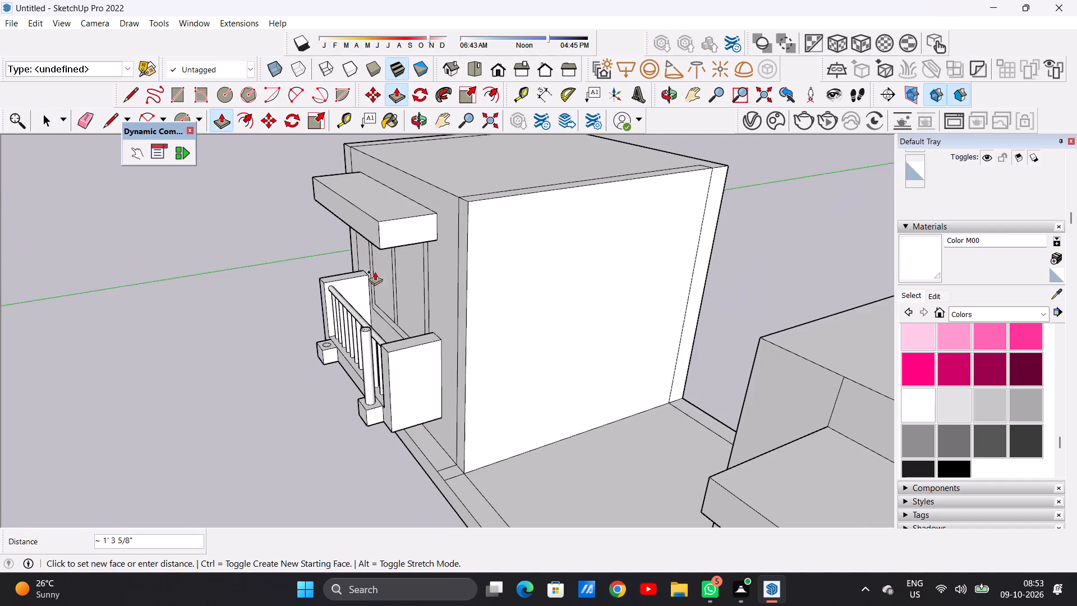
{"action": "scroll", "coordinate": [380, 236], "scroll_direction": "up", "scroll_amount": 8}
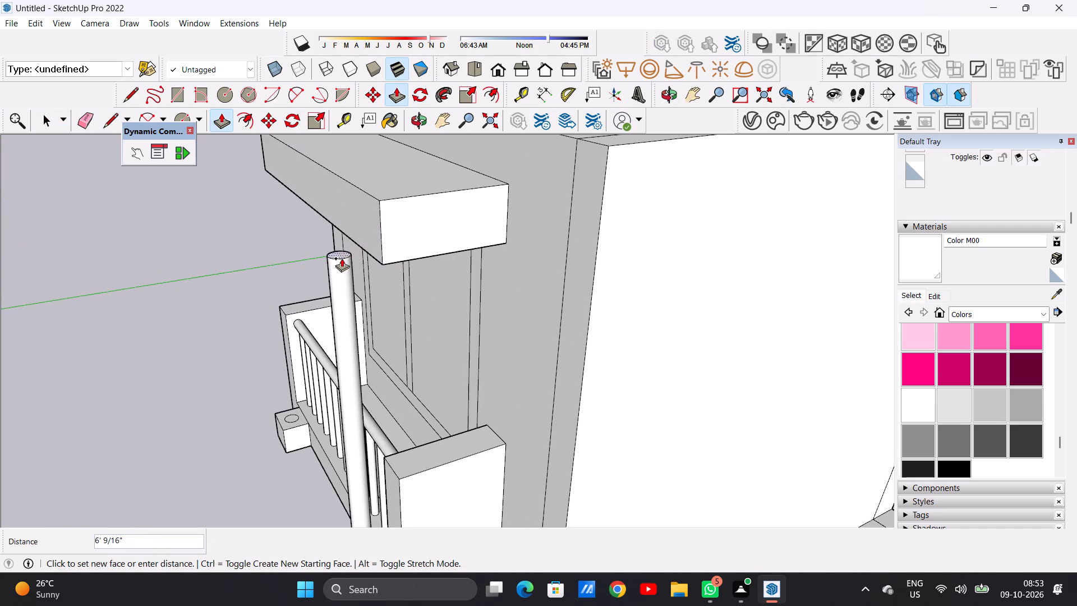
{"action": "left_click", "coordinate": [346, 284]}
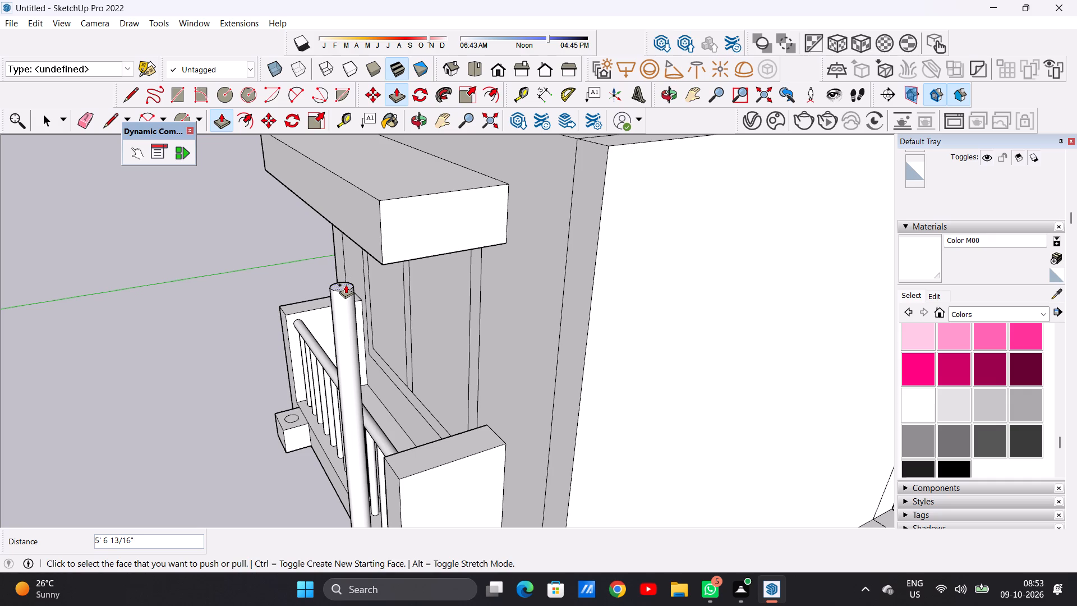
{"action": "key", "text": "space"}
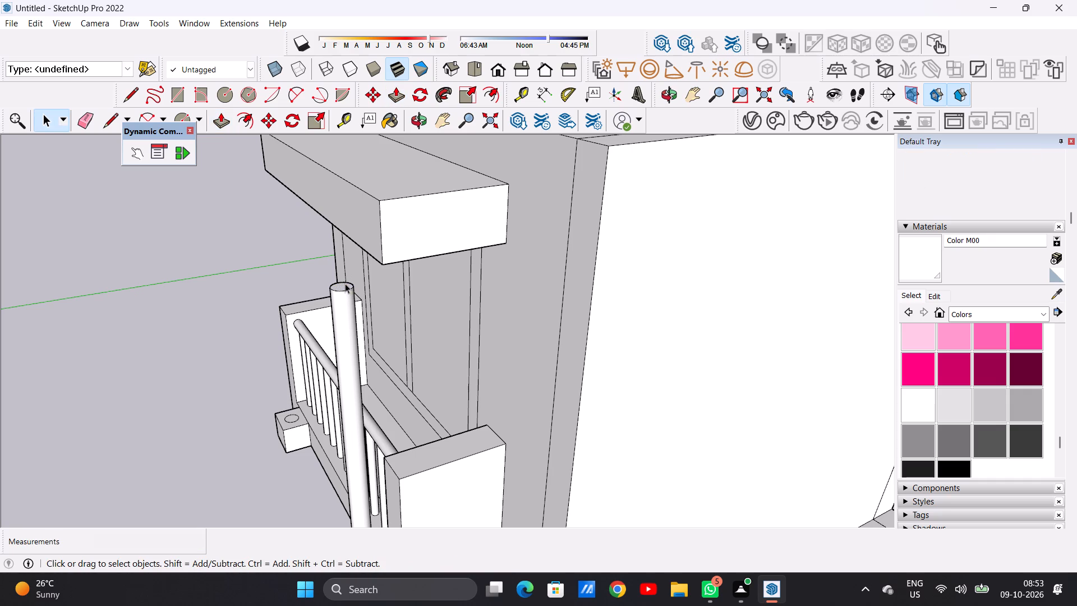
Push/Pull the front face of the end bay's canopy out 10" so it reaches over the column.
{"action": "key", "text": "p"}
{"action": "scroll", "coordinate": [356, 229], "scroll_direction": "up", "scroll_amount": 4}
{"action": "left_click", "coordinate": [359, 229]}
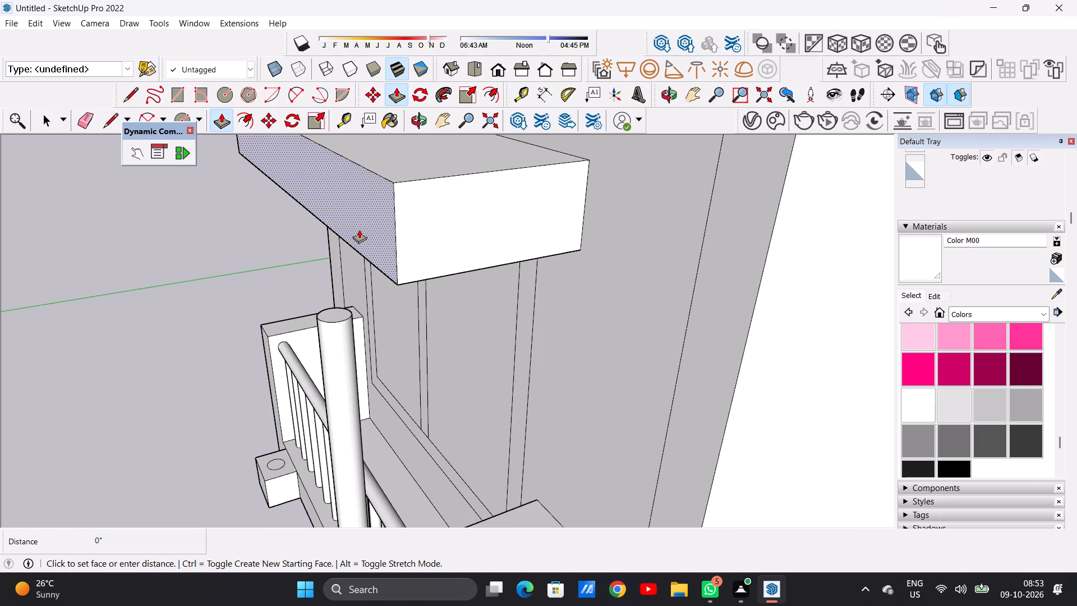
{"action": "left_click", "coordinate": [275, 247]}
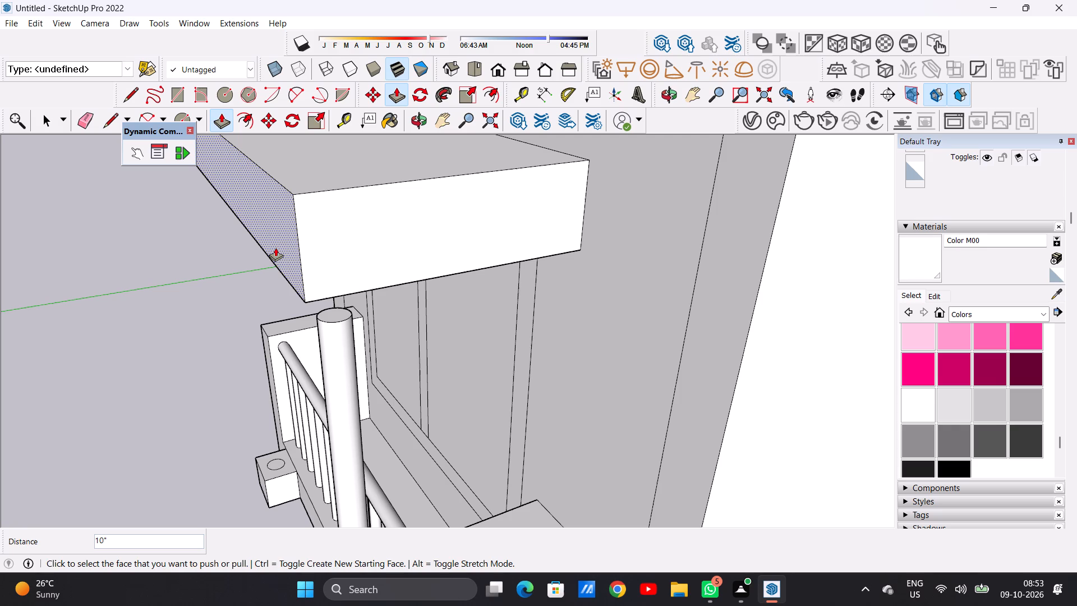
Extend the top of the round column up about 7 5/16" to meet the underside of the canopy.
{"action": "scroll", "coordinate": [337, 316], "scroll_direction": "up", "scroll_amount": 7}
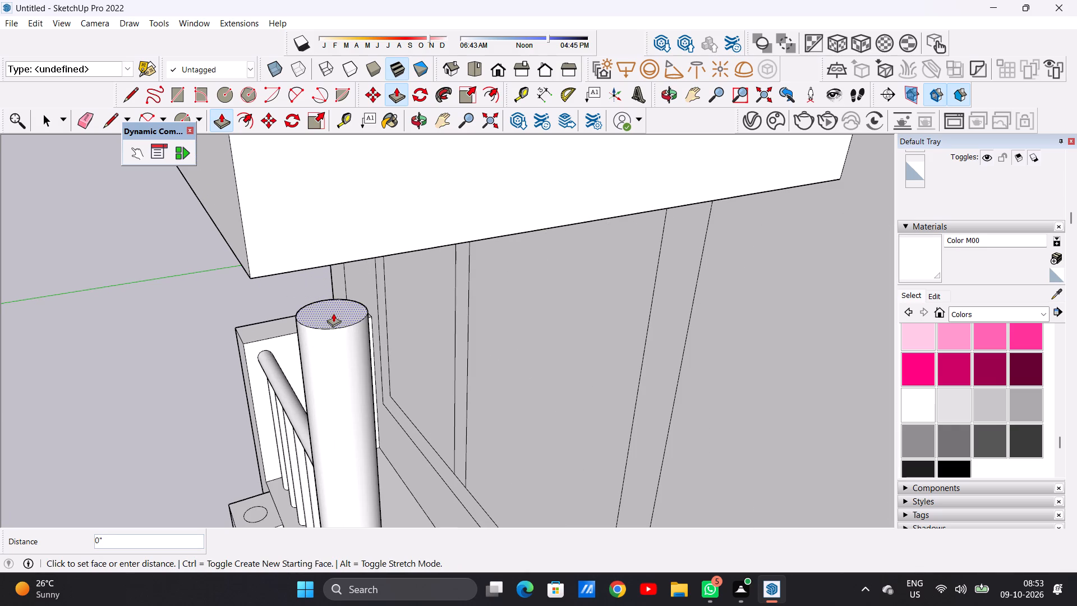
{"action": "left_click", "coordinate": [333, 313]}
{"action": "middle_click_drag", "start_coordinate": [353, 296], "coordinate": [396, 228]}
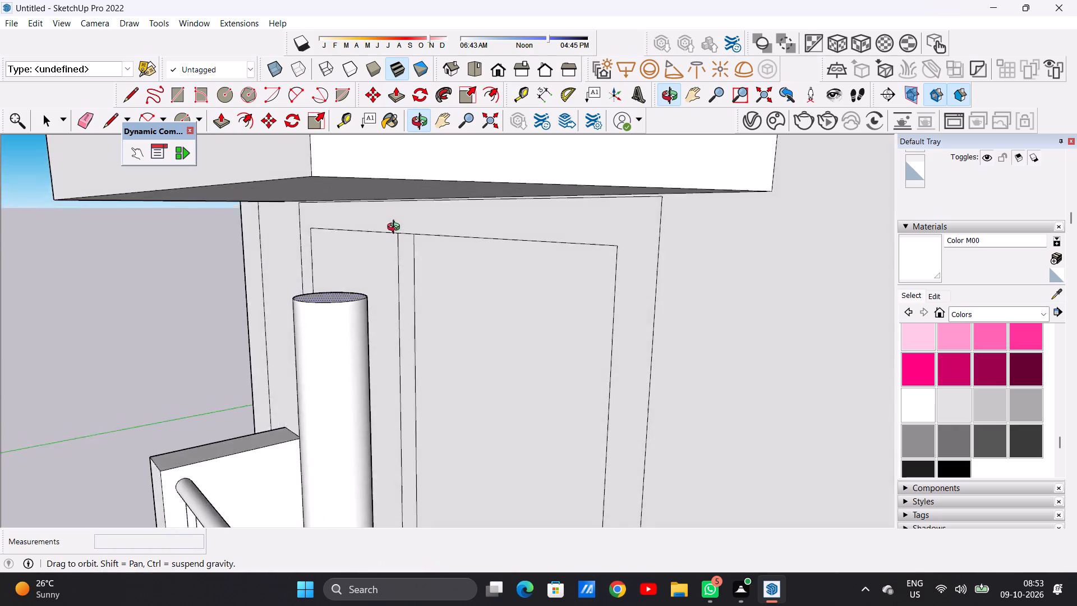
{"action": "middle_click_drag", "start_coordinate": [396, 228], "coordinate": [434, 203]}
{"action": "left_click", "coordinate": [372, 159]}
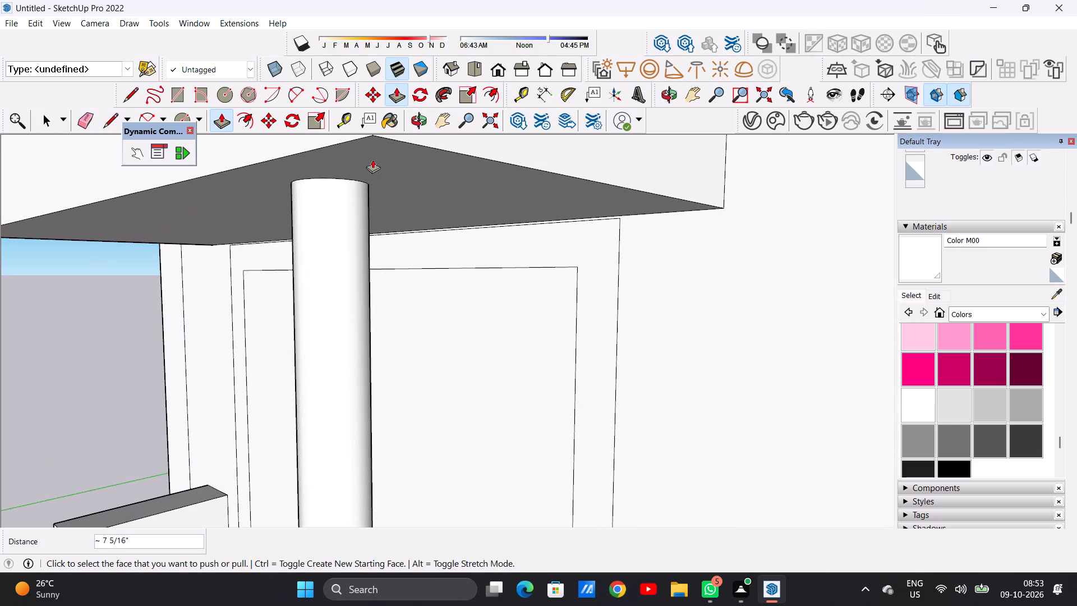
{"action": "scroll", "coordinate": [395, 342], "scroll_direction": "down", "scroll_amount": 6}
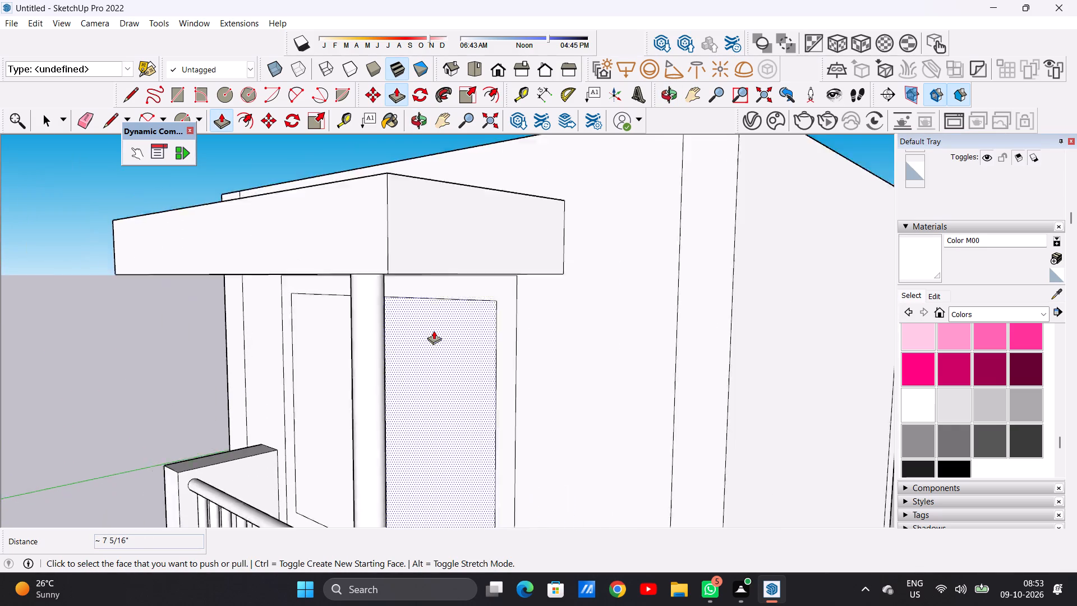
{"action": "scroll", "coordinate": [434, 330], "scroll_direction": "down", "scroll_amount": 6}
{"action": "middle_click_drag", "start_coordinate": [311, 365], "coordinate": [637, 405]}
{"action": "scroll", "coordinate": [456, 291], "scroll_direction": "down", "scroll_amount": 9}
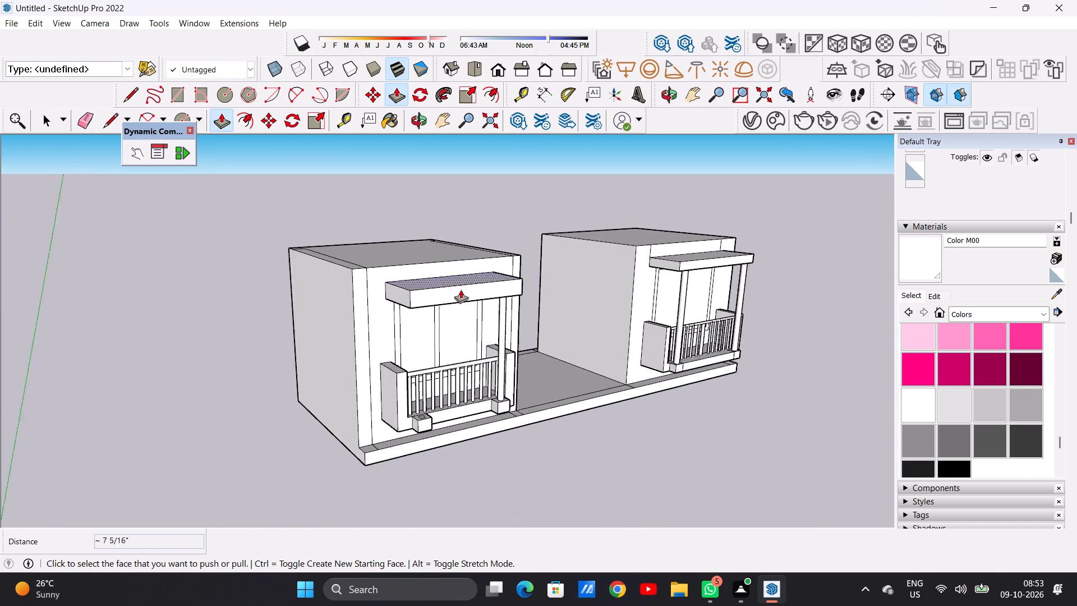
Push/Pull the circle on the other block up about 6' 2 1/8" to form a second round column meeting the canopy's underside.
{"action": "scroll", "coordinate": [441, 371], "scroll_direction": "up", "scroll_amount": 10}
{"action": "middle_click_drag", "start_coordinate": [426, 406], "coordinate": [426, 496]}
{"action": "scroll", "coordinate": [428, 460], "scroll_direction": "up", "scroll_amount": 7}
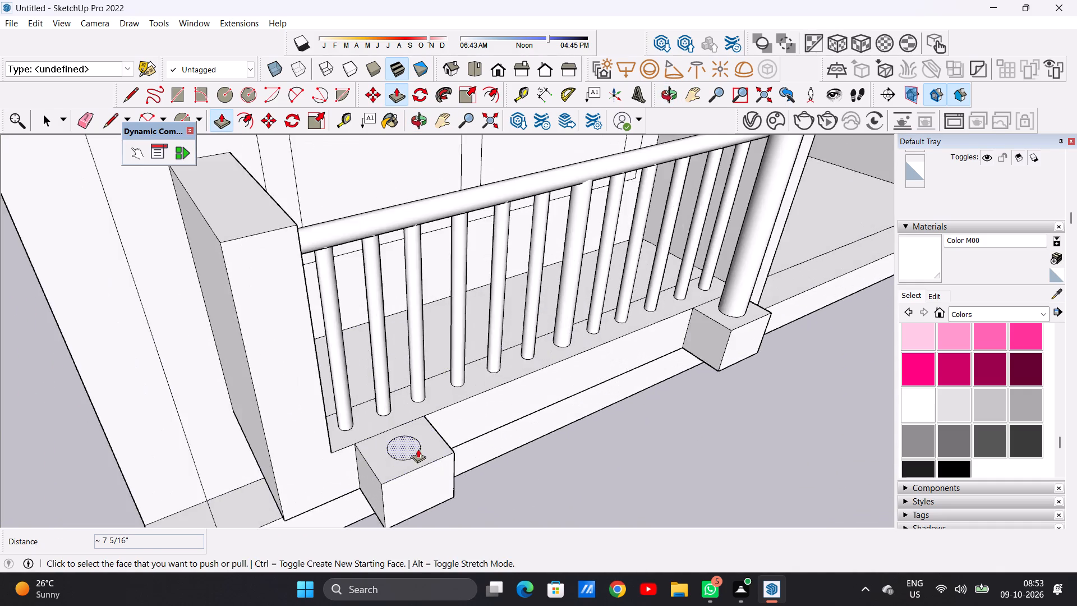
{"action": "scroll", "coordinate": [418, 449], "scroll_direction": "up", "scroll_amount": 6}
{"action": "left_click", "coordinate": [384, 443]}
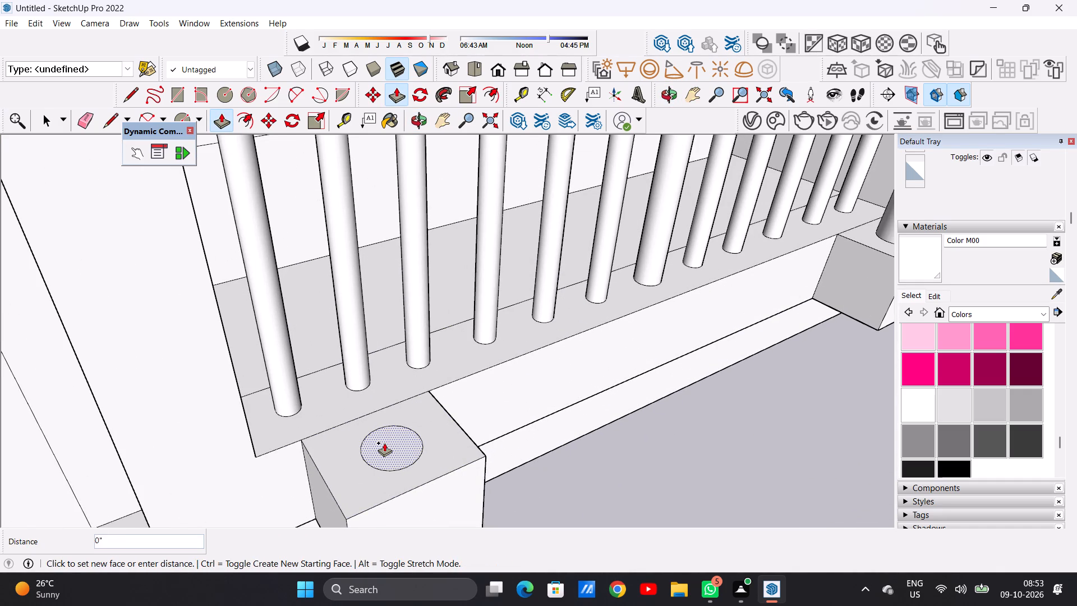
{"action": "scroll", "coordinate": [387, 356], "scroll_direction": "down", "scroll_amount": 18}
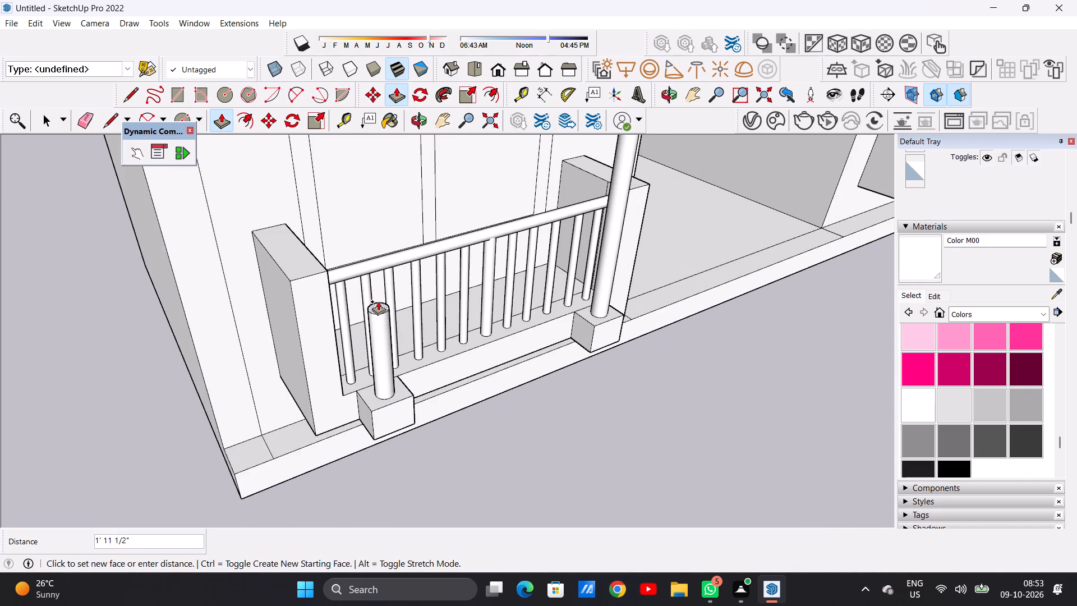
{"action": "scroll", "coordinate": [376, 338], "scroll_direction": "down", "scroll_amount": 13}
{"action": "scroll", "coordinate": [374, 246], "scroll_direction": "up", "scroll_amount": 4}
{"action": "middle_click_drag", "start_coordinate": [372, 289], "coordinate": [381, 159]}
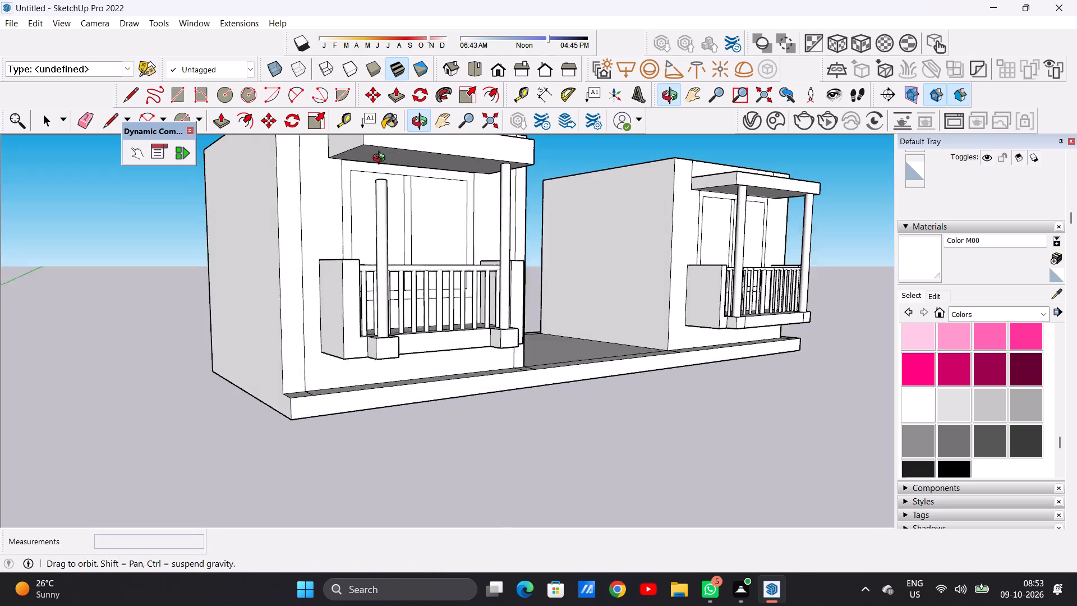
{"action": "middle_click_drag", "start_coordinate": [381, 159], "coordinate": [381, 150]}
{"action": "scroll", "coordinate": [348, 249], "scroll_direction": "down", "scroll_amount": 10}
{"action": "scroll", "coordinate": [370, 186], "scroll_direction": "up", "scroll_amount": 15}
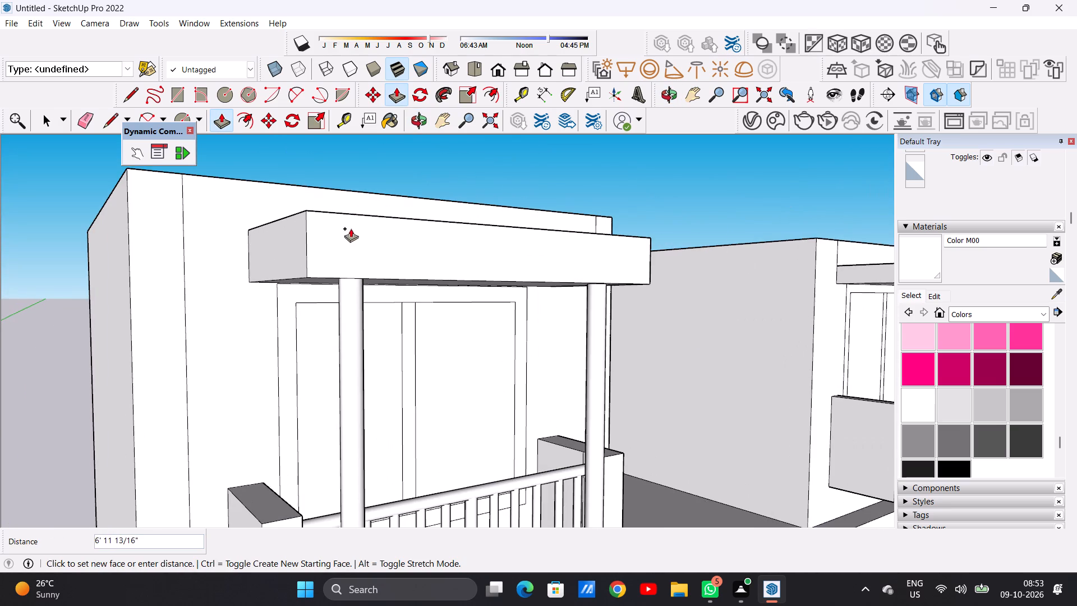
{"action": "middle_click_drag", "start_coordinate": [349, 289], "coordinate": [350, 227]}
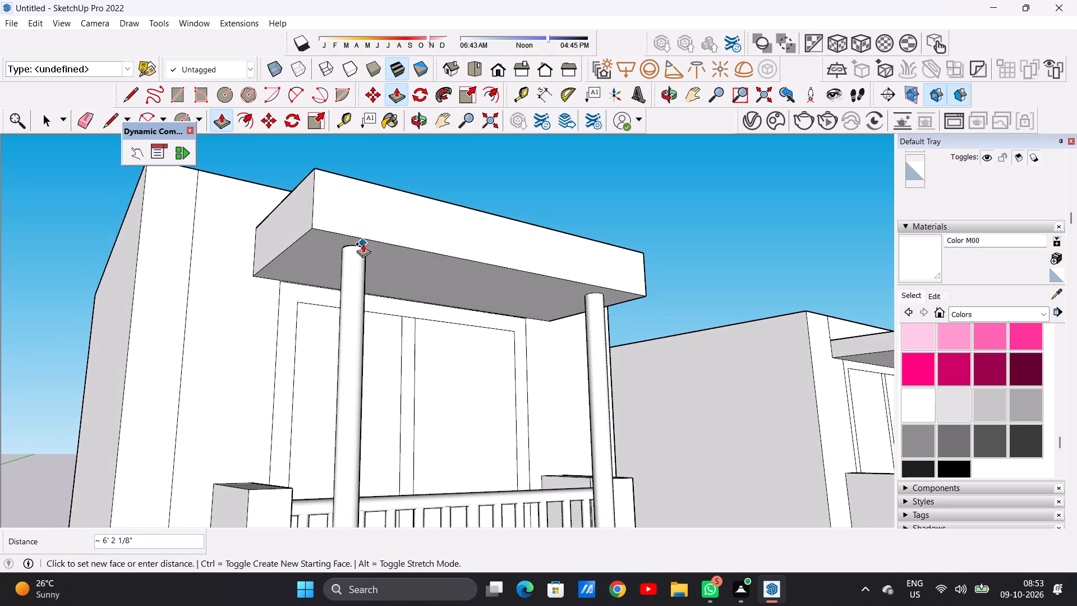
{"action": "left_click", "coordinate": [371, 247]}
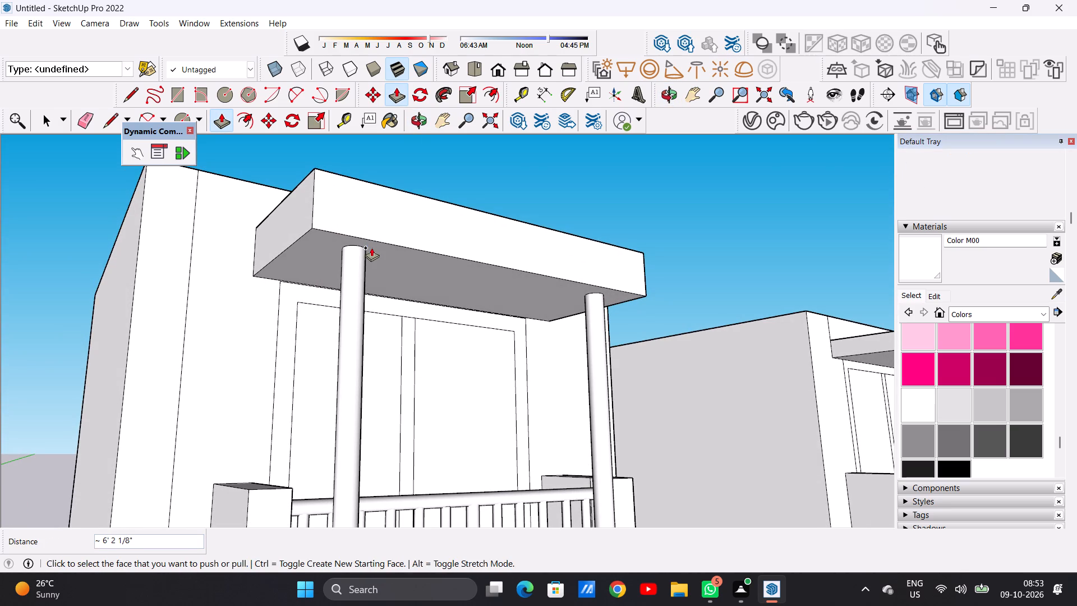
{"action": "key", "text": "space"}
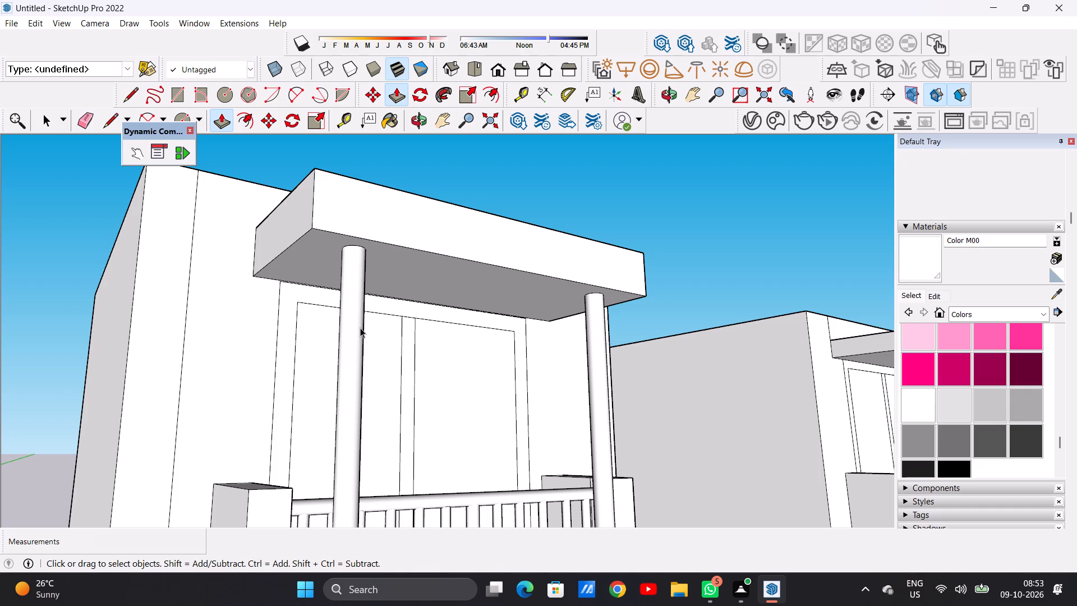
Examine the end bay's columns, canopy and balcony from the front and from several angles.
{"action": "scroll", "coordinate": [342, 370], "scroll_direction": "down", "scroll_amount": 9}
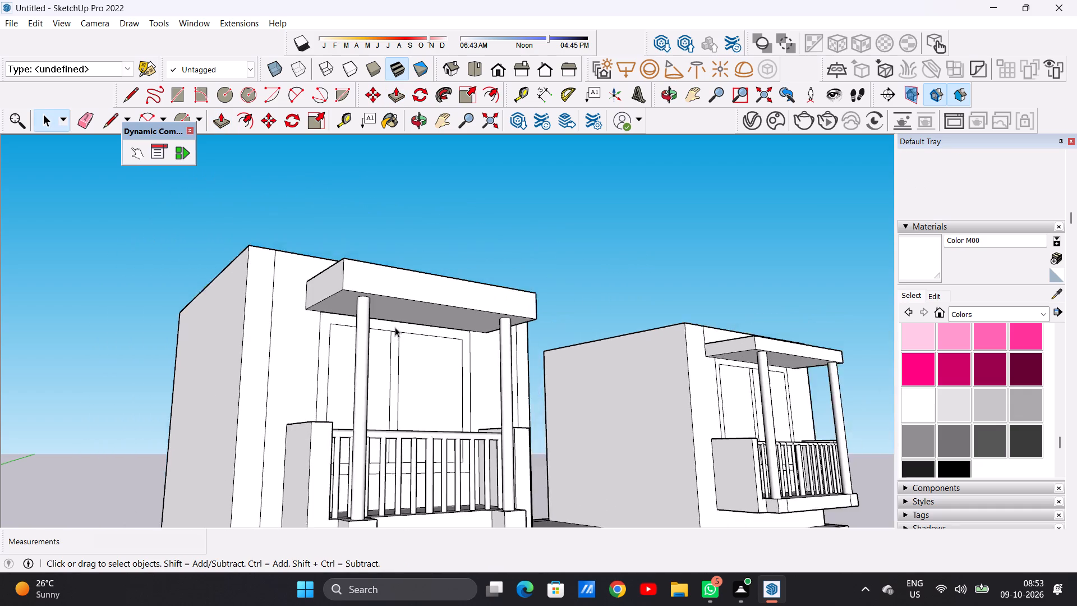
{"action": "scroll", "coordinate": [395, 327], "scroll_direction": "down", "scroll_amount": 3}
{"action": "middle_click_drag", "start_coordinate": [440, 361], "coordinate": [292, 401]}
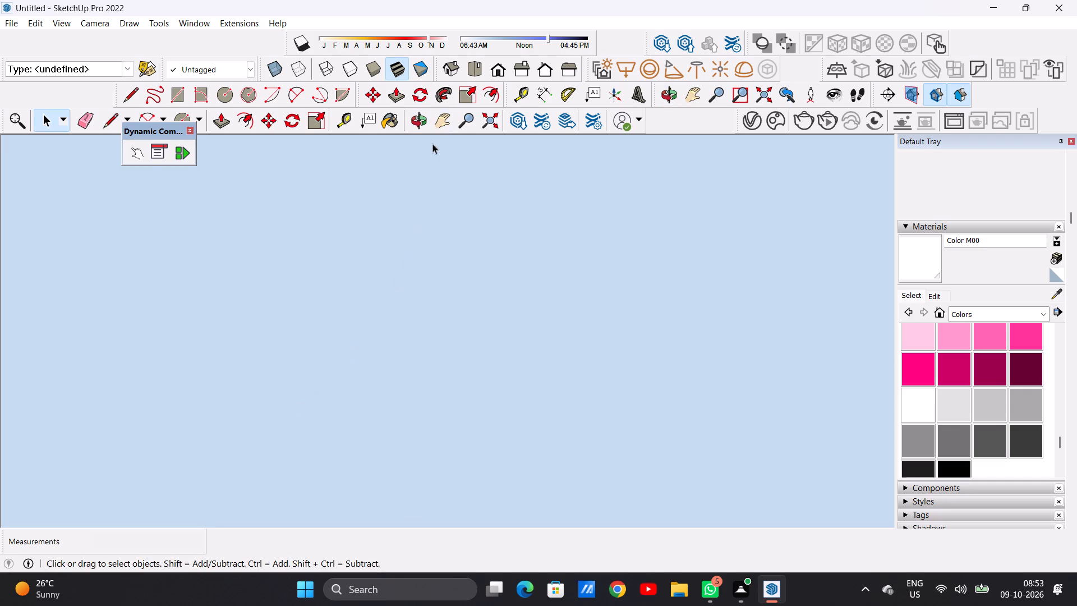
{"action": "left_click", "coordinate": [495, 70]}
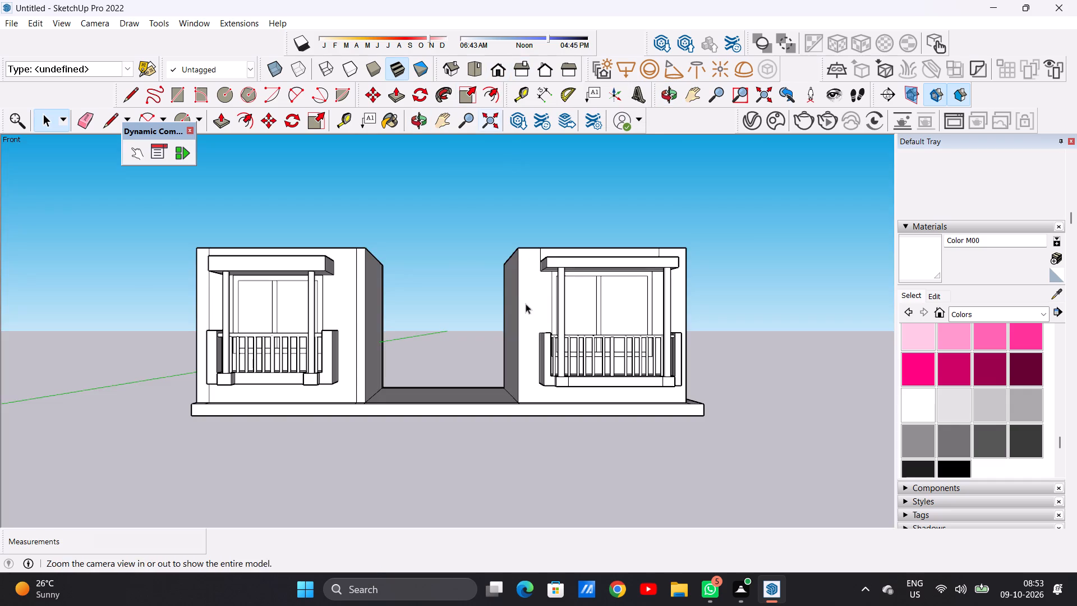
{"action": "scroll", "coordinate": [527, 347], "scroll_direction": "down", "scroll_amount": 13}
{"action": "middle_click_drag", "start_coordinate": [529, 301], "coordinate": [366, 396]}
{"action": "scroll", "coordinate": [457, 314], "scroll_direction": "up", "scroll_amount": 20}
{"action": "middle_click_drag", "start_coordinate": [518, 355], "coordinate": [606, 360]}
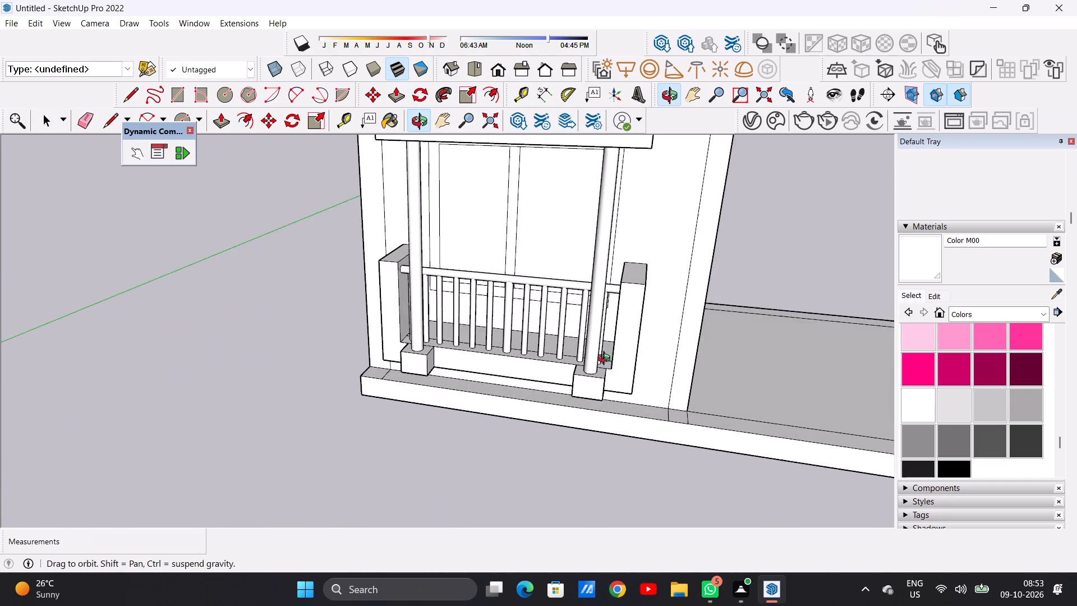
{"action": "middle_click_drag", "start_coordinate": [606, 360], "coordinate": [565, 330]}
{"action": "scroll", "coordinate": [521, 359], "scroll_direction": "down", "scroll_amount": 20}
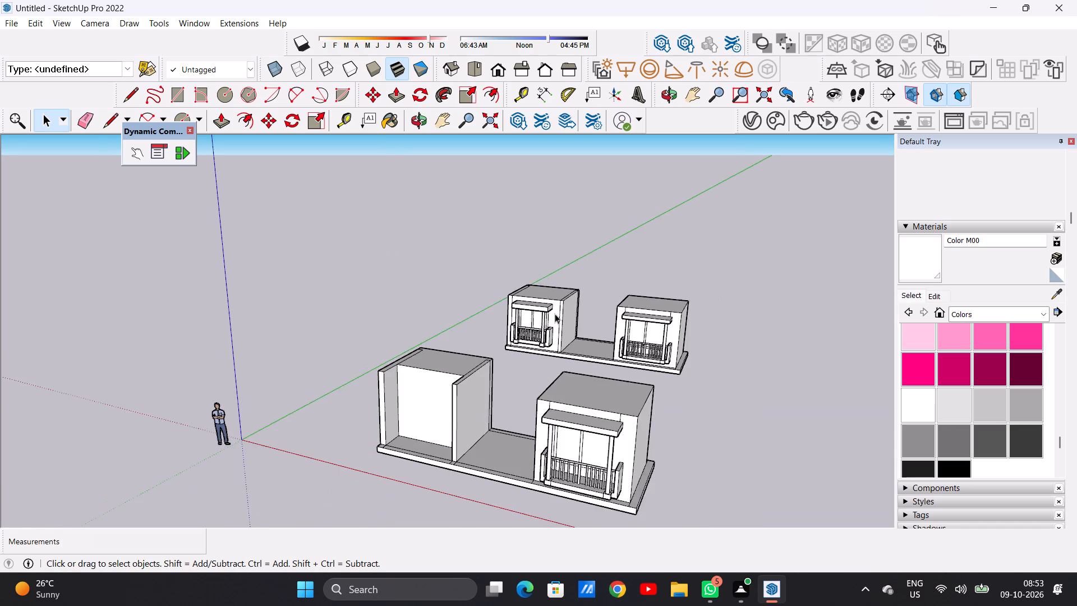
{"action": "scroll", "coordinate": [536, 329], "scroll_direction": "up", "scroll_amount": 14}
{"action": "middle_click_drag", "start_coordinate": [472, 306], "coordinate": [637, 286]}
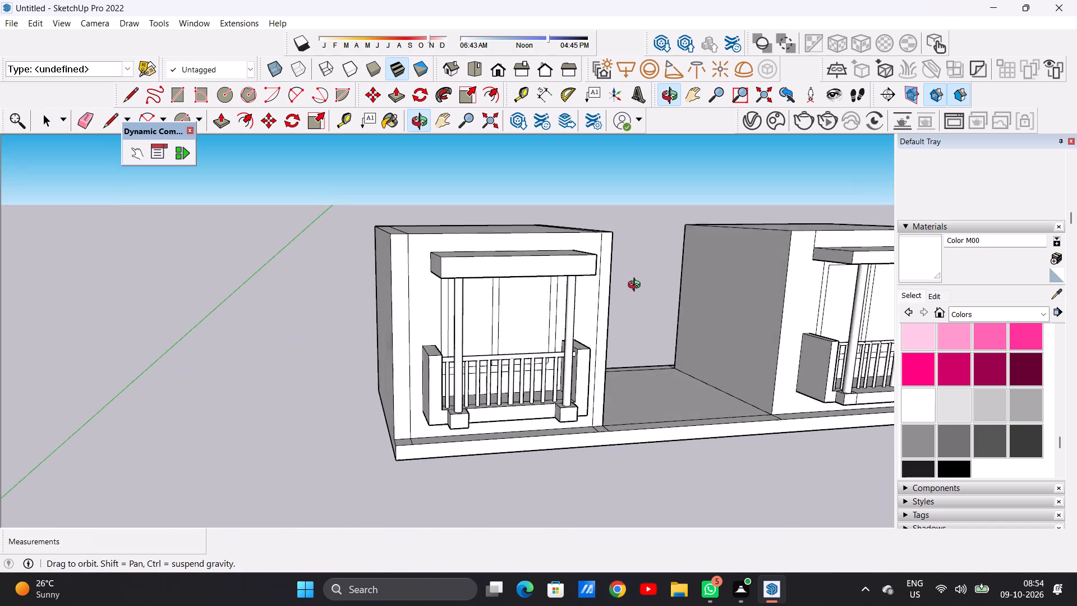
{"action": "middle_click_drag", "start_coordinate": [637, 286], "coordinate": [524, 297]}
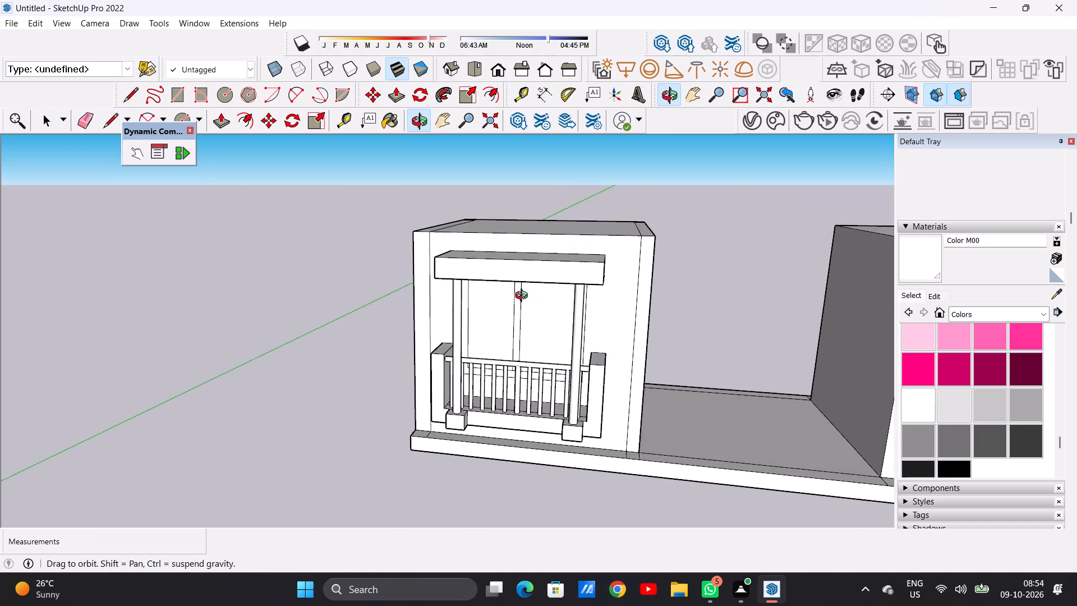
{"action": "middle_click_drag", "start_coordinate": [524, 297], "coordinate": [542, 254]}
{"action": "scroll", "coordinate": [490, 359], "scroll_direction": "down", "scroll_amount": 13}
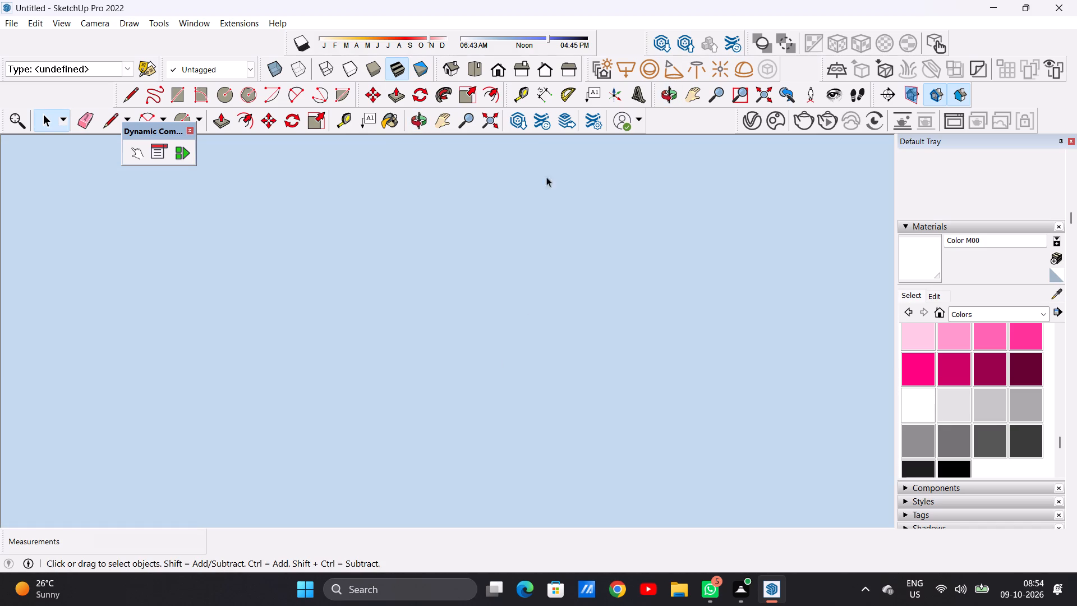
Push/Pull the open middle bay's floor in the building nearest the origin up 10' to the roof level of the adjoining end bay.
{"action": "left_click", "coordinate": [495, 65]}
{"action": "scroll", "coordinate": [541, 368], "scroll_direction": "down", "scroll_amount": 13}
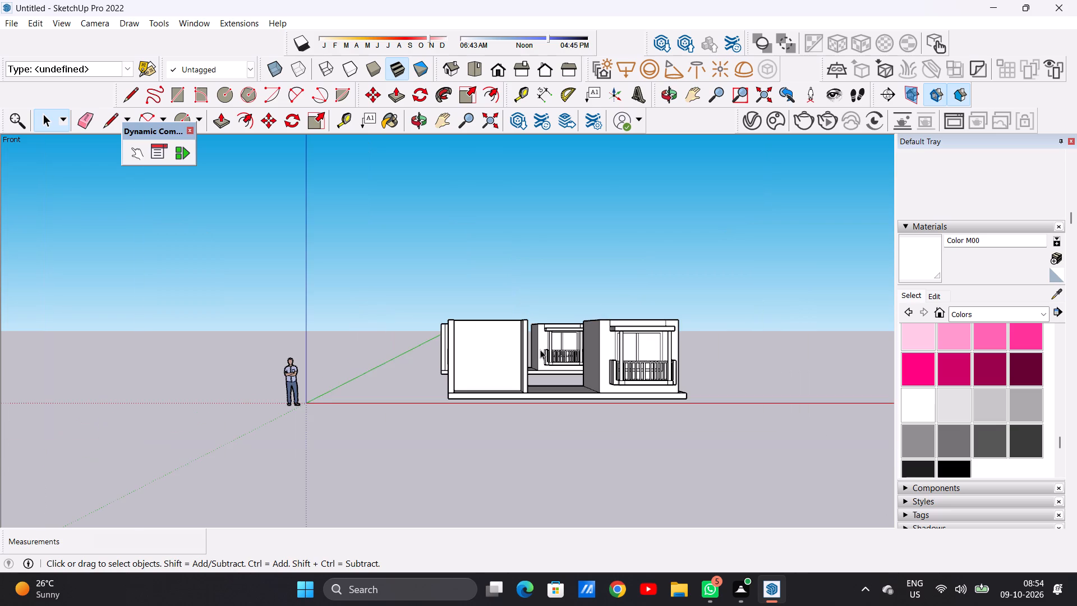
{"action": "middle_click_drag", "start_coordinate": [551, 357], "coordinate": [423, 421]}
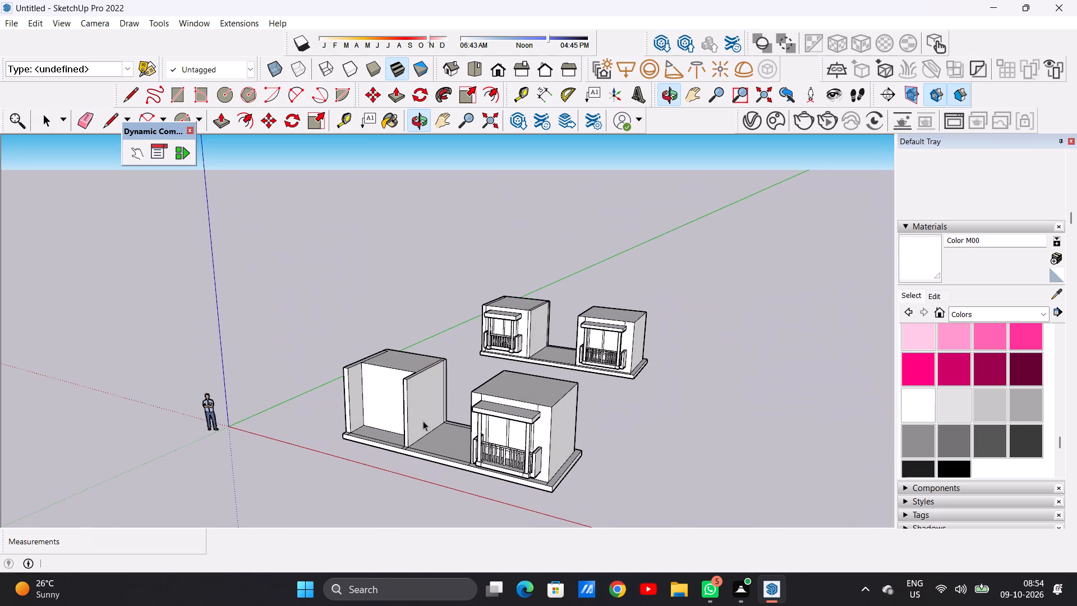
{"action": "scroll", "coordinate": [429, 463], "scroll_direction": "up", "scroll_amount": 4}
{"action": "middle_click_drag", "start_coordinate": [443, 425], "coordinate": [519, 471]}
{"action": "scroll", "coordinate": [523, 466], "scroll_direction": "up", "scroll_amount": 4}
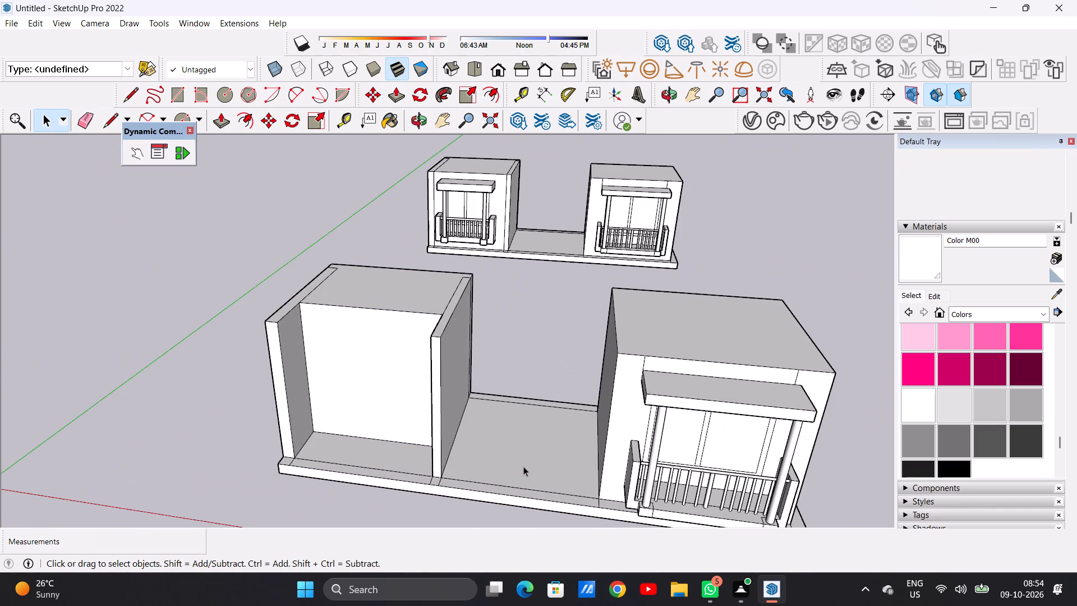
{"action": "key", "text": "p"}
{"action": "left_click", "coordinate": [542, 454]}
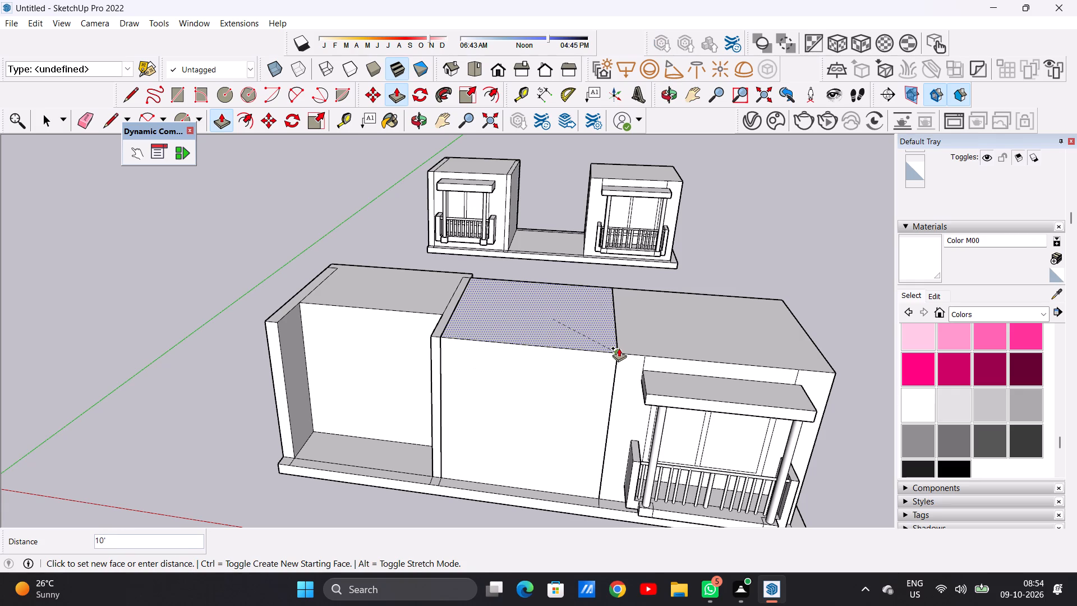
{"action": "left_click", "coordinate": [619, 348]}
{"action": "key", "text": "space"}
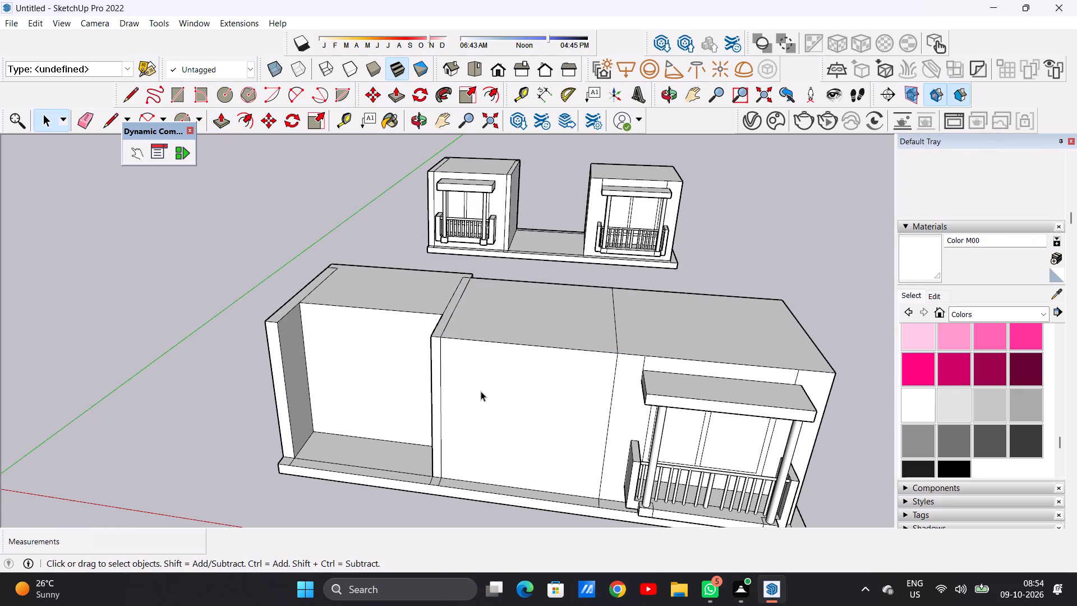
Examine the filled middle bay and both buildings from above, behind and the ends.
{"action": "scroll", "coordinate": [489, 391], "scroll_direction": "down", "scroll_amount": 8}
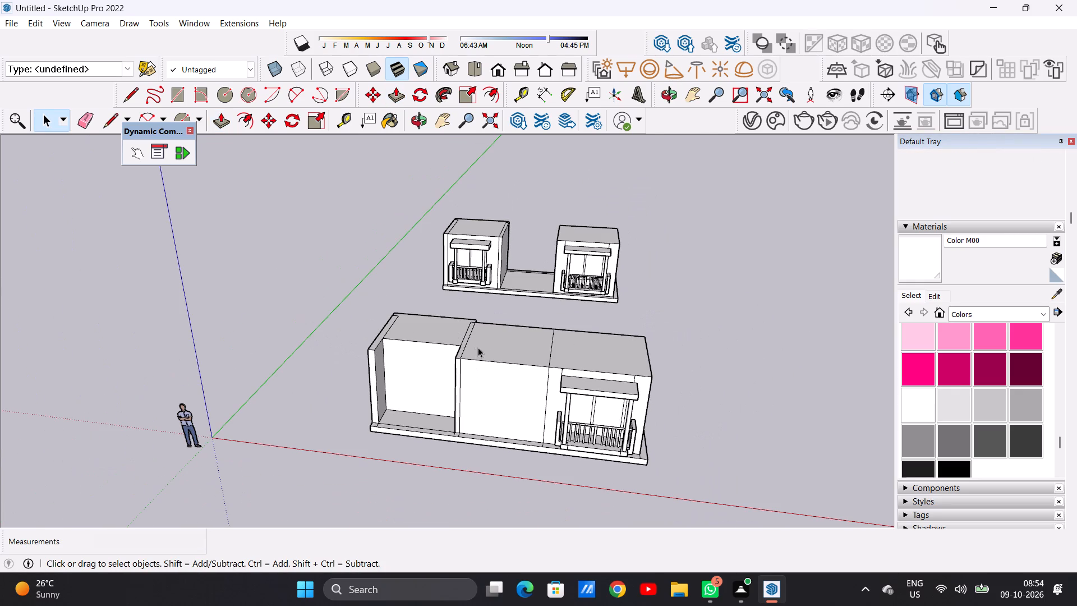
{"action": "scroll", "coordinate": [506, 341], "scroll_direction": "down", "scroll_amount": 4}
{"action": "middle_click_drag", "start_coordinate": [510, 389], "coordinate": [399, 433]}
{"action": "scroll", "coordinate": [496, 422], "scroll_direction": "up", "scroll_amount": 6}
{"action": "scroll", "coordinate": [528, 358], "scroll_direction": "down", "scroll_amount": 7}
{"action": "middle_click_drag", "start_coordinate": [573, 380], "coordinate": [500, 384]}
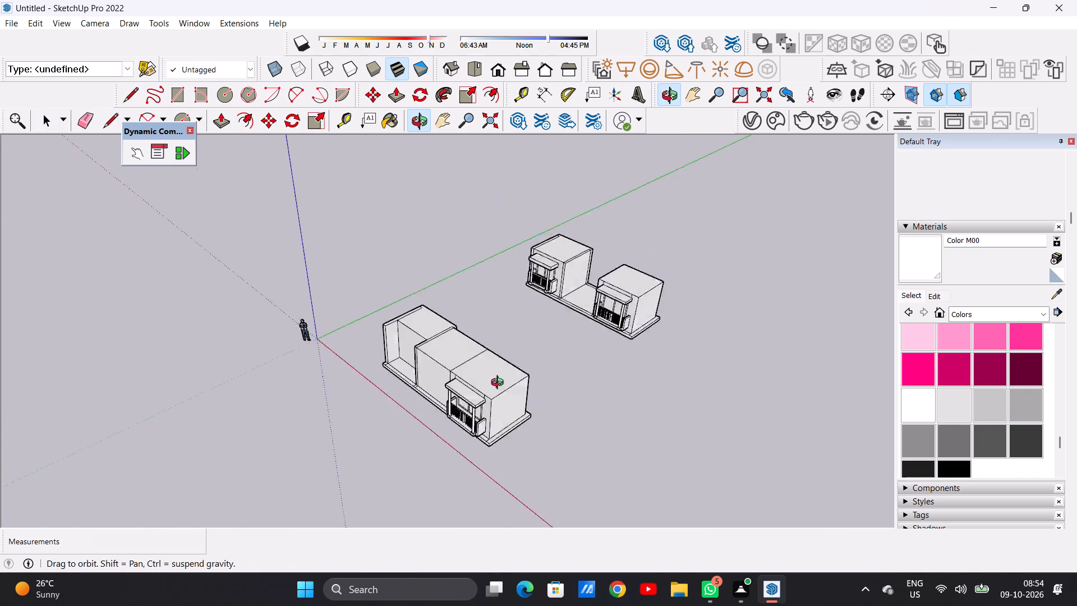
{"action": "middle_click_drag", "start_coordinate": [500, 384], "coordinate": [270, 393]}
{"action": "scroll", "coordinate": [449, 369], "scroll_direction": "up", "scroll_amount": 6}
{"action": "scroll", "coordinate": [398, 322], "scroll_direction": "up", "scroll_amount": 6}
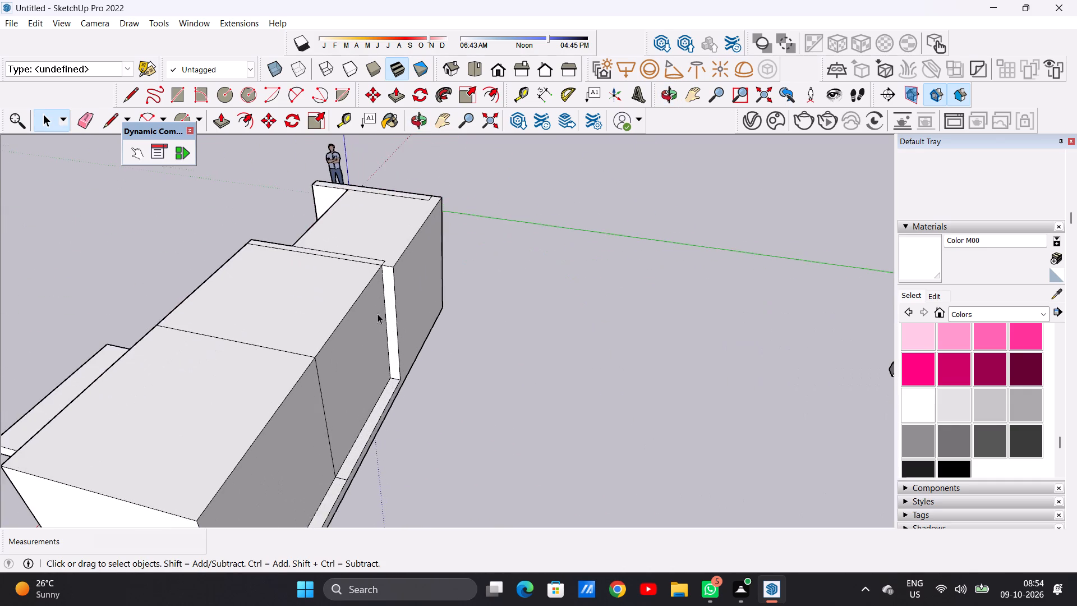
{"action": "scroll", "coordinate": [378, 314], "scroll_direction": "up", "scroll_amount": 4}
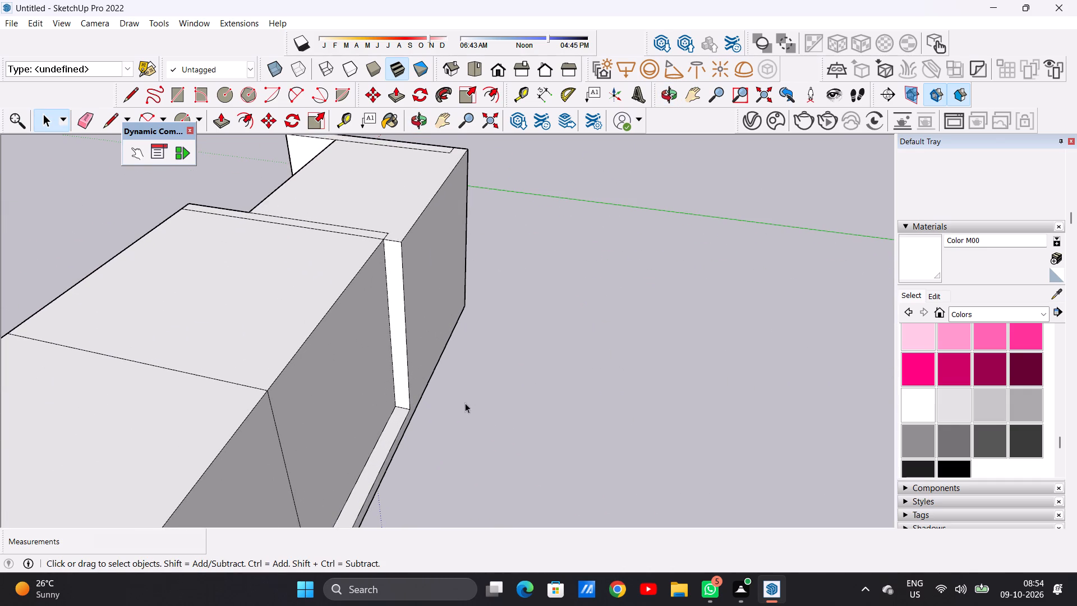
{"action": "scroll", "coordinate": [516, 388], "scroll_direction": "down", "scroll_amount": 20}
{"action": "scroll", "coordinate": [516, 388], "scroll_direction": "down", "scroll_amount": 5}
{"action": "middle_click_drag", "start_coordinate": [639, 417], "coordinate": [523, 396]}
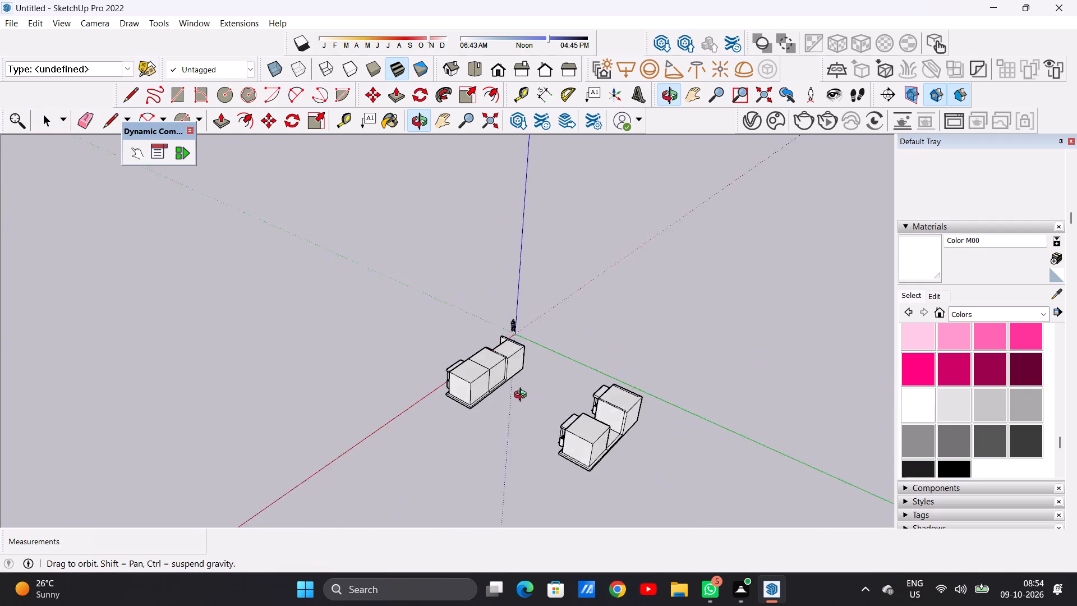
{"action": "middle_click_drag", "start_coordinate": [523, 396], "coordinate": [571, 399]}
{"action": "scroll", "coordinate": [480, 362], "scroll_direction": "up", "scroll_amount": 2}
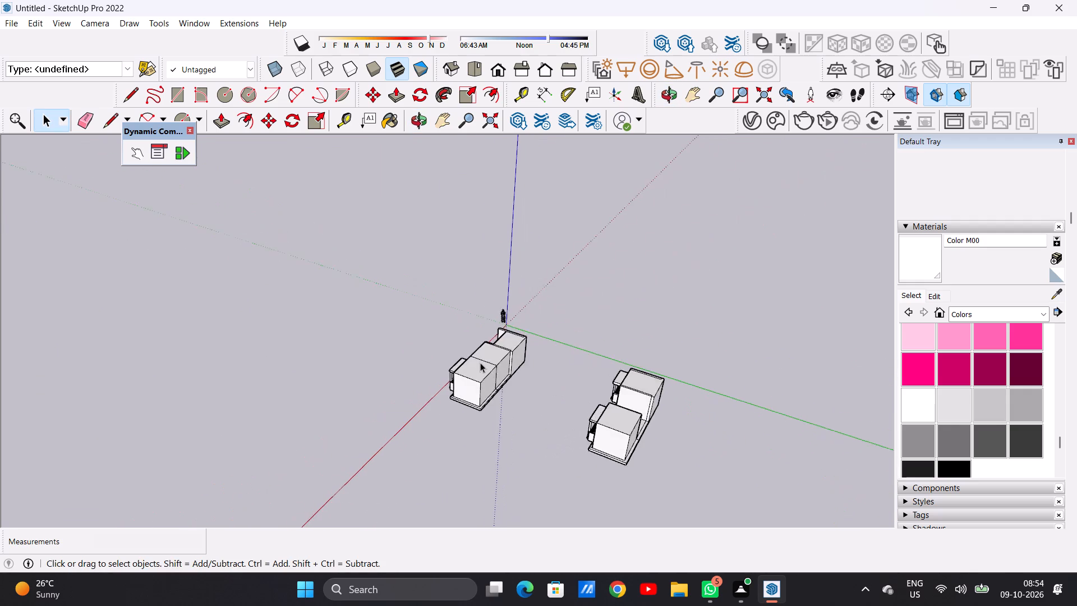
{"action": "scroll", "coordinate": [480, 362], "scroll_direction": "up", "scroll_amount": 8}
{"action": "middle_click_drag", "start_coordinate": [476, 394], "coordinate": [516, 429]}
{"action": "scroll", "coordinate": [524, 393], "scroll_direction": "down", "scroll_amount": 6}
{"action": "middle_click_drag", "start_coordinate": [503, 406], "coordinate": [571, 418]}
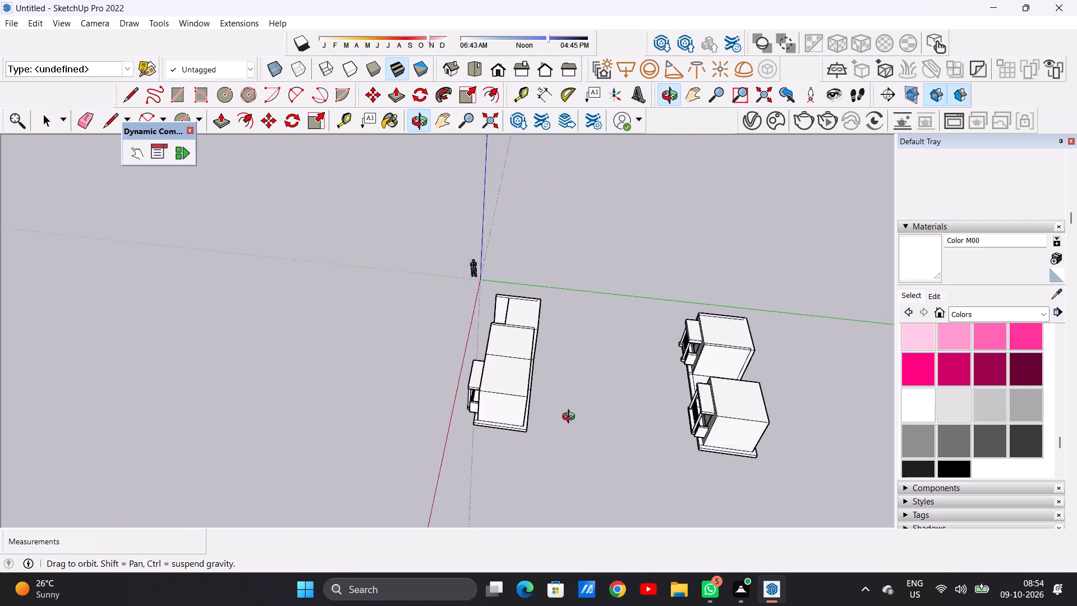
{"action": "middle_click_drag", "start_coordinate": [571, 418], "coordinate": [625, 410]}
Select all connected geometry of the building with two balconied bays and an open middle, and make it a group.
{"action": "scroll", "coordinate": [713, 345], "scroll_direction": "up", "scroll_amount": 6}
{"action": "middle_click_drag", "start_coordinate": [590, 430], "coordinate": [696, 318]}
{"action": "scroll", "coordinate": [697, 318], "scroll_direction": "up", "scroll_amount": 6}
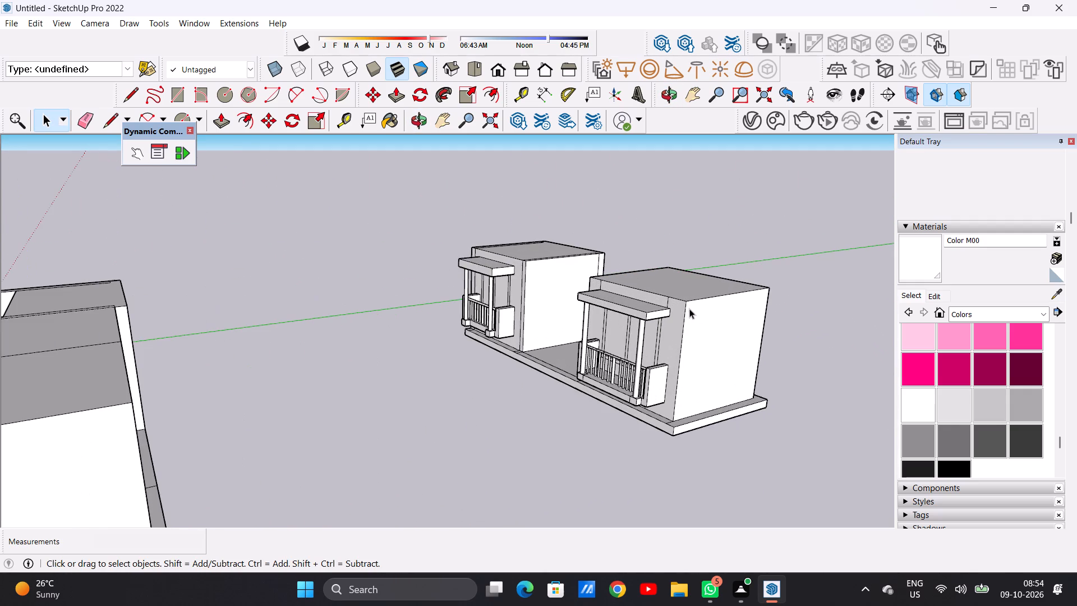
{"action": "triple_click", "coordinate": [665, 347]}
{"action": "double_click", "coordinate": [665, 347]}
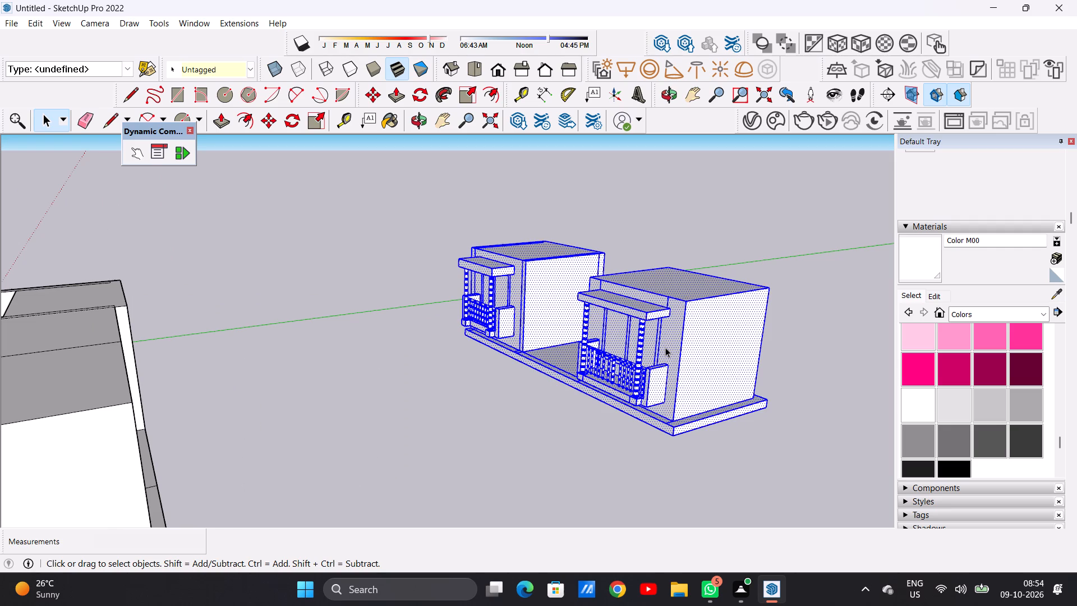
{"action": "right_click", "coordinate": [614, 450]}
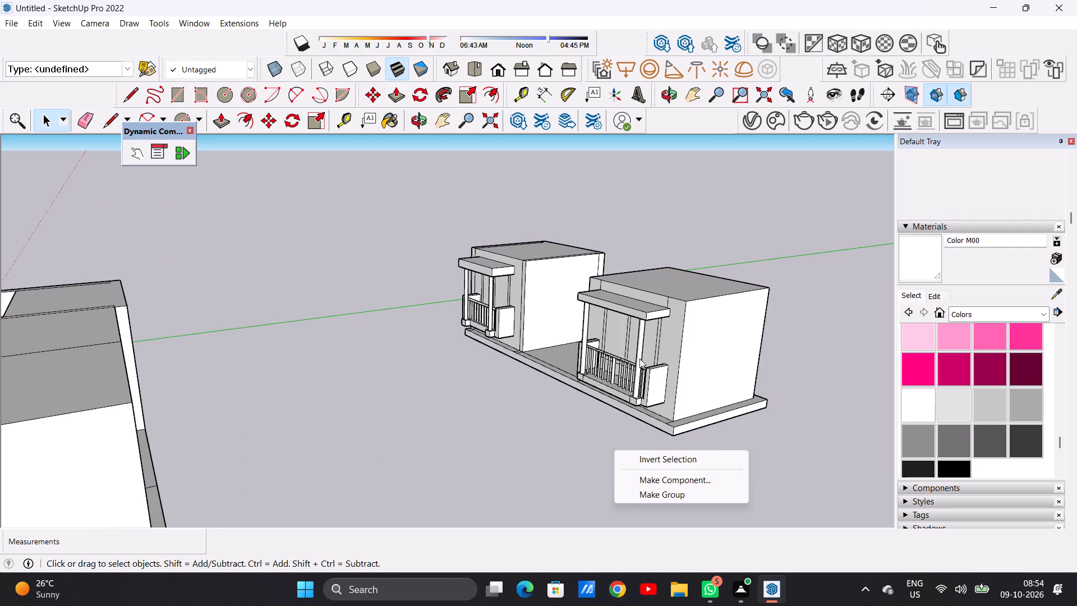
{"action": "triple_click", "coordinate": [639, 359]}
{"action": "left_click", "coordinate": [639, 359]}
{"action": "right_click", "coordinate": [639, 359]}
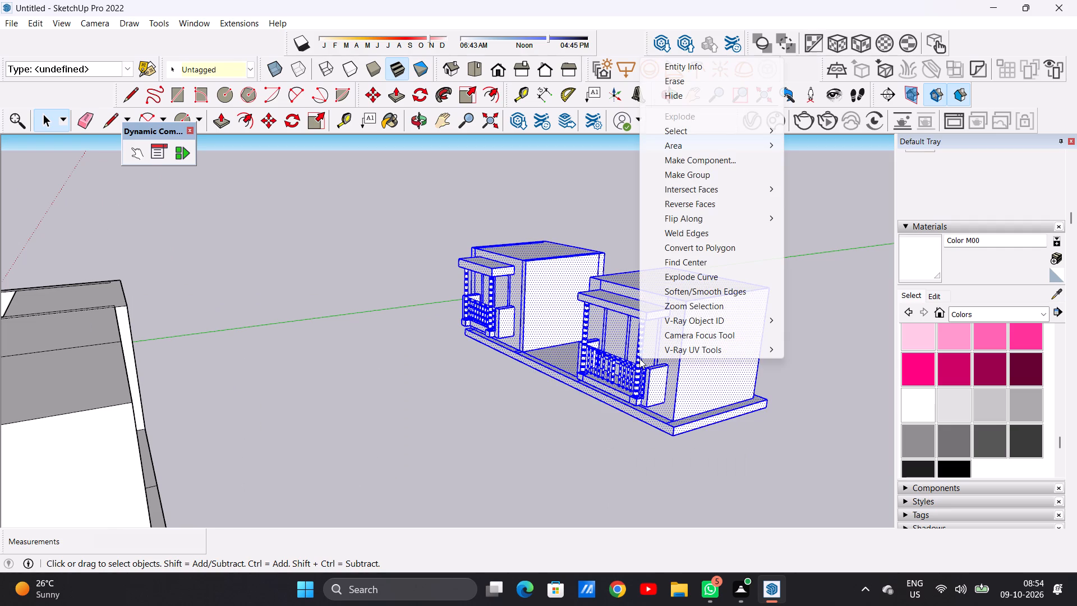
{"action": "left_click", "coordinate": [692, 173]}
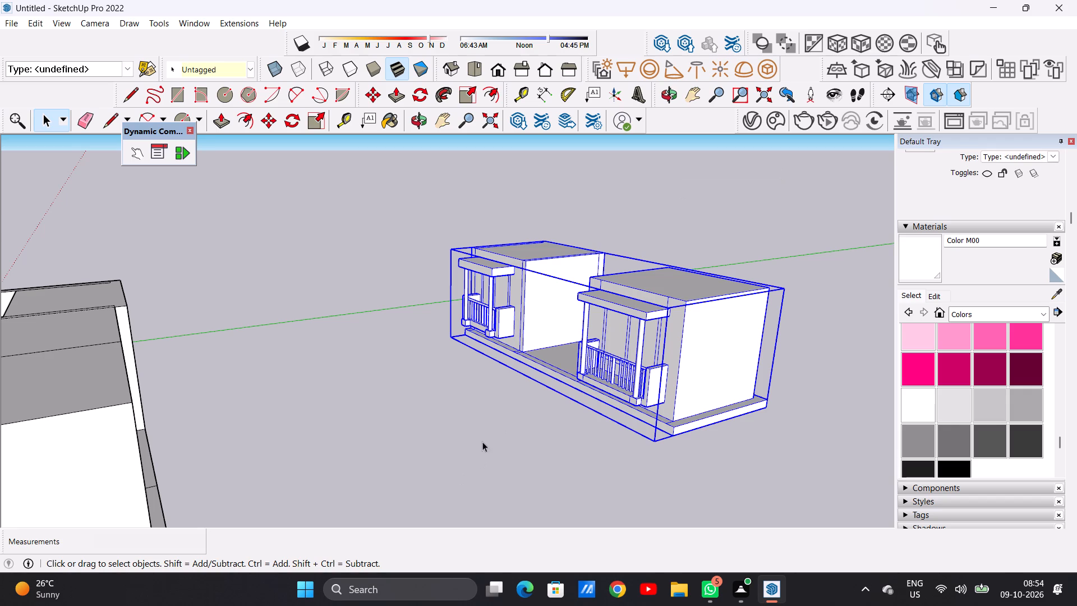
{"action": "left_click", "coordinate": [482, 442]}
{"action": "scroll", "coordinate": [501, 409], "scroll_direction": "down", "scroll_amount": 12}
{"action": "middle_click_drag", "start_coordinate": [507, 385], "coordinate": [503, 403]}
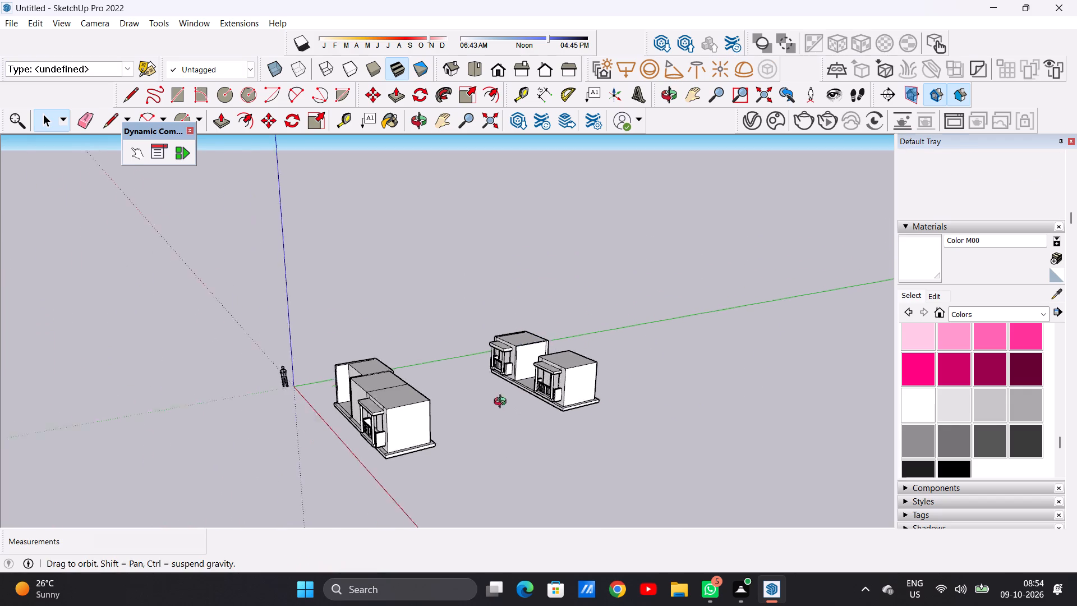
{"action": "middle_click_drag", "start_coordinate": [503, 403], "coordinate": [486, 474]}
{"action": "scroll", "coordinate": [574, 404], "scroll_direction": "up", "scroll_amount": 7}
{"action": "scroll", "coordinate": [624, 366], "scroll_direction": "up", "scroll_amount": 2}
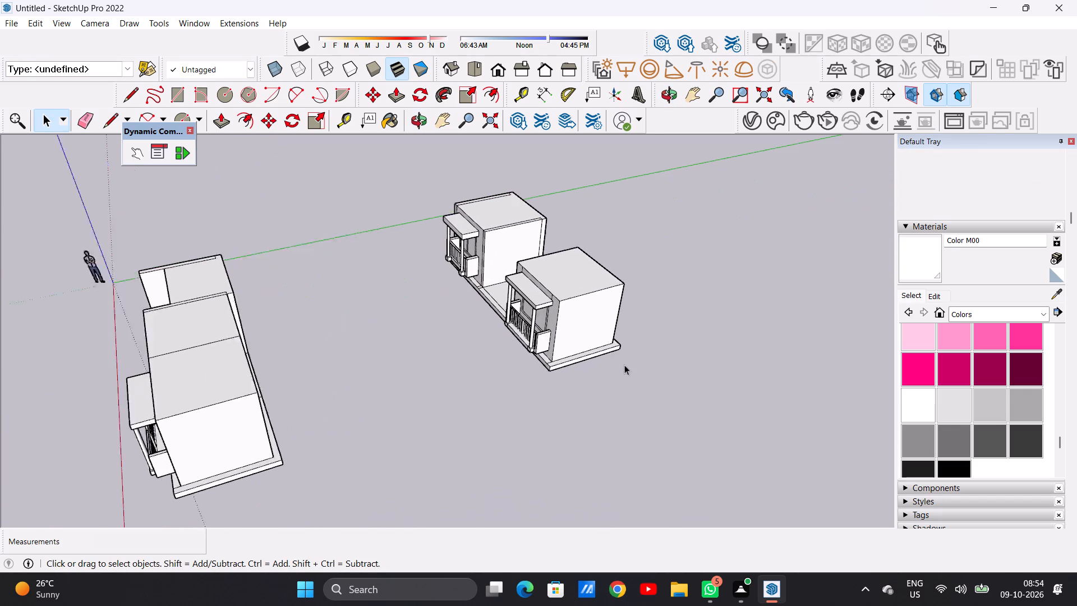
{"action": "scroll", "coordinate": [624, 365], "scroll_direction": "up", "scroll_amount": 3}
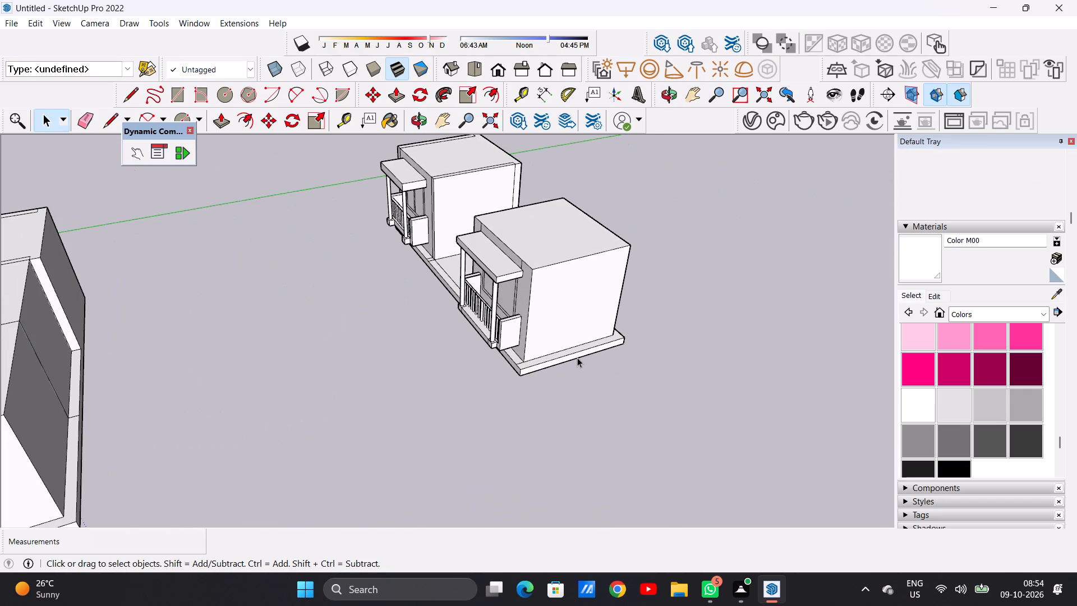
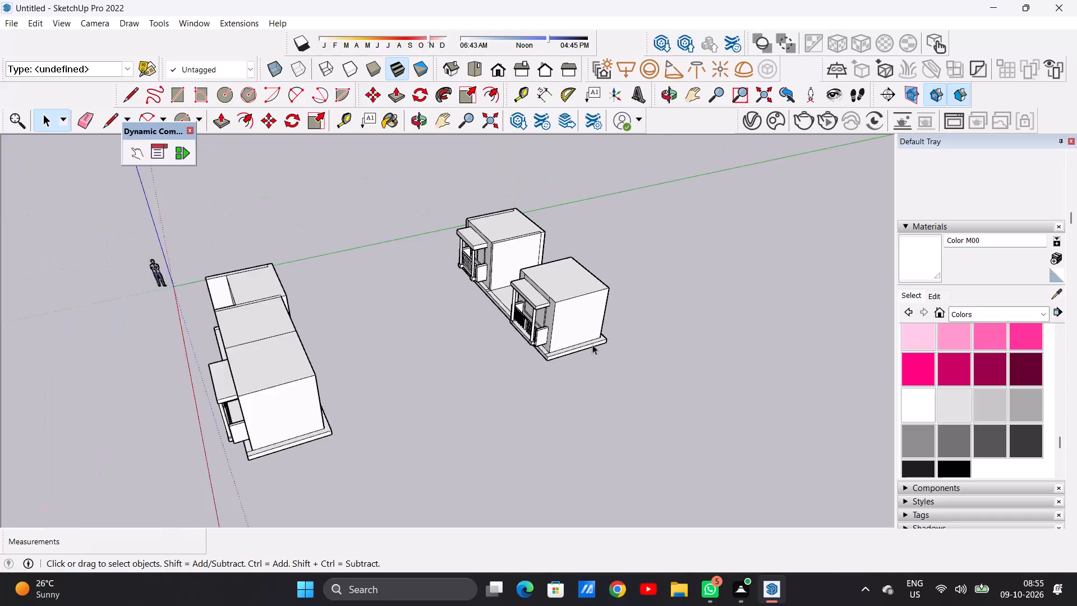
Examine the long ground-floor block and the separate two-room balcony unit from several angles.
{"action": "scroll", "coordinate": [594, 285], "scroll_direction": "up", "scroll_amount": 20}
{"action": "scroll", "coordinate": [594, 285], "scroll_direction": "up", "scroll_amount": 1}
{"action": "scroll", "coordinate": [519, 363], "scroll_direction": "down", "scroll_amount": 12}
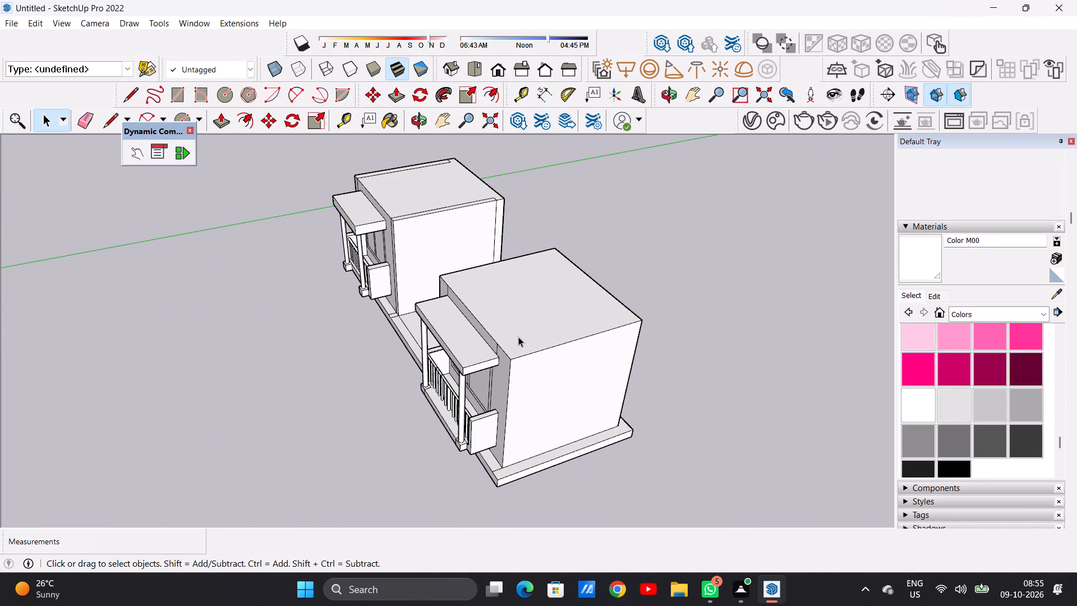
{"action": "scroll", "coordinate": [477, 381], "scroll_direction": "down", "scroll_amount": 3}
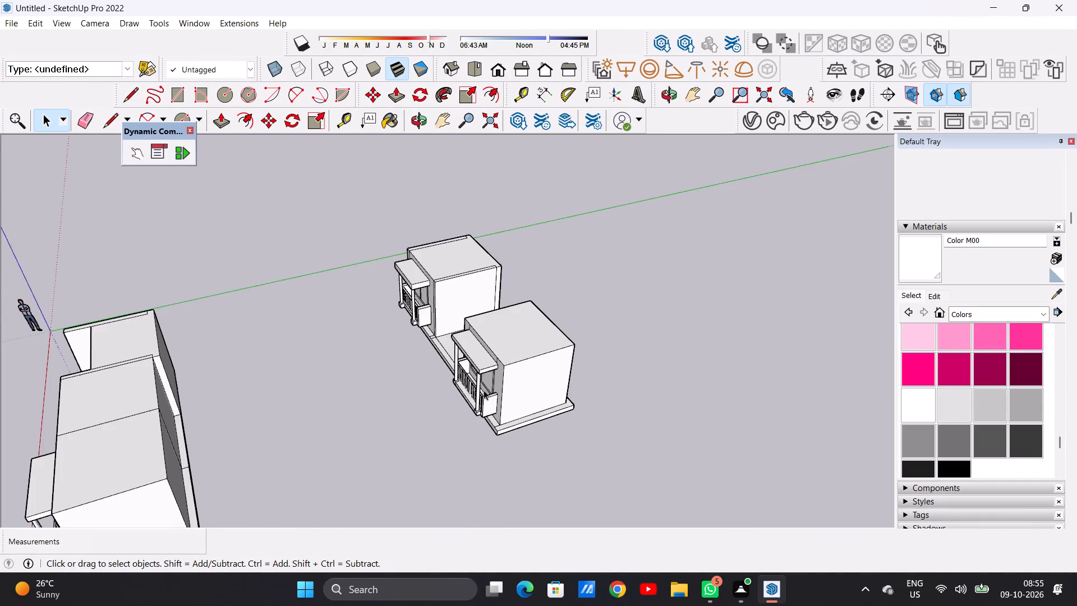
{"action": "scroll", "coordinate": [484, 390], "scroll_direction": "down", "scroll_amount": 1}
{"action": "scroll", "coordinate": [537, 396], "scroll_direction": "up", "scroll_amount": 11}
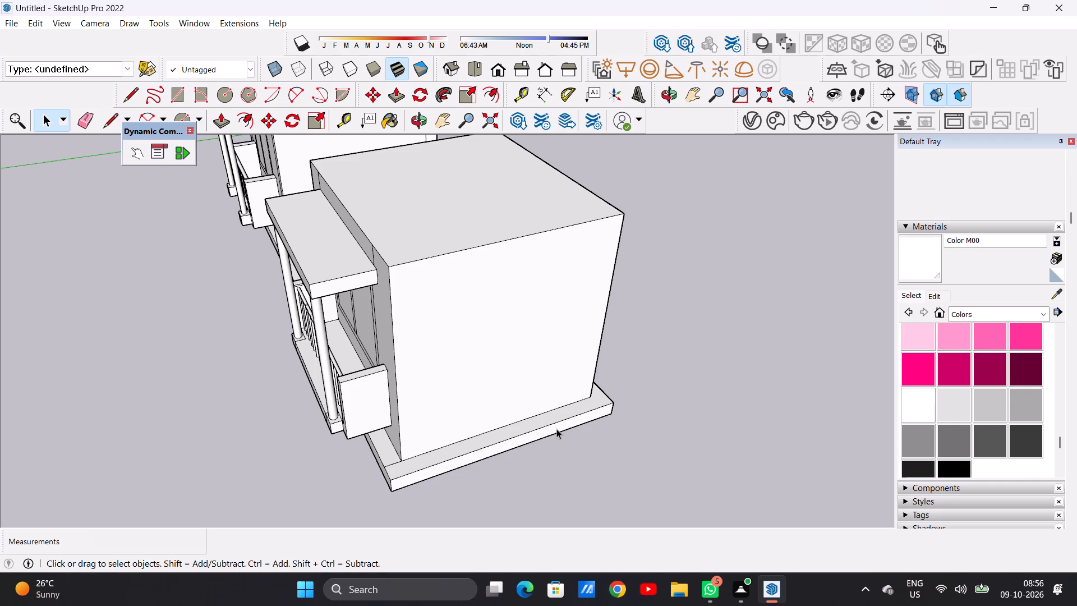
{"action": "scroll", "coordinate": [584, 407], "scroll_direction": "down", "scroll_amount": 20}
{"action": "scroll", "coordinate": [584, 407], "scroll_direction": "down", "scroll_amount": 7}
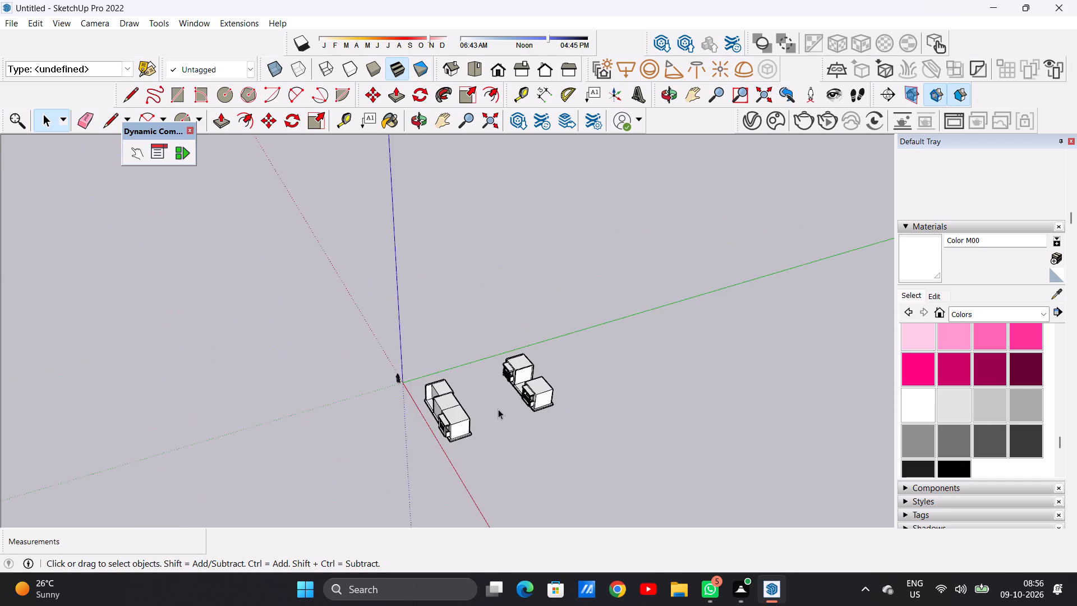
{"action": "scroll", "coordinate": [501, 448], "scroll_direction": "up", "scroll_amount": 15}
{"action": "middle_click_drag", "start_coordinate": [464, 442], "coordinate": [409, 442]}
{"action": "scroll", "coordinate": [408, 452], "scroll_direction": "down", "scroll_amount": 4}
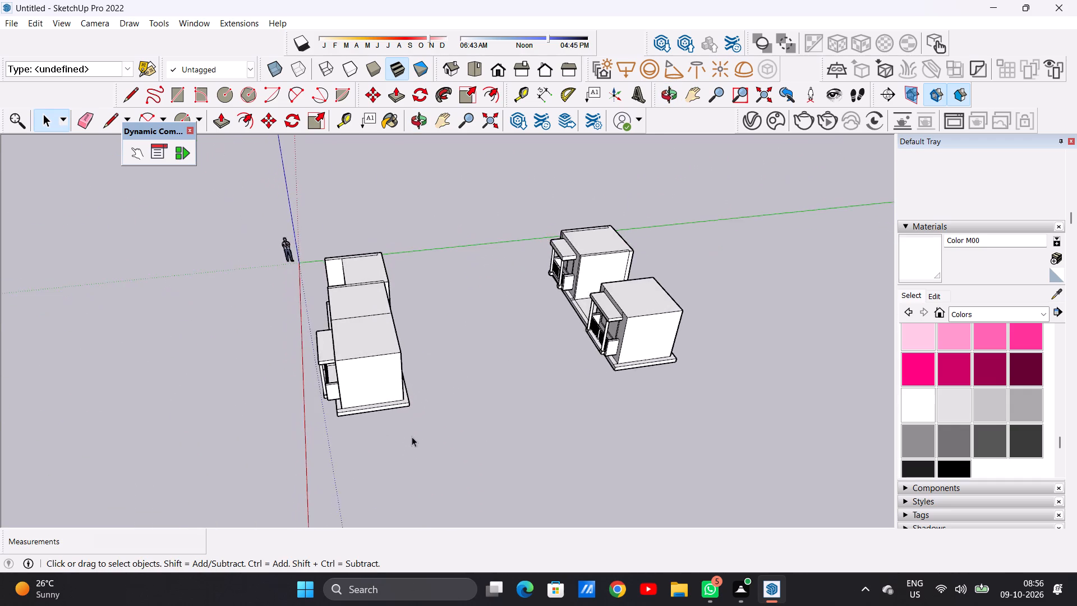
{"action": "scroll", "coordinate": [412, 437], "scroll_direction": "down", "scroll_amount": 4}
{"action": "scroll", "coordinate": [693, 374], "scroll_direction": "up", "scroll_amount": 10}
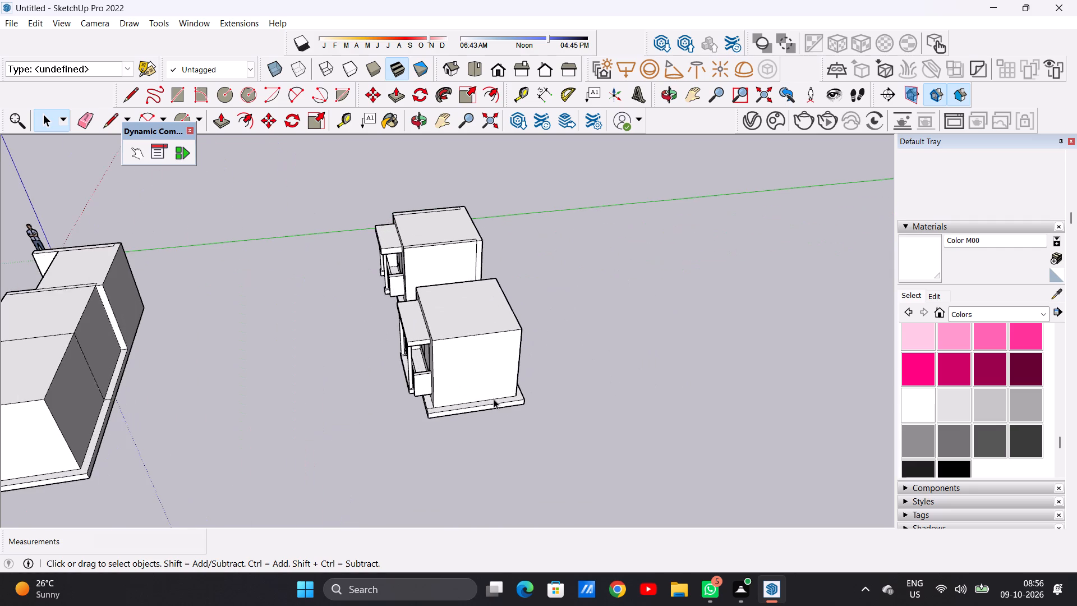
{"action": "scroll", "coordinate": [531, 382], "scroll_direction": "down", "scroll_amount": 16}
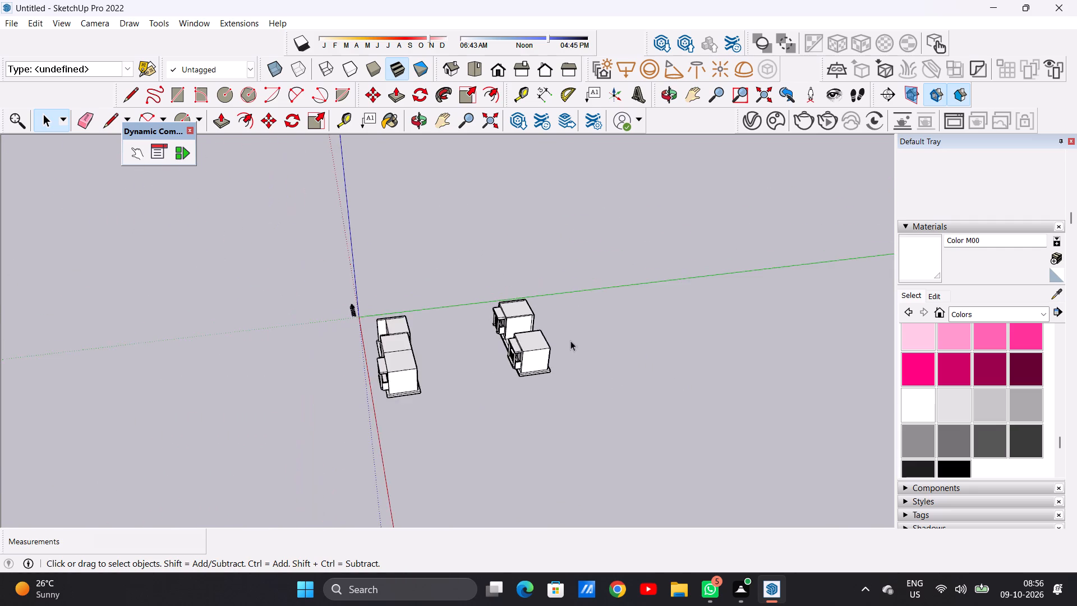
{"action": "scroll", "coordinate": [333, 390], "scroll_direction": "up", "scroll_amount": 15}
{"action": "middle_click_drag", "start_coordinate": [334, 370], "coordinate": [607, 261]}
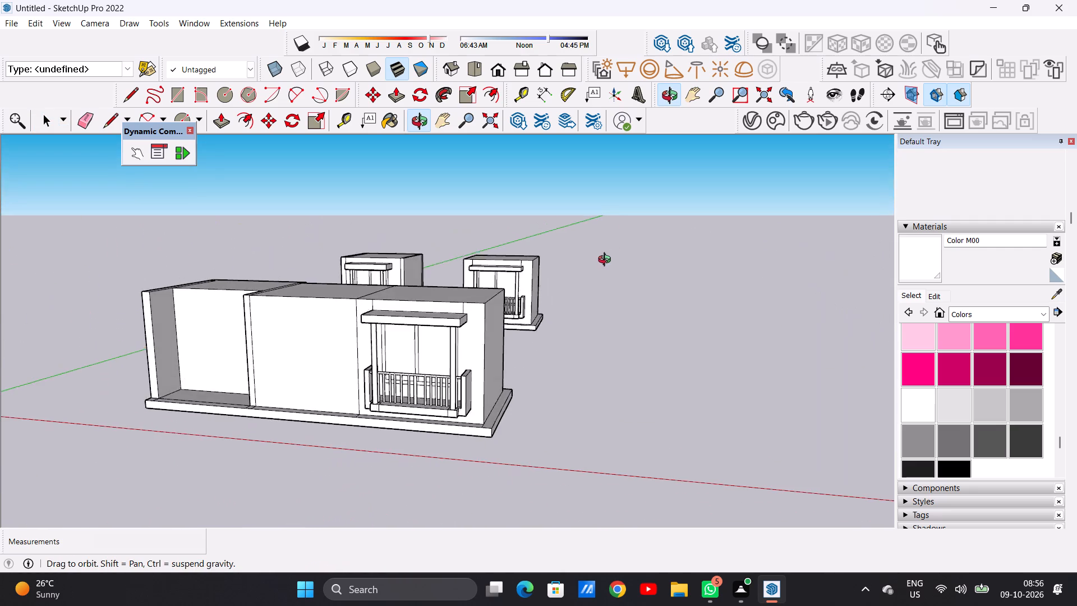
{"action": "middle_click_drag", "start_coordinate": [607, 261], "coordinate": [540, 303]}
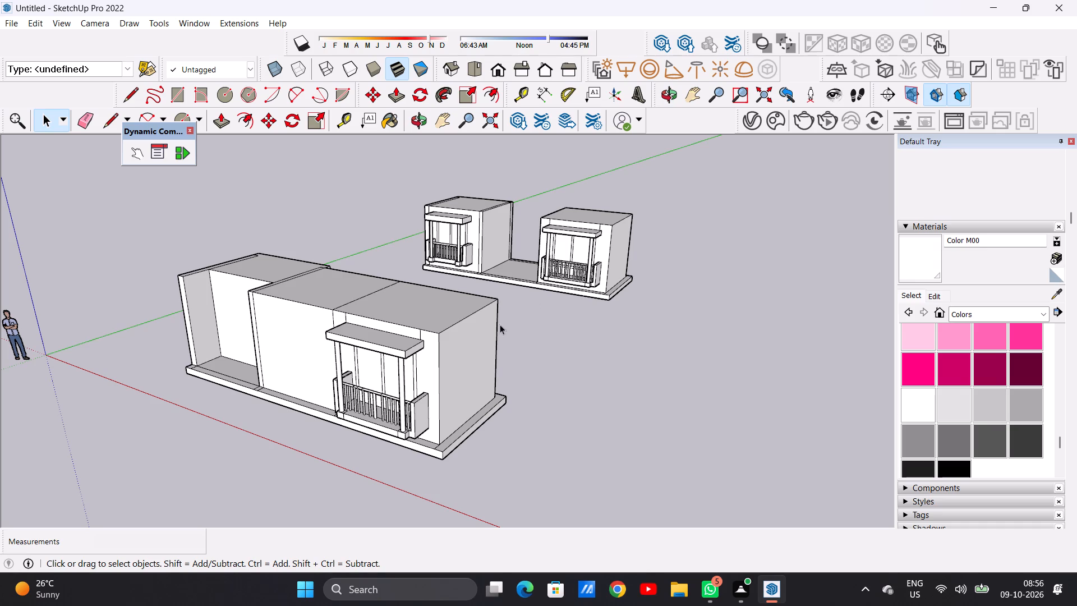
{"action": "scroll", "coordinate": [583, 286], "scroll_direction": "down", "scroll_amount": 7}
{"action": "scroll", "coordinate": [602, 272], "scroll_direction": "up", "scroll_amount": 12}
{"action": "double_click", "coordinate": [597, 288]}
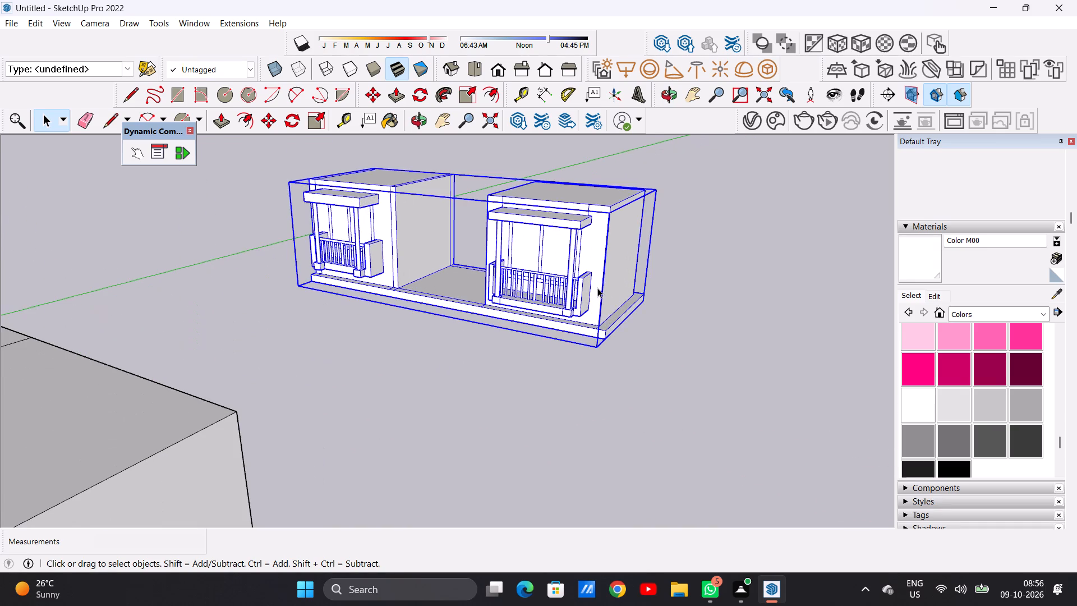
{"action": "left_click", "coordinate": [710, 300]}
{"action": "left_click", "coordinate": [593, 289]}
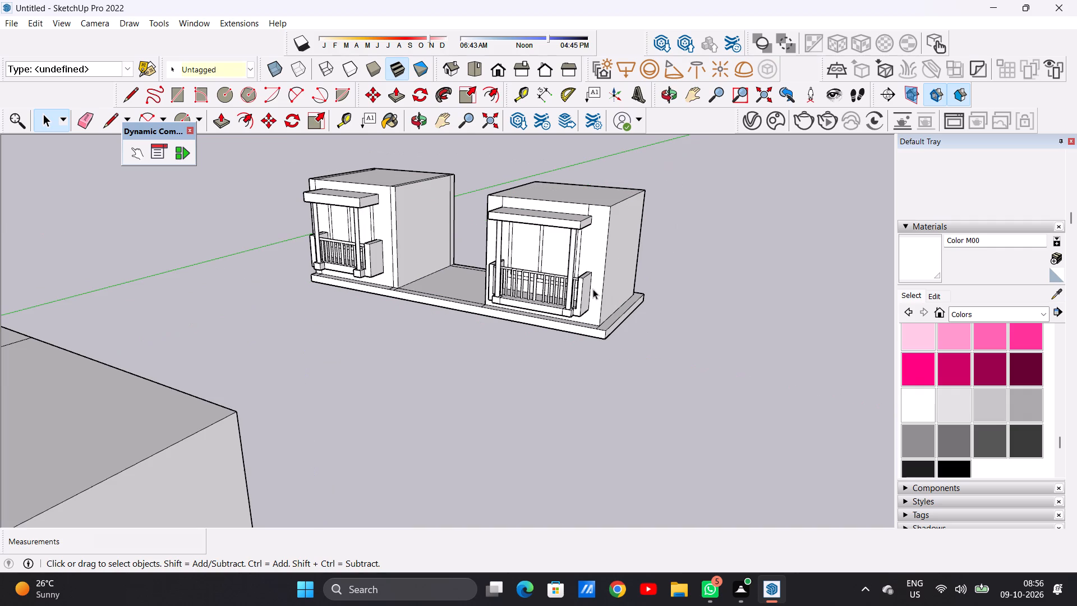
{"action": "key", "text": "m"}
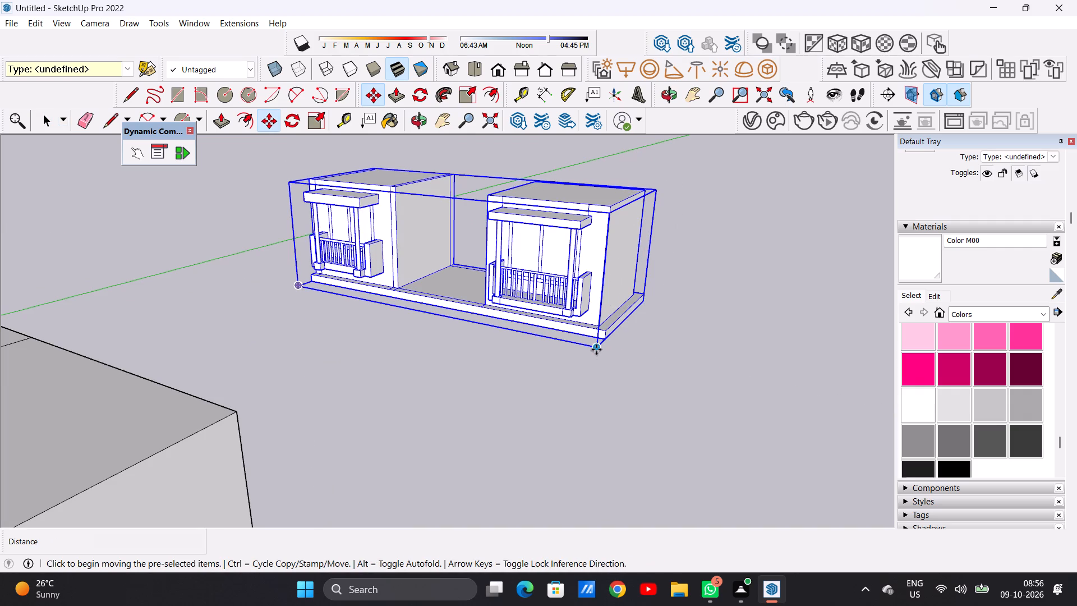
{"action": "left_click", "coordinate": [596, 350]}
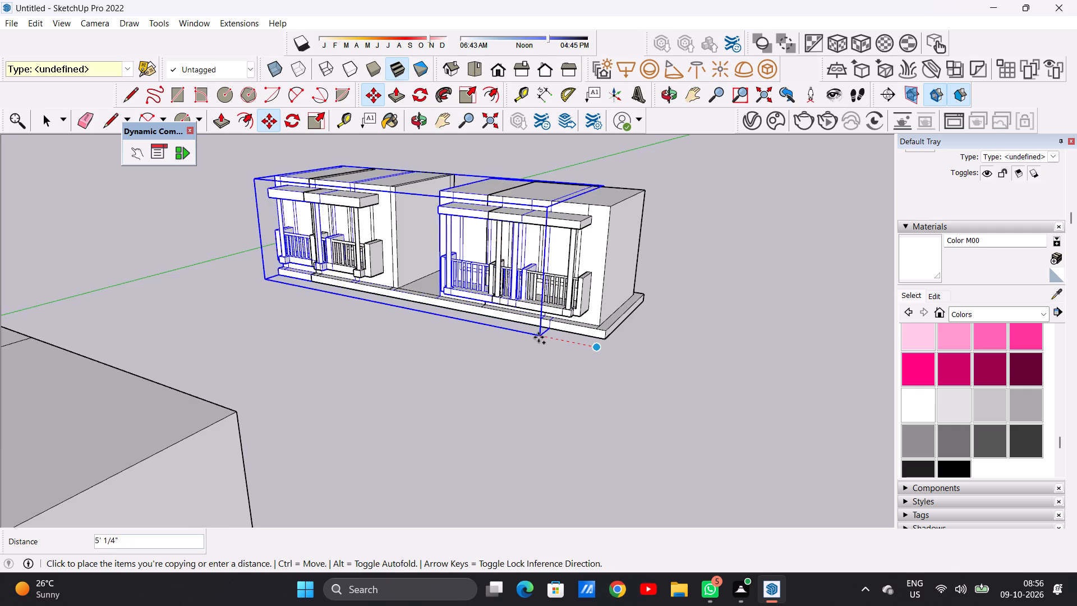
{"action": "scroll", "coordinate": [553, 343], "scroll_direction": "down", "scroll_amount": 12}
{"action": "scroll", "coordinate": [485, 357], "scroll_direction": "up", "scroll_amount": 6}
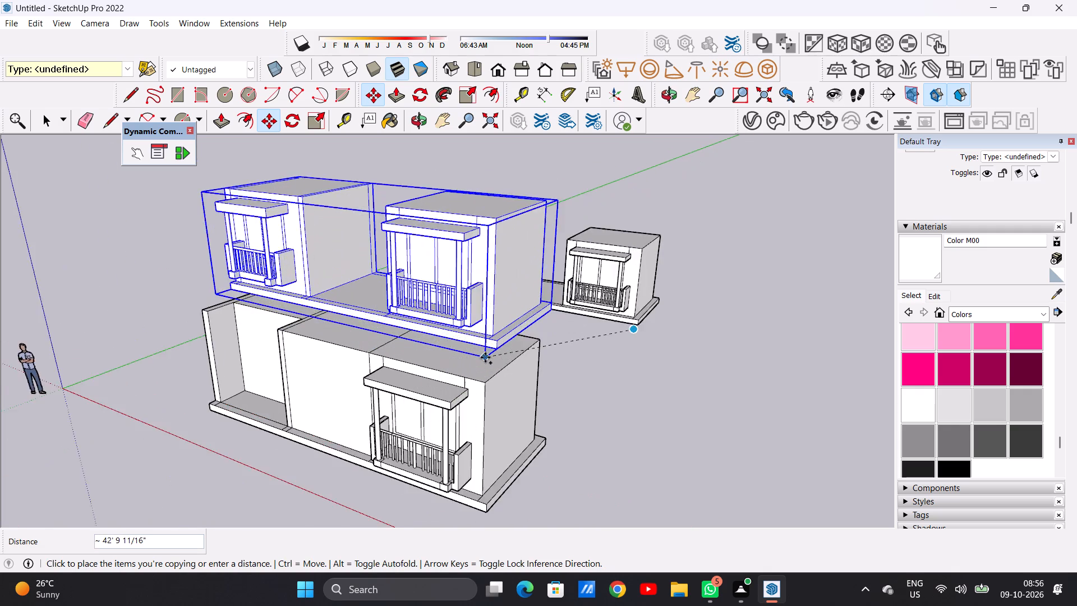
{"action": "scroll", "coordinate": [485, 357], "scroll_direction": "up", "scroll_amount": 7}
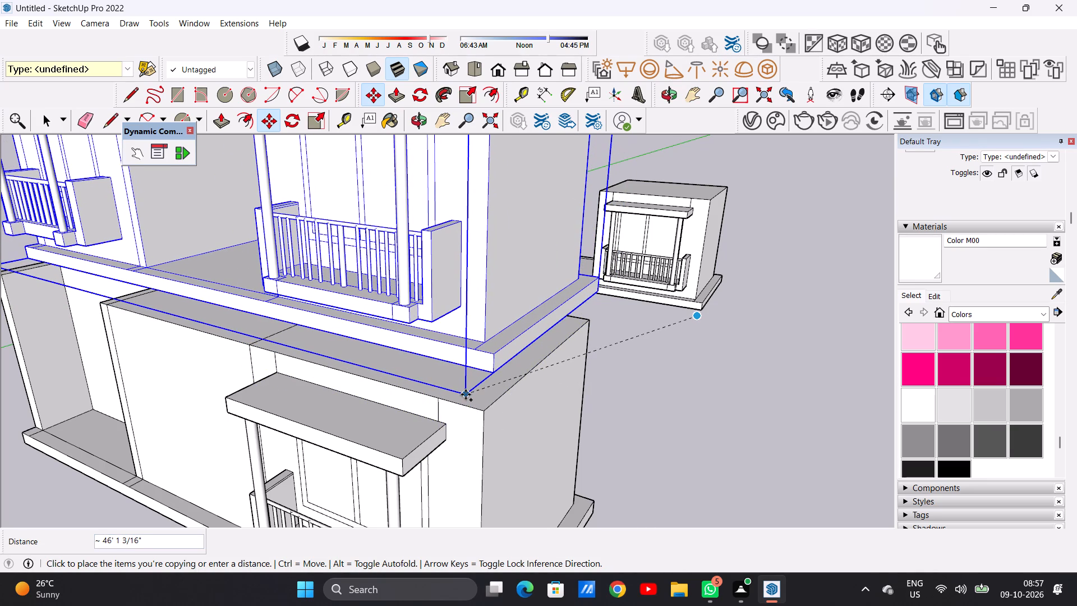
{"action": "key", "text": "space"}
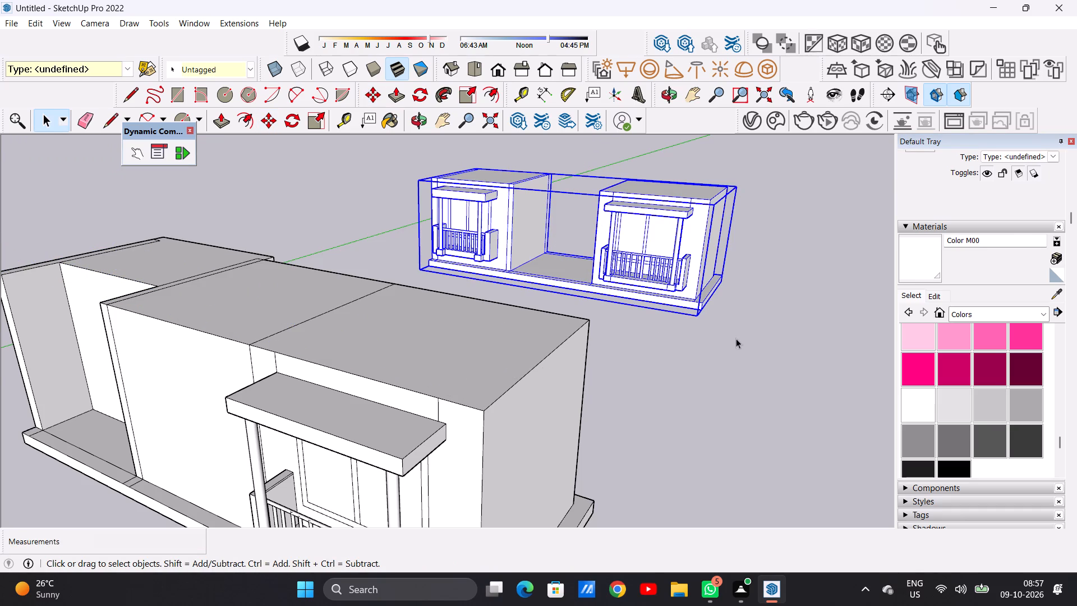
Copy the two-room balcony unit onto the ground-floor block, matching its base slab's front corner to the block's top front corner.
{"action": "scroll", "coordinate": [716, 322], "scroll_direction": "up", "scroll_amount": 5}
{"action": "middle_click_drag", "start_coordinate": [708, 315], "coordinate": [645, 319]}
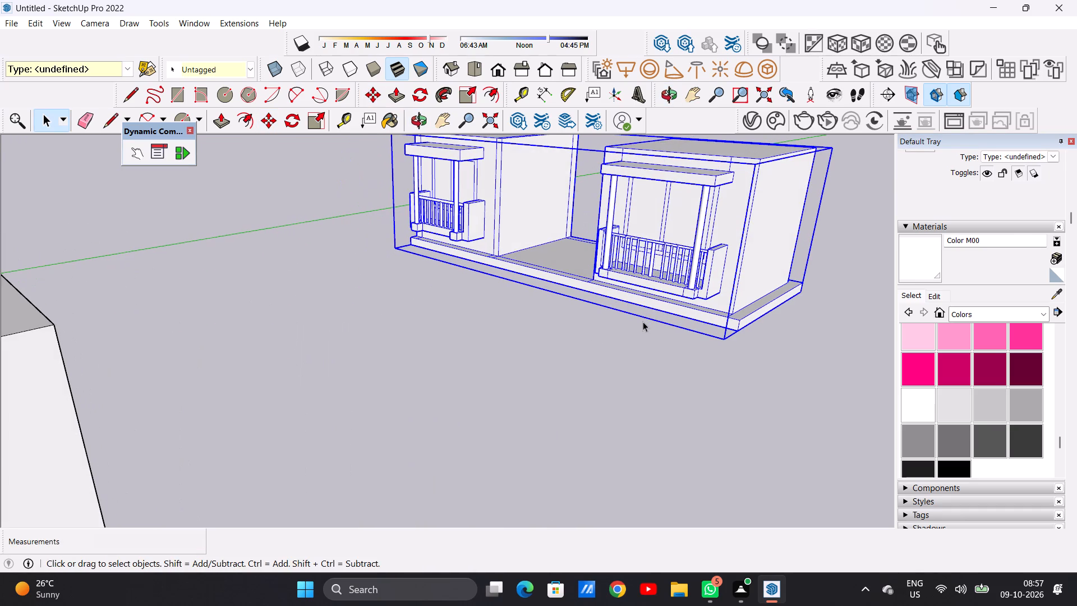
{"action": "key", "text": "m"}
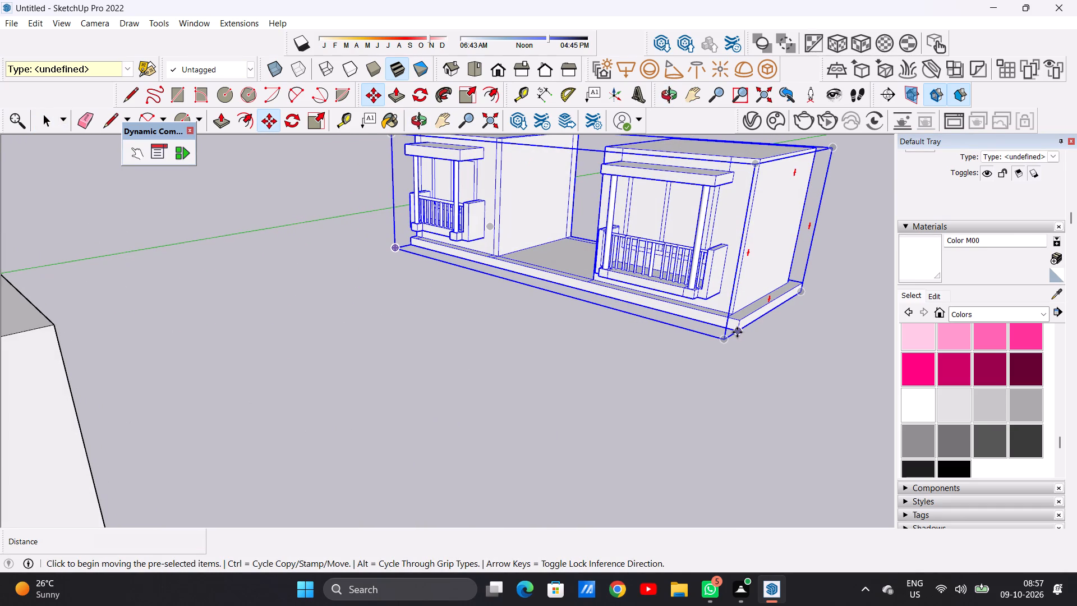
{"action": "left_click", "coordinate": [737, 332]}
{"action": "scroll", "coordinate": [629, 329], "scroll_direction": "down", "scroll_amount": 7}
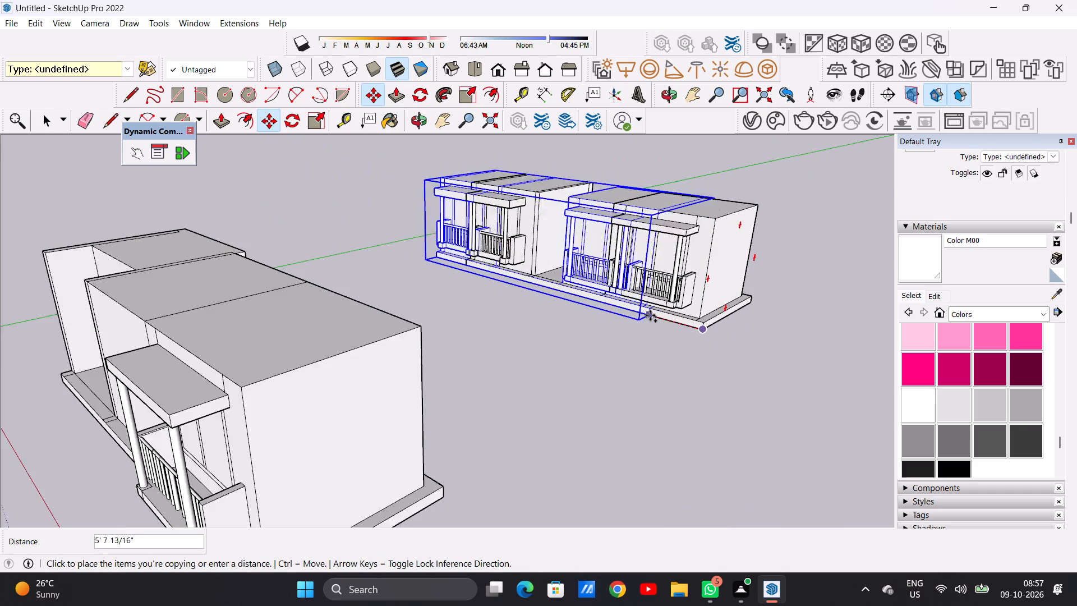
{"action": "scroll", "coordinate": [650, 315], "scroll_direction": "down", "scroll_amount": 2}
{"action": "scroll", "coordinate": [465, 359], "scroll_direction": "up", "scroll_amount": 10}
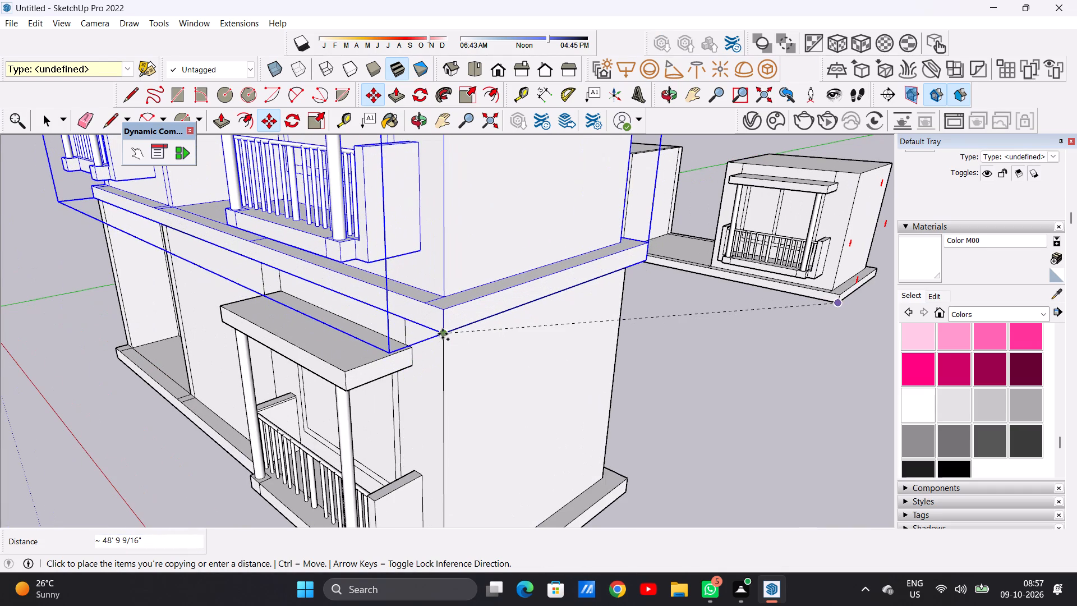
{"action": "left_click", "coordinate": [443, 334]}
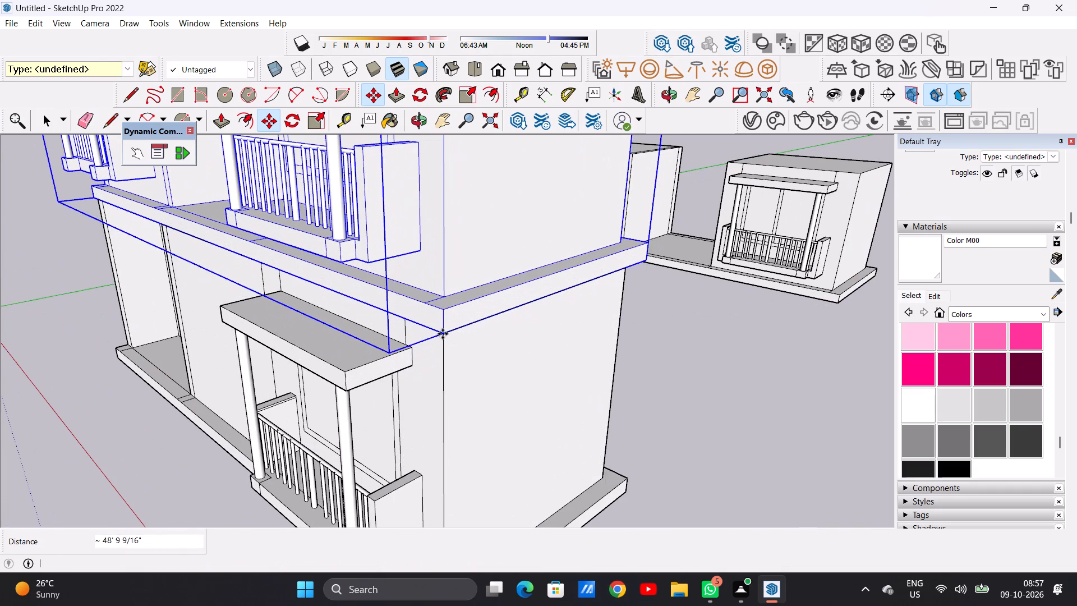
{"action": "key", "text": "space"}
{"action": "left_click", "coordinate": [679, 351]}
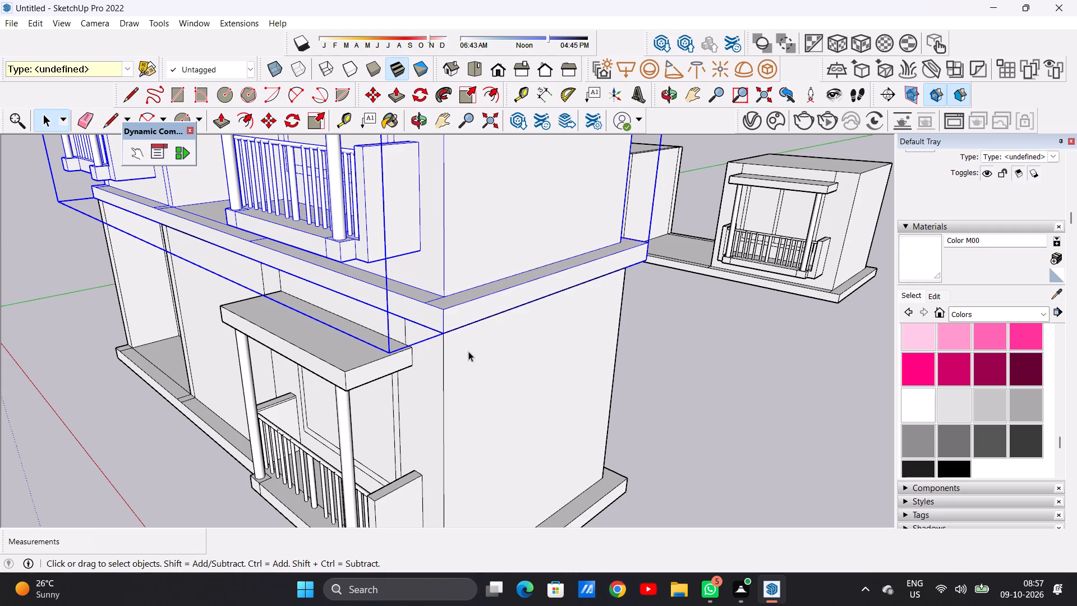
Examine how the stacked upper floor's slab lines up with the ground-floor walls at both ends.
{"action": "scroll", "coordinate": [468, 351], "scroll_direction": "down", "scroll_amount": 7}
{"action": "middle_click_drag", "start_coordinate": [462, 373], "coordinate": [639, 304]}
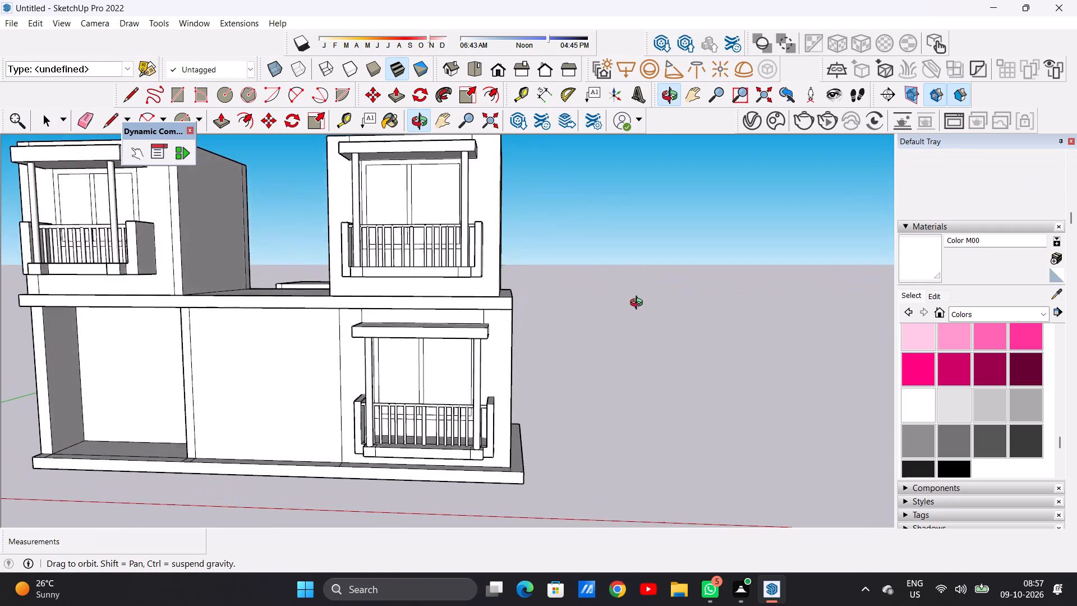
{"action": "middle_click_drag", "start_coordinate": [639, 304], "coordinate": [638, 307]}
{"action": "scroll", "coordinate": [544, 348], "scroll_direction": "down", "scroll_amount": 10}
{"action": "middle_click_drag", "start_coordinate": [402, 343], "coordinate": [294, 343]}
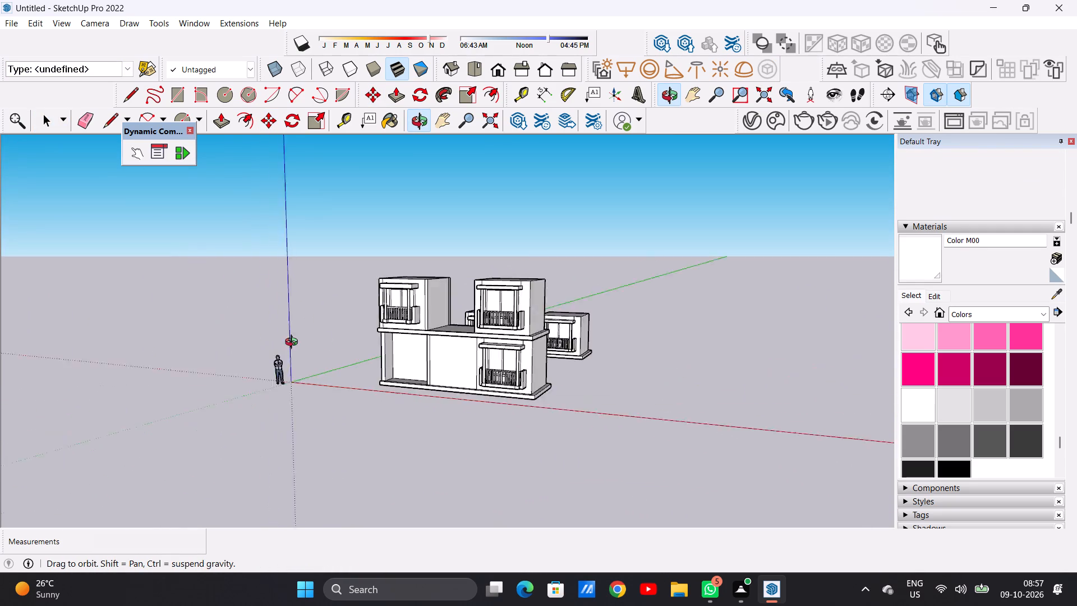
{"action": "middle_click_drag", "start_coordinate": [294, 343], "coordinate": [524, 336]}
{"action": "scroll", "coordinate": [422, 336], "scroll_direction": "up", "scroll_amount": 12}
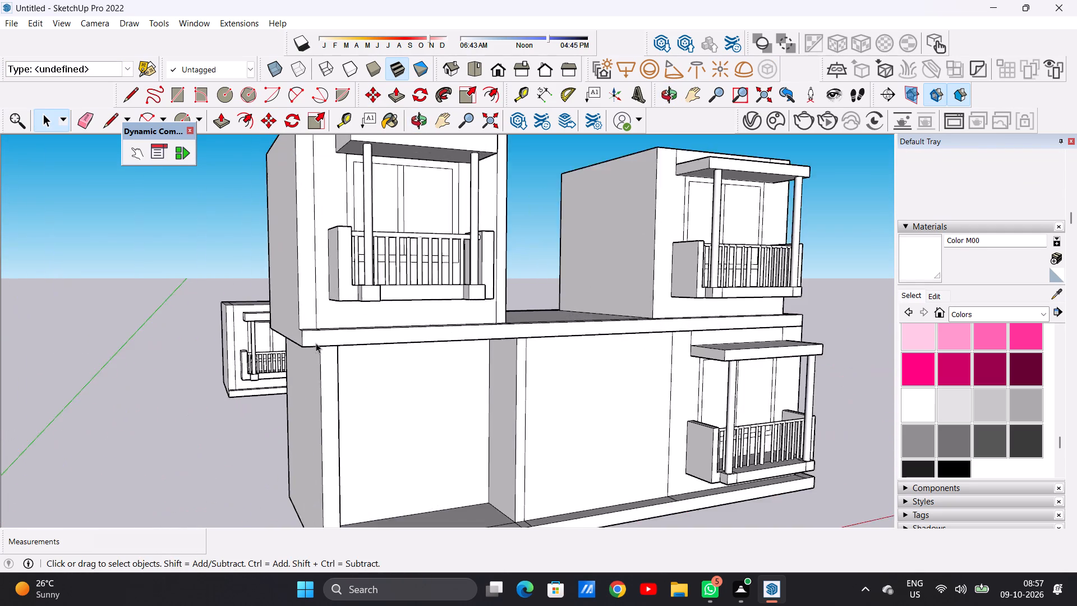
{"action": "scroll", "coordinate": [316, 343], "scroll_direction": "up", "scroll_amount": 7}
{"action": "middle_click_drag", "start_coordinate": [321, 380], "coordinate": [255, 348]}
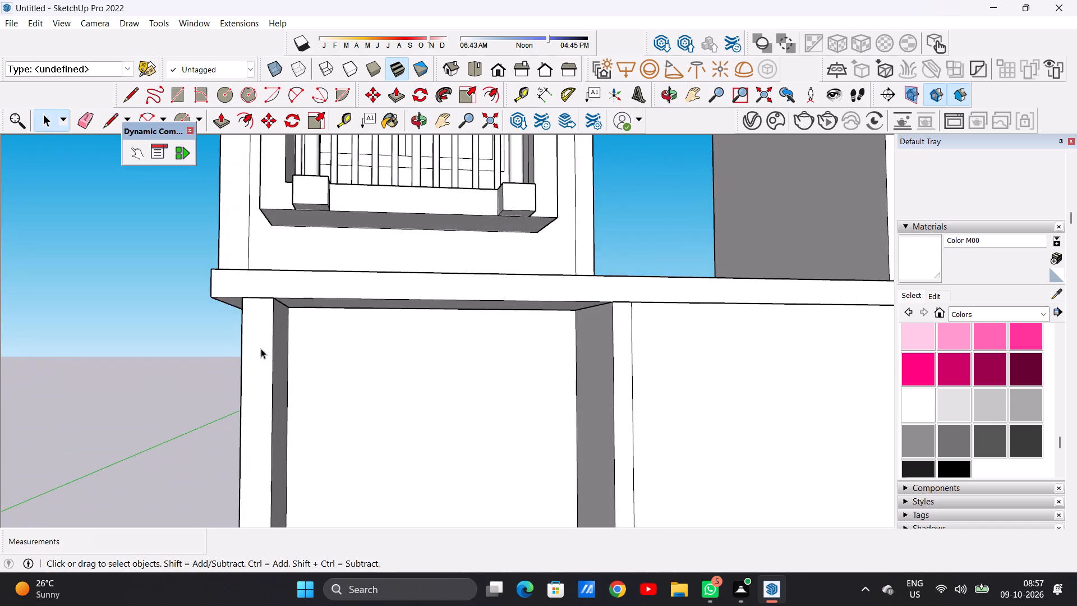
{"action": "scroll", "coordinate": [284, 356], "scroll_direction": "down", "scroll_amount": 20}
{"action": "scroll", "coordinate": [284, 356], "scroll_direction": "down", "scroll_amount": 1}
{"action": "middle_click_drag", "start_coordinate": [505, 348], "coordinate": [275, 356]}
{"action": "scroll", "coordinate": [469, 321], "scroll_direction": "up", "scroll_amount": 14}
{"action": "middle_click_drag", "start_coordinate": [454, 389], "coordinate": [560, 306]}
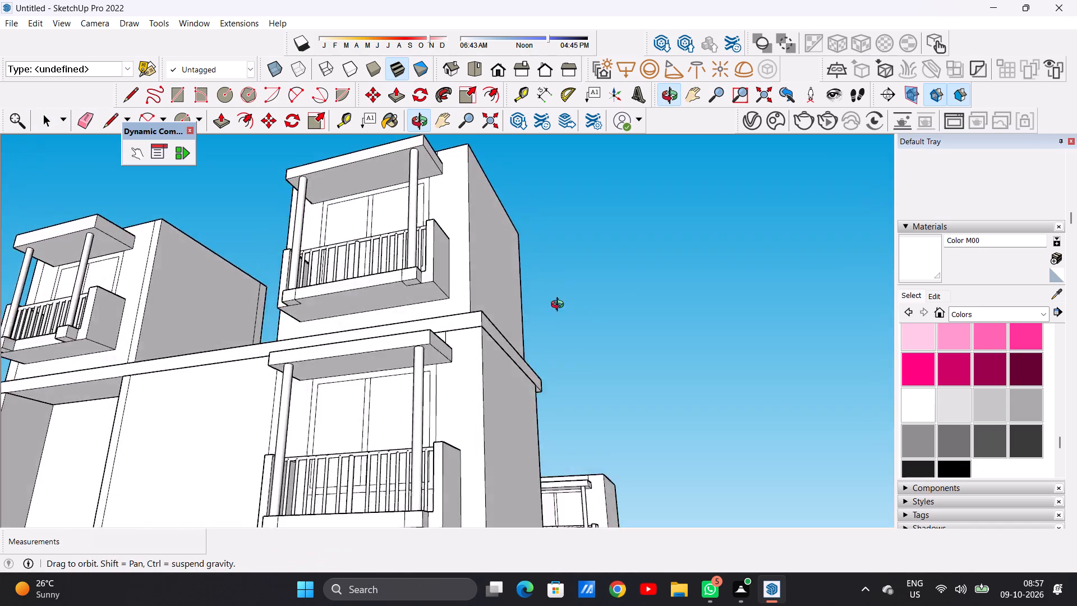
{"action": "middle_click_drag", "start_coordinate": [560, 306], "coordinate": [574, 370]}
{"action": "middle_click_drag", "start_coordinate": [491, 368], "coordinate": [564, 464]}
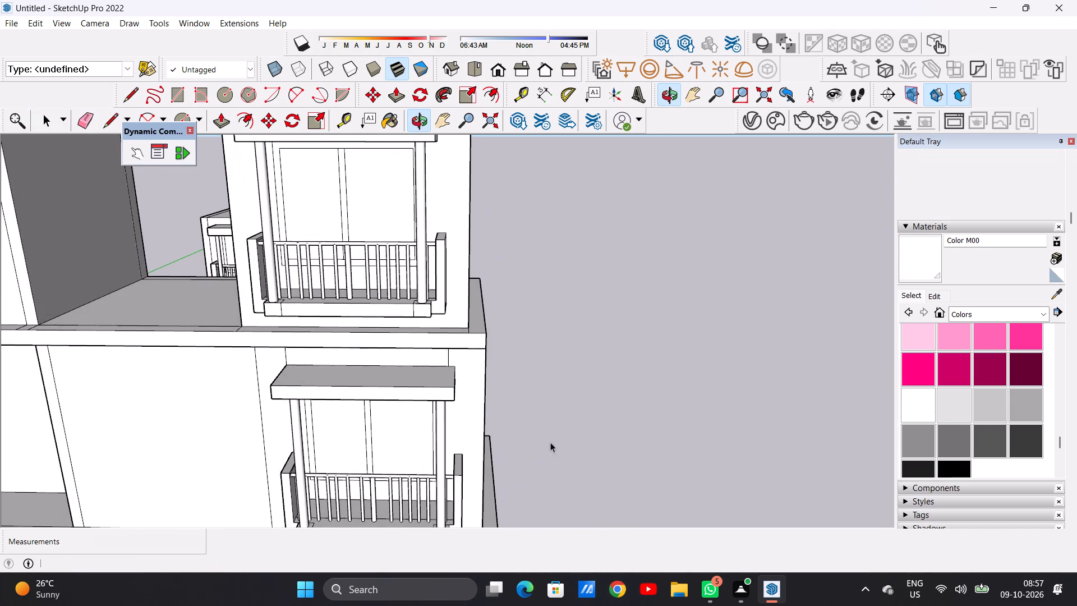
{"action": "scroll", "coordinate": [451, 301], "scroll_direction": "down", "scroll_amount": 7}
{"action": "scroll", "coordinate": [494, 371], "scroll_direction": "up", "scroll_amount": 5}
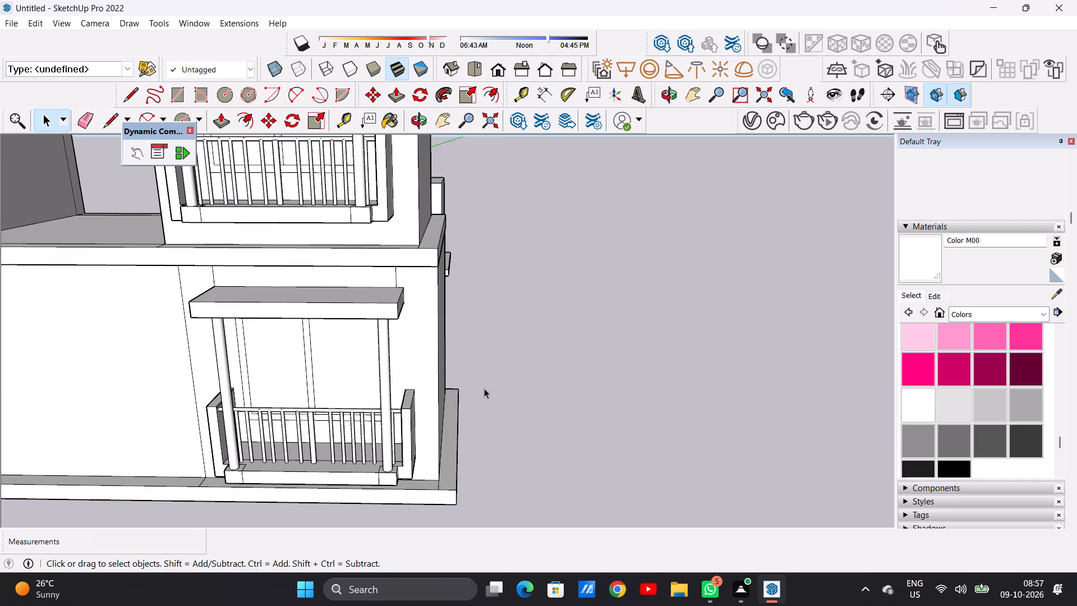
Move the upper floor unit about 6" outward along the red axis, so its slab overhangs the ground-floor end wall.
{"action": "middle_click_drag", "start_coordinate": [477, 388], "coordinate": [426, 379]}
{"action": "scroll", "coordinate": [440, 266], "scroll_direction": "up", "scroll_amount": 6}
{"action": "left_click", "coordinate": [431, 258]}
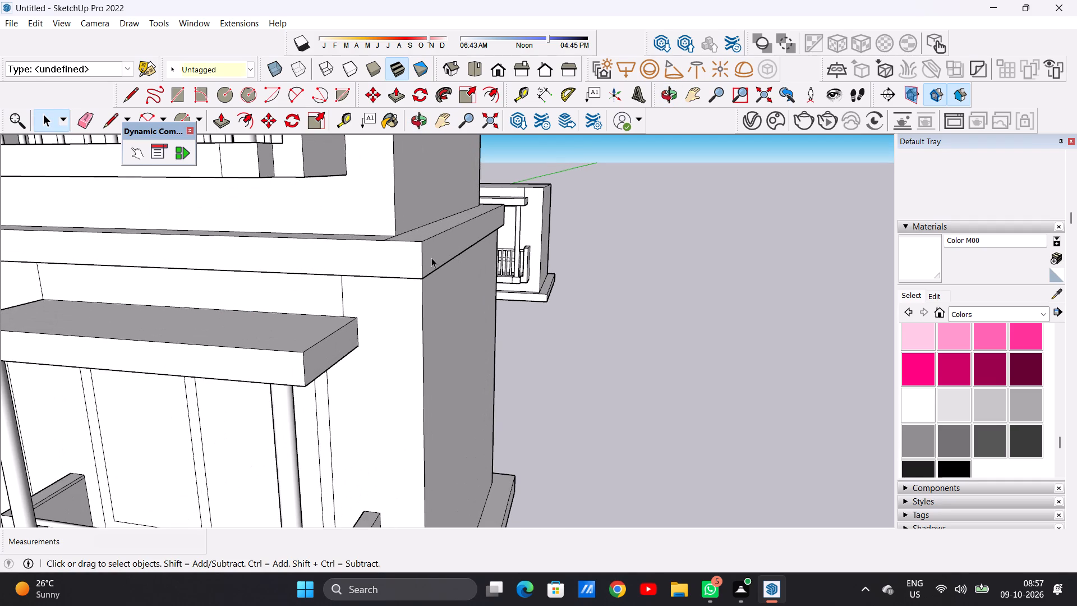
{"action": "key", "text": "m"}
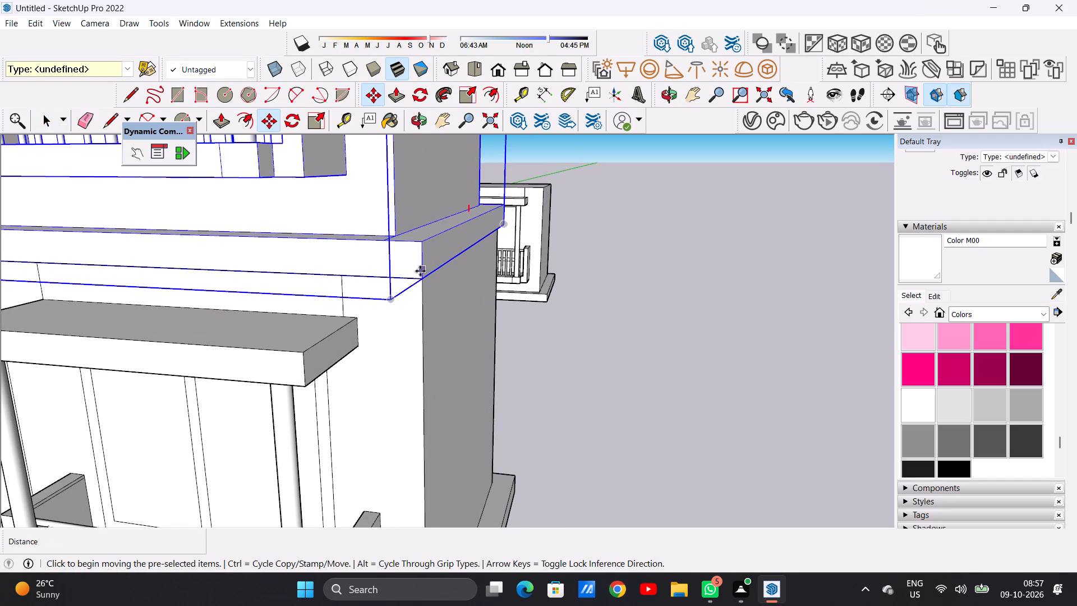
{"action": "left_click", "coordinate": [421, 278]}
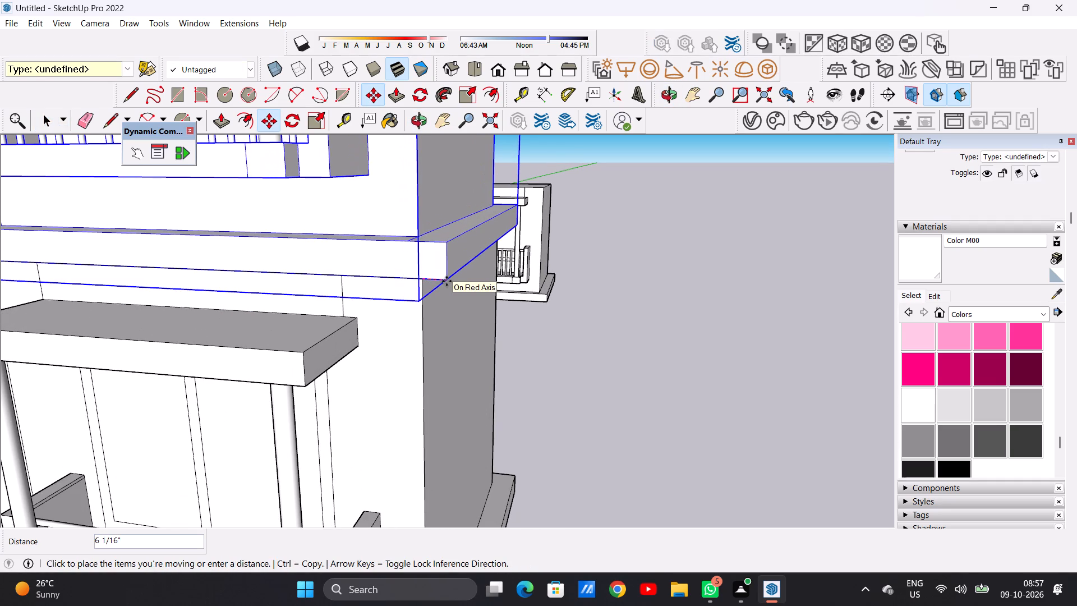
{"action": "left_click", "coordinate": [447, 281]}
{"action": "key", "text": "space"}
{"action": "left_click", "coordinate": [626, 296]}
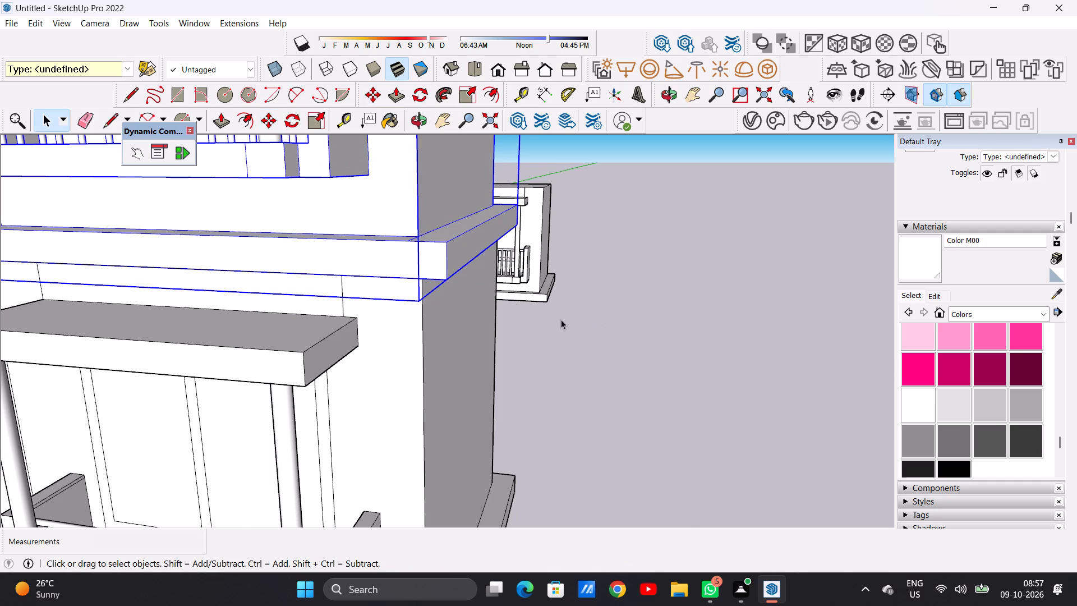
Move the upper-floor unit slightly inward along the façade to reduce its slab's overhang past the ground-floor end wall.
{"action": "scroll", "coordinate": [564, 323], "scroll_direction": "down", "scroll_amount": 10}
{"action": "middle_click_drag", "start_coordinate": [332, 336], "coordinate": [628, 286]}
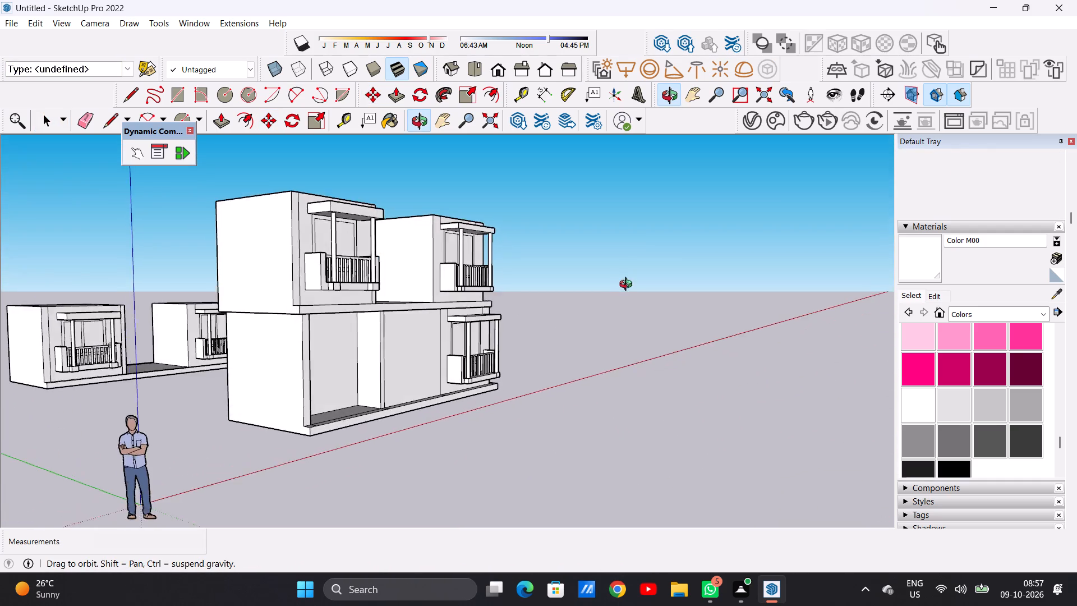
{"action": "middle_click_drag", "start_coordinate": [628, 286], "coordinate": [495, 204]}
{"action": "middle_click_drag", "start_coordinate": [462, 204], "coordinate": [338, 263]}
{"action": "scroll", "coordinate": [573, 310], "scroll_direction": "up", "scroll_amount": 5}
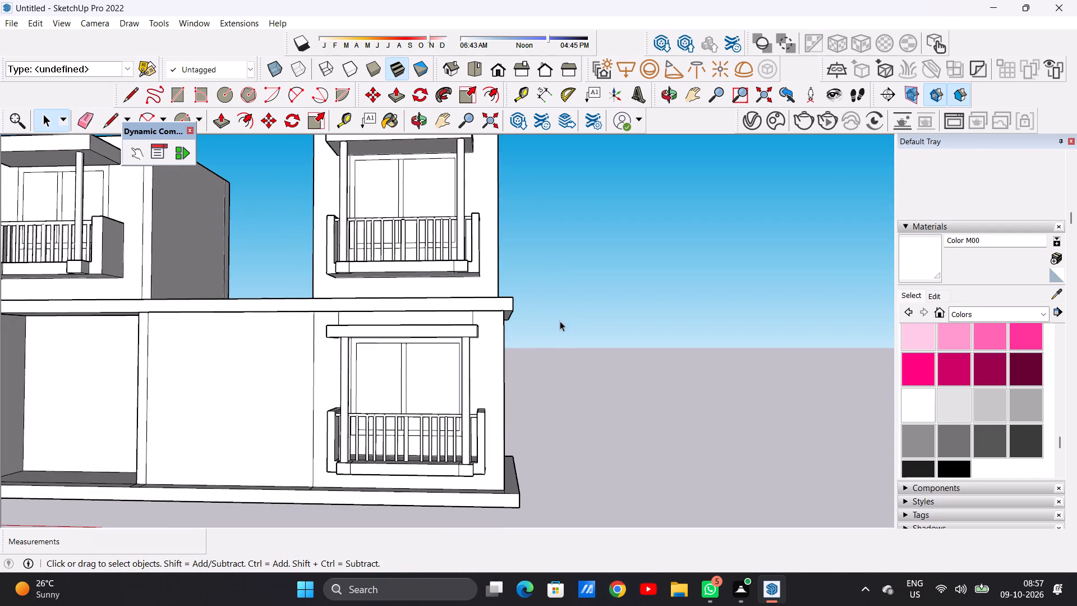
{"action": "middle_click_drag", "start_coordinate": [560, 334], "coordinate": [490, 362]}
{"action": "middle_click", "coordinate": [490, 362]}
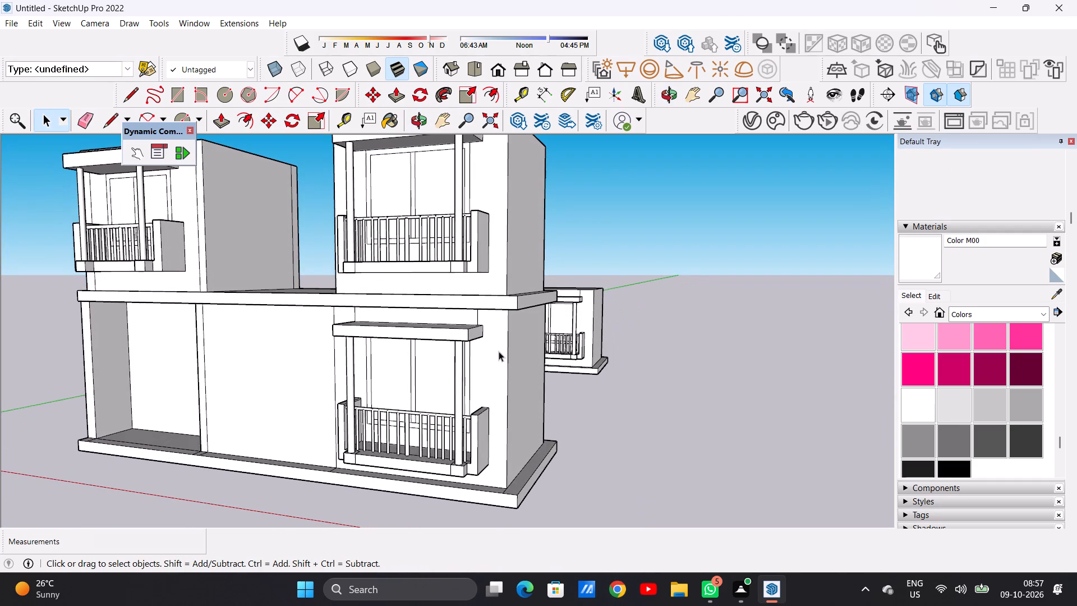
{"action": "scroll", "coordinate": [509, 331], "scroll_direction": "up", "scroll_amount": 6}
{"action": "left_click", "coordinate": [521, 277]}
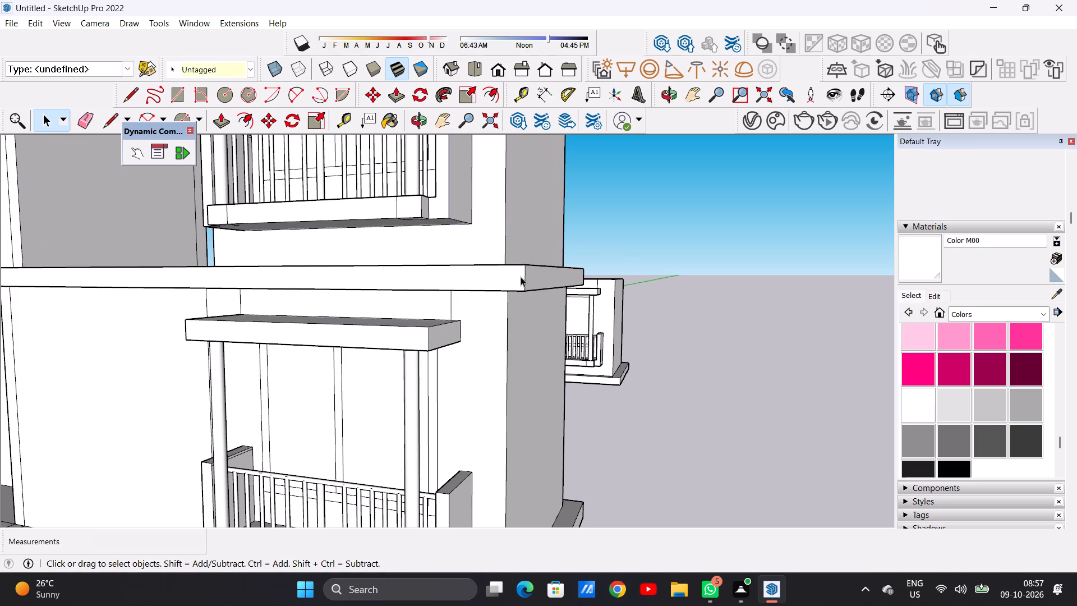
{"action": "key", "text": "m"}
{"action": "left_click", "coordinate": [526, 293]}
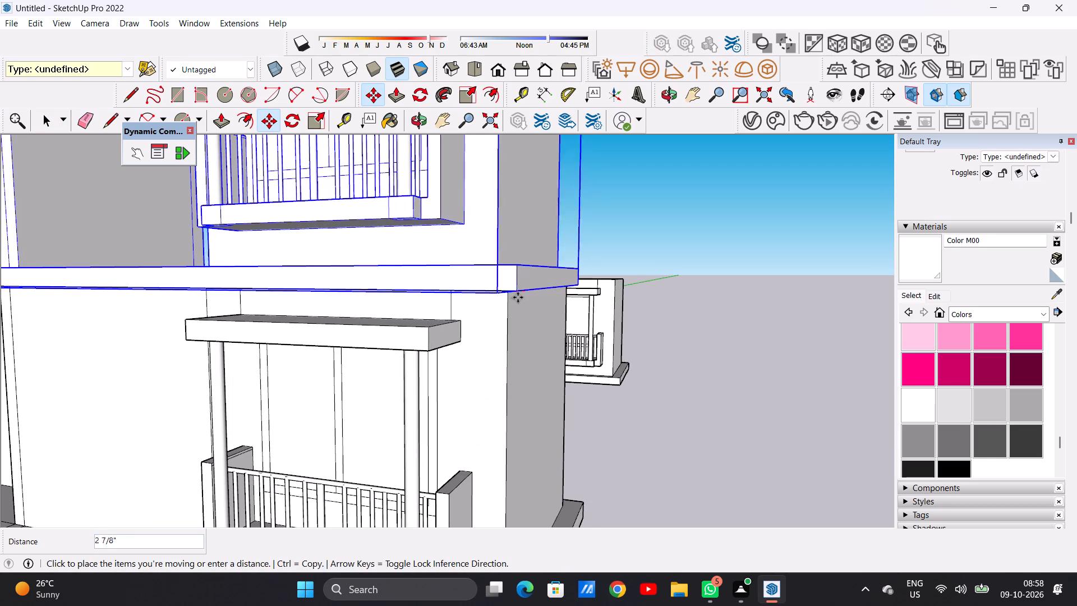
{"action": "left_click", "coordinate": [521, 297]}
{"action": "key", "text": "space"}
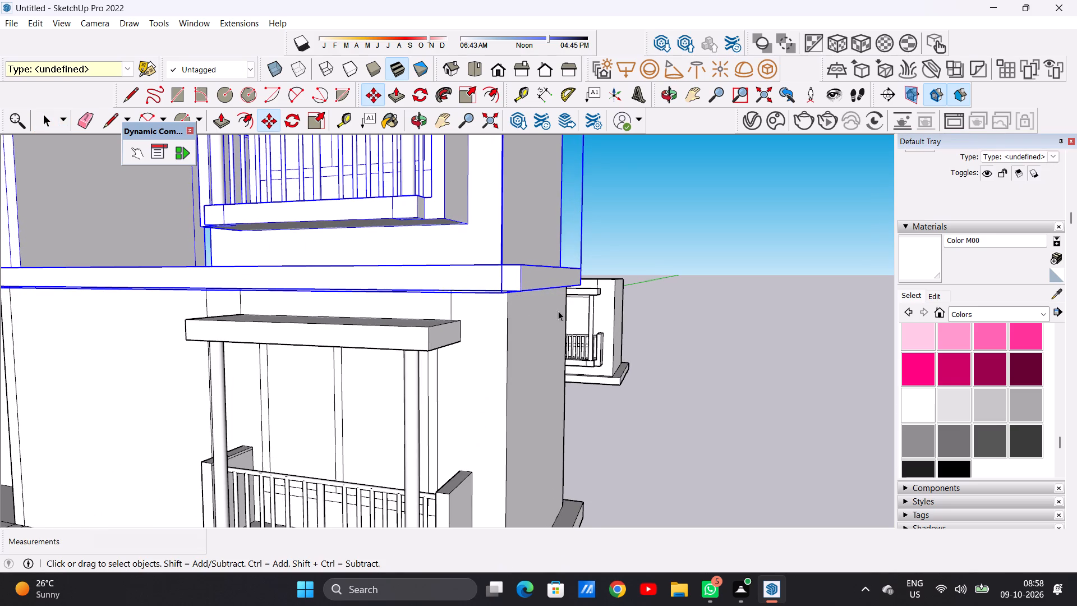
{"action": "left_click", "coordinate": [671, 342]}
Examine how the upper slab's front corner meets the ground-floor wall beneath it at the balcony end.
{"action": "scroll", "coordinate": [525, 291], "scroll_direction": "down", "scroll_amount": 3}
{"action": "middle_click_drag", "start_coordinate": [501, 304], "coordinate": [524, 438]}
{"action": "scroll", "coordinate": [517, 321], "scroll_direction": "up", "scroll_amount": 5}
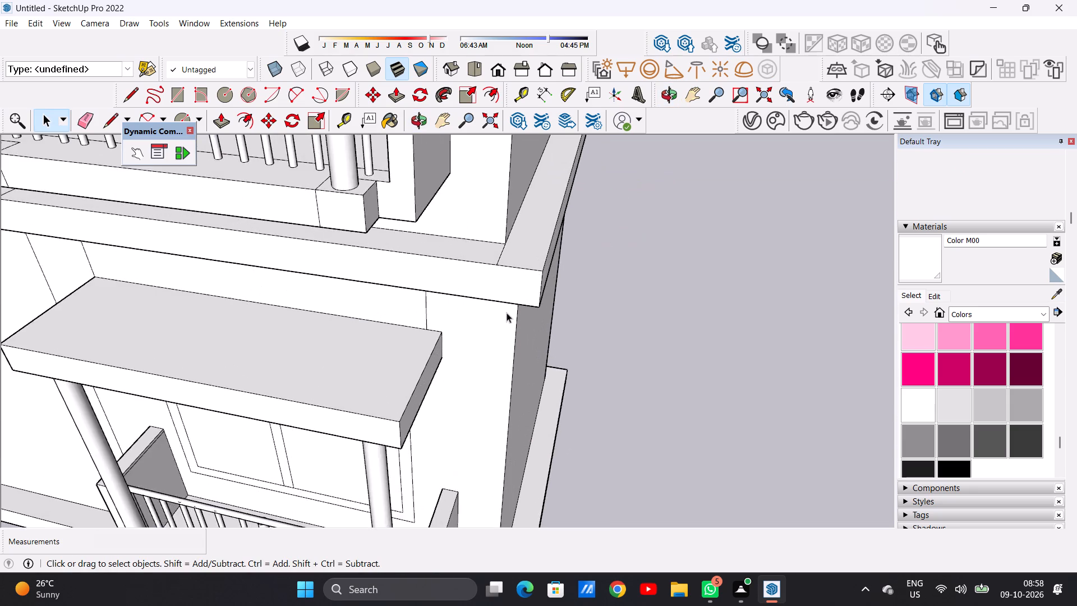
{"action": "scroll", "coordinate": [507, 313], "scroll_direction": "up", "scroll_amount": 20}
{"action": "scroll", "coordinate": [507, 313], "scroll_direction": "up", "scroll_amount": 17}
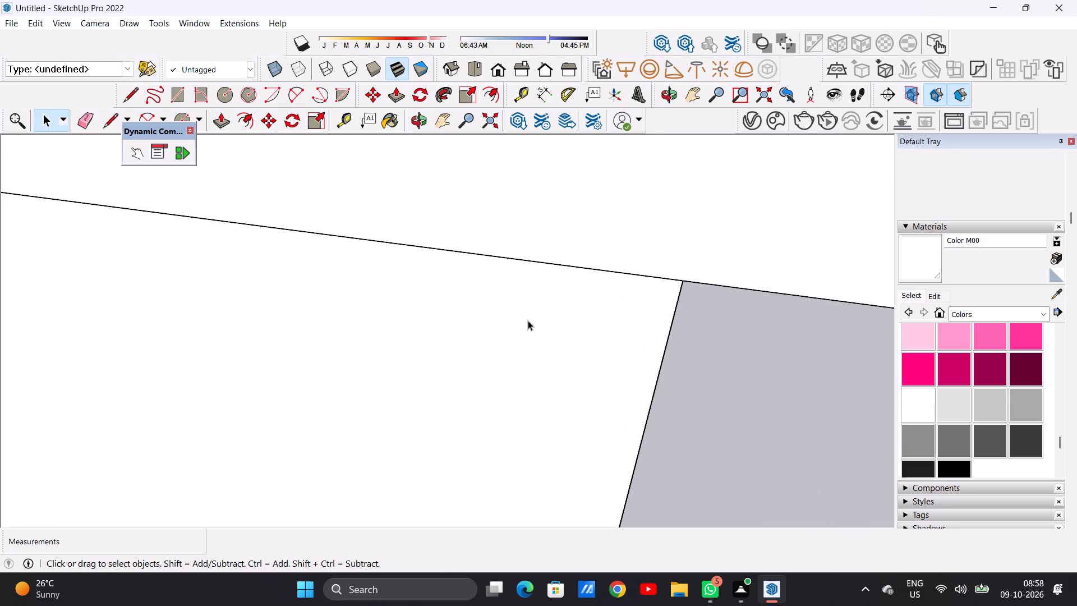
{"action": "scroll", "coordinate": [542, 319], "scroll_direction": "down", "scroll_amount": 20}
{"action": "scroll", "coordinate": [542, 319], "scroll_direction": "down", "scroll_amount": 16}
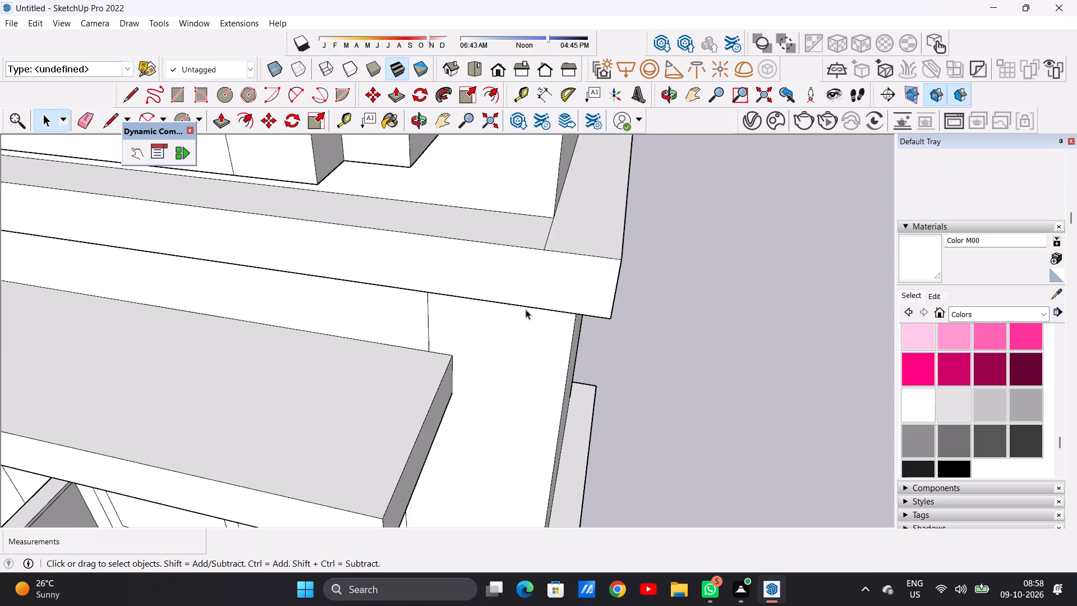
{"action": "scroll", "coordinate": [526, 309], "scroll_direction": "down", "scroll_amount": 3}
{"action": "scroll", "coordinate": [438, 296], "scroll_direction": "up", "scroll_amount": 20}
{"action": "scroll", "coordinate": [438, 296], "scroll_direction": "up", "scroll_amount": 12}
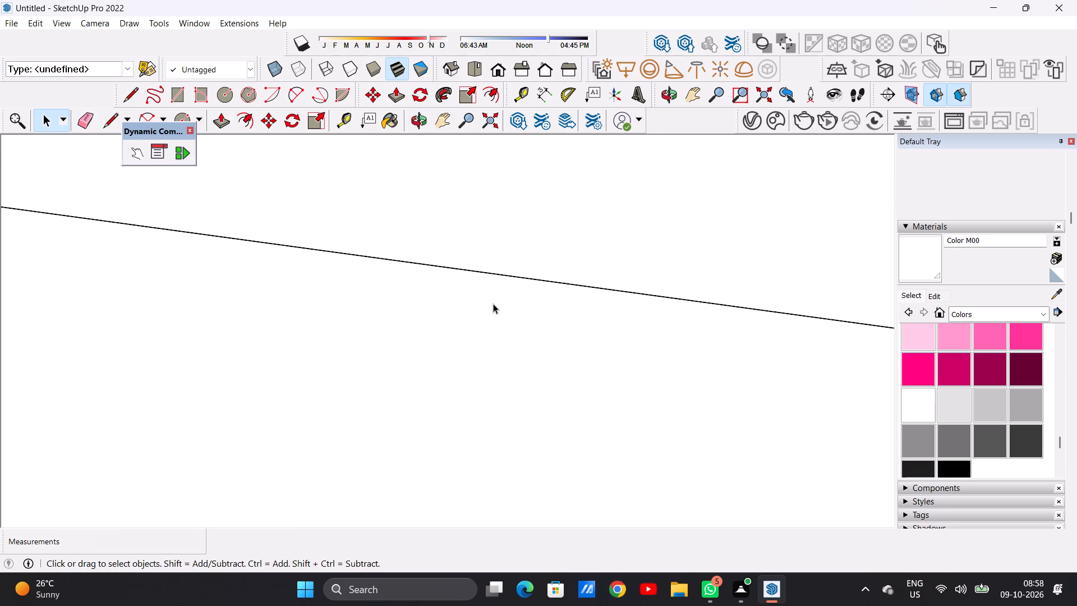
{"action": "scroll", "coordinate": [486, 316], "scroll_direction": "down", "scroll_amount": 20}
{"action": "scroll", "coordinate": [486, 316], "scroll_direction": "down", "scroll_amount": 19}
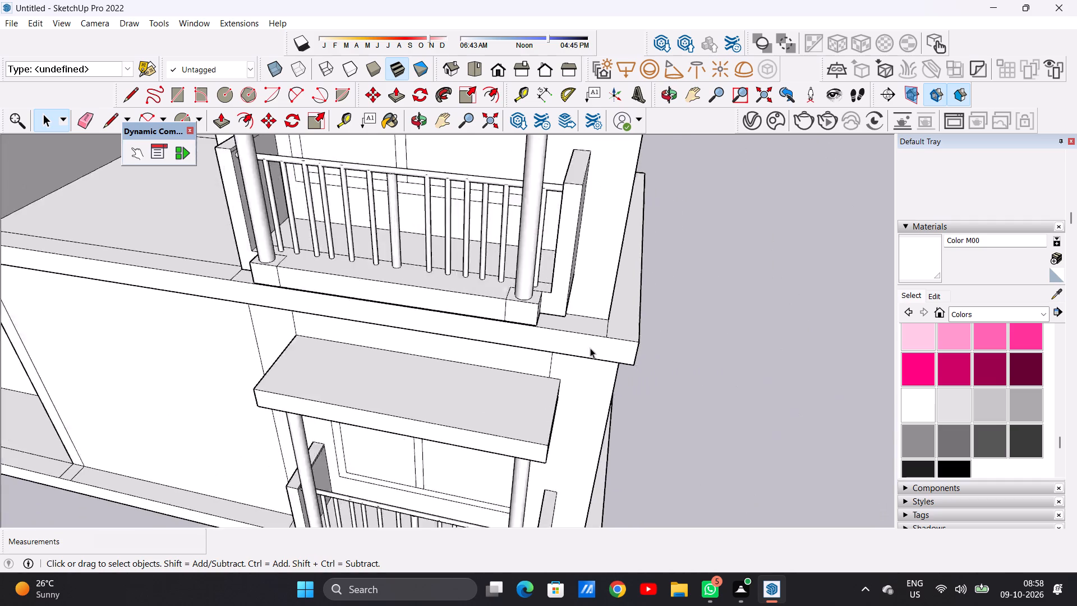
Examine the stacked two-storey building's front from lower and higher viewpoints to check the floors' overall alignment.
{"action": "scroll", "coordinate": [590, 348], "scroll_direction": "down", "scroll_amount": 7}
{"action": "middle_click_drag", "start_coordinate": [459, 362], "coordinate": [508, 266]}
{"action": "scroll", "coordinate": [514, 376], "scroll_direction": "down", "scroll_amount": 4}
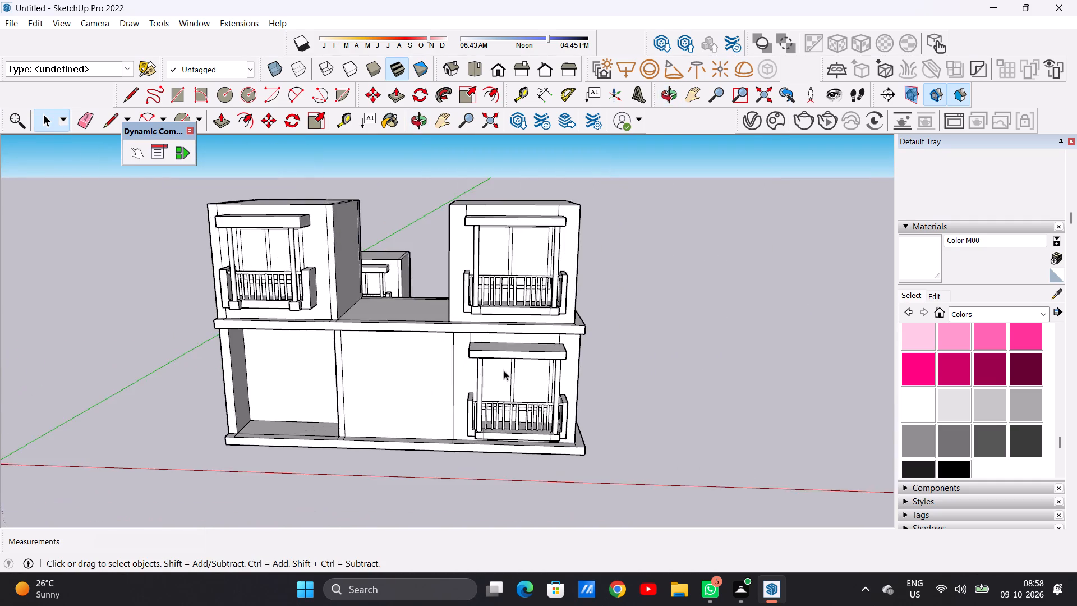
{"action": "scroll", "coordinate": [504, 370], "scroll_direction": "down", "scroll_amount": 4}
{"action": "middle_click_drag", "start_coordinate": [518, 374], "coordinate": [518, 315]}
{"action": "scroll", "coordinate": [528, 344], "scroll_direction": "up", "scroll_amount": 8}
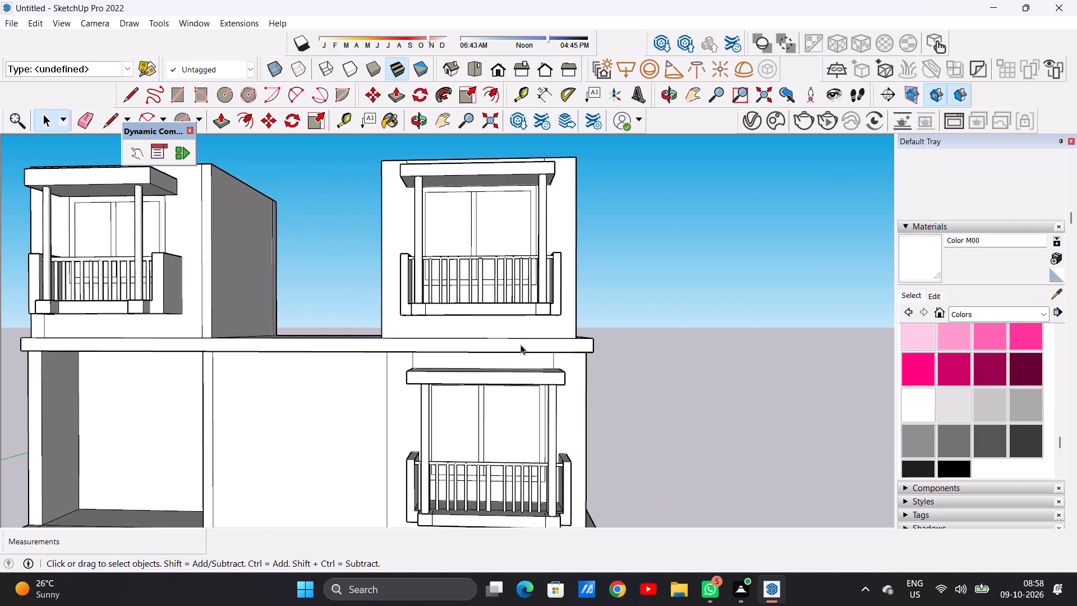
{"action": "scroll", "coordinate": [498, 349], "scroll_direction": "up", "scroll_amount": 4}
{"action": "scroll", "coordinate": [496, 423], "scroll_direction": "down", "scroll_amount": 7}
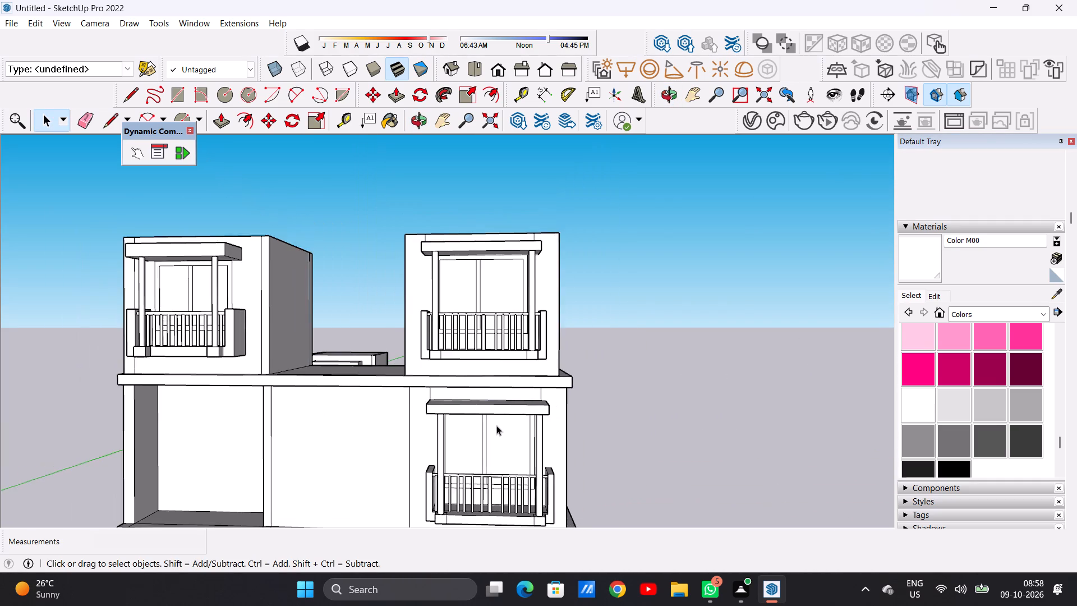
{"action": "scroll", "coordinate": [496, 425], "scroll_direction": "down", "scroll_amount": 2}
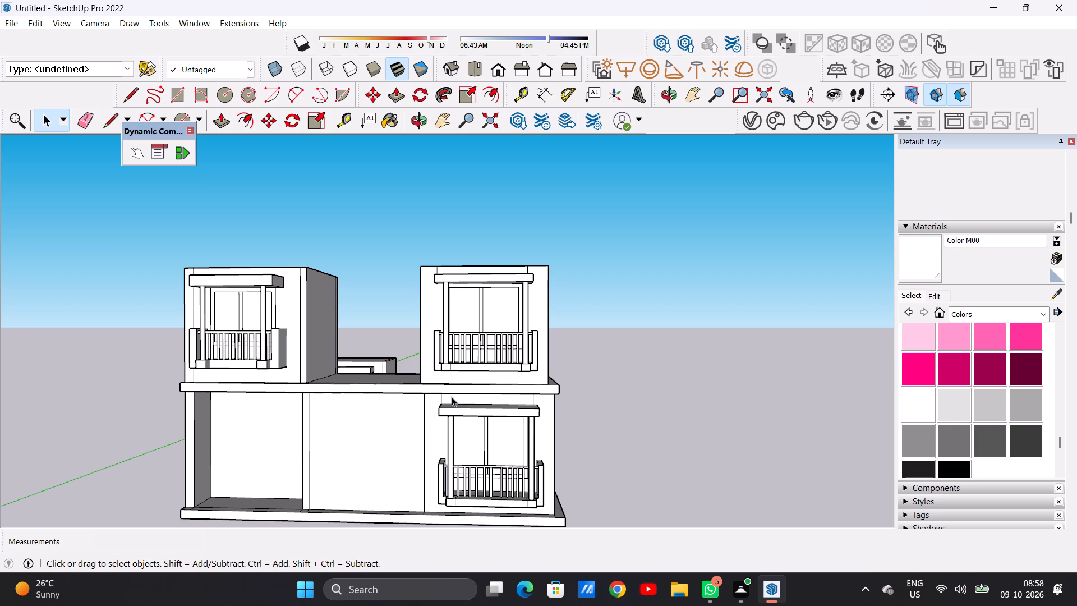
{"action": "scroll", "coordinate": [472, 395], "scroll_direction": "down", "scroll_amount": 3}
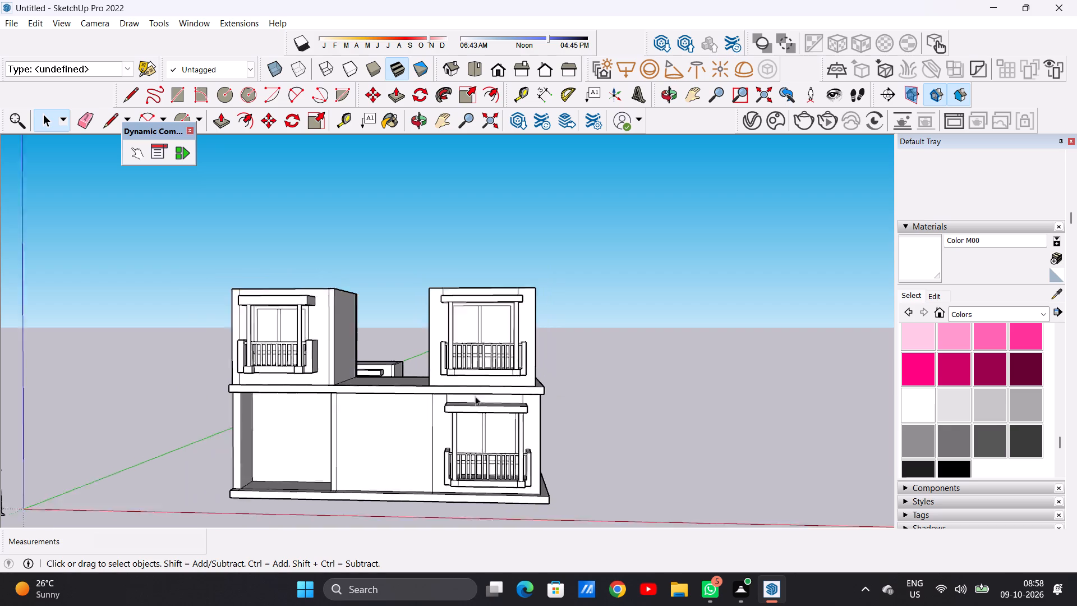
{"action": "scroll", "coordinate": [475, 396], "scroll_direction": "down", "scroll_amount": 3}
{"action": "middle_click_drag", "start_coordinate": [452, 332], "coordinate": [446, 444]}
{"action": "scroll", "coordinate": [457, 336], "scroll_direction": "up", "scroll_amount": 5}
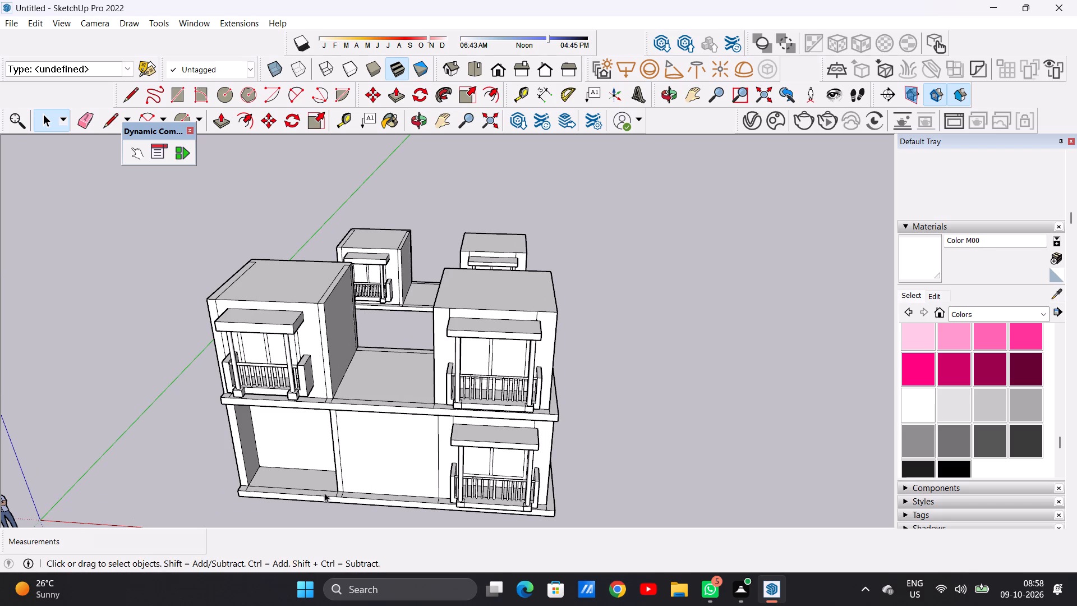
{"action": "scroll", "coordinate": [448, 368], "scroll_direction": "down", "scroll_amount": 10}
{"action": "scroll", "coordinate": [383, 374], "scroll_direction": "up", "scroll_amount": 7}
{"action": "middle_click_drag", "start_coordinate": [408, 415], "coordinate": [395, 263]}
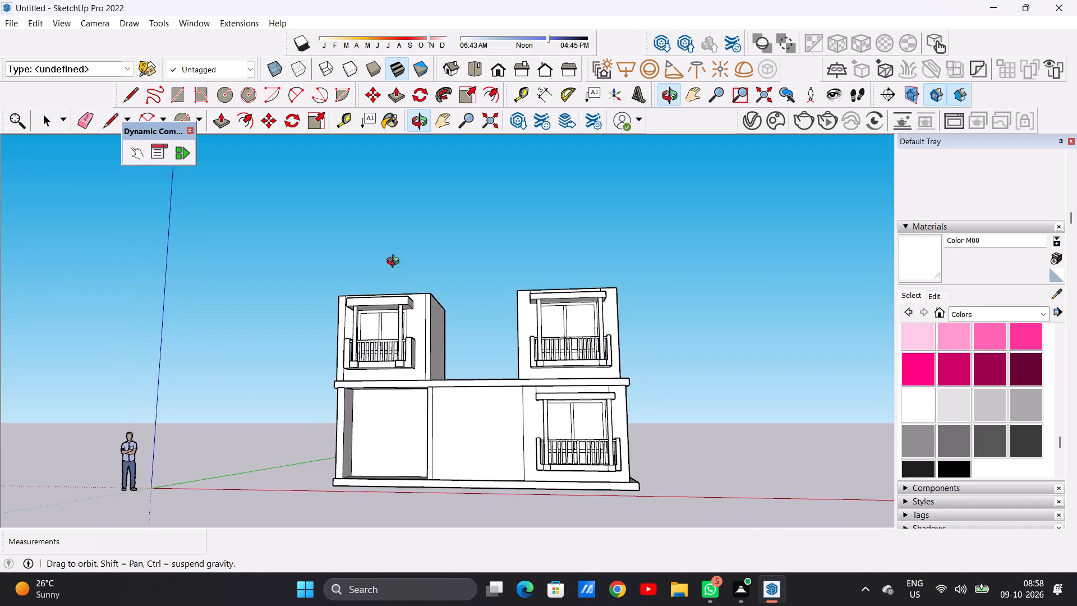
{"action": "middle_click_drag", "start_coordinate": [395, 263], "coordinate": [430, 320]}
Examine the middle of the façade, where the upper slab meets the ground-floor wall seams between the rooms.
{"action": "scroll", "coordinate": [473, 416], "scroll_direction": "up", "scroll_amount": 8}
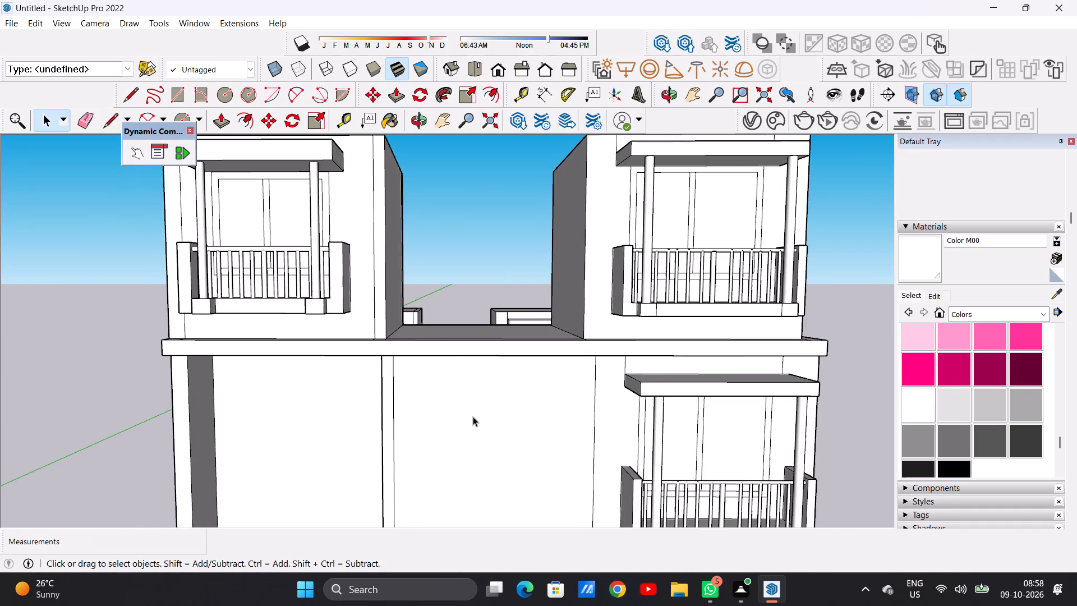
{"action": "scroll", "coordinate": [467, 397], "scroll_direction": "up", "scroll_amount": 7}
{"action": "middle_click_drag", "start_coordinate": [456, 388], "coordinate": [471, 441]}
{"action": "scroll", "coordinate": [478, 417], "scroll_direction": "down", "scroll_amount": 7}
{"action": "scroll", "coordinate": [489, 349], "scroll_direction": "down", "scroll_amount": 5}
{"action": "scroll", "coordinate": [535, 382], "scroll_direction": "up", "scroll_amount": 7}
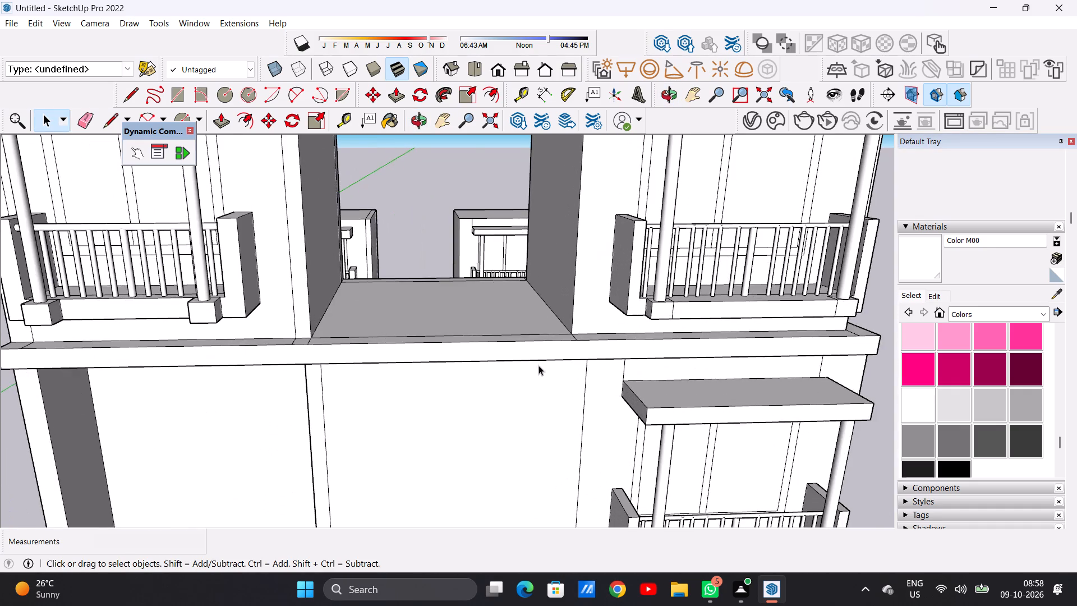
{"action": "middle_click_drag", "start_coordinate": [537, 363], "coordinate": [516, 449]}
{"action": "scroll", "coordinate": [576, 404], "scroll_direction": "up", "scroll_amount": 8}
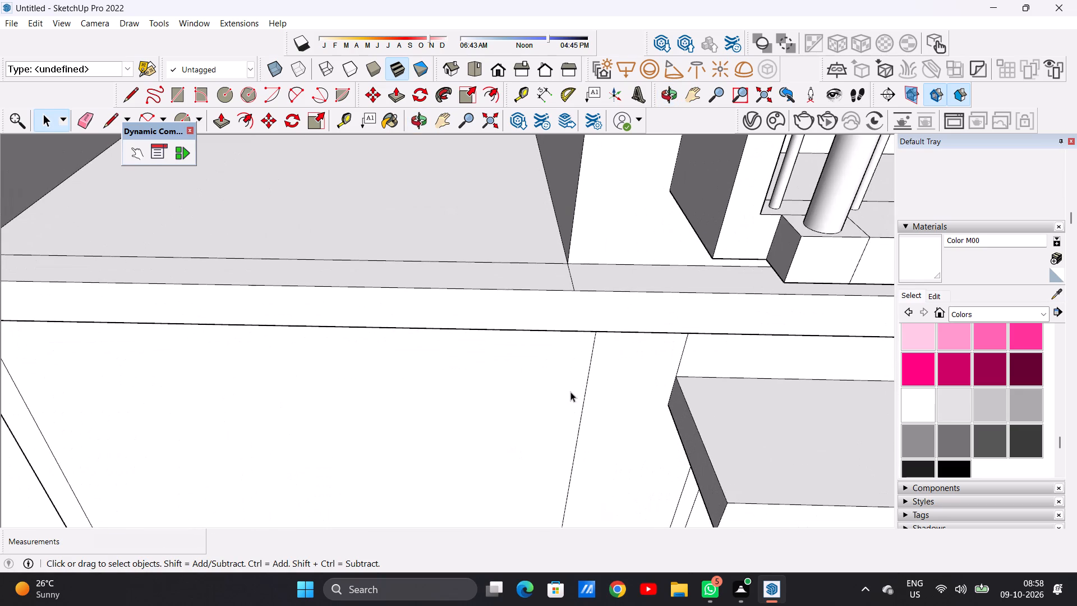
{"action": "scroll", "coordinate": [549, 373], "scroll_direction": "down", "scroll_amount": 10}
{"action": "scroll", "coordinate": [498, 322], "scroll_direction": "down", "scroll_amount": 3}
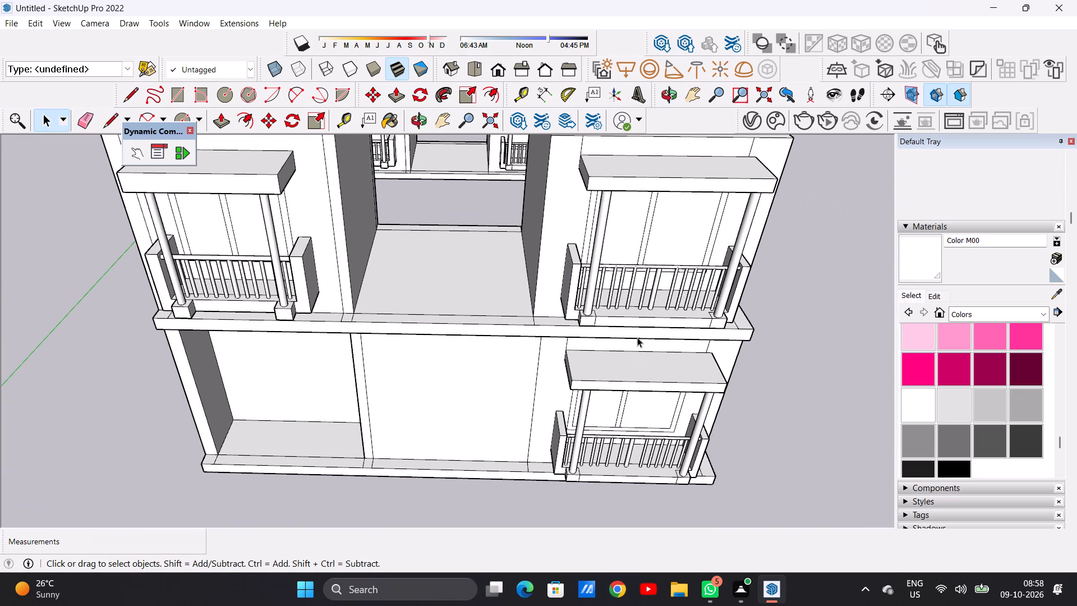
{"action": "middle_click_drag", "start_coordinate": [645, 343], "coordinate": [539, 320]}
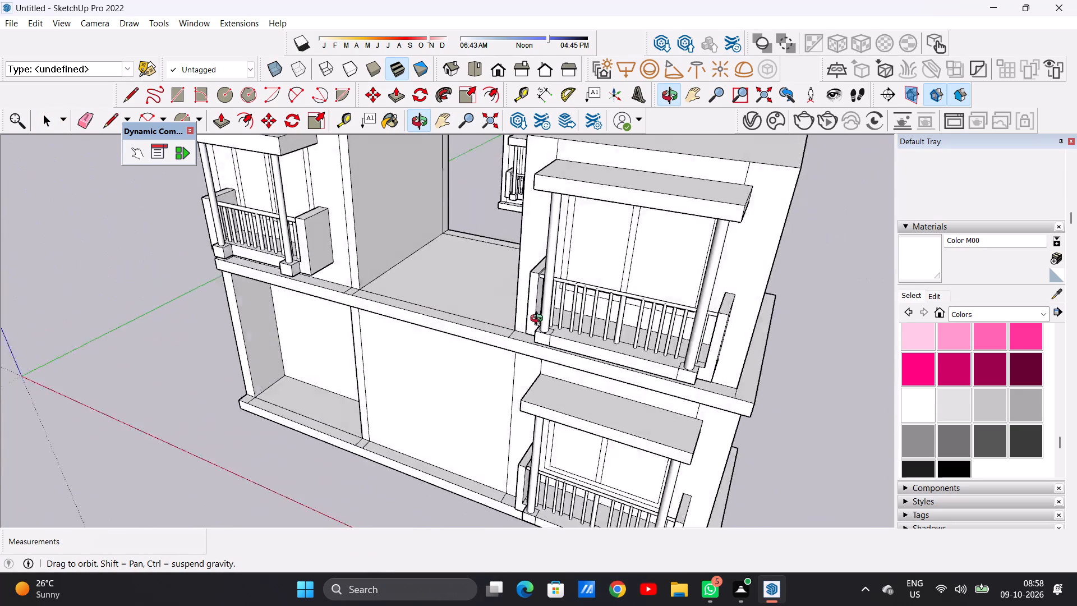
{"action": "middle_click_drag", "start_coordinate": [539, 320], "coordinate": [695, 376]}
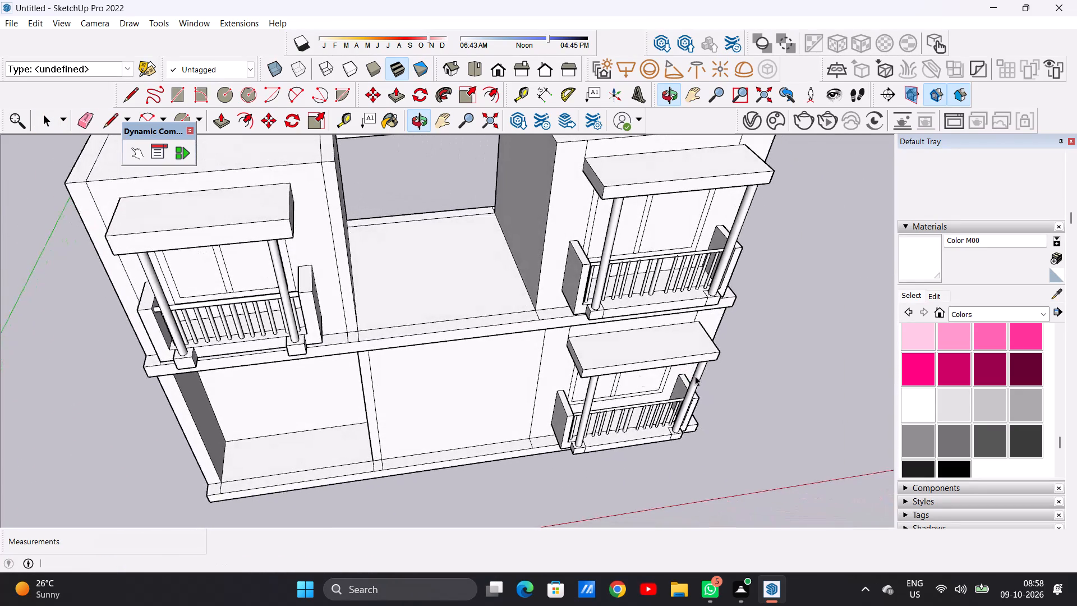
{"action": "middle_click_drag", "start_coordinate": [565, 373], "coordinate": [509, 423]}
{"action": "scroll", "coordinate": [519, 364], "scroll_direction": "up", "scroll_amount": 8}
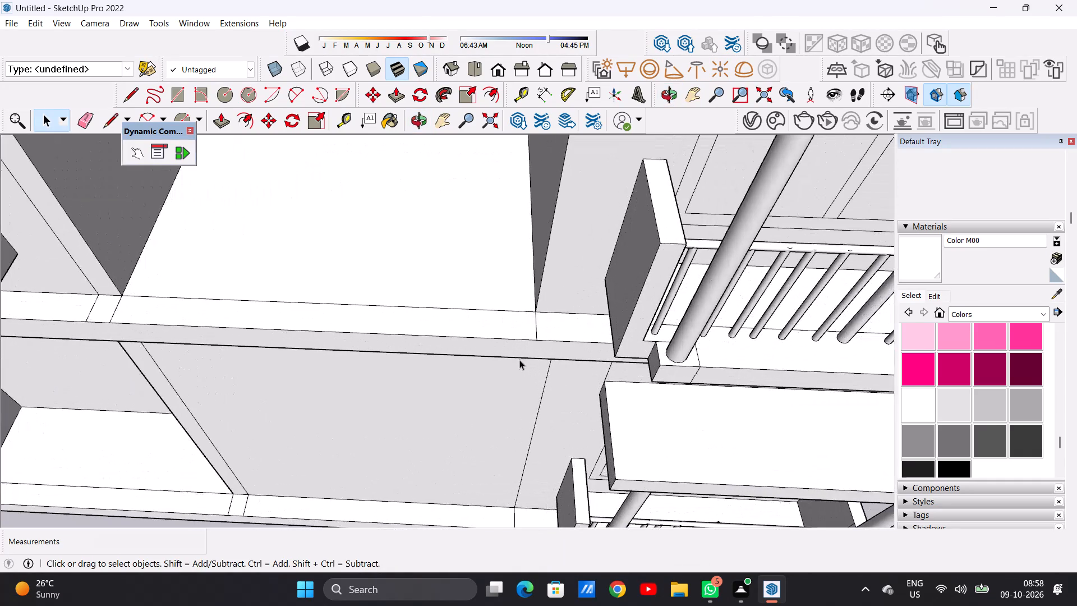
{"action": "middle_click_drag", "start_coordinate": [533, 391], "coordinate": [527, 254]}
{"action": "scroll", "coordinate": [182, 394], "scroll_direction": "up", "scroll_amount": 6}
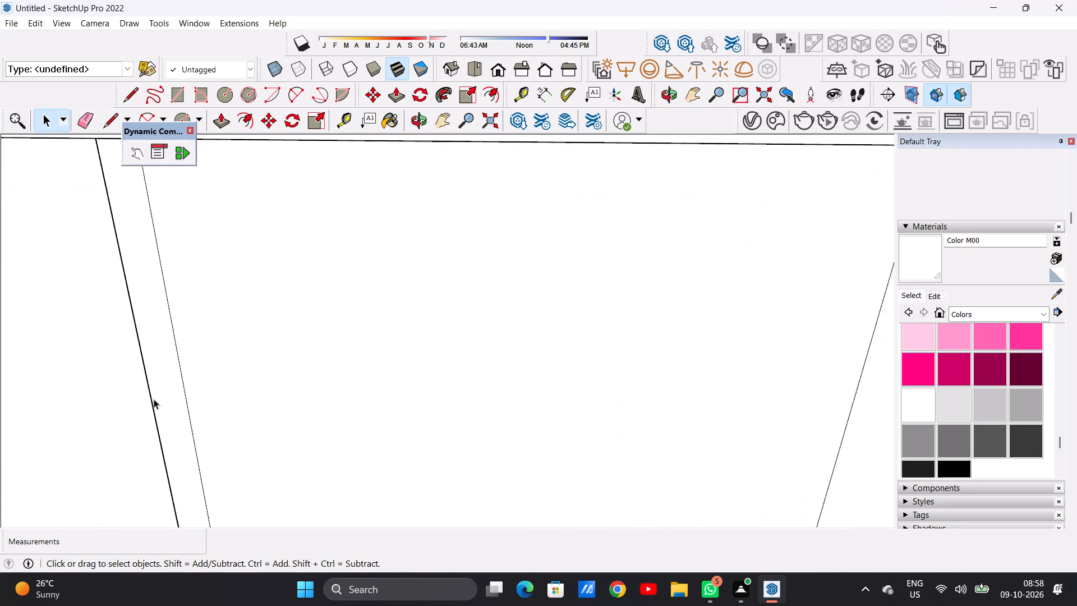
{"action": "scroll", "coordinate": [154, 399], "scroll_direction": "up", "scroll_amount": 1}
{"action": "scroll", "coordinate": [292, 417], "scroll_direction": "down", "scroll_amount": 16}
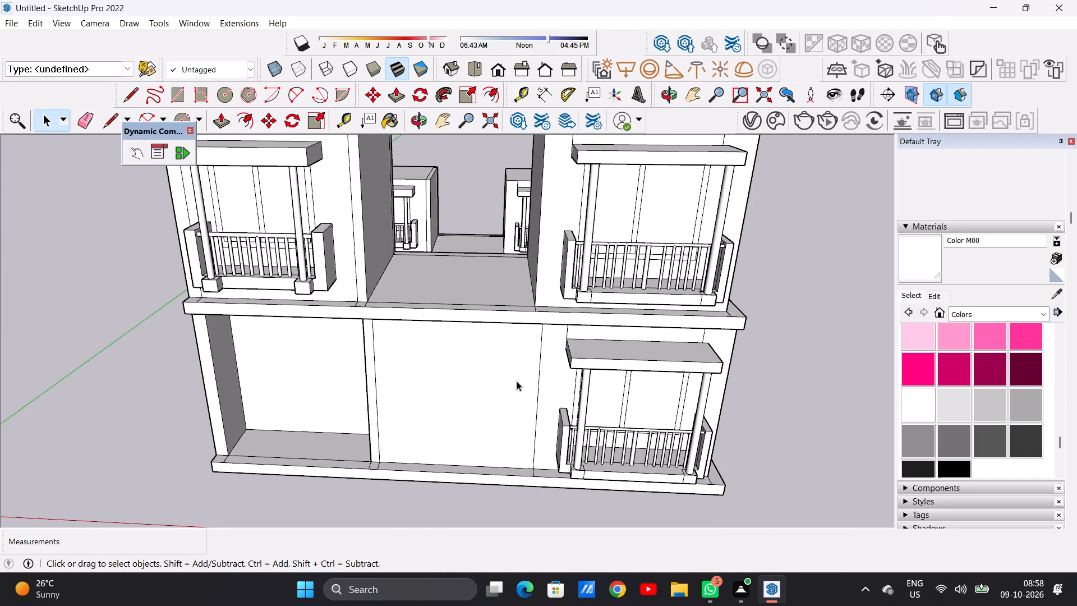
Erase the vertical seam on the ground-floor front wall between the blank middle section and the balcony room.
{"action": "scroll", "coordinate": [551, 415], "scroll_direction": "up", "scroll_amount": 3}
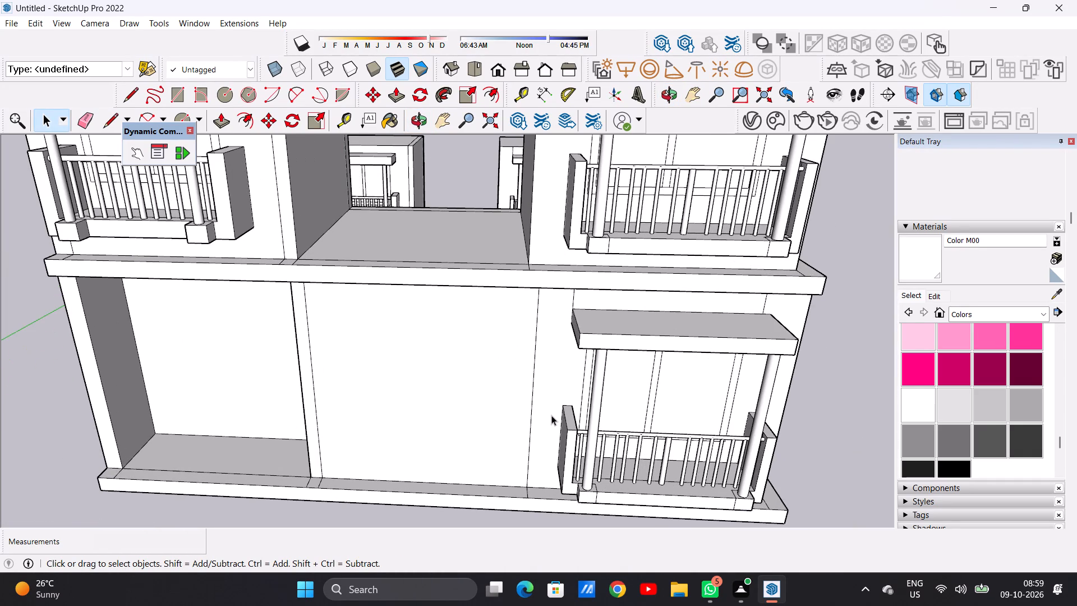
{"action": "key", "text": "e"}
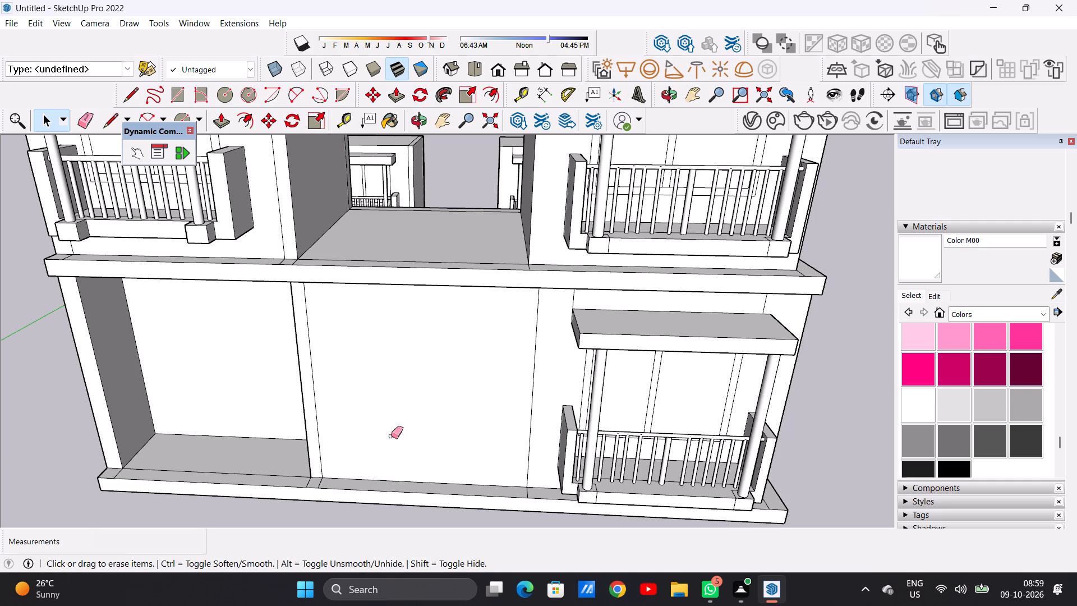
{"action": "scroll", "coordinate": [457, 394], "scroll_direction": "up", "scroll_amount": 4}
{"action": "left_click", "coordinate": [542, 382]}
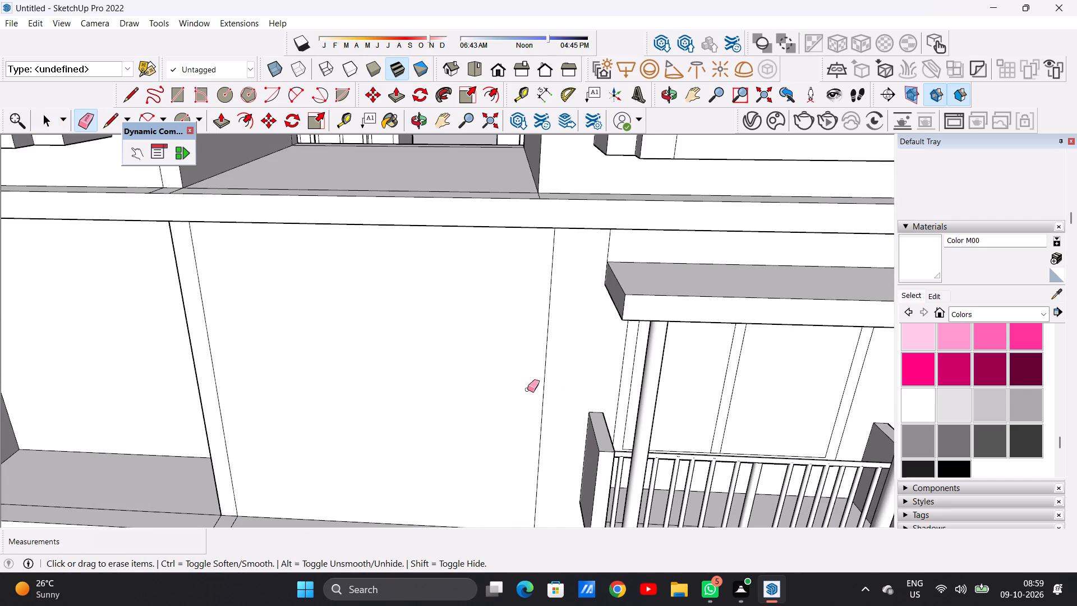
{"action": "left_click_drag", "start_coordinate": [547, 379], "coordinate": [541, 381]}
{"action": "key", "text": "space"}
{"action": "type", "text": "L"}
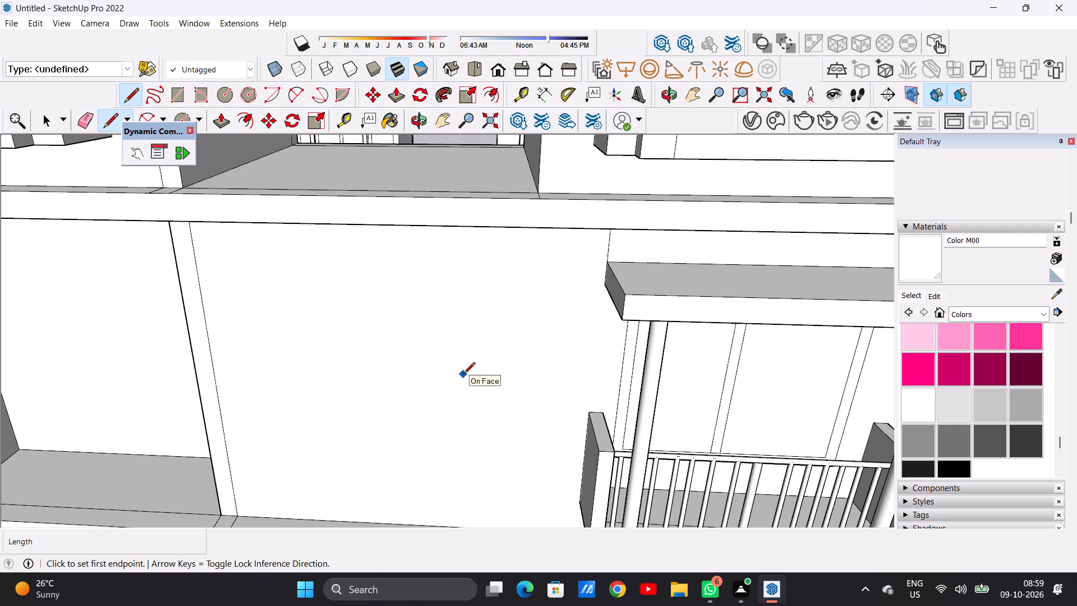
{"action": "key", "text": "space"}
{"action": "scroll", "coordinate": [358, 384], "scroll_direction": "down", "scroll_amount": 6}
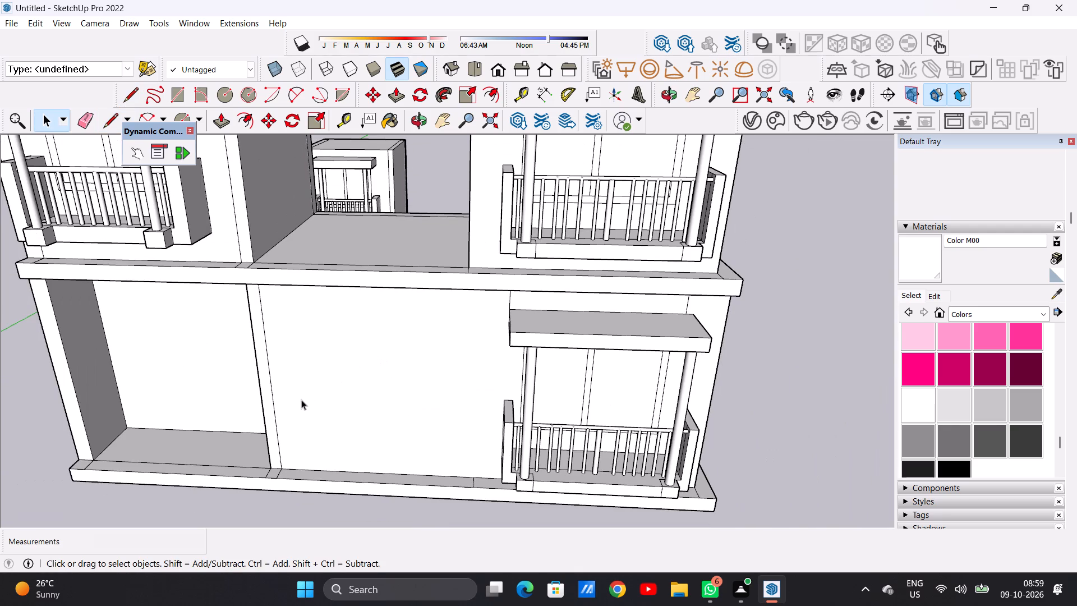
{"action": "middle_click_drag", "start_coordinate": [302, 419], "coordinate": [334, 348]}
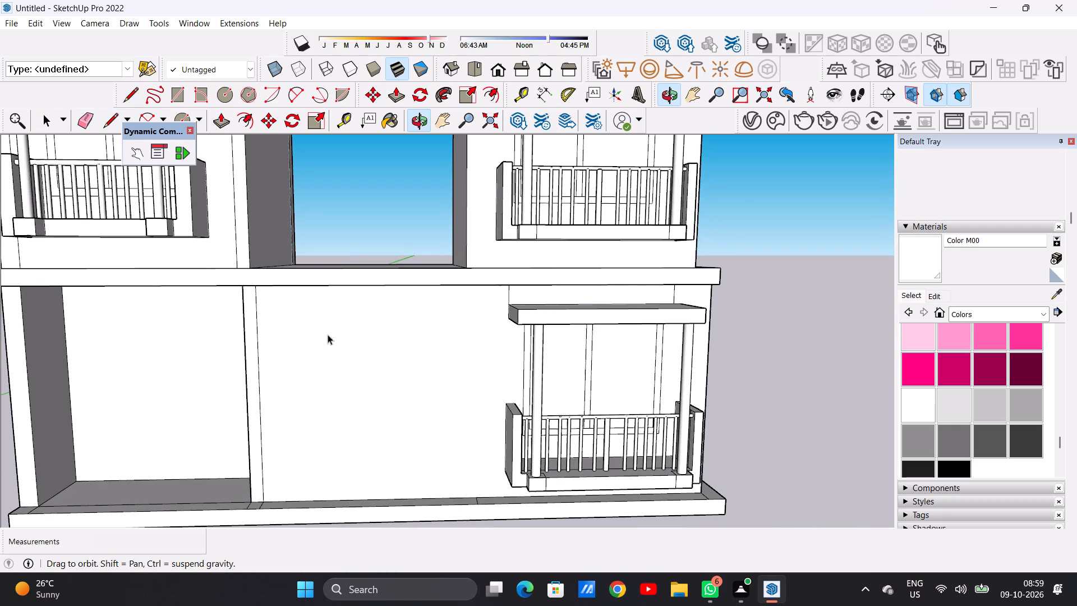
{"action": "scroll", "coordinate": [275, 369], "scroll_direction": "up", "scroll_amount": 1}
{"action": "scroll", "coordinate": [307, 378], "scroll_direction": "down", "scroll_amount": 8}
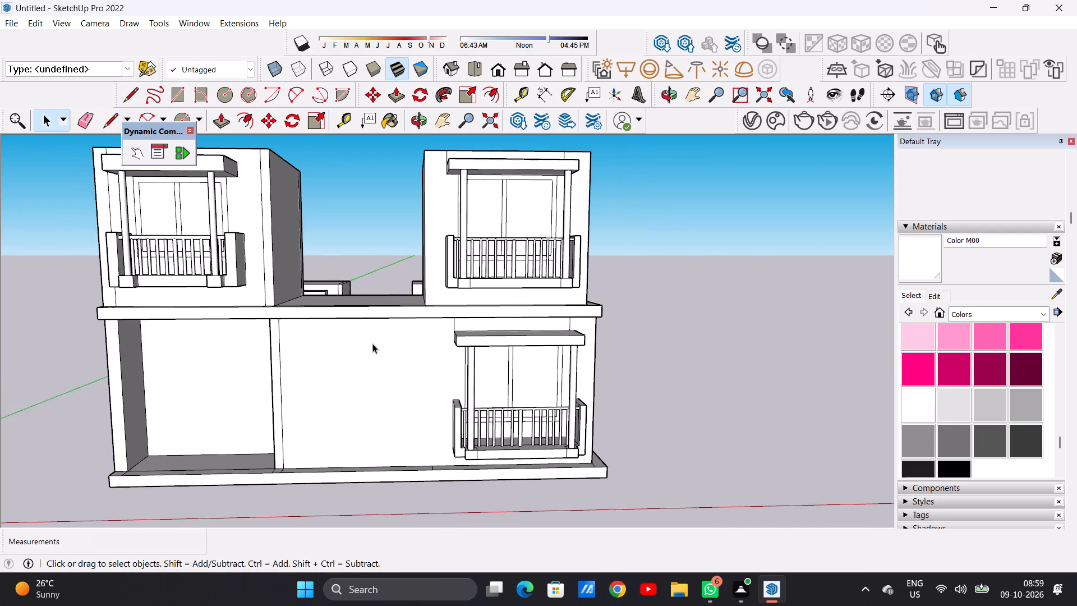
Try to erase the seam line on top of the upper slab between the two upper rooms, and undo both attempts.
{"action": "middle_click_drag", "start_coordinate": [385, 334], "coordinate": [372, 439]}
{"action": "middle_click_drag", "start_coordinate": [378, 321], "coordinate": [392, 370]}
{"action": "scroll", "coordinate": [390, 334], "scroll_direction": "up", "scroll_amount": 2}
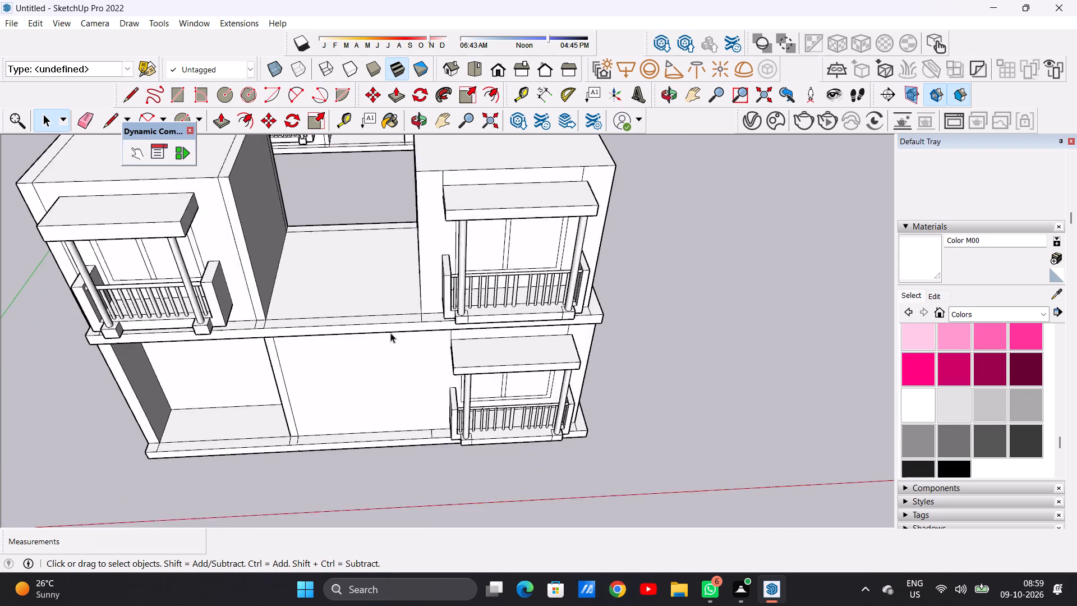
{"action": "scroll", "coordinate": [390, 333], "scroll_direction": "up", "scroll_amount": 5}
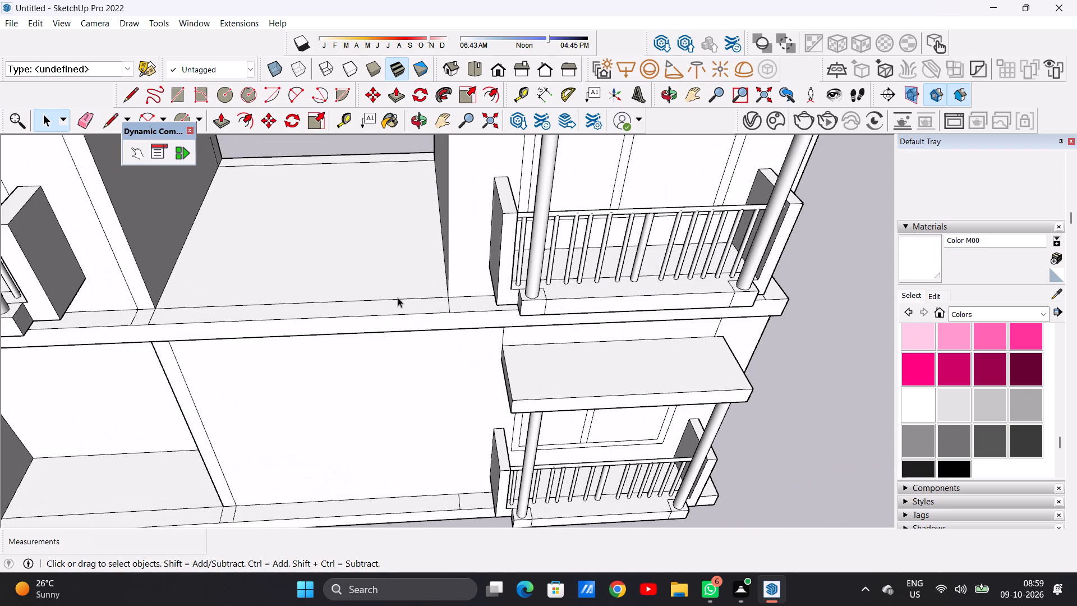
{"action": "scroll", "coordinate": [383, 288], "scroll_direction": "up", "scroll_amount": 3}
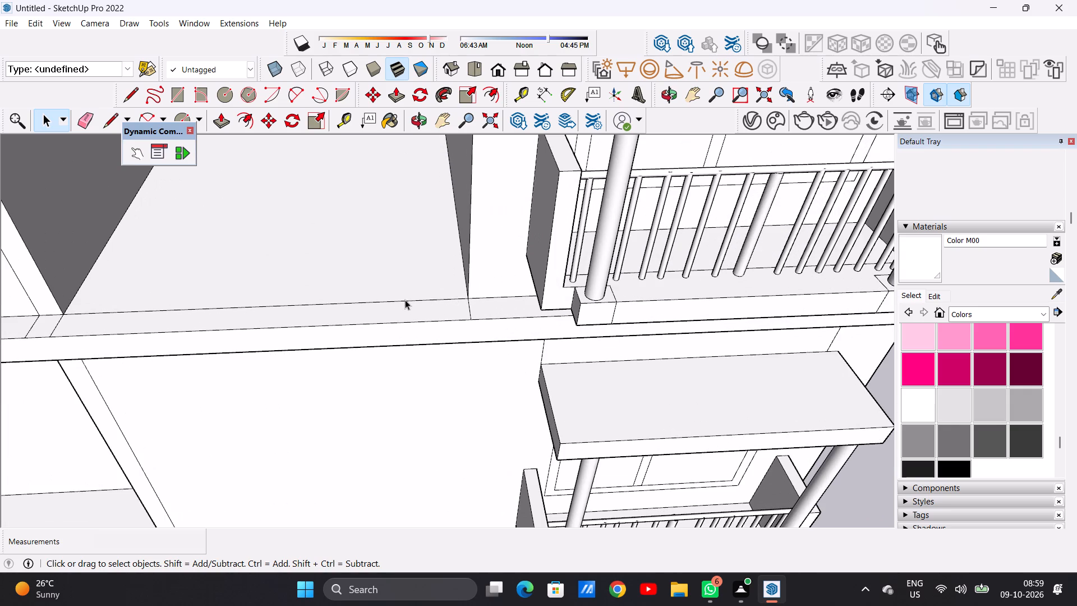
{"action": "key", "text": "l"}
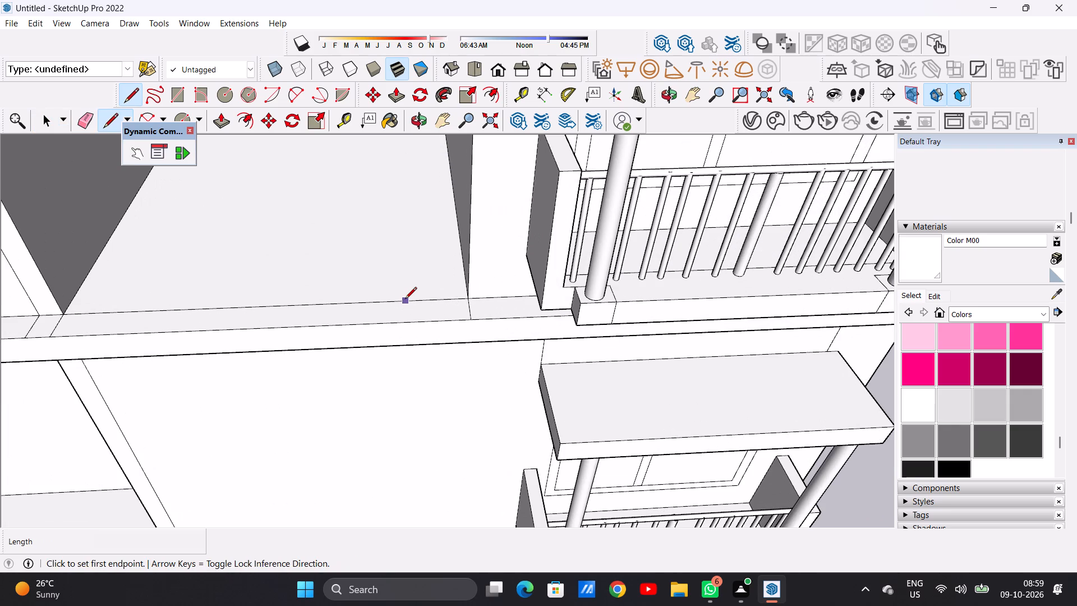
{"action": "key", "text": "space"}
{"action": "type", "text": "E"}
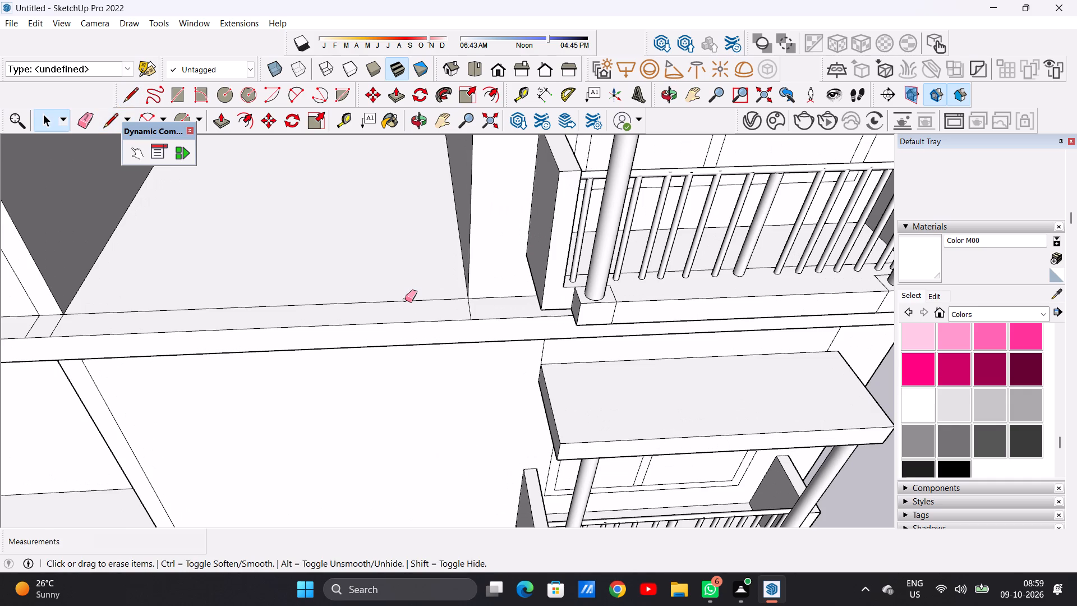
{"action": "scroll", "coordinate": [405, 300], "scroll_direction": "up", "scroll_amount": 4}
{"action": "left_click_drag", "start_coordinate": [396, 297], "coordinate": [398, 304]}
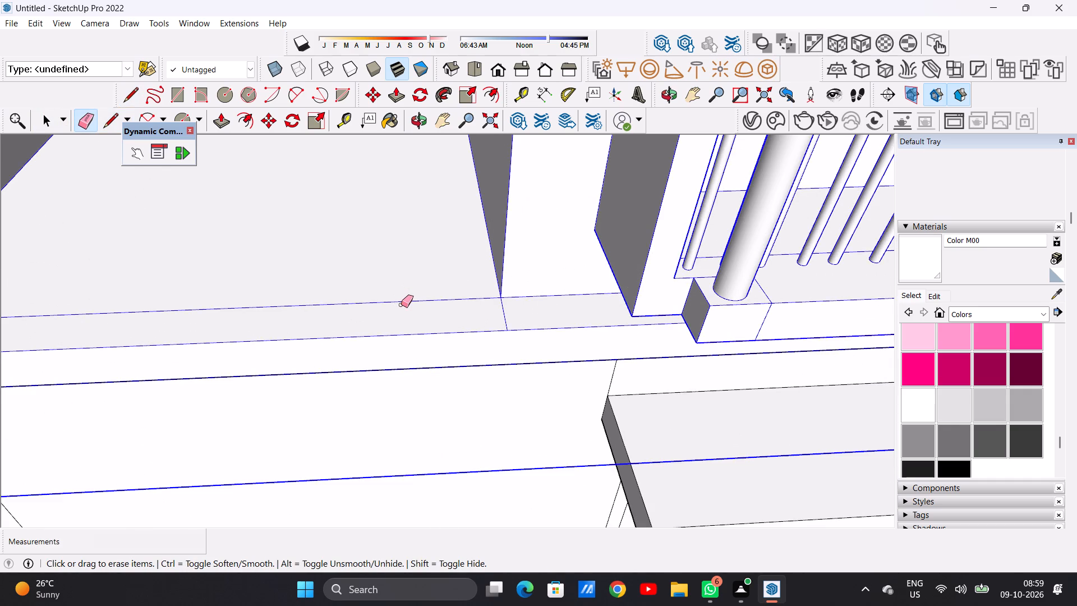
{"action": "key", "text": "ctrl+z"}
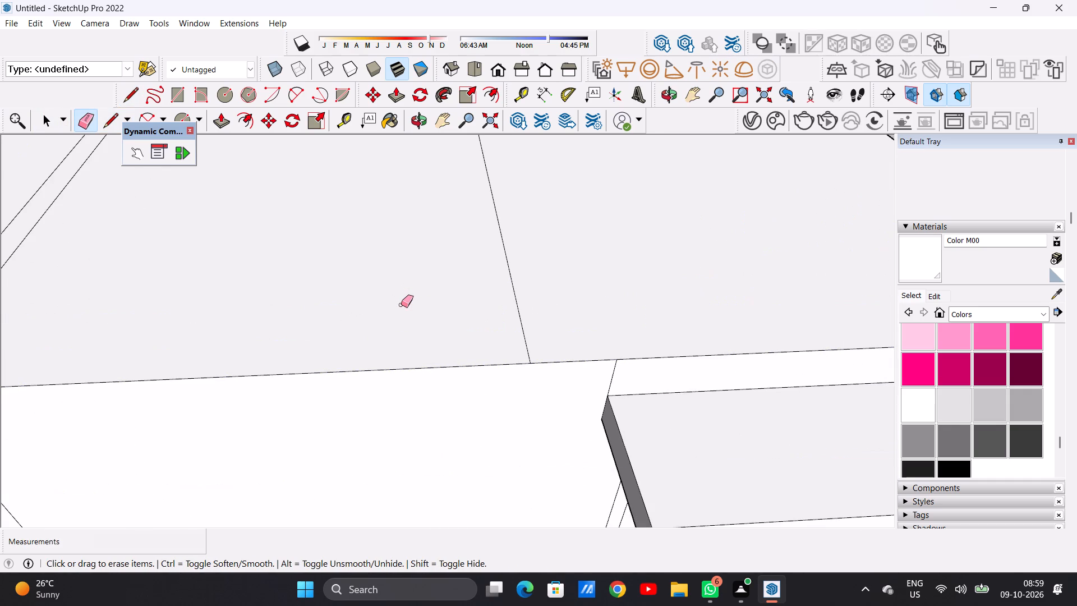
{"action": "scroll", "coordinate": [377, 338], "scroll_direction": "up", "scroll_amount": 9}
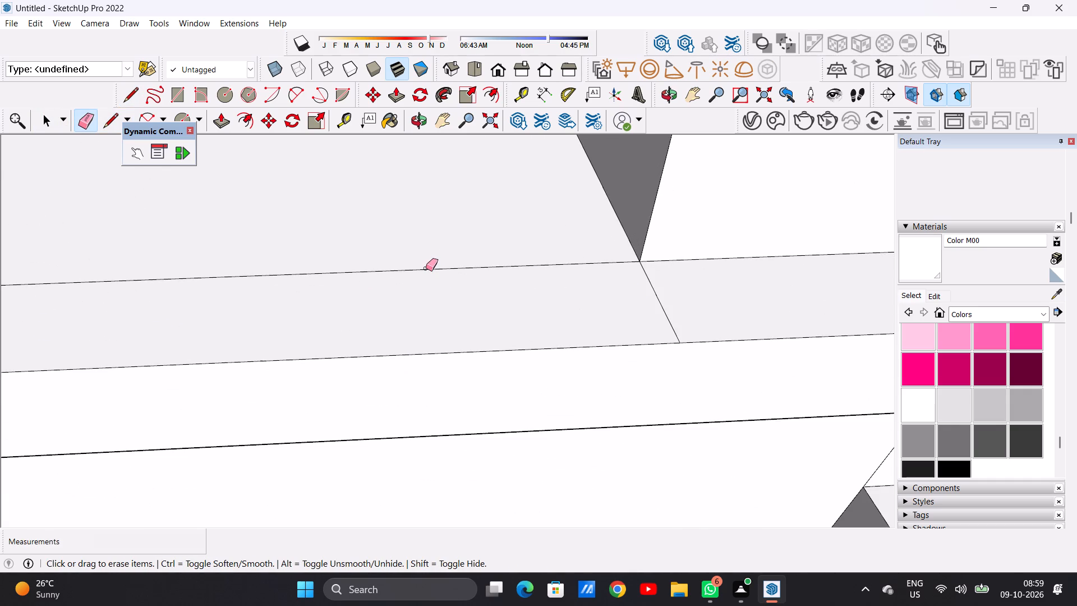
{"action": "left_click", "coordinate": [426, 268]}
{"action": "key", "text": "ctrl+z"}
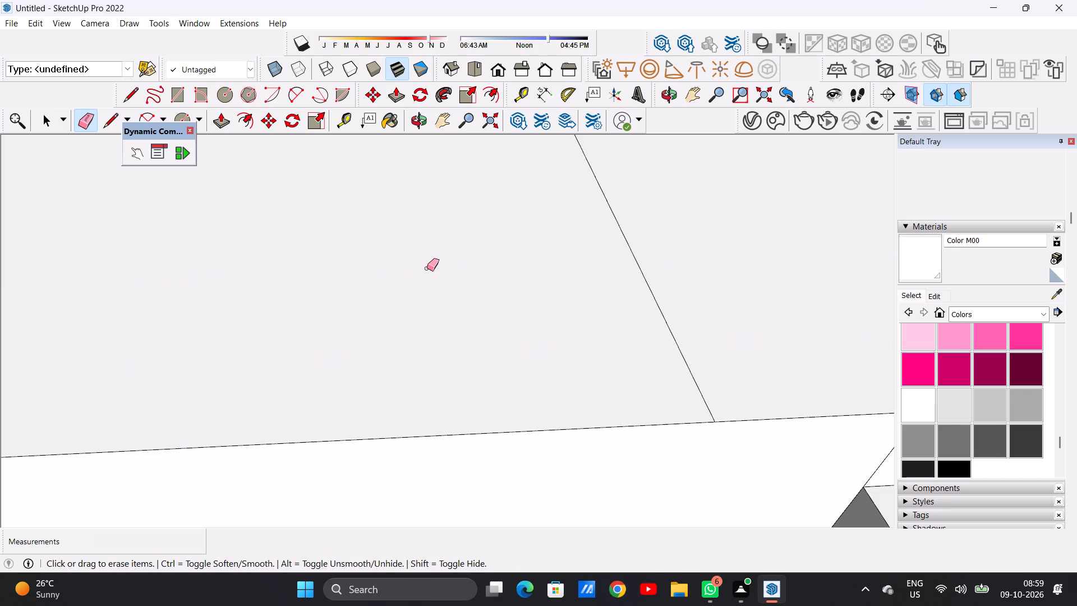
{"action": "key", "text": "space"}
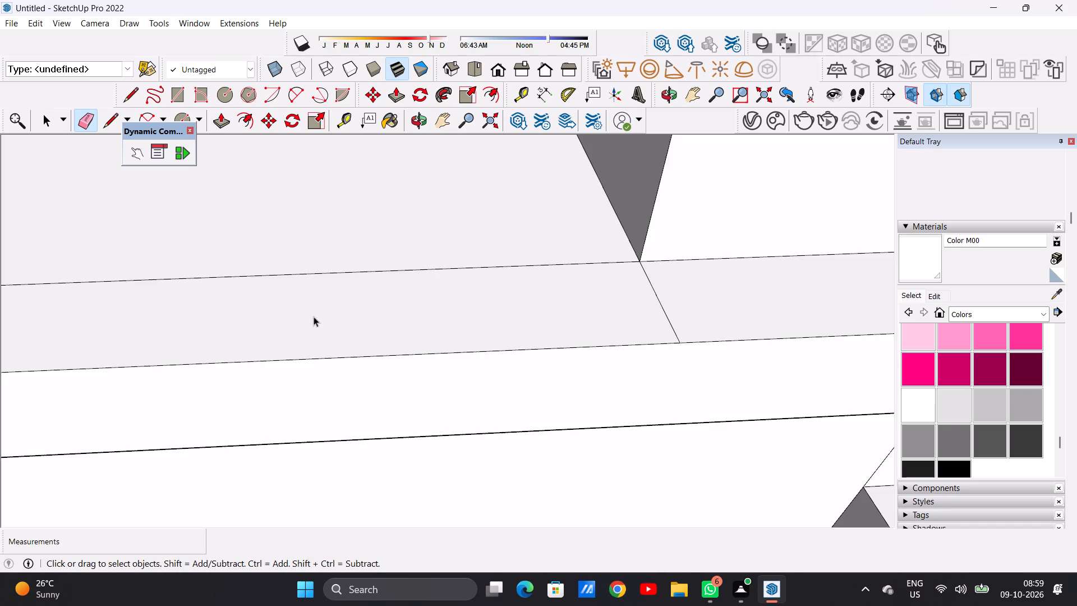
Examine the slab joint between the upper rooms and the whole two-storey building from front and raised viewpoints.
{"action": "scroll", "coordinate": [329, 428], "scroll_direction": "down", "scroll_amount": 20}
{"action": "scroll", "coordinate": [329, 428], "scroll_direction": "down", "scroll_amount": 9}
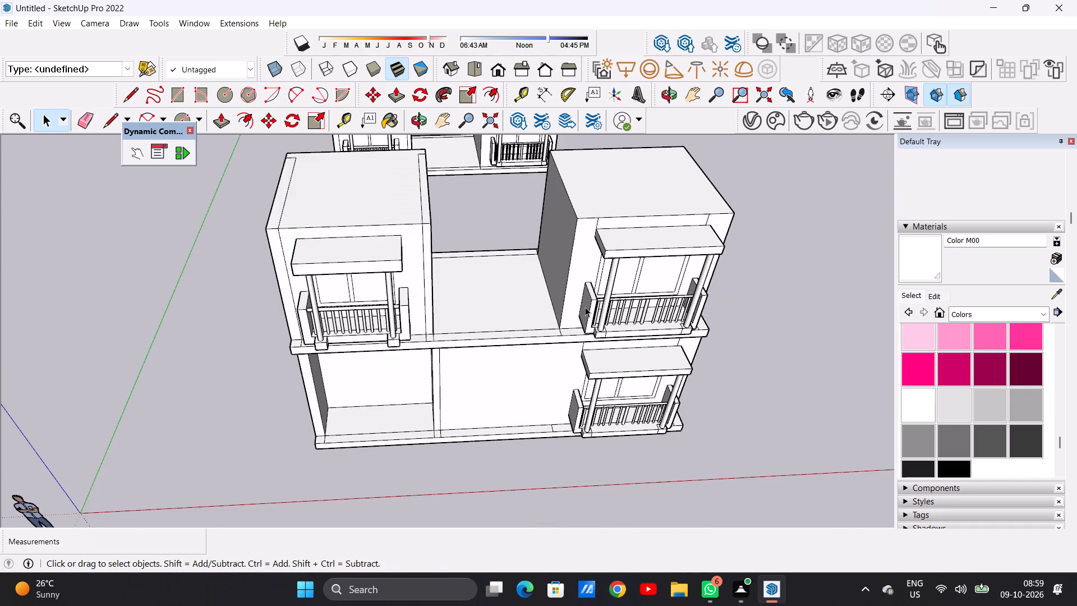
{"action": "middle_click_drag", "start_coordinate": [566, 339], "coordinate": [548, 244]}
{"action": "scroll", "coordinate": [550, 301], "scroll_direction": "up", "scroll_amount": 8}
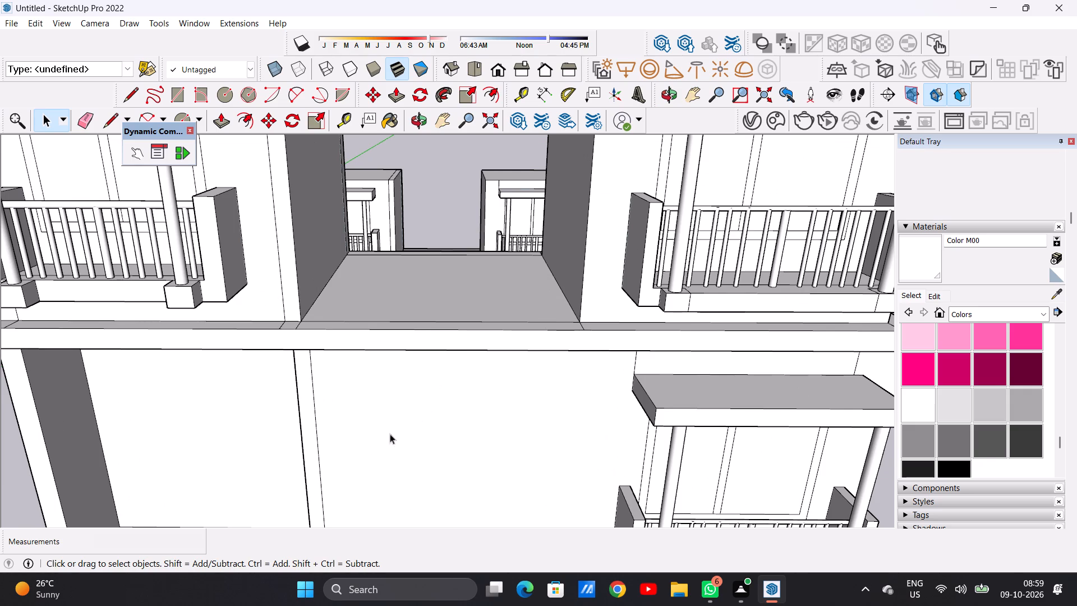
{"action": "scroll", "coordinate": [396, 369], "scroll_direction": "down", "scroll_amount": 6}
{"action": "scroll", "coordinate": [388, 315], "scroll_direction": "down", "scroll_amount": 5}
{"action": "middle_click_drag", "start_coordinate": [430, 304], "coordinate": [271, 439]}
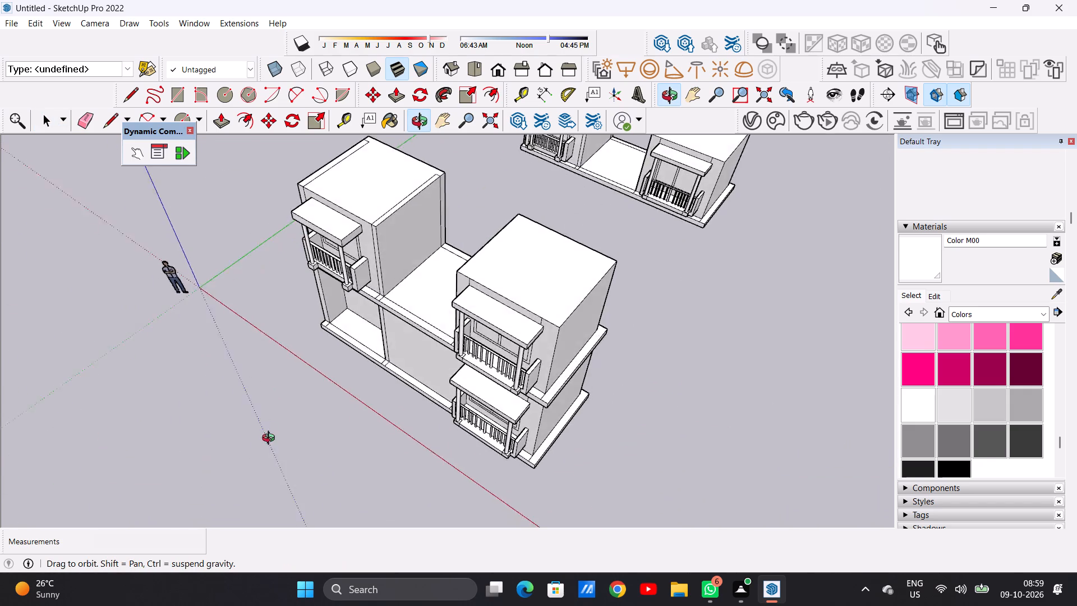
{"action": "middle_click_drag", "start_coordinate": [271, 439], "coordinate": [402, 276]}
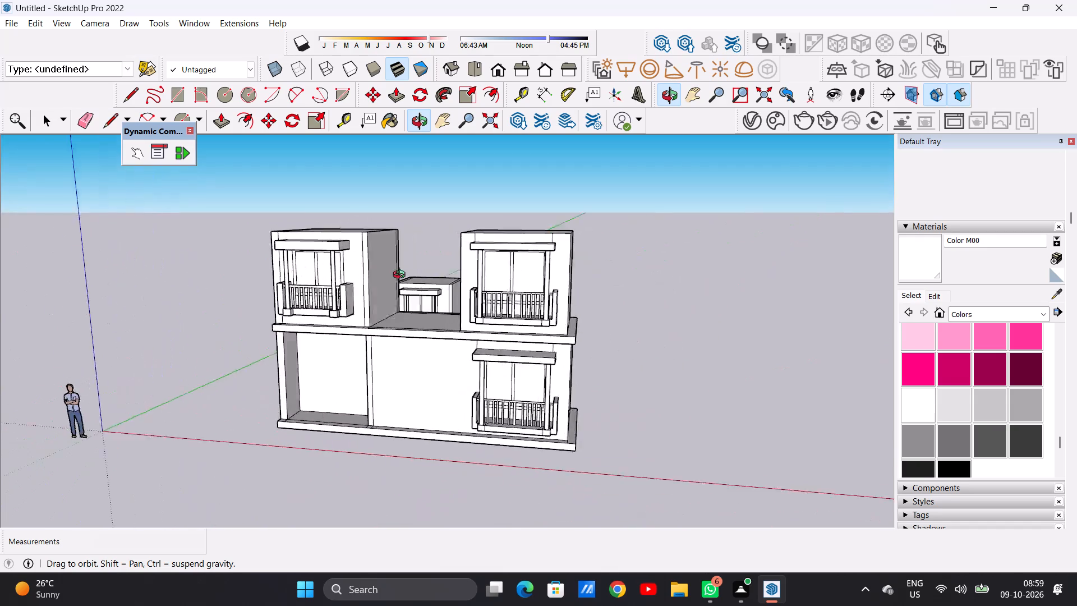
{"action": "middle_click_drag", "start_coordinate": [402, 276], "coordinate": [430, 397]}
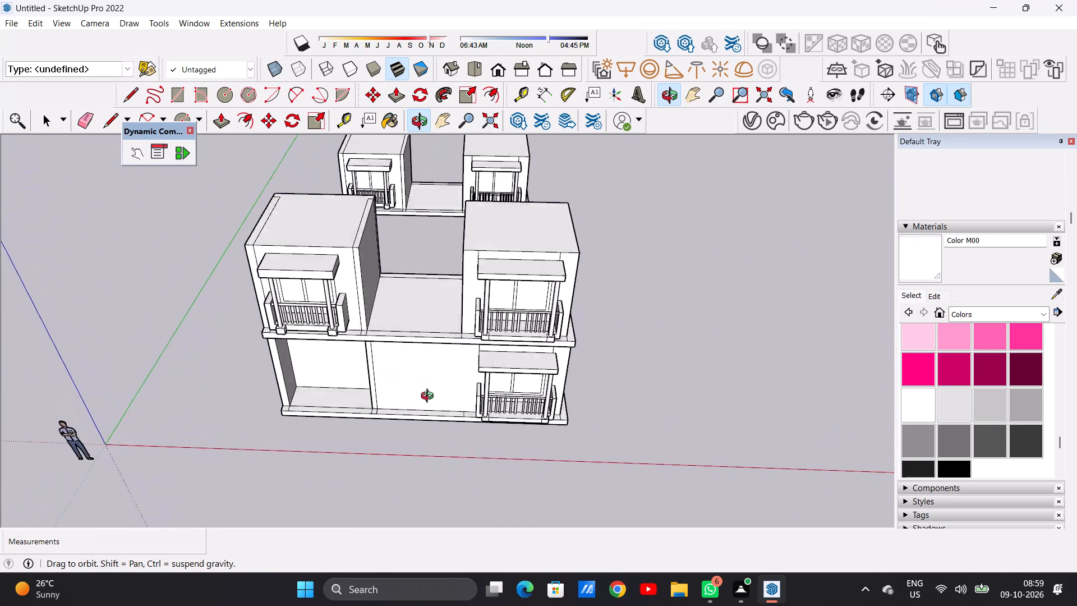
{"action": "middle_click_drag", "start_coordinate": [430, 397], "coordinate": [429, 408]}
{"action": "scroll", "coordinate": [418, 310], "scroll_direction": "up", "scroll_amount": 7}
{"action": "scroll", "coordinate": [428, 361], "scroll_direction": "down", "scroll_amount": 11}
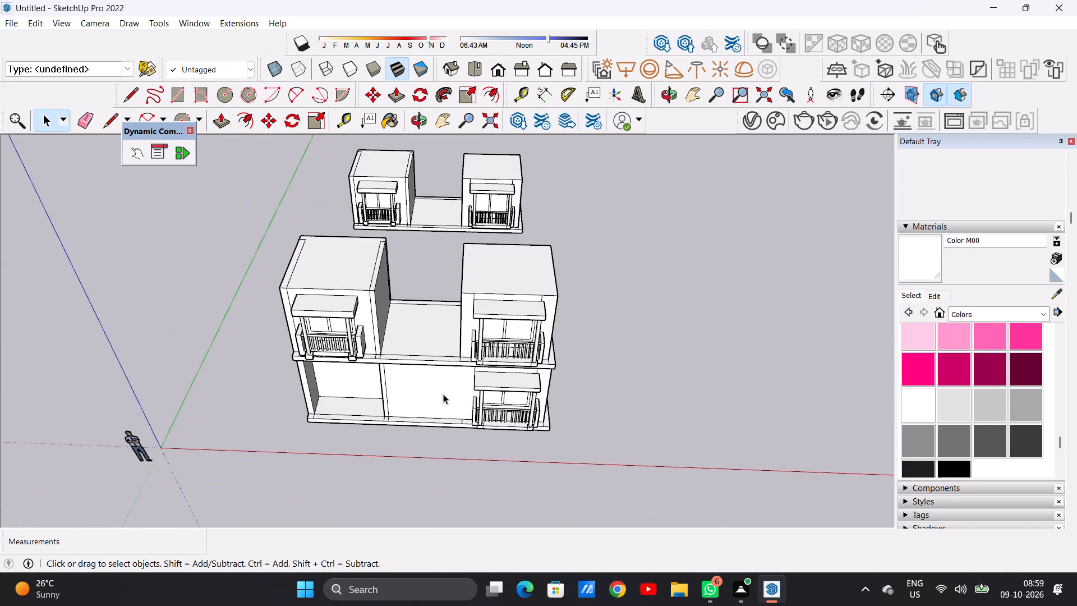
Examine the façade's remaining seams up close and the upper rooms' roofs from above.
{"action": "middle_click_drag", "start_coordinate": [441, 392], "coordinate": [438, 282]}
{"action": "scroll", "coordinate": [479, 379], "scroll_direction": "up", "scroll_amount": 8}
{"action": "middle_click_drag", "start_coordinate": [329, 322], "coordinate": [374, 398]}
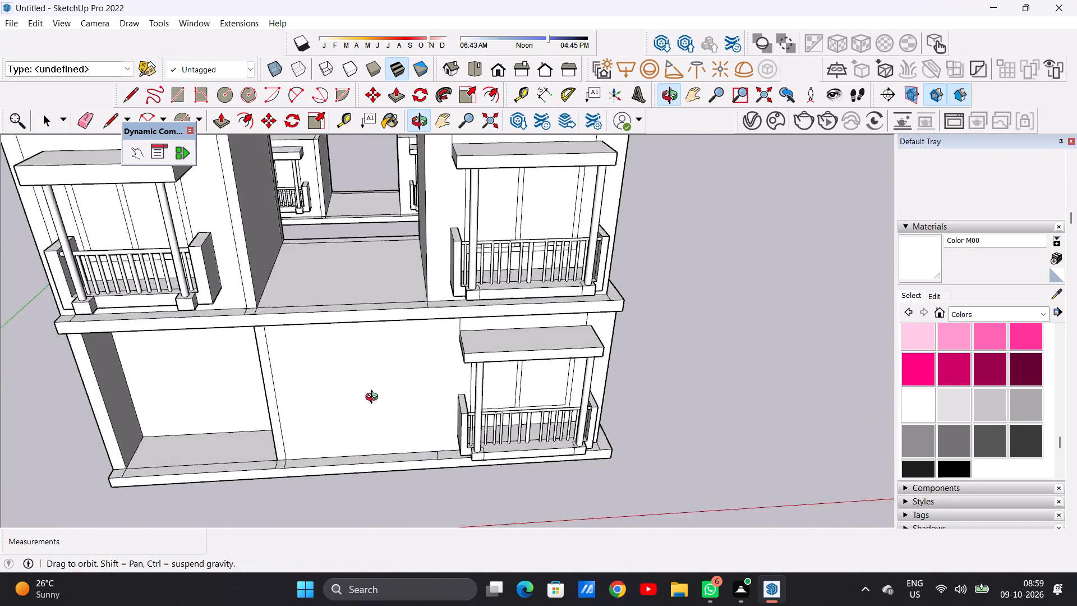
{"action": "middle_click_drag", "start_coordinate": [374, 398], "coordinate": [349, 486]}
{"action": "scroll", "coordinate": [324, 279], "scroll_direction": "up", "scroll_amount": 5}
{"action": "scroll", "coordinate": [317, 304], "scroll_direction": "down", "scroll_amount": 3}
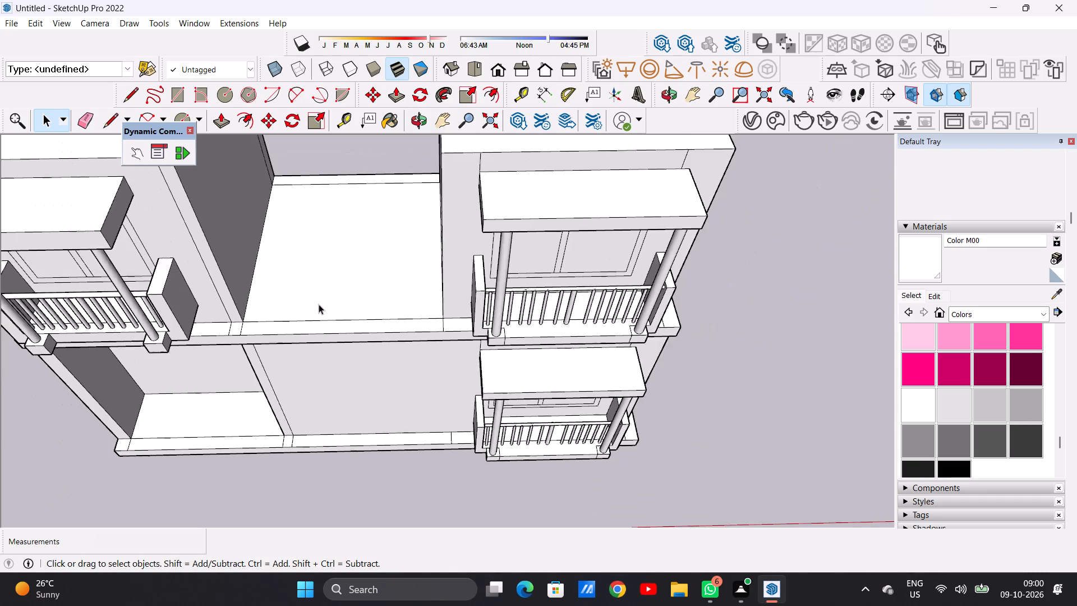
{"action": "scroll", "coordinate": [319, 304], "scroll_direction": "down", "scroll_amount": 13}
{"action": "middle_click_drag", "start_coordinate": [265, 261], "coordinate": [264, 275]}
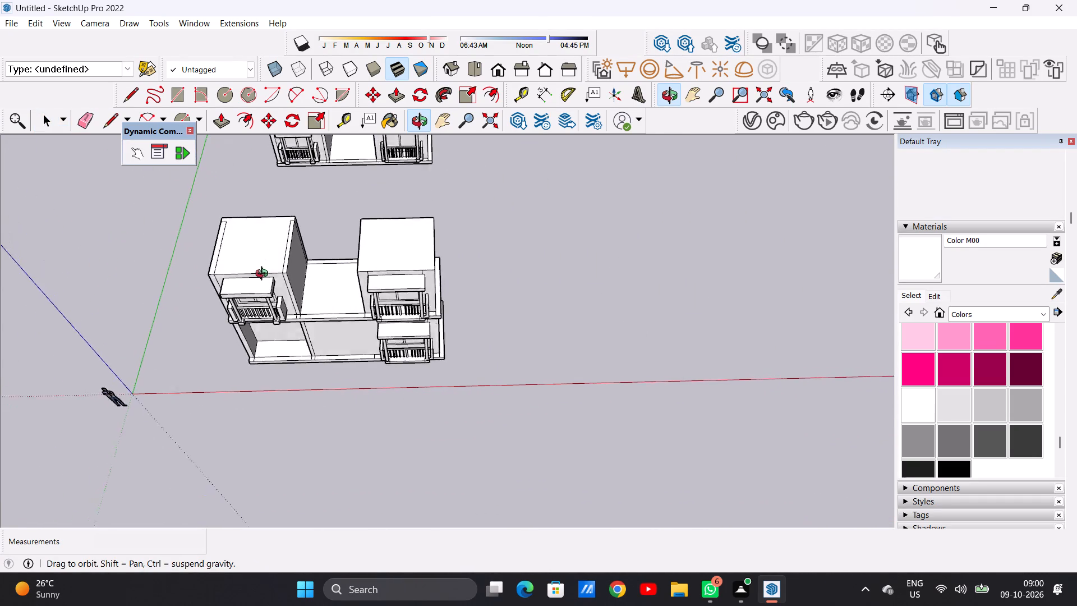
{"action": "middle_click_drag", "start_coordinate": [264, 275], "coordinate": [262, 279]}
{"action": "scroll", "coordinate": [234, 262], "scroll_direction": "up", "scroll_amount": 7}
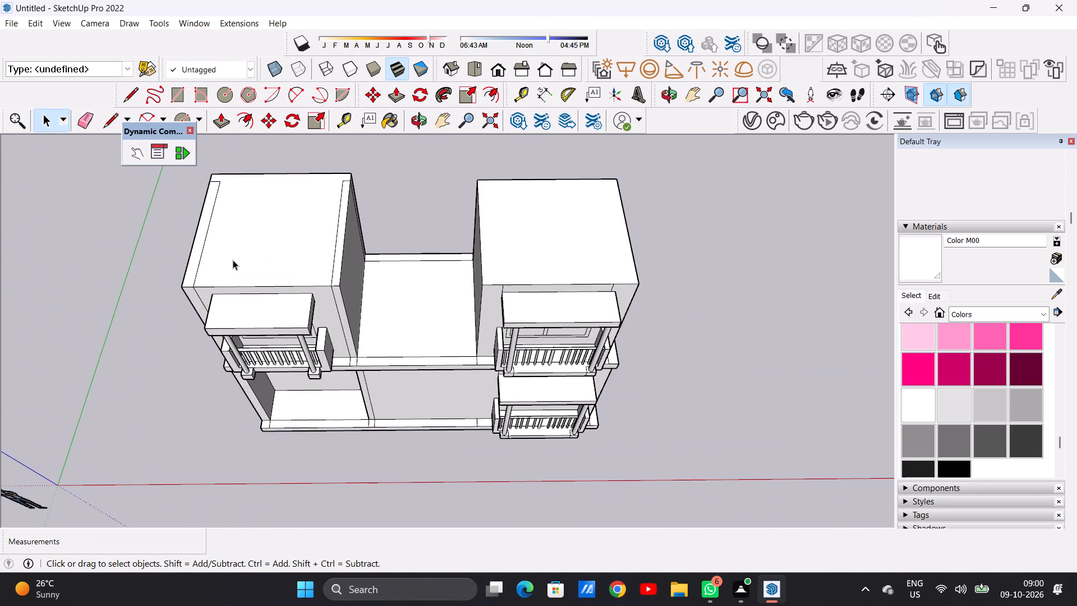
{"action": "middle_click_drag", "start_coordinate": [261, 359], "coordinate": [290, 236]}
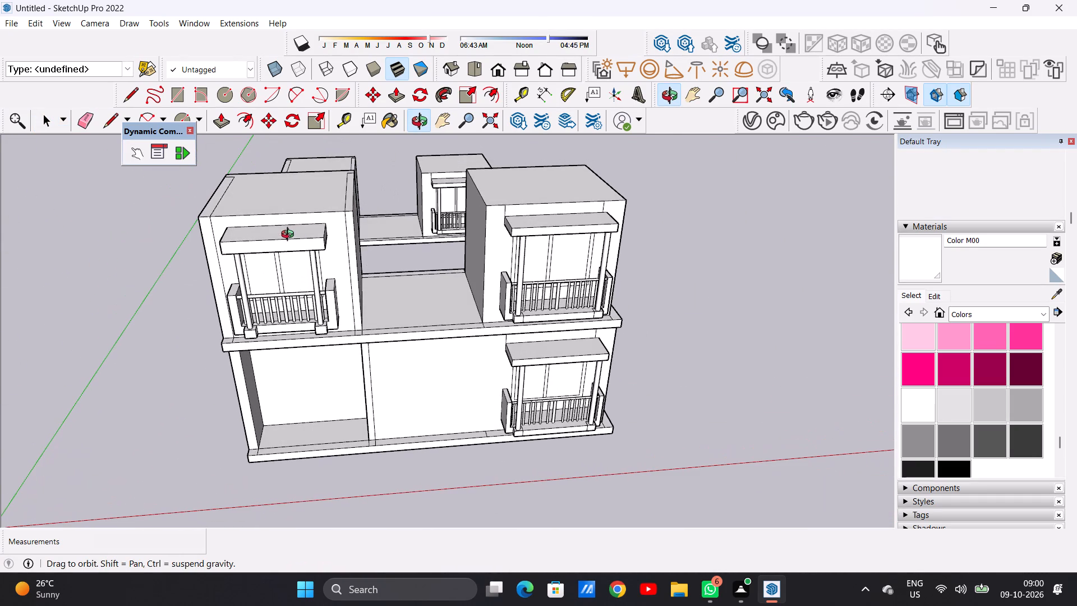
{"action": "middle_click_drag", "start_coordinate": [290, 236], "coordinate": [290, 236]}
{"action": "scroll", "coordinate": [307, 299], "scroll_direction": "down", "scroll_amount": 3}
{"action": "middle_click_drag", "start_coordinate": [299, 235], "coordinate": [279, 263]}
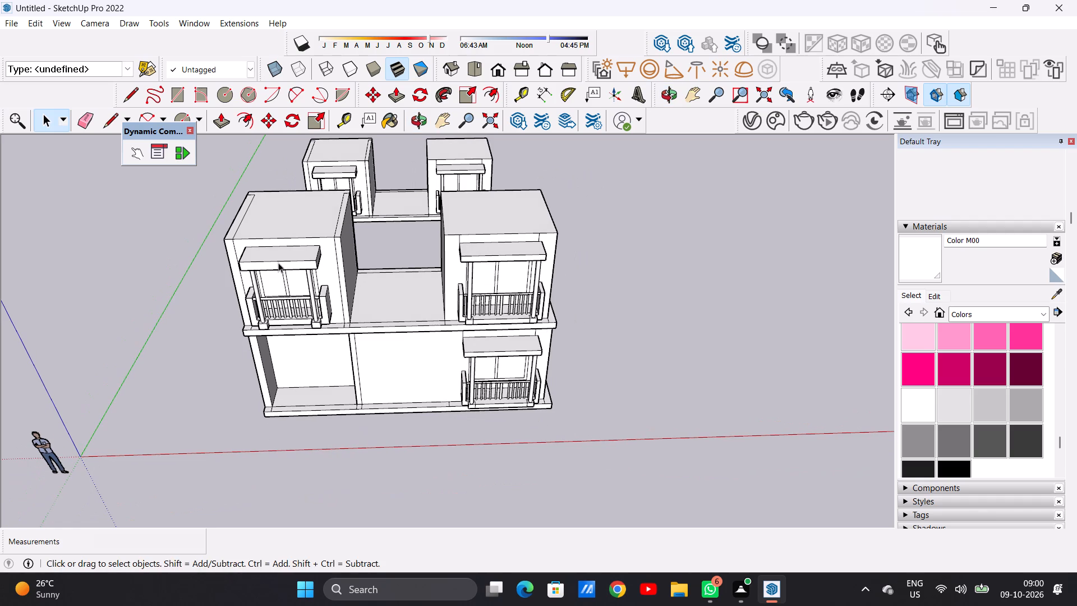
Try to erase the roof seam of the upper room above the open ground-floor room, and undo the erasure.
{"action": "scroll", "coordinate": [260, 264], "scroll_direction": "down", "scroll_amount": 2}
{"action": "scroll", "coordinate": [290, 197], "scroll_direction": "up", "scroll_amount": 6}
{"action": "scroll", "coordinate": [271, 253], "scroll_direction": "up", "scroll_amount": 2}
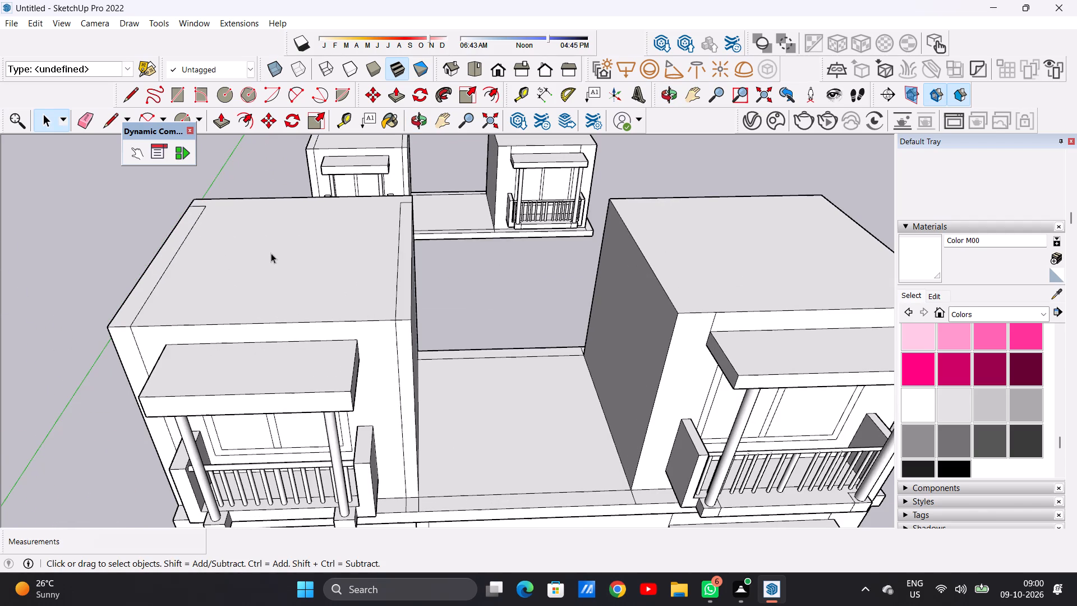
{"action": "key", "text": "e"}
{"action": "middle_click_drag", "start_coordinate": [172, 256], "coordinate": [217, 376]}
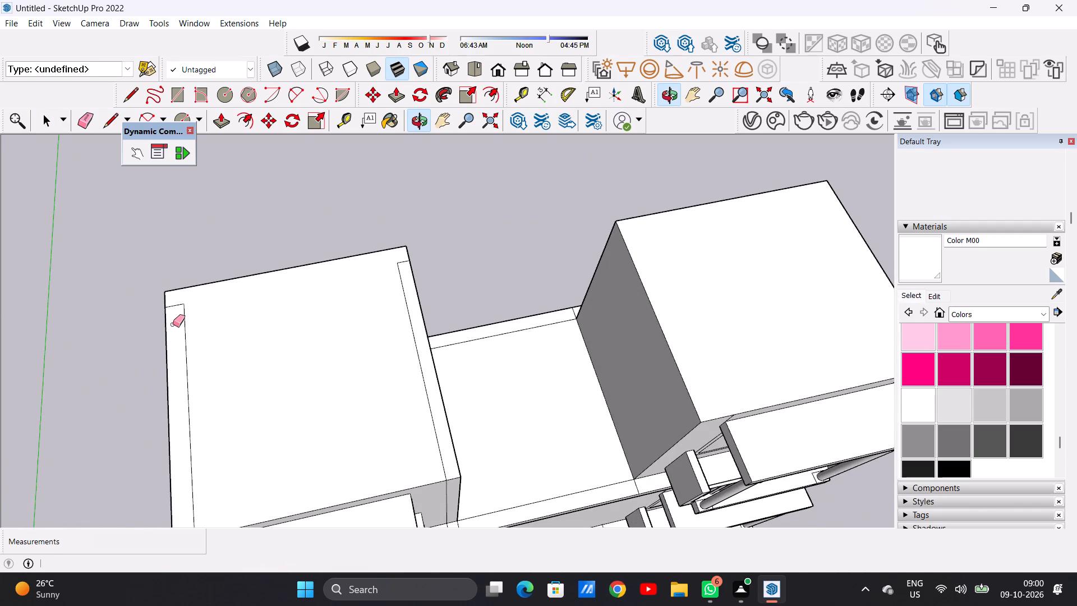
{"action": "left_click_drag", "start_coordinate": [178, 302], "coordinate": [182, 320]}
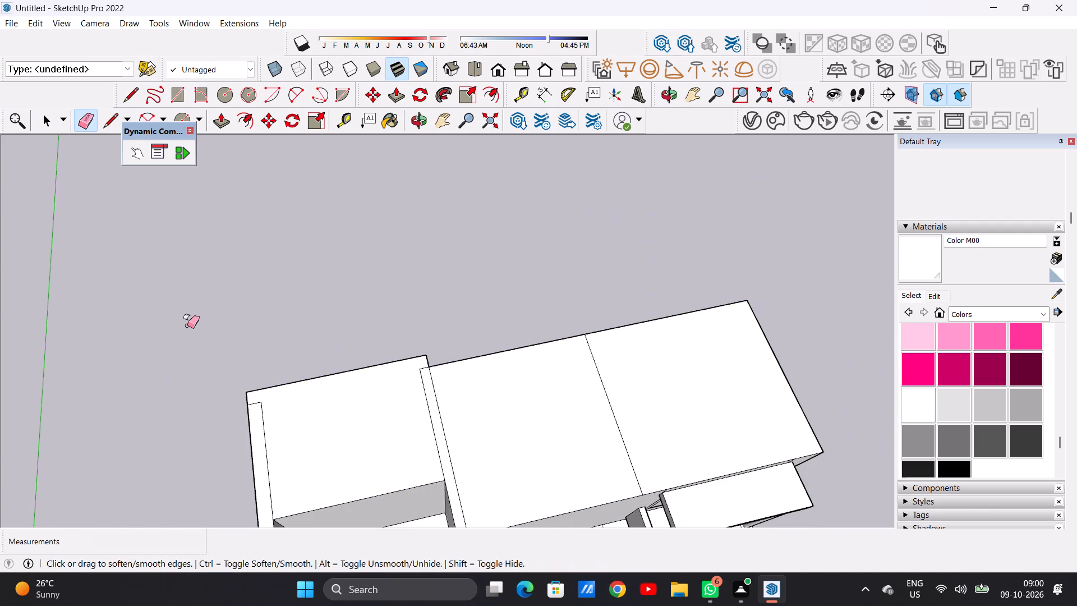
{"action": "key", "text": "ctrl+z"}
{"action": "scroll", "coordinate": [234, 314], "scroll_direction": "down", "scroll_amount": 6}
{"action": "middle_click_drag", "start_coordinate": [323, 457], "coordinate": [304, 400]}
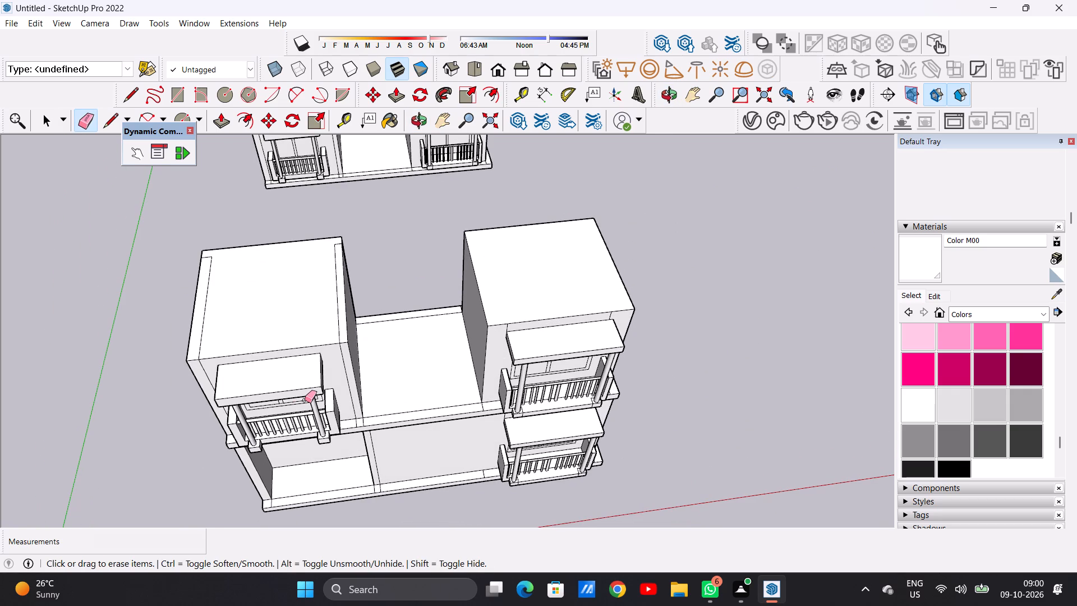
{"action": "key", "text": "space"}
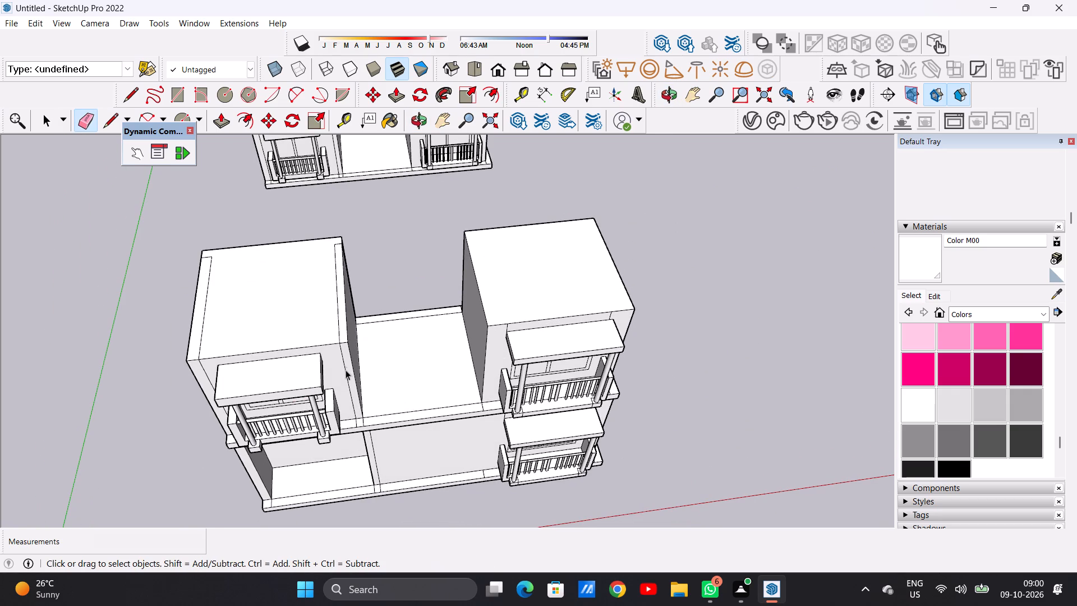
Open the upper-floor group for editing and erase the outer-side seam lines on the roof above the open ground-floor room.
{"action": "left_click", "coordinate": [346, 366]}
{"action": "right_click", "coordinate": [346, 366]}
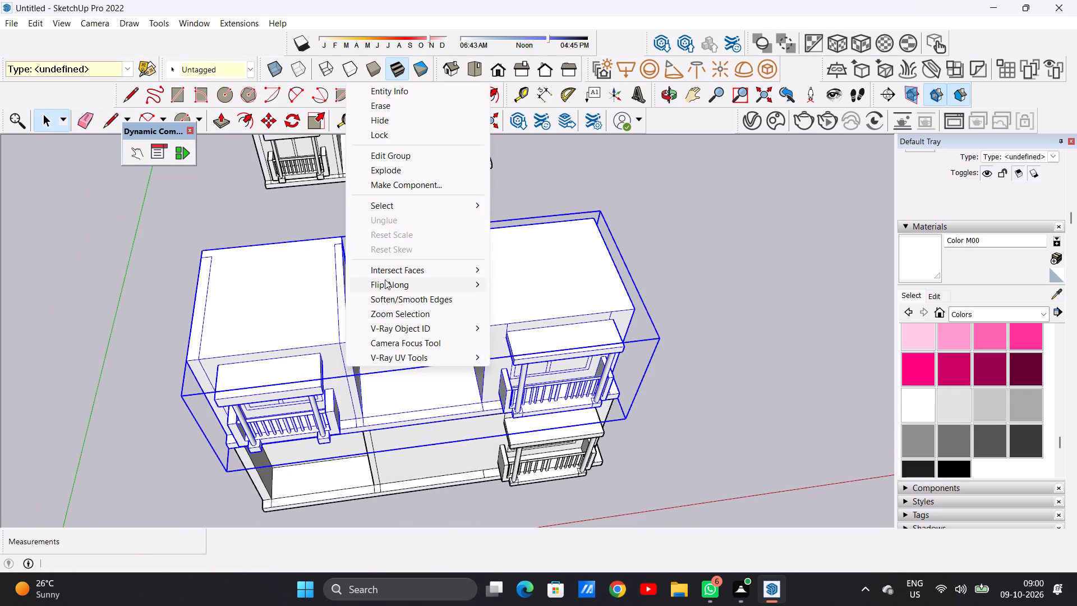
{"action": "left_click", "coordinate": [388, 156]}
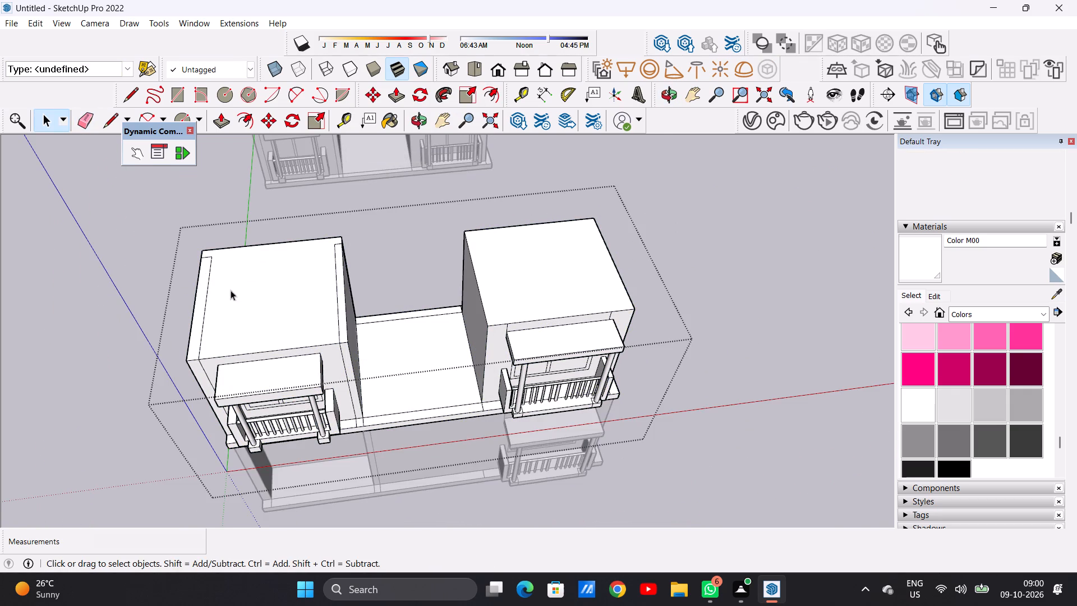
{"action": "scroll", "coordinate": [211, 278], "scroll_direction": "up", "scroll_amount": 6}
{"action": "key", "text": "e"}
{"action": "scroll", "coordinate": [195, 274], "scroll_direction": "up", "scroll_amount": 4}
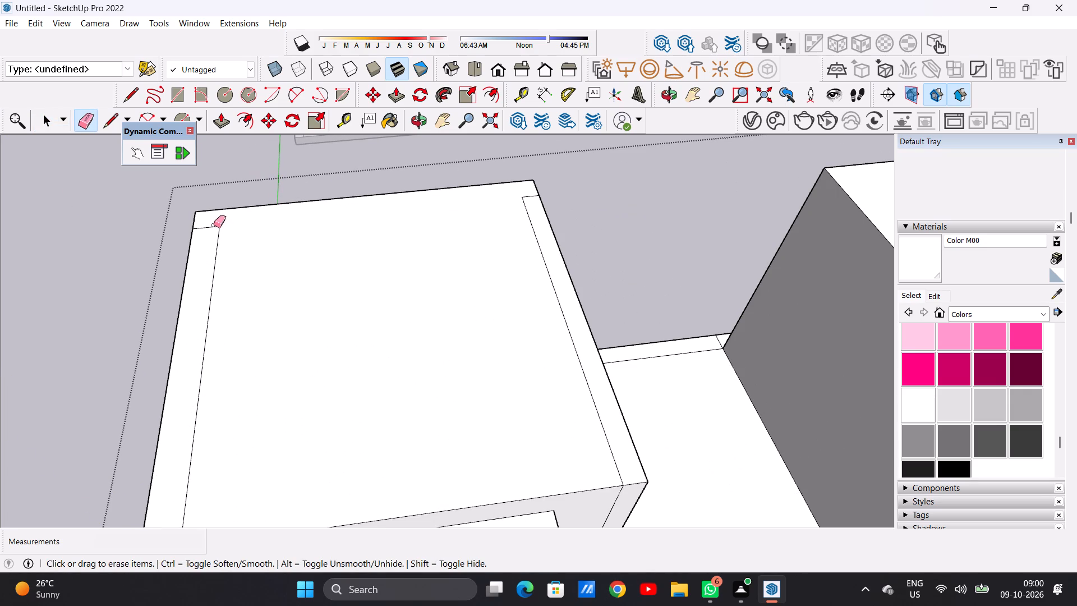
{"action": "left_click_drag", "start_coordinate": [212, 228], "coordinate": [214, 235]}
{"action": "left_click_drag", "start_coordinate": [222, 268], "coordinate": [215, 268]}
Erase the long seam and its short end line along the same roof's inner side, facing the gap between the rooms.
{"action": "scroll", "coordinate": [291, 287], "scroll_direction": "down", "scroll_amount": 5}
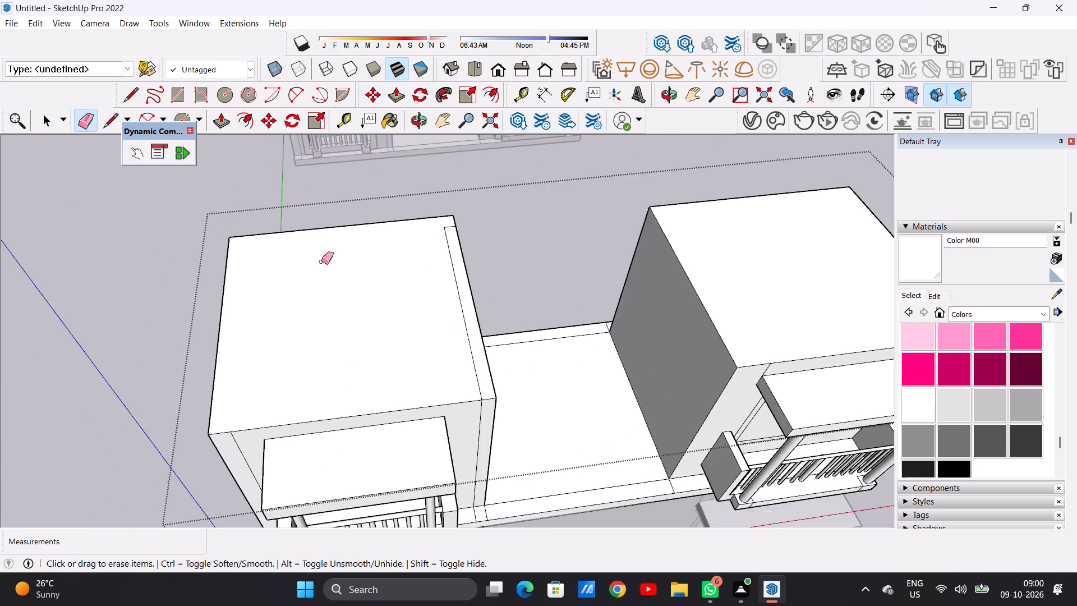
{"action": "scroll", "coordinate": [321, 261], "scroll_direction": "down", "scroll_amount": 3}
{"action": "middle_click_drag", "start_coordinate": [376, 400], "coordinate": [330, 401]}
{"action": "scroll", "coordinate": [376, 346], "scroll_direction": "up", "scroll_amount": 5}
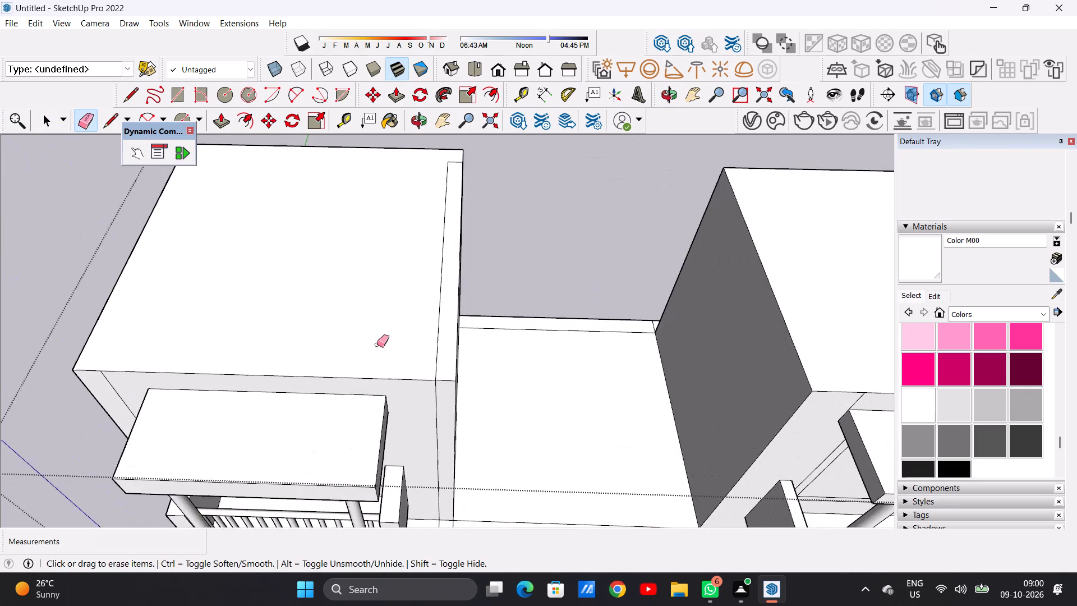
{"action": "scroll", "coordinate": [377, 345], "scroll_direction": "up", "scroll_amount": 1}
{"action": "left_click_drag", "start_coordinate": [440, 331], "coordinate": [430, 327]}
{"action": "left_click", "coordinate": [428, 327]}
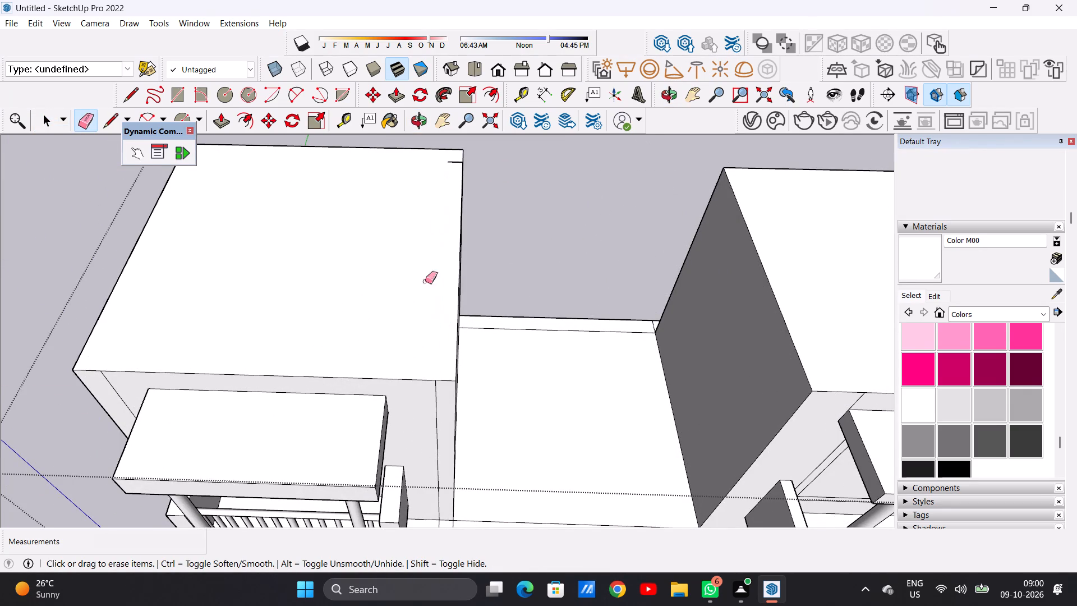
{"action": "scroll", "coordinate": [480, 161], "scroll_direction": "up", "scroll_amount": 5}
{"action": "left_click_drag", "start_coordinate": [444, 164], "coordinate": [444, 170]}
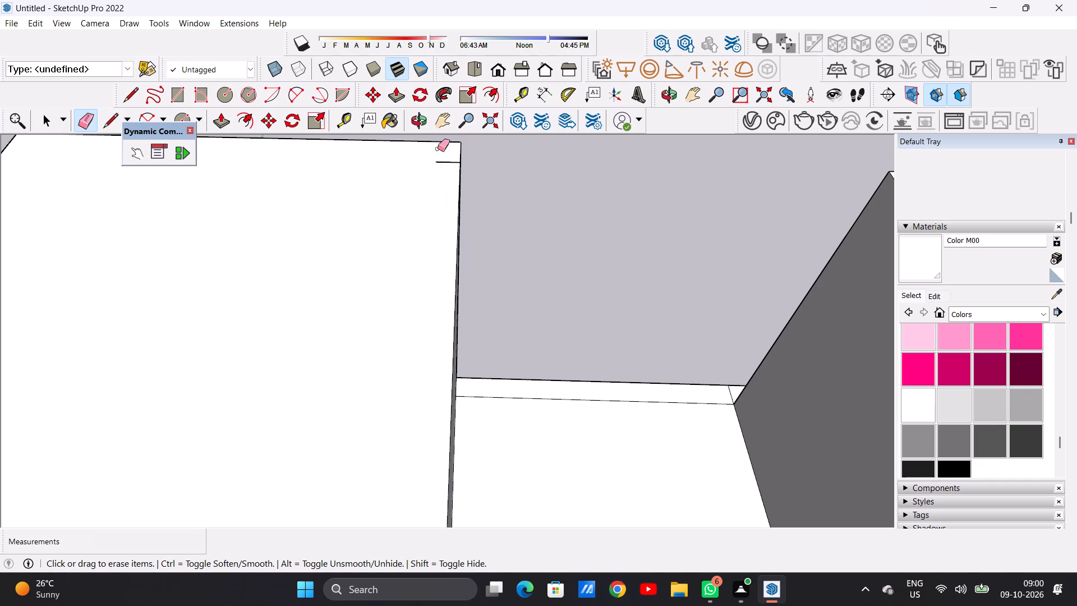
{"action": "left_click_drag", "start_coordinate": [452, 161], "coordinate": [450, 167]}
{"action": "scroll", "coordinate": [426, 314], "scroll_direction": "down", "scroll_amount": 11}
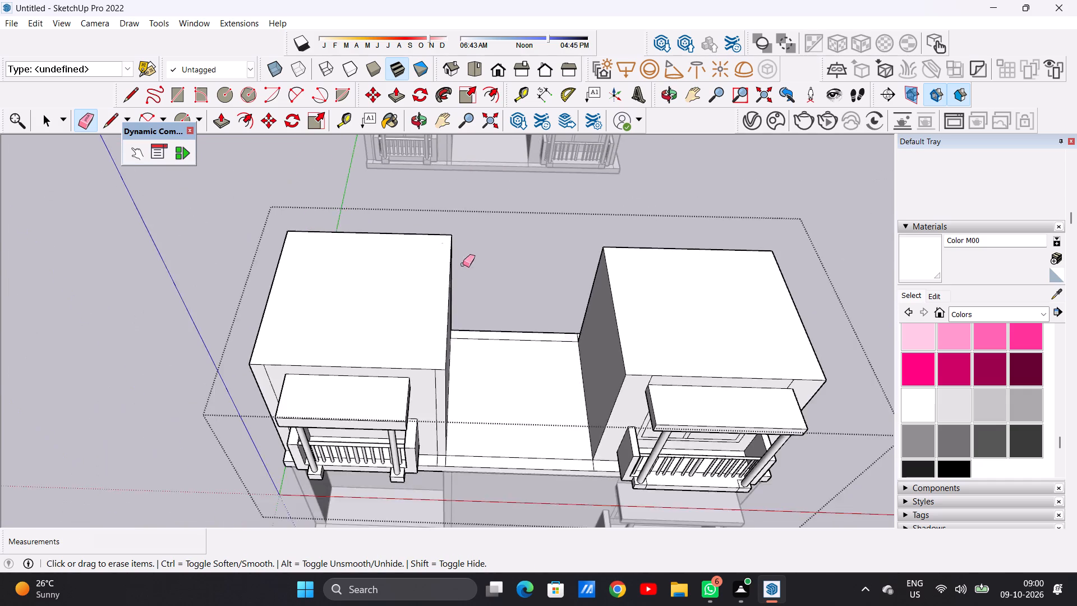
Finish editing the upper-floor group and return to the whole model.
{"action": "scroll", "coordinate": [463, 264], "scroll_direction": "down", "scroll_amount": 9}
{"action": "middle_click_drag", "start_coordinate": [408, 325], "coordinate": [401, 224]}
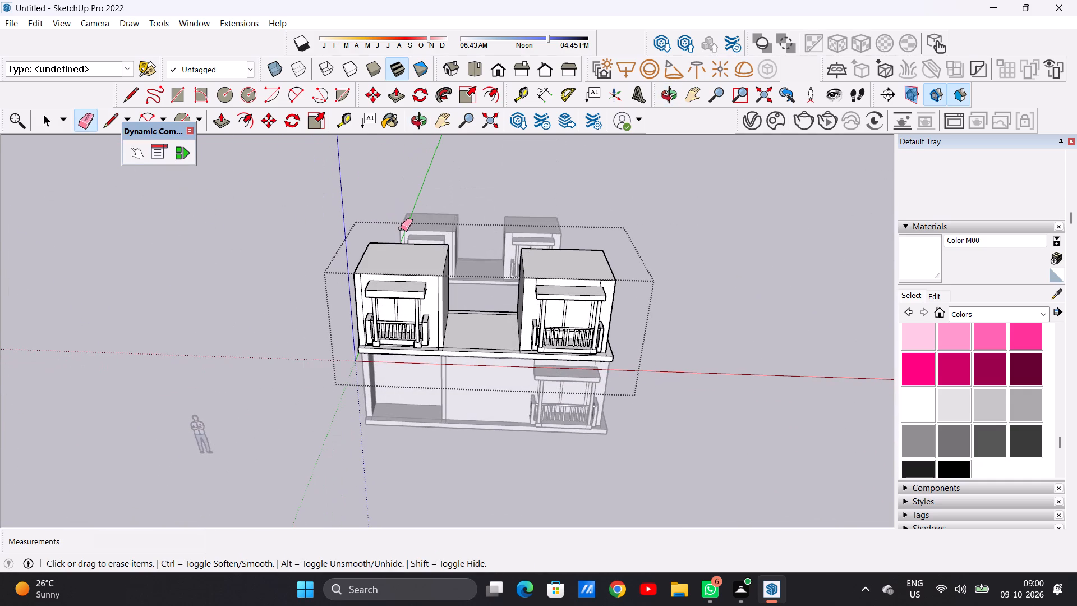
{"action": "key", "text": "space"}
{"action": "left_click", "coordinate": [309, 281]}
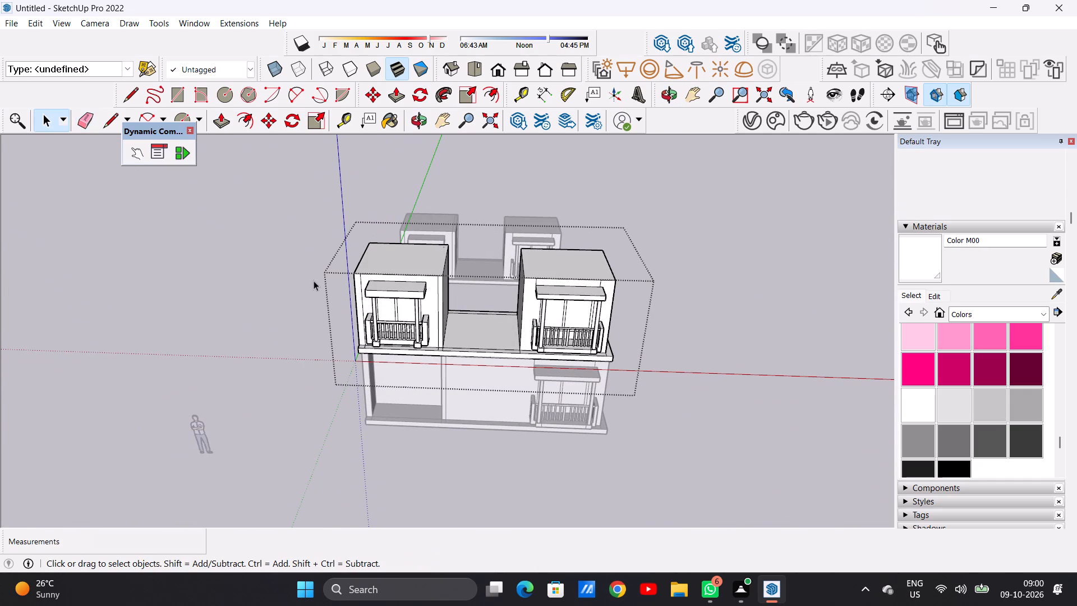
Examine the stacked building's façade, upper rooms and roofs from the front, the back and above.
{"action": "scroll", "coordinate": [425, 255], "scroll_direction": "up", "scroll_amount": 11}
{"action": "scroll", "coordinate": [400, 317], "scroll_direction": "down", "scroll_amount": 7}
{"action": "middle_click_drag", "start_coordinate": [429, 405], "coordinate": [426, 309]}
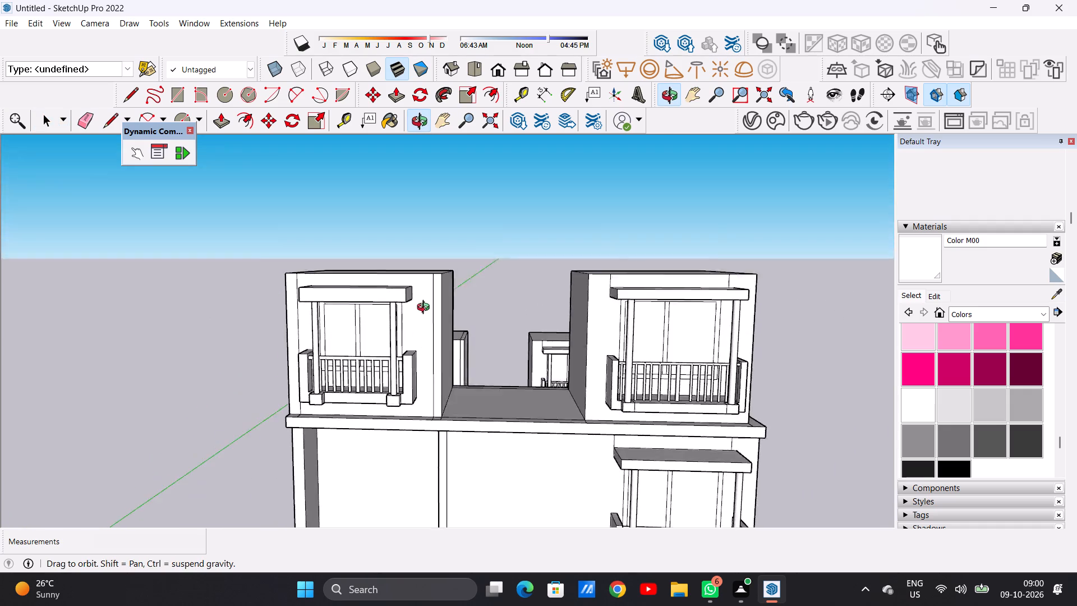
{"action": "middle_click_drag", "start_coordinate": [426, 309], "coordinate": [420, 325]}
{"action": "scroll", "coordinate": [407, 359], "scroll_direction": "down", "scroll_amount": 15}
{"action": "scroll", "coordinate": [419, 364], "scroll_direction": "up", "scroll_amount": 2}
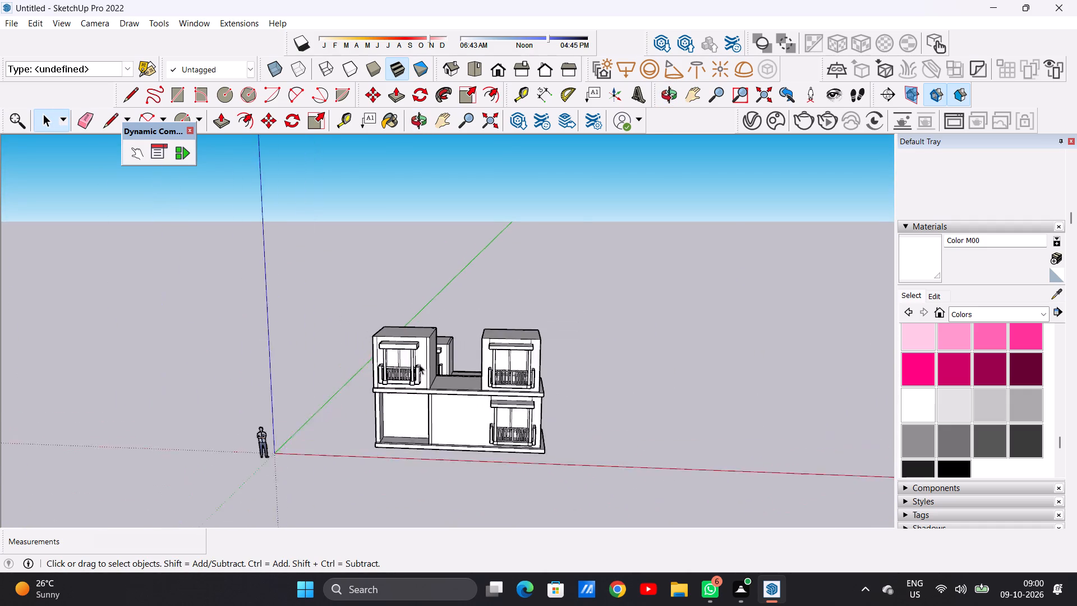
{"action": "scroll", "coordinate": [419, 364], "scroll_direction": "up", "scroll_amount": 5}
{"action": "middle_click_drag", "start_coordinate": [486, 353], "coordinate": [384, 479]}
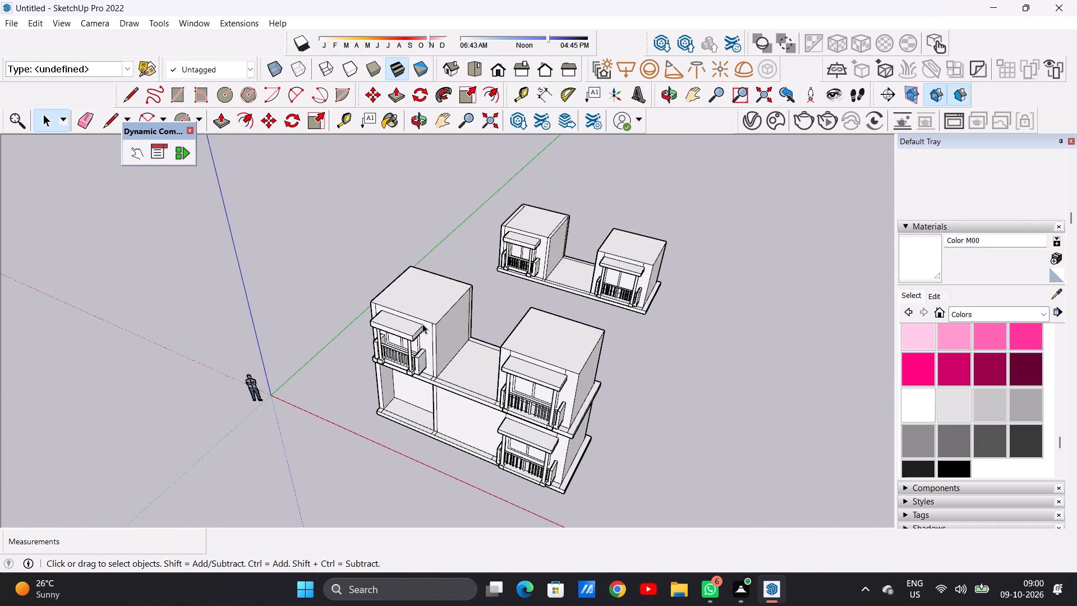
{"action": "scroll", "coordinate": [415, 292], "scroll_direction": "up", "scroll_amount": 7}
{"action": "middle_click_drag", "start_coordinate": [476, 320], "coordinate": [28, 339]}
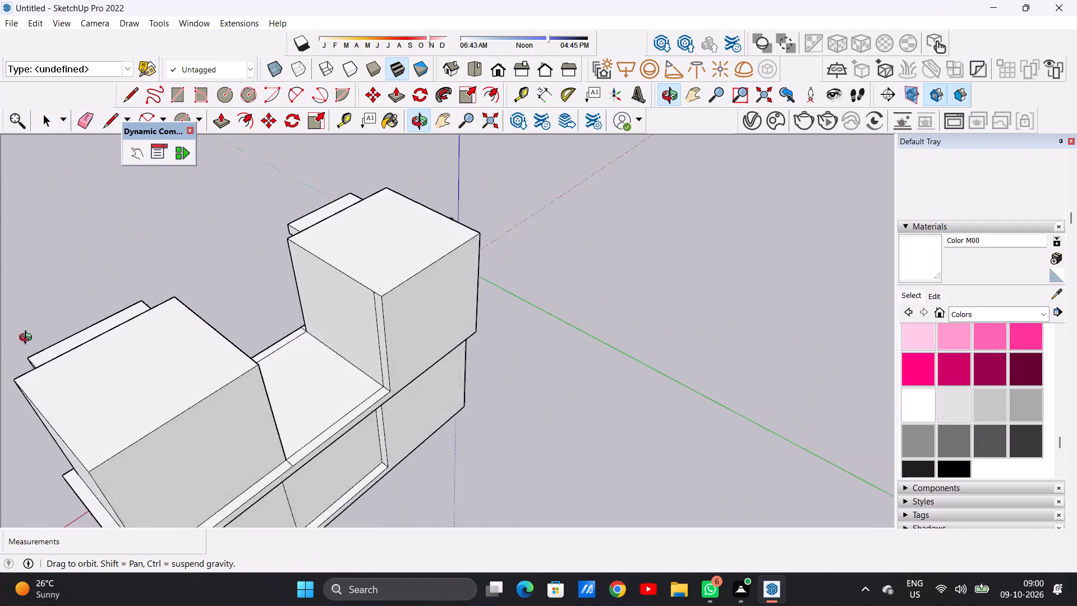
{"action": "middle_click_drag", "start_coordinate": [28, 339], "coordinate": [531, 302]}
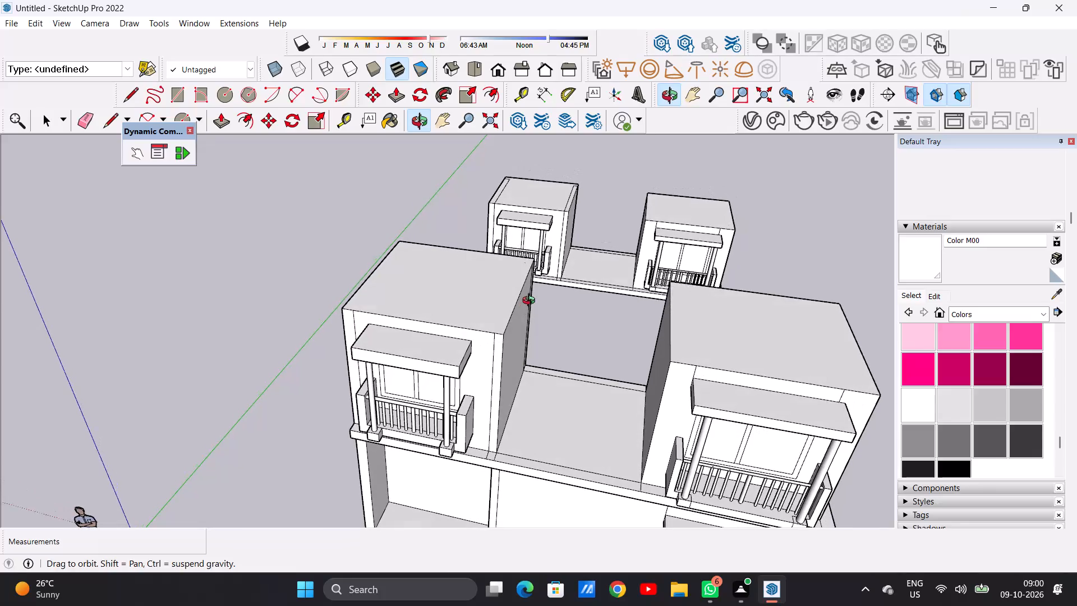
{"action": "middle_click_drag", "start_coordinate": [531, 302], "coordinate": [531, 296]}
{"action": "middle_click_drag", "start_coordinate": [358, 328], "coordinate": [457, 264]}
{"action": "middle_click_drag", "start_coordinate": [418, 273], "coordinate": [365, 281]}
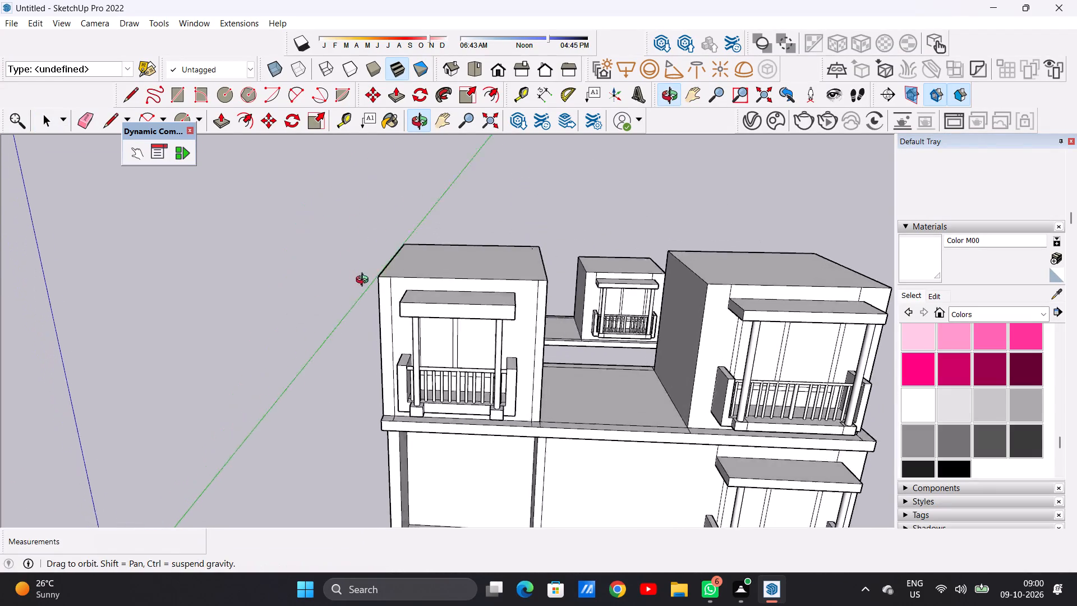
{"action": "middle_click_drag", "start_coordinate": [365, 281], "coordinate": [347, 250]}
{"action": "scroll", "coordinate": [309, 330], "scroll_direction": "down", "scroll_amount": 7}
{"action": "scroll", "coordinate": [610, 310], "scroll_direction": "up", "scroll_amount": 6}
{"action": "middle_click_drag", "start_coordinate": [425, 318], "coordinate": [446, 316]}
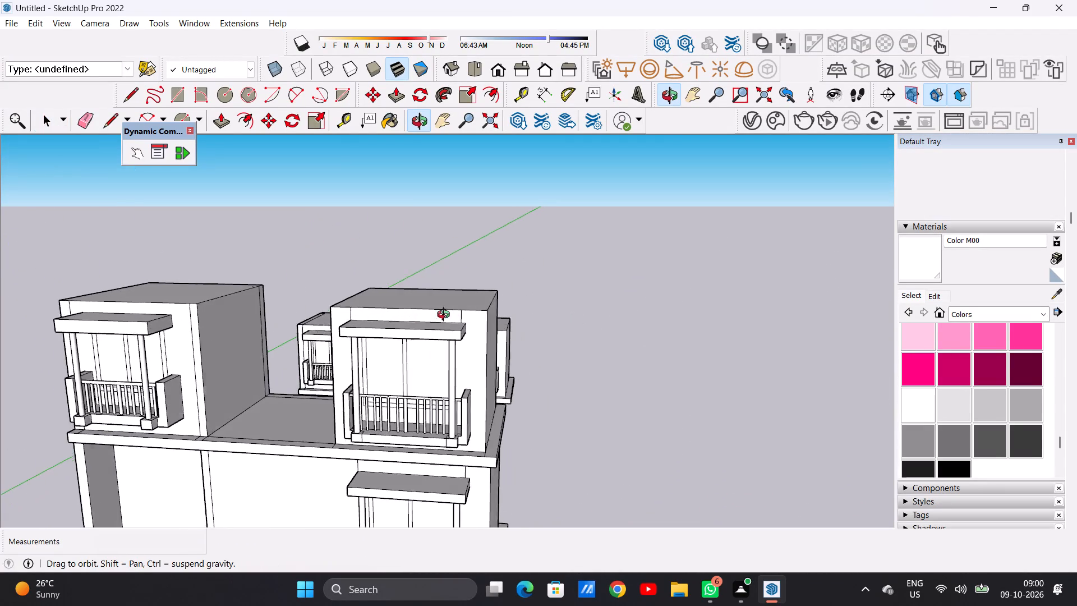
{"action": "middle_click_drag", "start_coordinate": [446, 316], "coordinate": [496, 310]}
{"action": "scroll", "coordinate": [459, 335], "scroll_direction": "down", "scroll_amount": 9}
{"action": "scroll", "coordinate": [572, 338], "scroll_direction": "up", "scroll_amount": 1}
{"action": "scroll", "coordinate": [570, 337], "scroll_direction": "down", "scroll_amount": 3}
{"action": "middle_click_drag", "start_coordinate": [524, 359], "coordinate": [476, 357]}
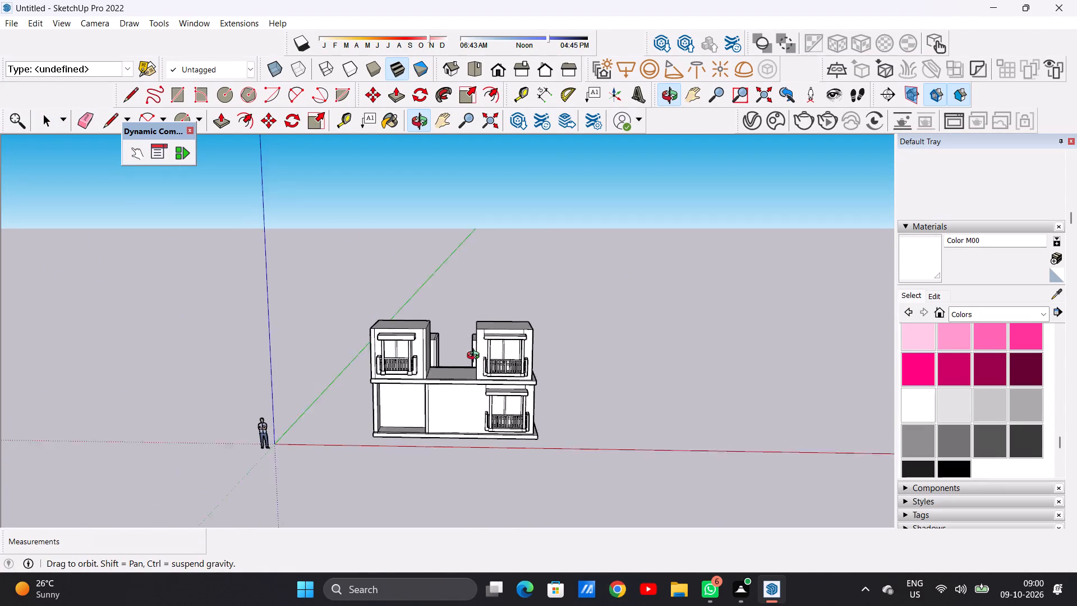
{"action": "middle_click_drag", "start_coordinate": [476, 357], "coordinate": [409, 362]}
{"action": "scroll", "coordinate": [589, 270], "scroll_direction": "up", "scroll_amount": 8}
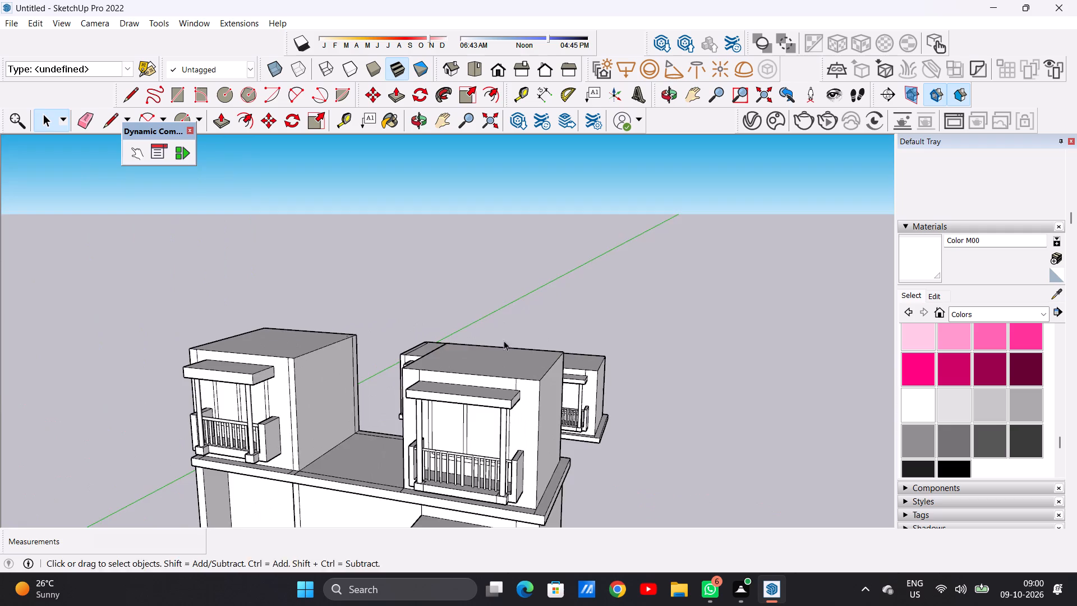
{"action": "middle_click_drag", "start_coordinate": [501, 345], "coordinate": [491, 403]}
{"action": "scroll", "coordinate": [491, 320], "scroll_direction": "down", "scroll_amount": 5}
{"action": "middle_click_drag", "start_coordinate": [501, 348], "coordinate": [501, 417]}
{"action": "scroll", "coordinate": [501, 417], "scroll_direction": "up", "scroll_amount": 1}
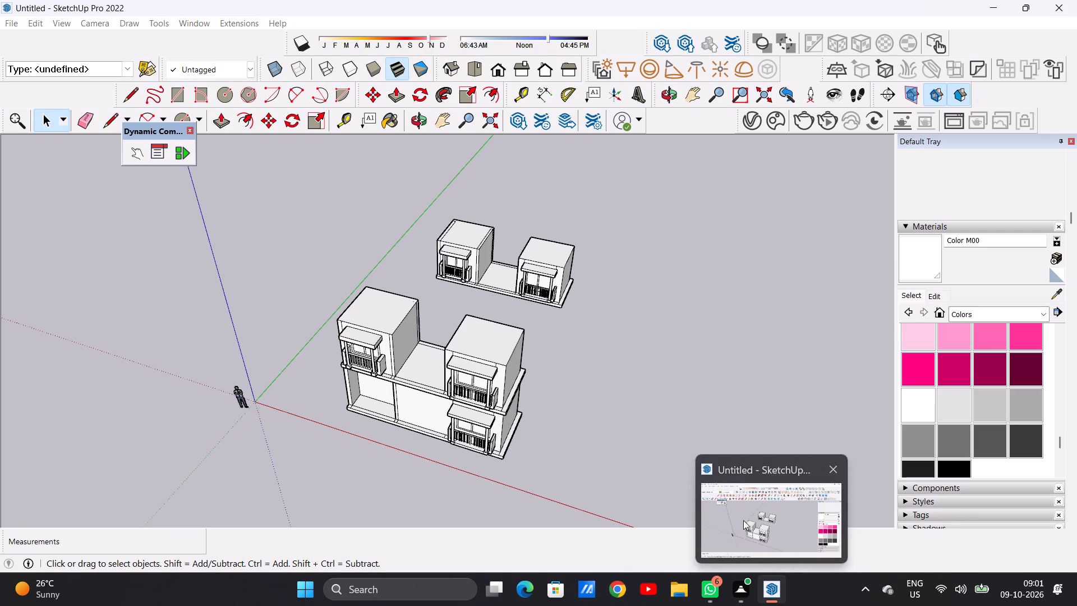
{"action": "left_click", "coordinate": [743, 520]}
{"action": "scroll", "coordinate": [545, 336], "scroll_direction": "down", "scroll_amount": 4}
{"action": "middle_click_drag", "start_coordinate": [515, 426], "coordinate": [526, 284]}
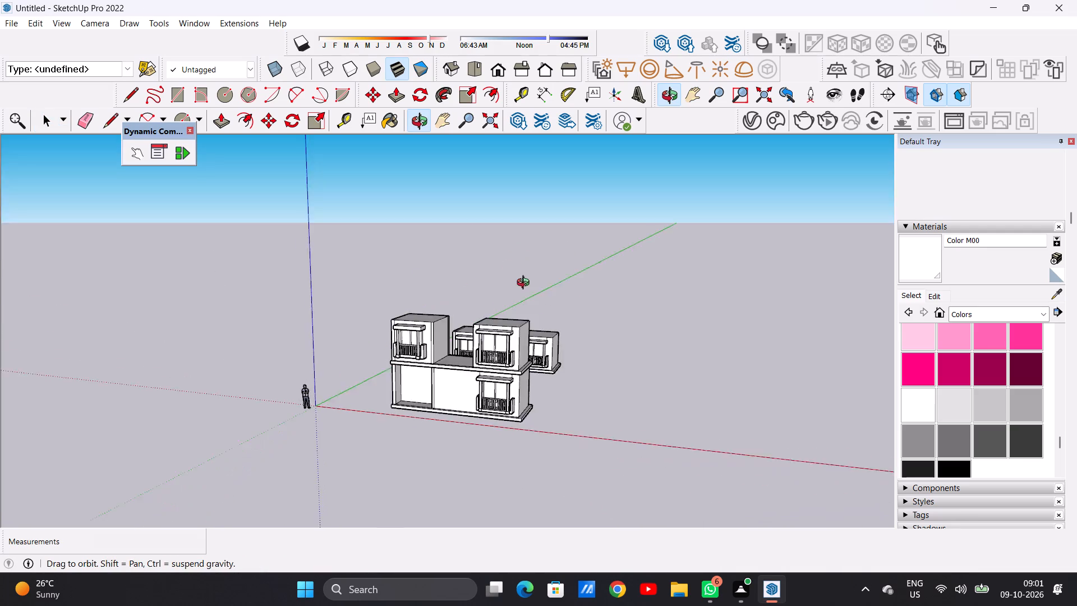
{"action": "middle_click_drag", "start_coordinate": [526, 284], "coordinate": [526, 271]}
{"action": "scroll", "coordinate": [496, 318], "scroll_direction": "up", "scroll_amount": 5}
{"action": "middle_click_drag", "start_coordinate": [499, 333], "coordinate": [514, 493]}
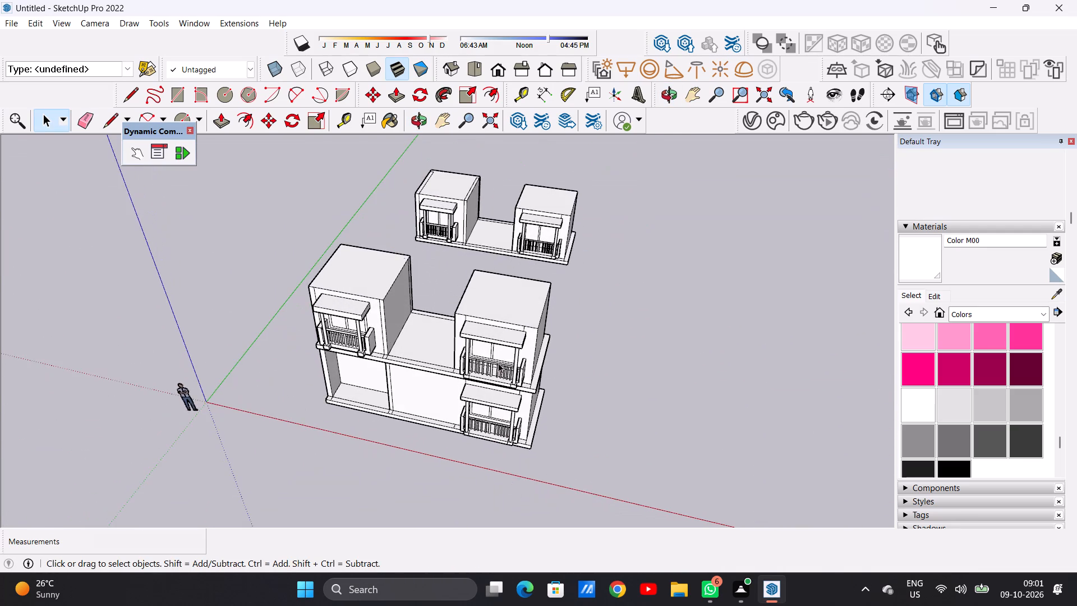
{"action": "scroll", "coordinate": [500, 353], "scroll_direction": "up", "scroll_amount": 5}
Open the upper-floor group for editing and extrude the roof of the room above the ground-floor balcony upward by 10'.
{"action": "key", "text": "p"}
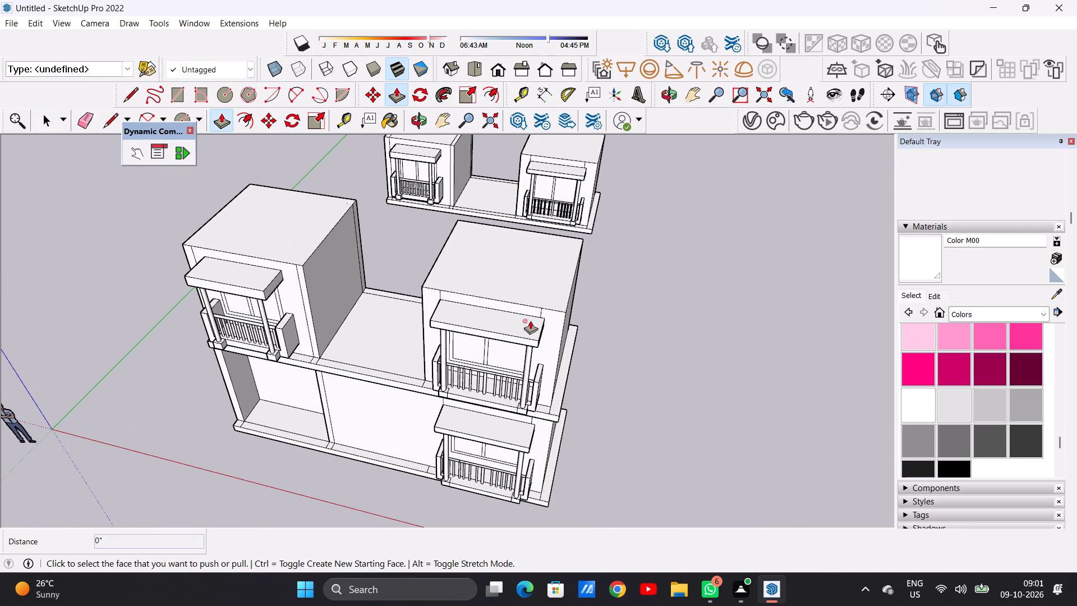
{"action": "scroll", "coordinate": [524, 276], "scroll_direction": "up", "scroll_amount": 11}
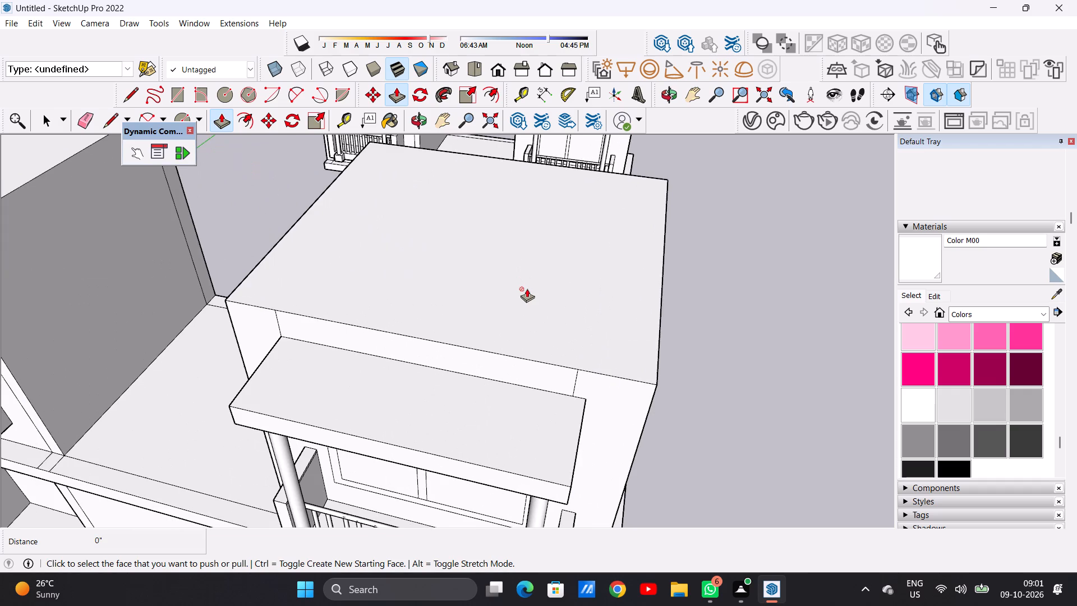
{"action": "key", "text": "space"}
{"action": "double_click", "coordinate": [516, 333]}
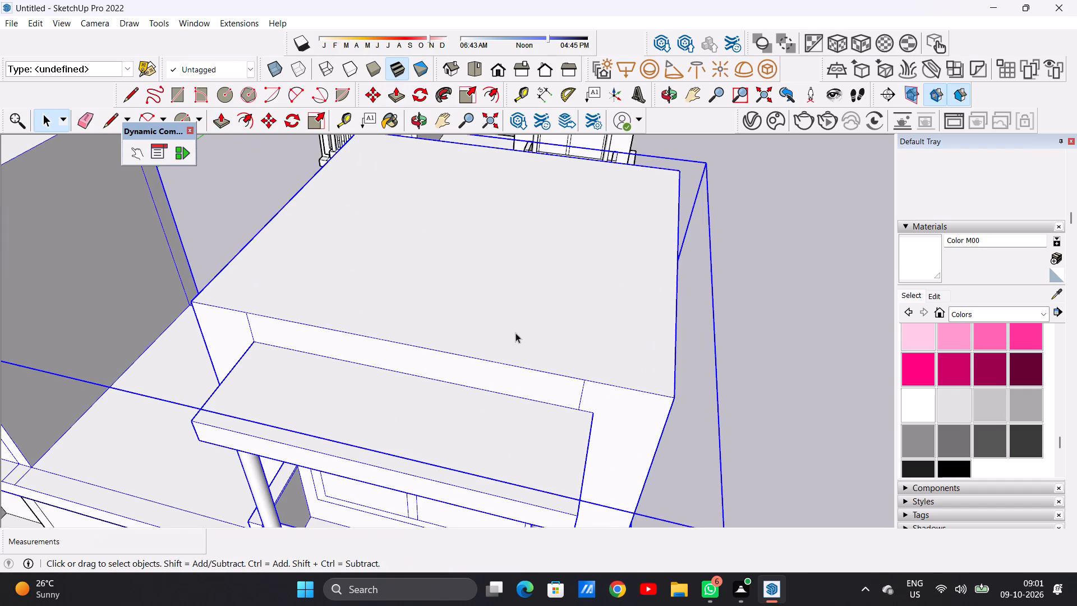
{"action": "scroll", "coordinate": [519, 322], "scroll_direction": "down", "scroll_amount": 7}
{"action": "left_click", "coordinate": [783, 291]}
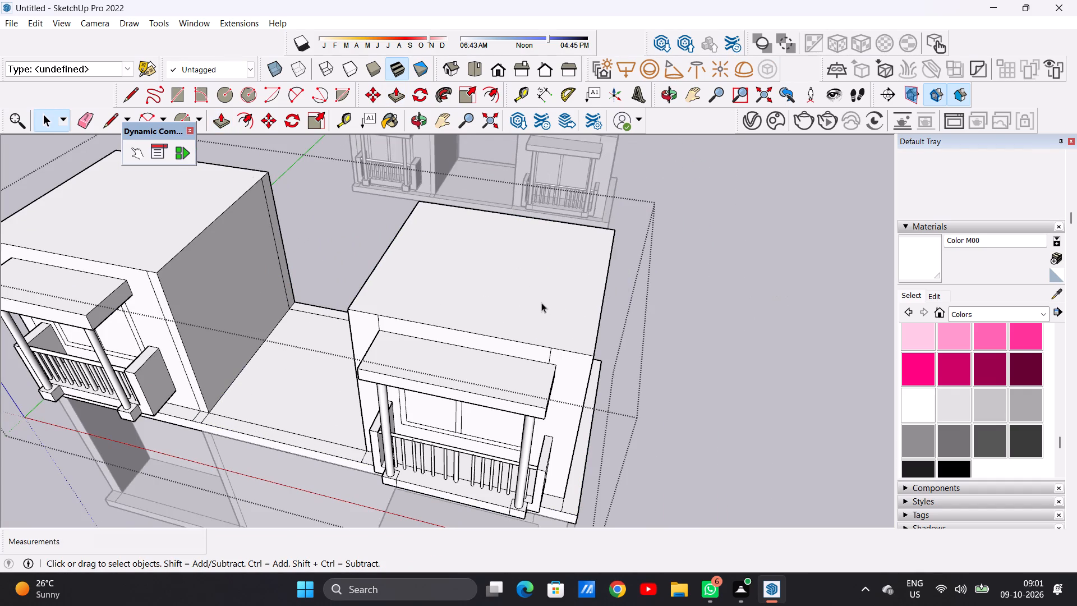
{"action": "left_click", "coordinate": [528, 306]}
{"action": "right_click", "coordinate": [528, 306]}
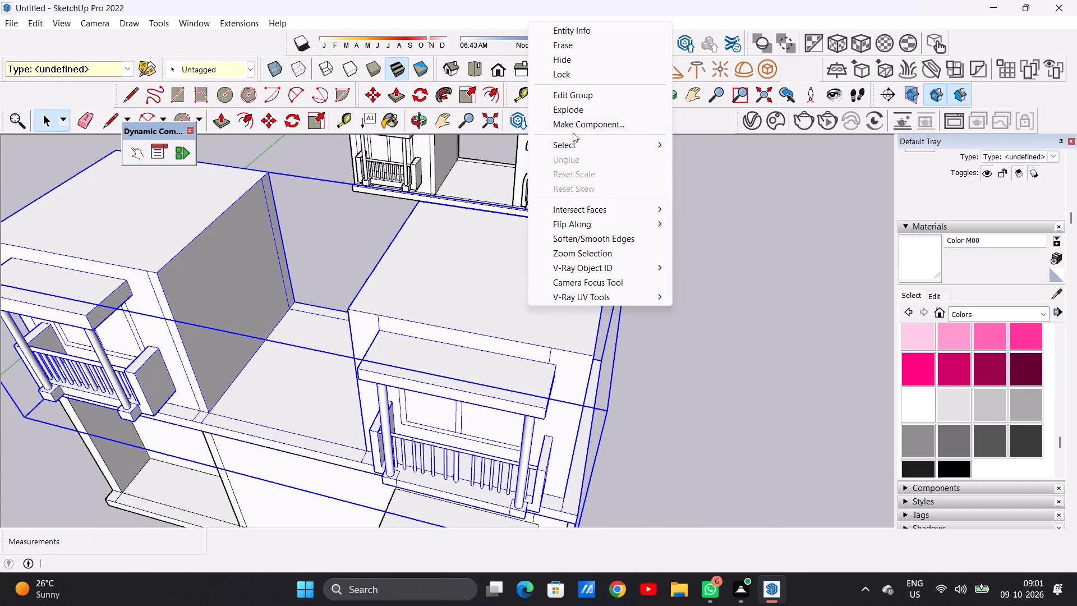
{"action": "left_click", "coordinate": [565, 93]}
{"action": "scroll", "coordinate": [579, 341], "scroll_direction": "down", "scroll_amount": 6}
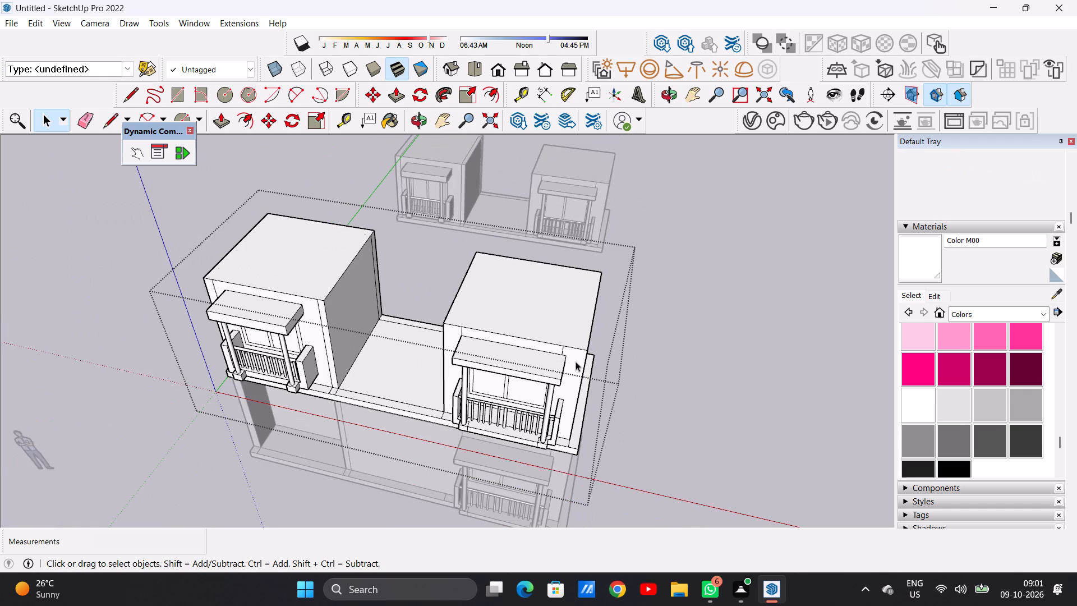
{"action": "middle_click_drag", "start_coordinate": [564, 387], "coordinate": [564, 327]}
{"action": "scroll", "coordinate": [536, 293], "scroll_direction": "up", "scroll_amount": 5}
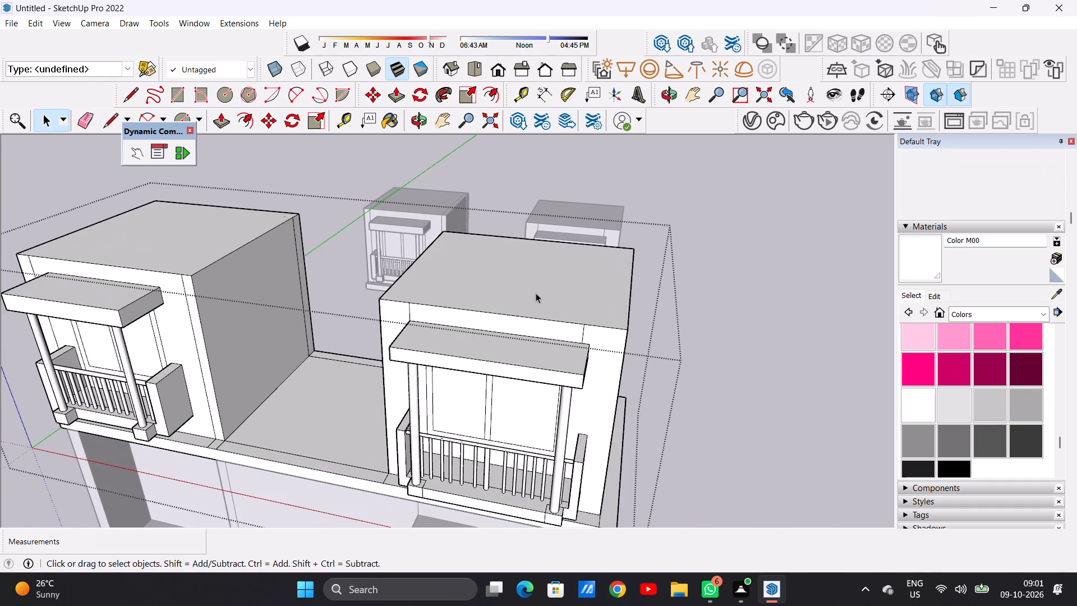
{"action": "key", "text": "p"}
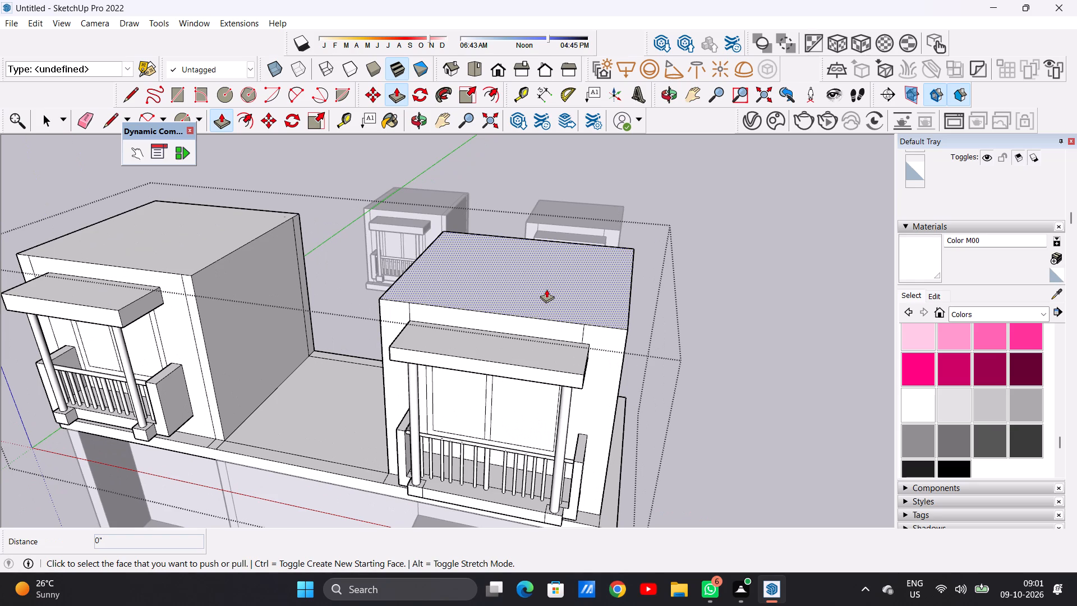
{"action": "left_click", "coordinate": [546, 289]}
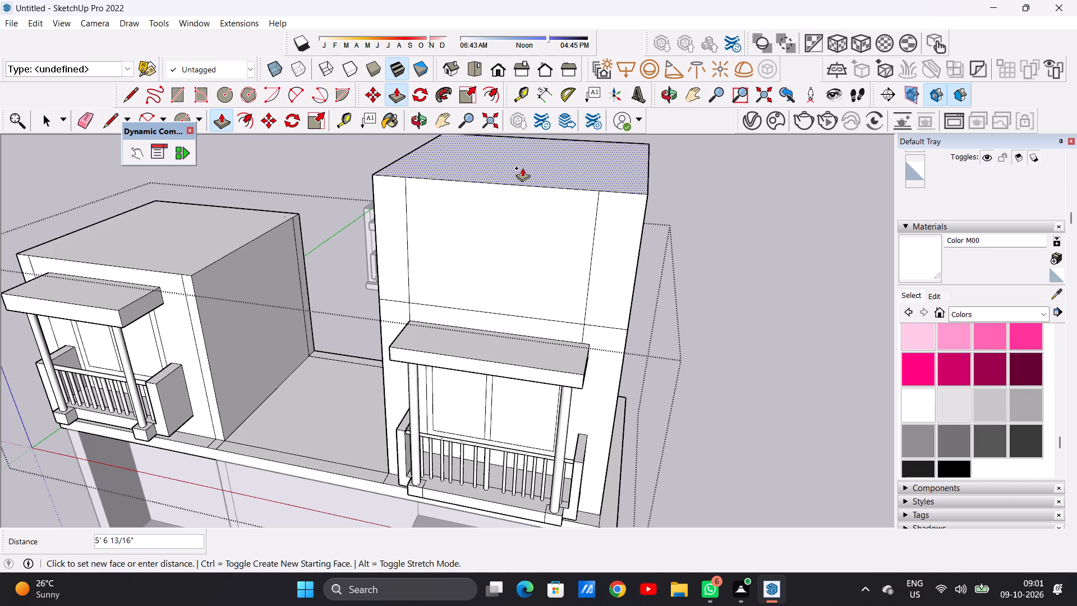
{"action": "type", "text": "10'"}
{"action": "key", "text": "Return"}
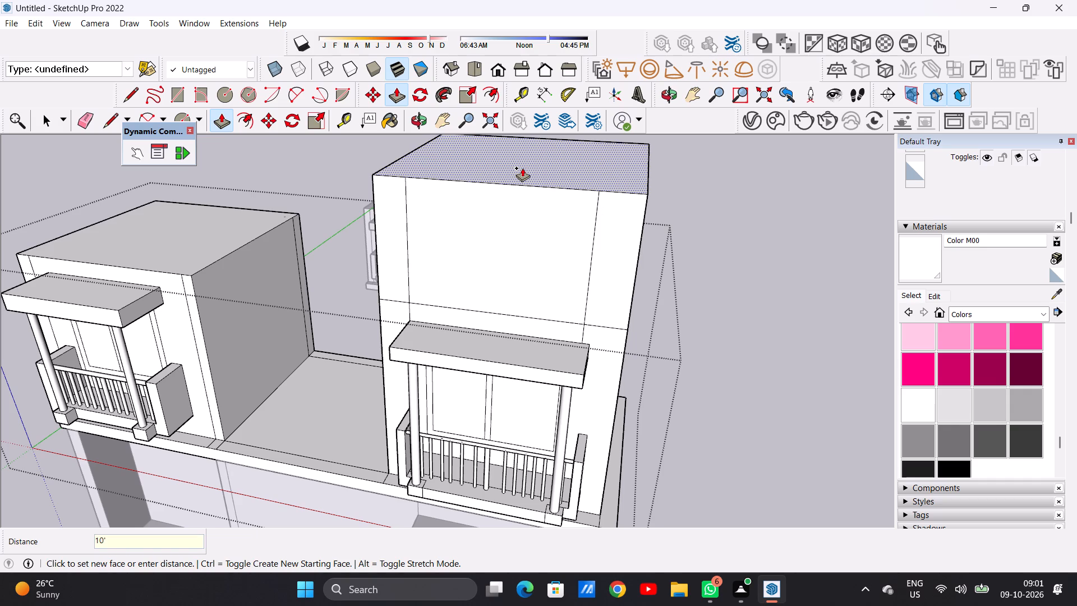
Extrude the roof of the other upper room, above the open ground-floor room, upward by 10'.
{"action": "scroll", "coordinate": [530, 238], "scroll_direction": "down", "scroll_amount": 10}
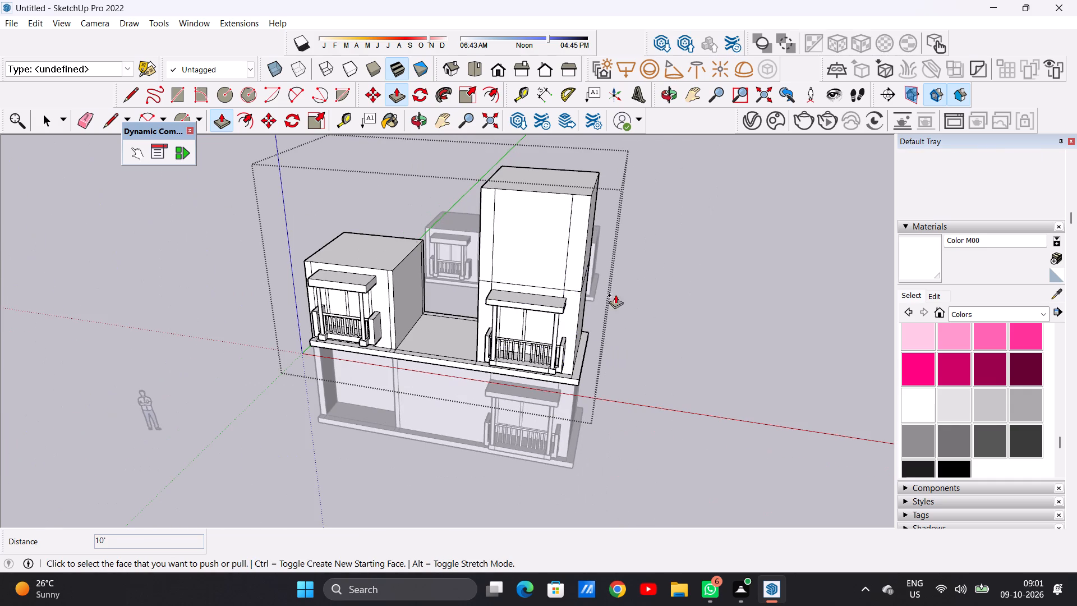
{"action": "scroll", "coordinate": [679, 352], "scroll_direction": "down", "scroll_amount": 2}
{"action": "middle_click_drag", "start_coordinate": [673, 365], "coordinate": [707, 266]}
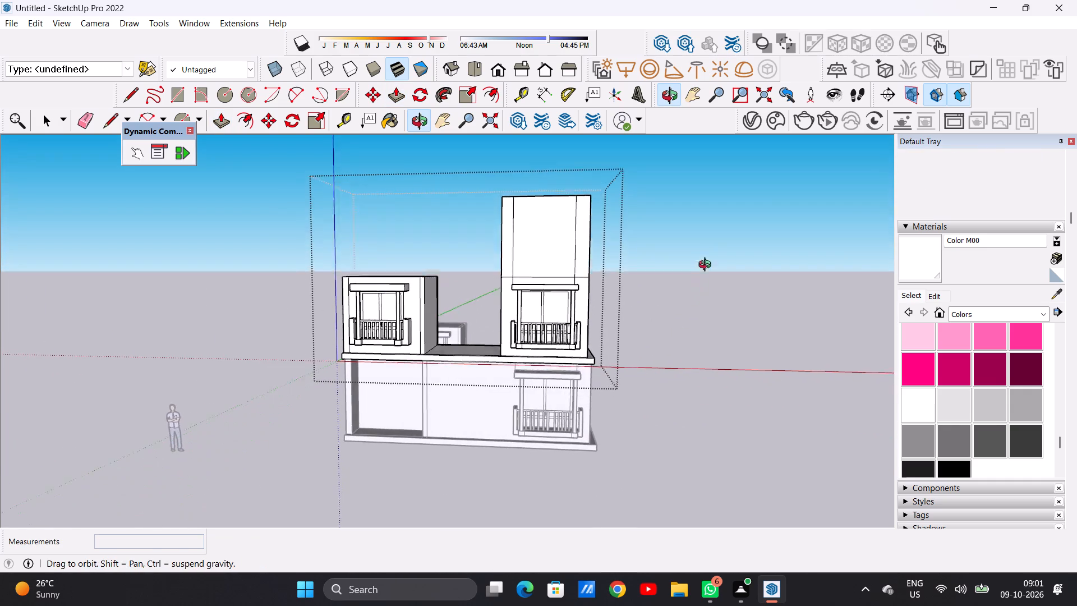
{"action": "middle_click_drag", "start_coordinate": [707, 266], "coordinate": [705, 261]}
{"action": "middle_click_drag", "start_coordinate": [712, 283], "coordinate": [647, 351]}
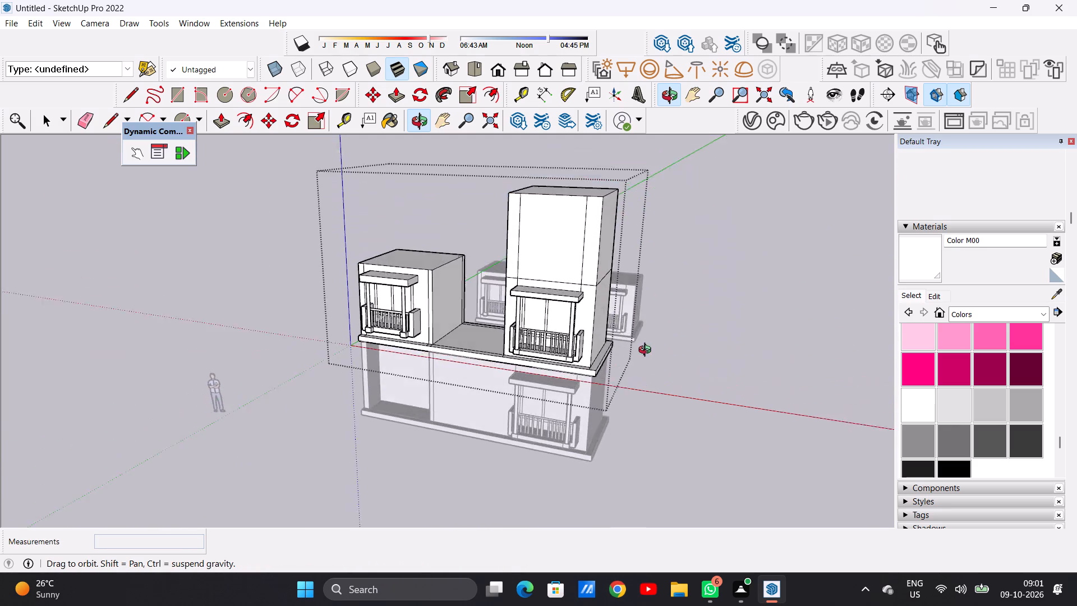
{"action": "middle_click_drag", "start_coordinate": [647, 351], "coordinate": [645, 403]}
{"action": "scroll", "coordinate": [434, 247], "scroll_direction": "up", "scroll_amount": 5}
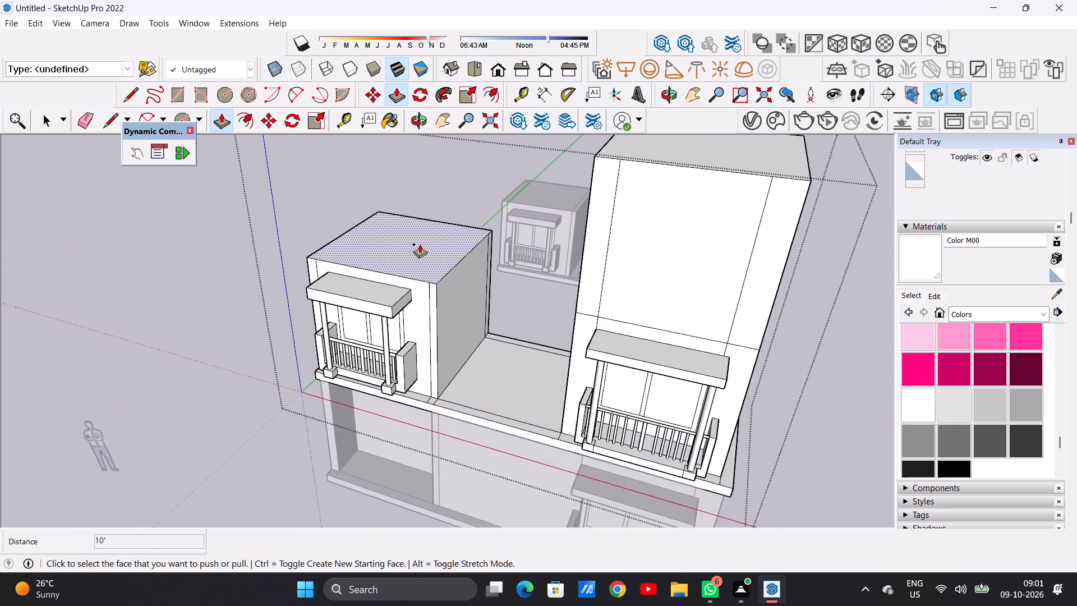
{"action": "scroll", "coordinate": [420, 244], "scroll_direction": "up", "scroll_amount": 2}
{"action": "left_click", "coordinate": [414, 251]}
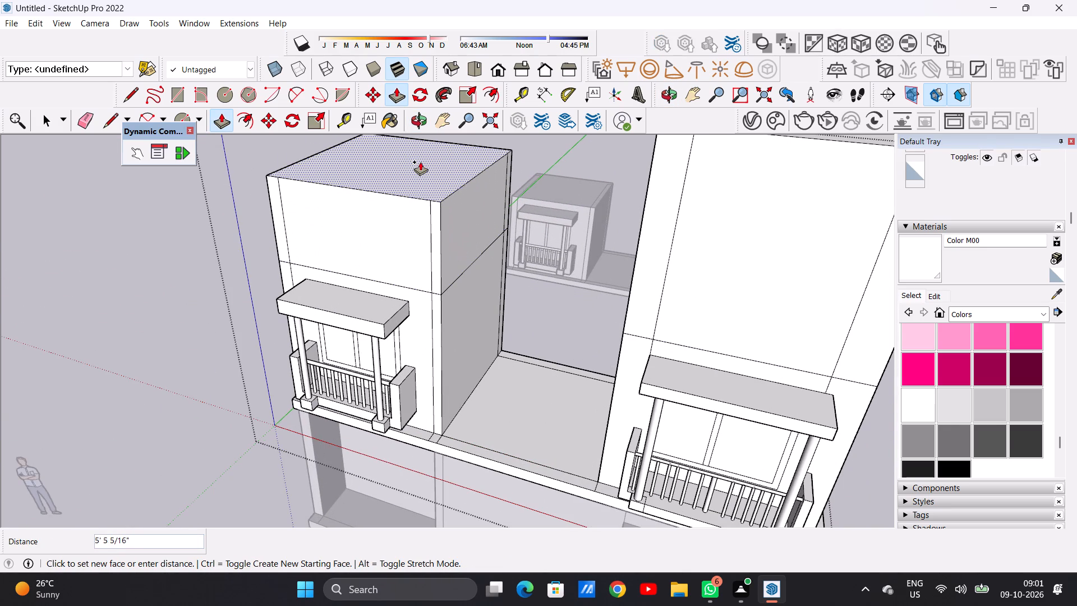
{"action": "type", "text": "10"}
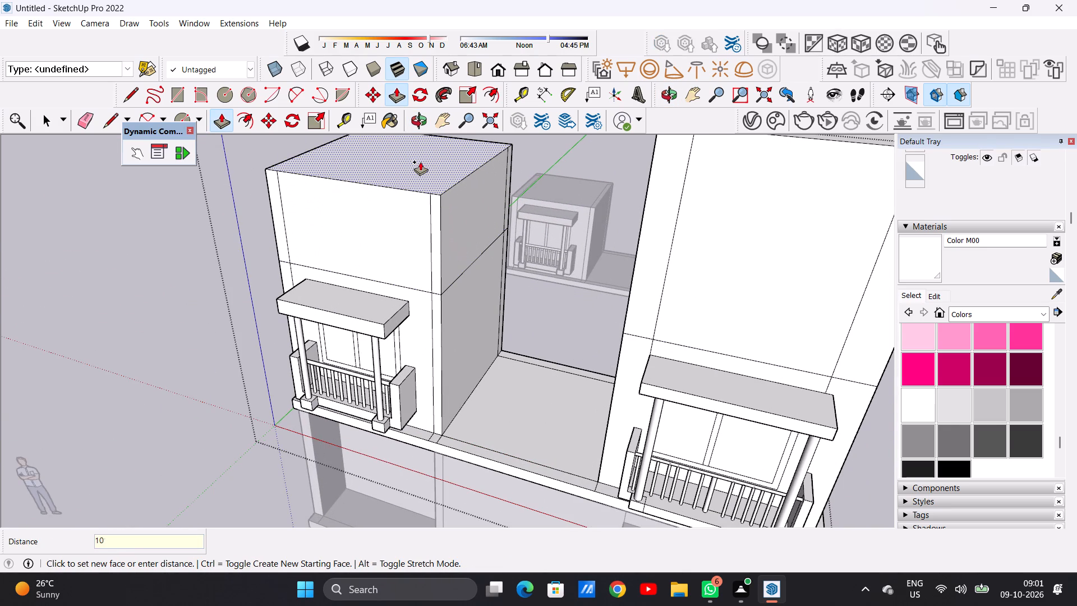
{"action": "key", "text": "apostrophe"}
{"action": "key", "text": "Return"}
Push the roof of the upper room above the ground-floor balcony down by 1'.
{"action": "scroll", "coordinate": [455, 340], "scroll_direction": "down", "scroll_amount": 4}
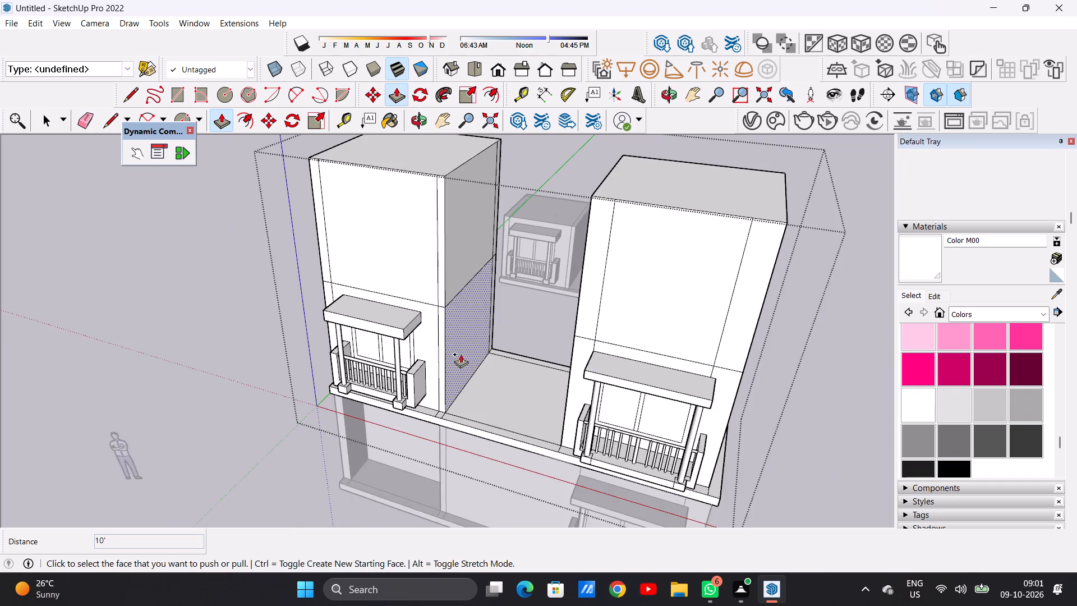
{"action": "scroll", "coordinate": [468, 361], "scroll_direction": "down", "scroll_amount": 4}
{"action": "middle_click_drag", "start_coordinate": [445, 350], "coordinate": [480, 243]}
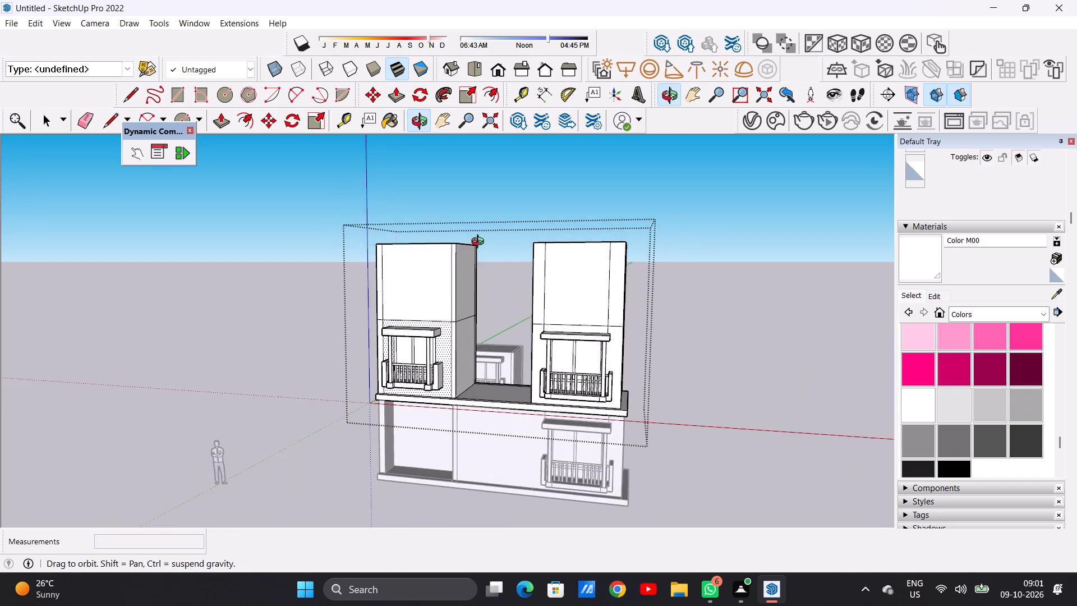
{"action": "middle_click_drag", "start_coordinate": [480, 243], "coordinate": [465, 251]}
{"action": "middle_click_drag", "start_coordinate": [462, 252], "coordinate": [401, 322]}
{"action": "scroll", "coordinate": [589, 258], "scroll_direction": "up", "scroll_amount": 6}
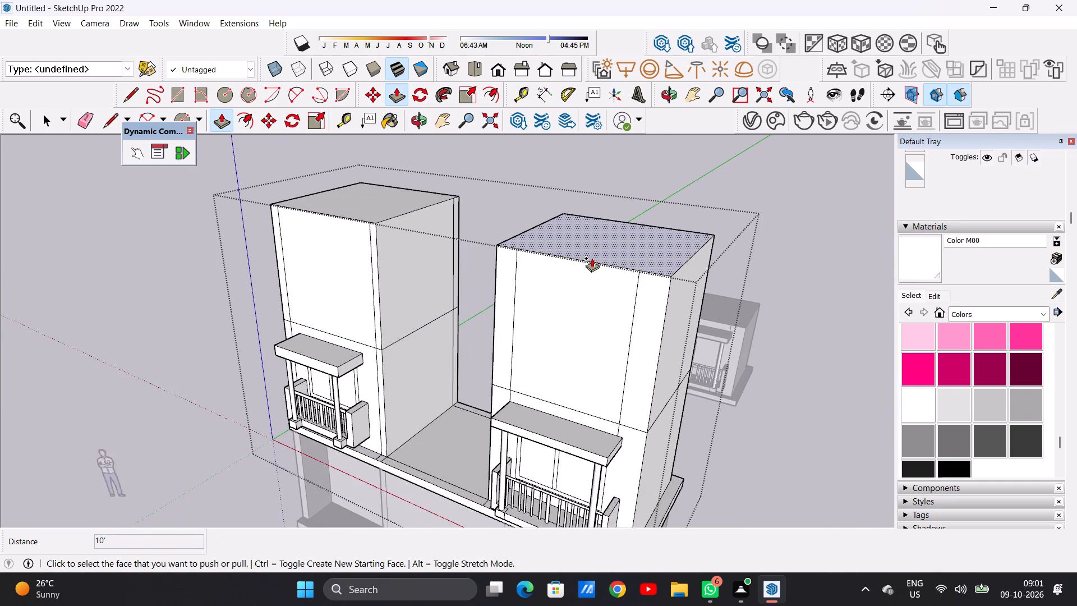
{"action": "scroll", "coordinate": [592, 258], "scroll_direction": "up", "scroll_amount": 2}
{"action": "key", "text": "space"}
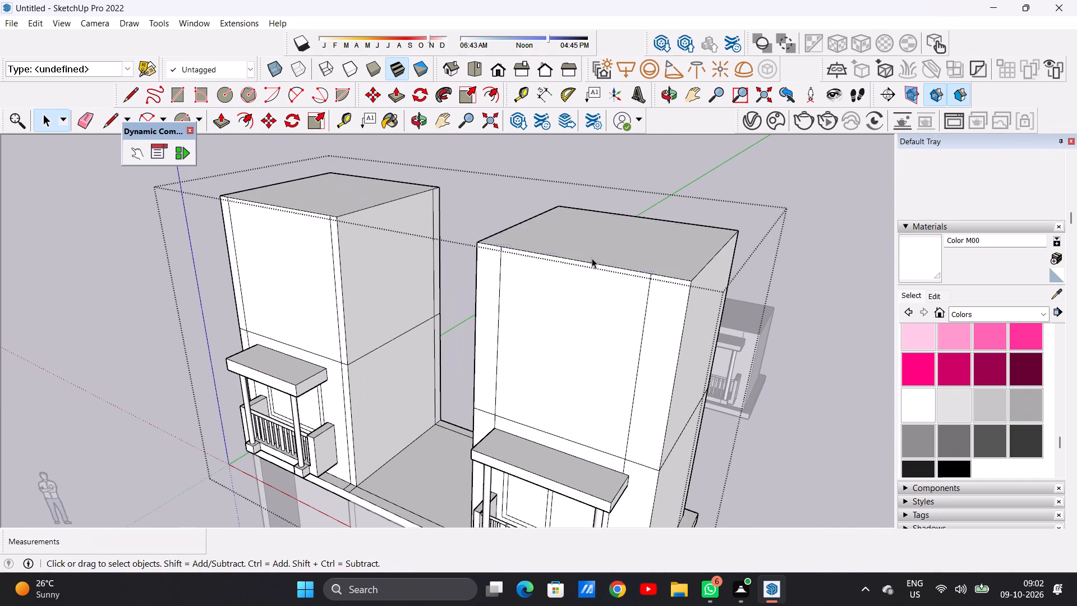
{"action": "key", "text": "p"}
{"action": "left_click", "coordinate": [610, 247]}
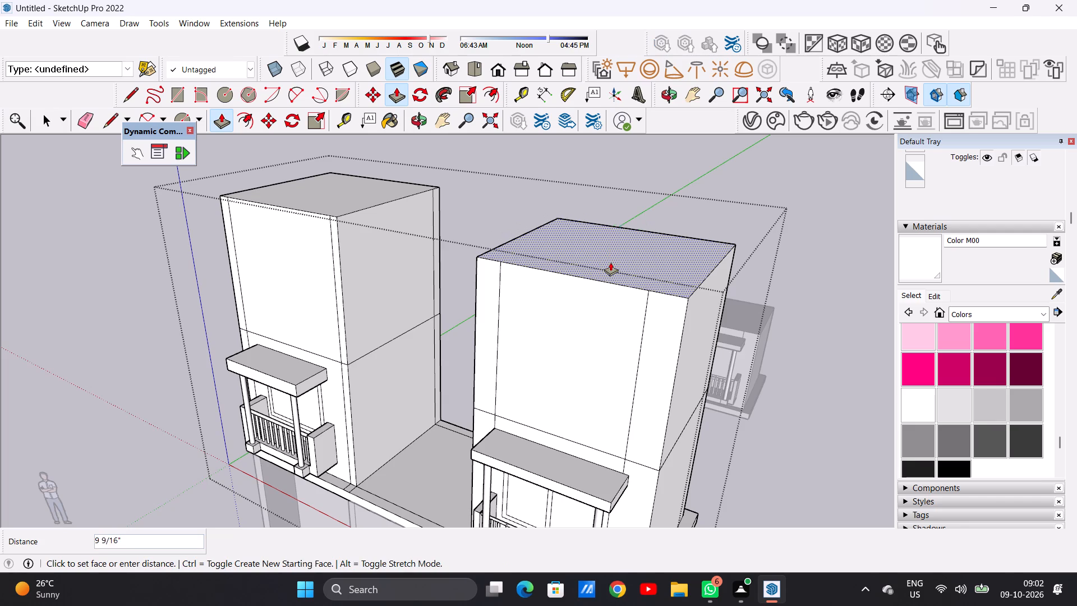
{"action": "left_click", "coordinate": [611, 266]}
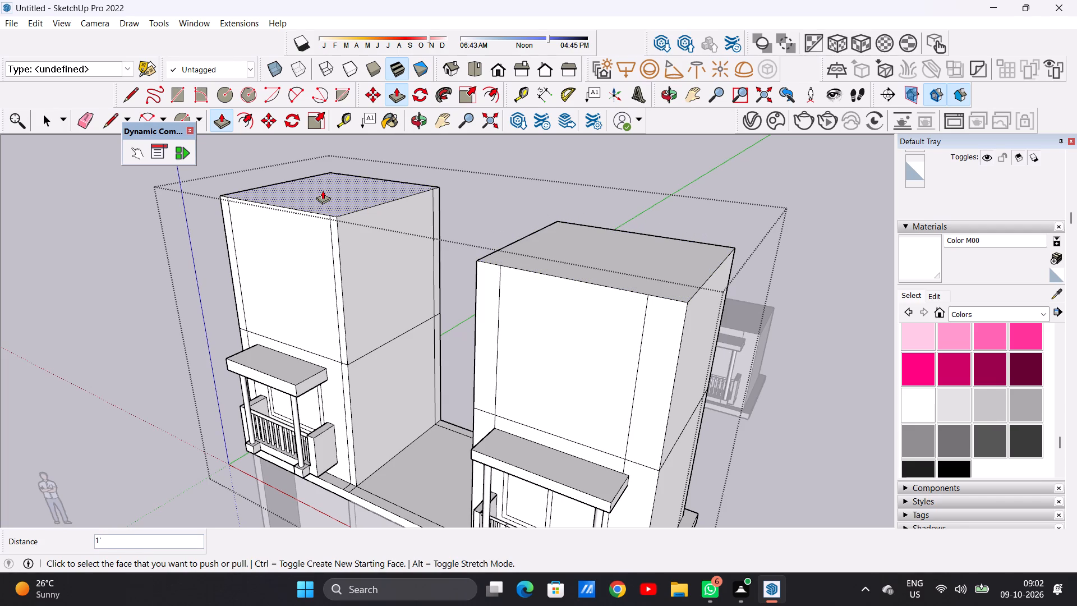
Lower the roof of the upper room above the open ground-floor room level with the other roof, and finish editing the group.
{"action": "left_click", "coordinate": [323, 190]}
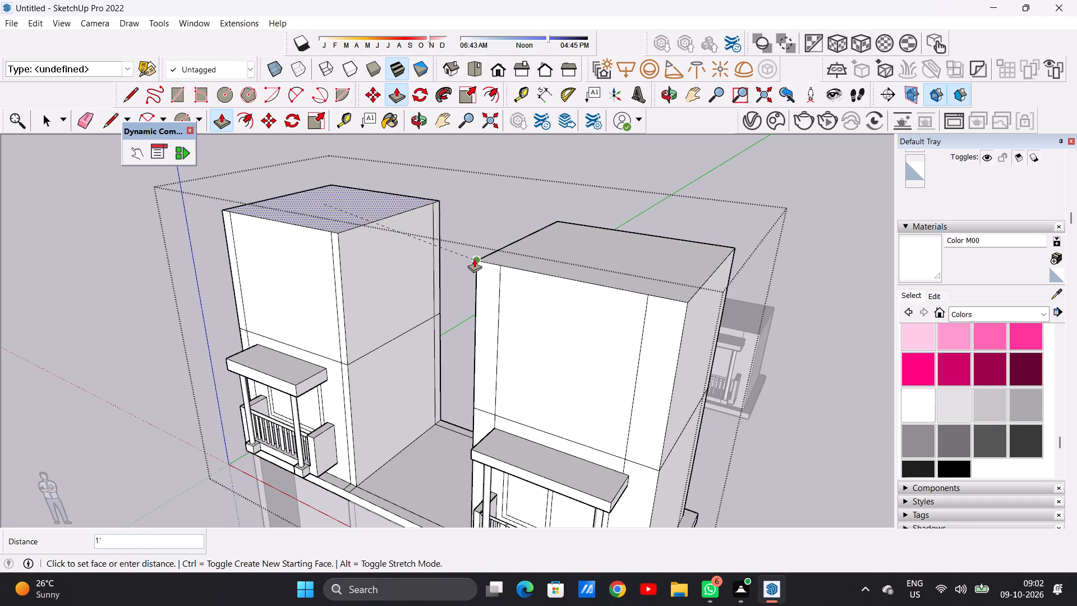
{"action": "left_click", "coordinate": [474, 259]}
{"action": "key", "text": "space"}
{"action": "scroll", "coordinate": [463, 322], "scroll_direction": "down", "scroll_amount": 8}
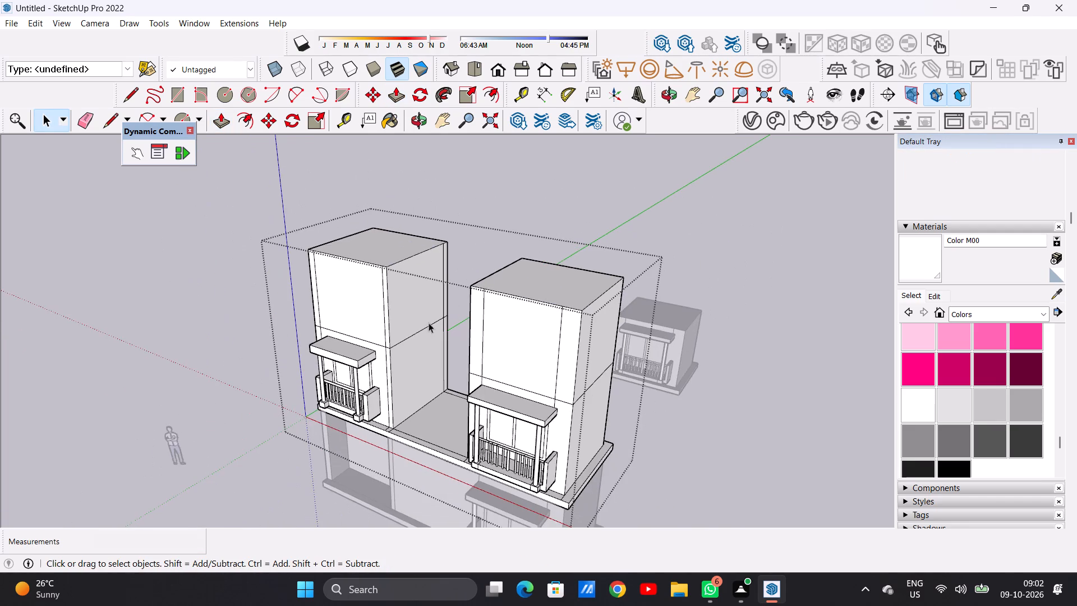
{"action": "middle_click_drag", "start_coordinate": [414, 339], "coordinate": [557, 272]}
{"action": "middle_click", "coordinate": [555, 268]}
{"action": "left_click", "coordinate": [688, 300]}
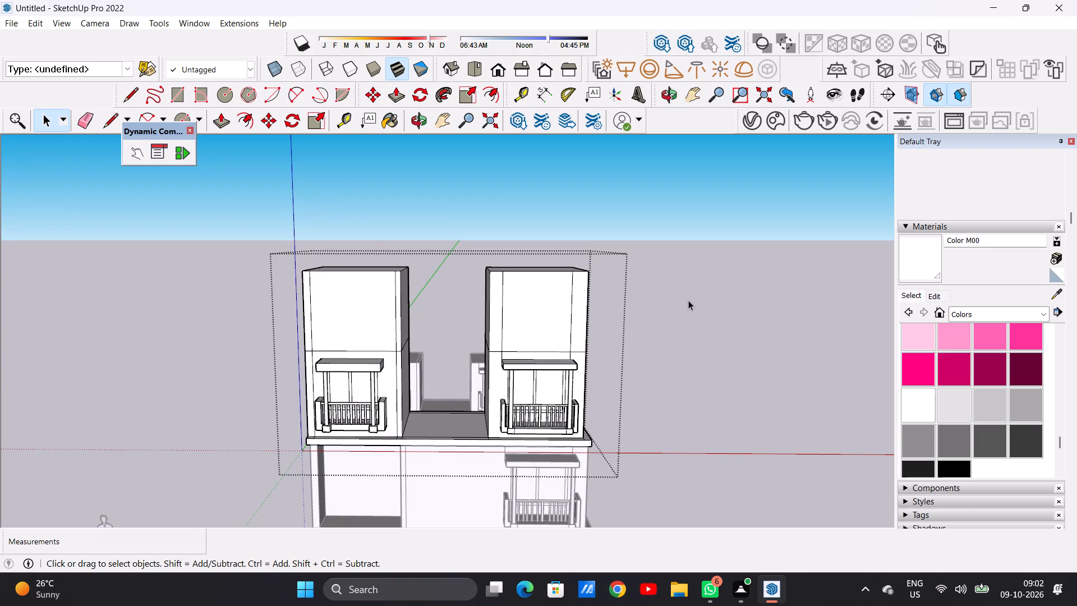
Examine the front walls, balconies and seam lines of the two raised upper rooms.
{"action": "scroll", "coordinate": [309, 331], "scroll_direction": "up", "scroll_amount": 6}
{"action": "middle_click_drag", "start_coordinate": [432, 331], "coordinate": [430, 300]}
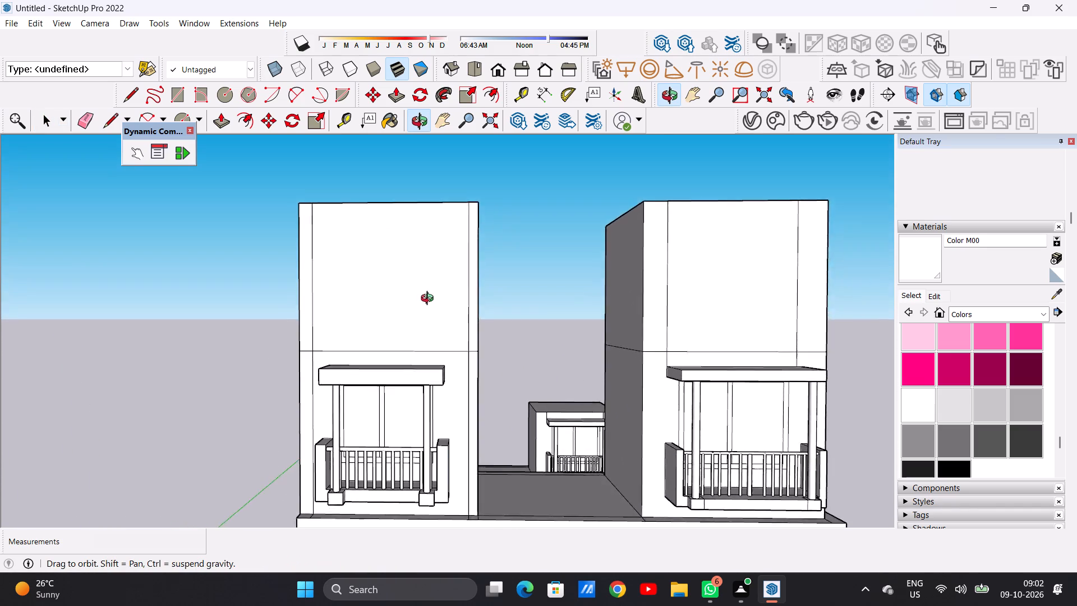
{"action": "middle_click_drag", "start_coordinate": [430, 300], "coordinate": [415, 315]}
{"action": "scroll", "coordinate": [390, 318], "scroll_direction": "up", "scroll_amount": 1}
{"action": "scroll", "coordinate": [370, 333], "scroll_direction": "down", "scroll_amount": 7}
{"action": "scroll", "coordinate": [588, 339], "scroll_direction": "up", "scroll_amount": 6}
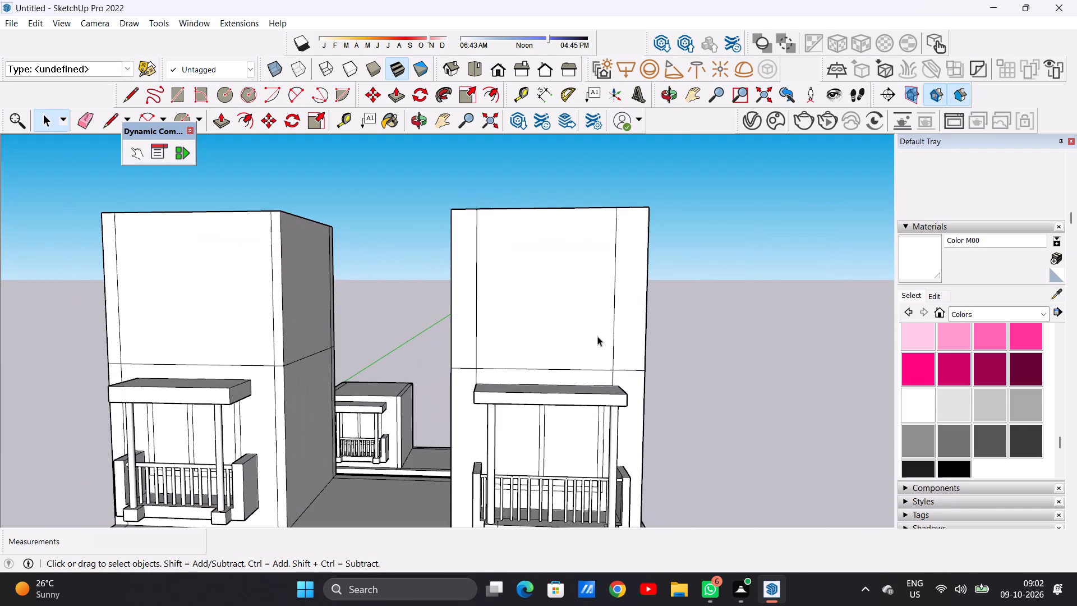
{"action": "scroll", "coordinate": [504, 333], "scroll_direction": "down", "scroll_amount": 14}
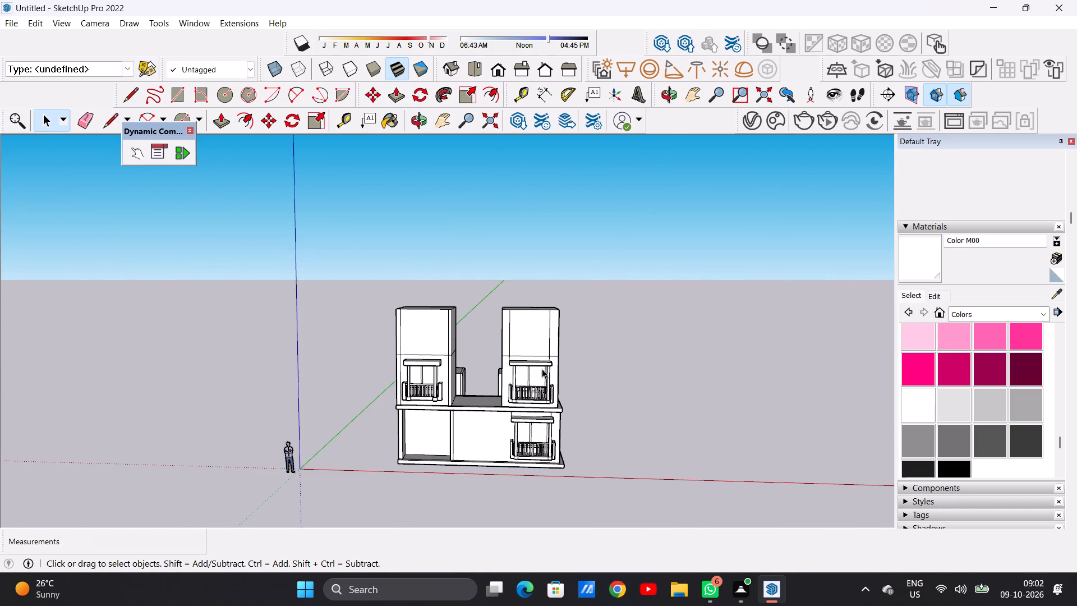
{"action": "scroll", "coordinate": [539, 346], "scroll_direction": "up", "scroll_amount": 18}
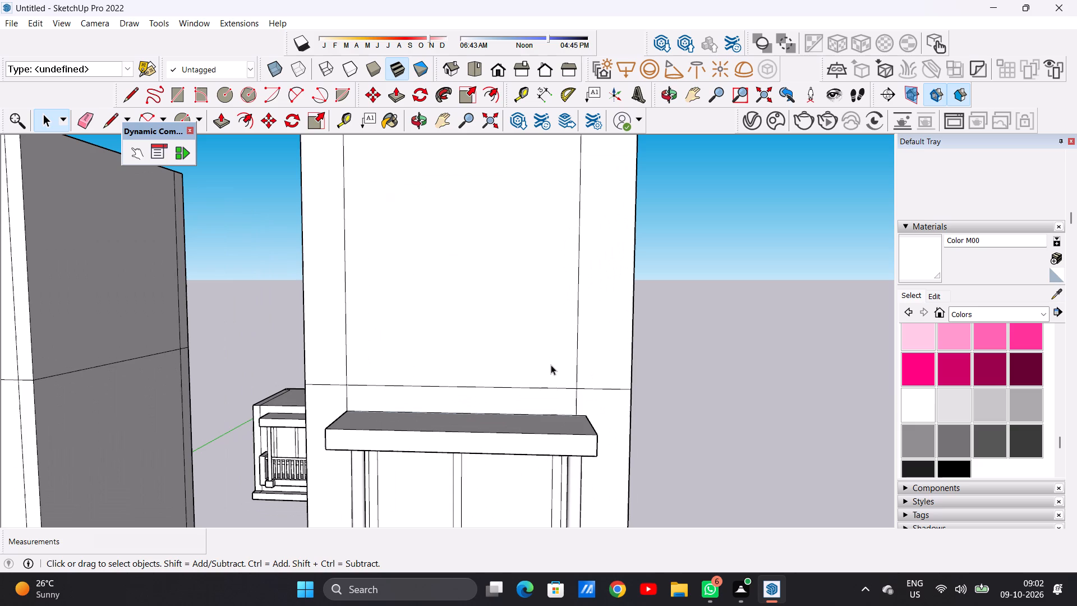
{"action": "scroll", "coordinate": [496, 377], "scroll_direction": "down", "scroll_amount": 4}
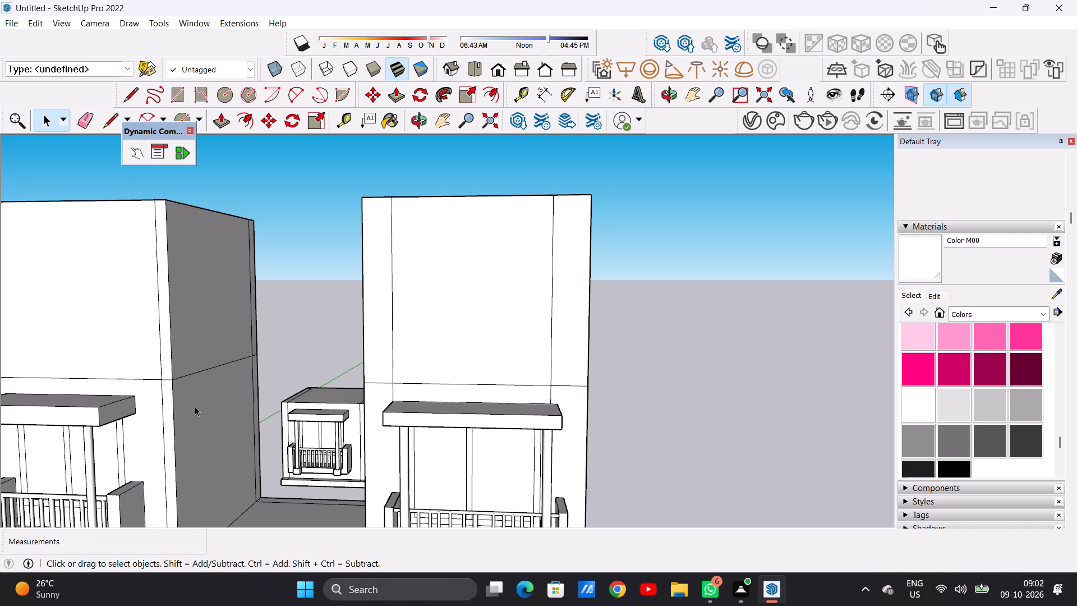
{"action": "scroll", "coordinate": [463, 345], "scroll_direction": "down", "scroll_amount": 15}
{"action": "scroll", "coordinate": [478, 355], "scroll_direction": "up", "scroll_amount": 6}
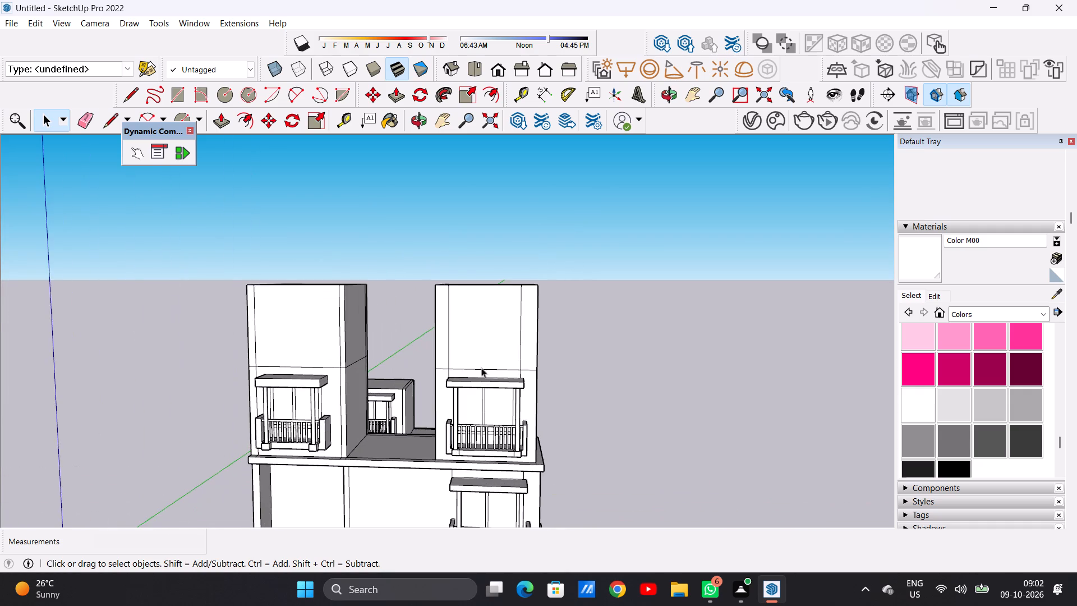
{"action": "middle_click_drag", "start_coordinate": [478, 371], "coordinate": [477, 353]}
{"action": "scroll", "coordinate": [496, 341], "scroll_direction": "up", "scroll_amount": 5}
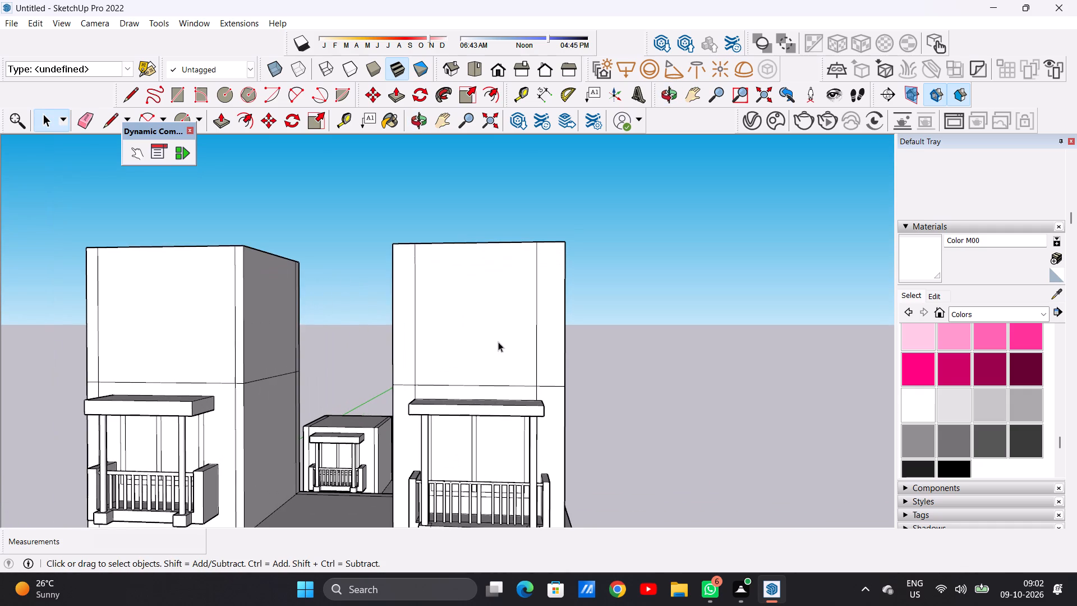
{"action": "scroll", "coordinate": [498, 342], "scroll_direction": "up", "scroll_amount": 1}
{"action": "scroll", "coordinate": [493, 337], "scroll_direction": "down", "scroll_amount": 4}
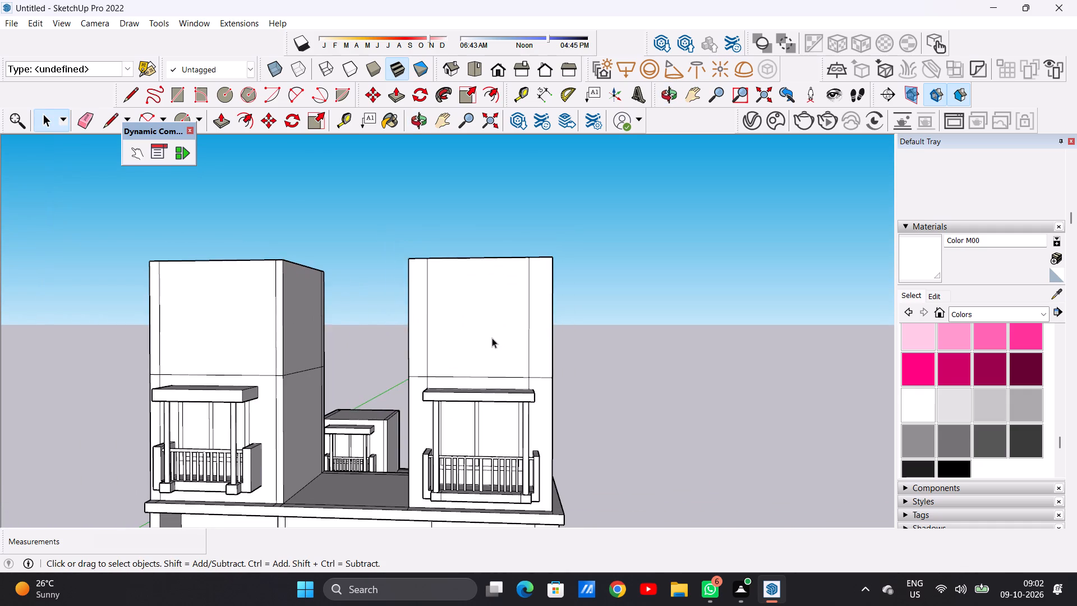
{"action": "middle_click_drag", "start_coordinate": [495, 339], "coordinate": [495, 357]}
{"action": "scroll", "coordinate": [499, 351], "scroll_direction": "up", "scroll_amount": 2}
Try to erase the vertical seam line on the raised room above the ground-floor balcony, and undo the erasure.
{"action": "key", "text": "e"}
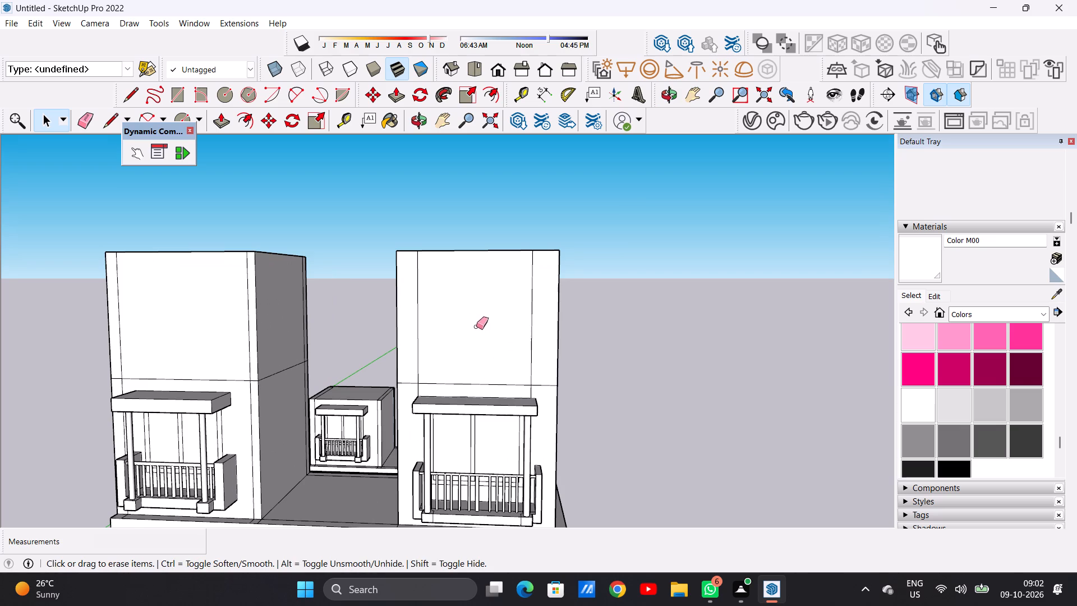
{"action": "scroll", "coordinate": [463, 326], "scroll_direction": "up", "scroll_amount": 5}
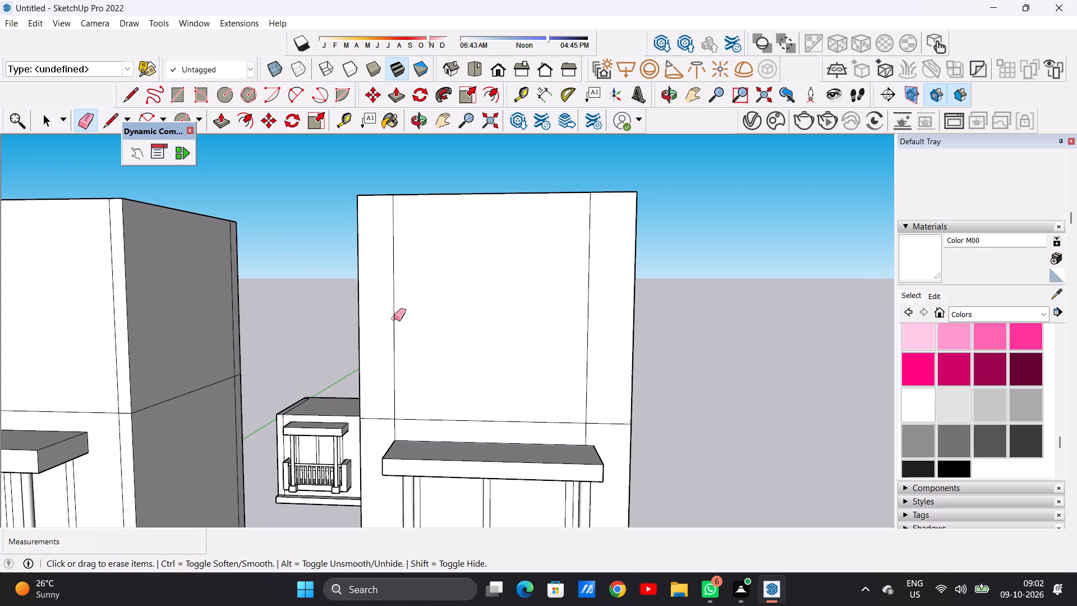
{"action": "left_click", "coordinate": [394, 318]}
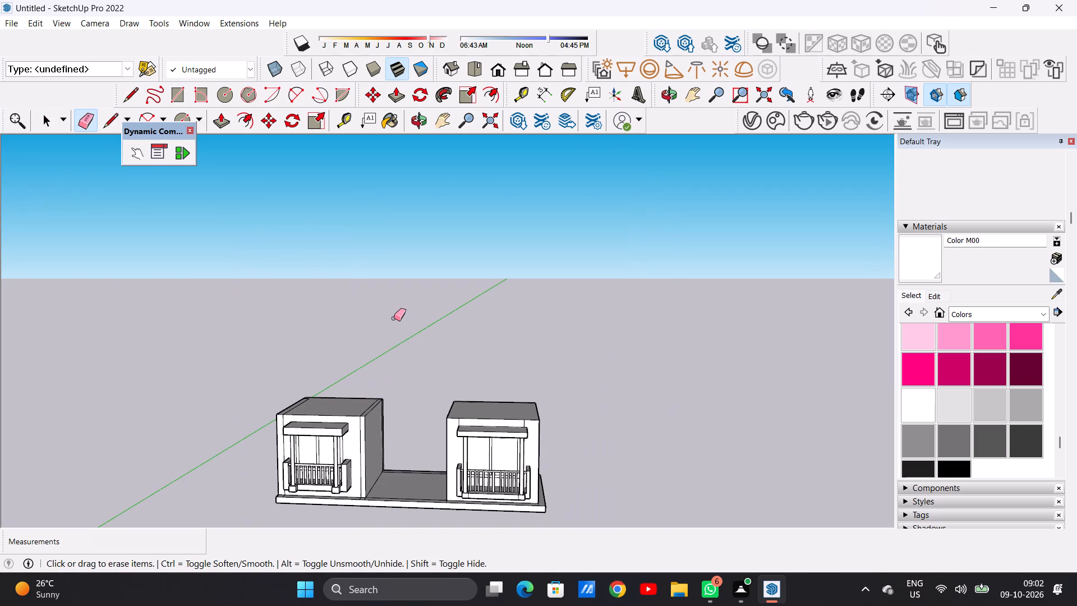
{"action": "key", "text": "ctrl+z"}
Examine the whole stacked building's façade, balconies and the junction between the storeys.
{"action": "scroll", "coordinate": [438, 334], "scroll_direction": "down", "scroll_amount": 12}
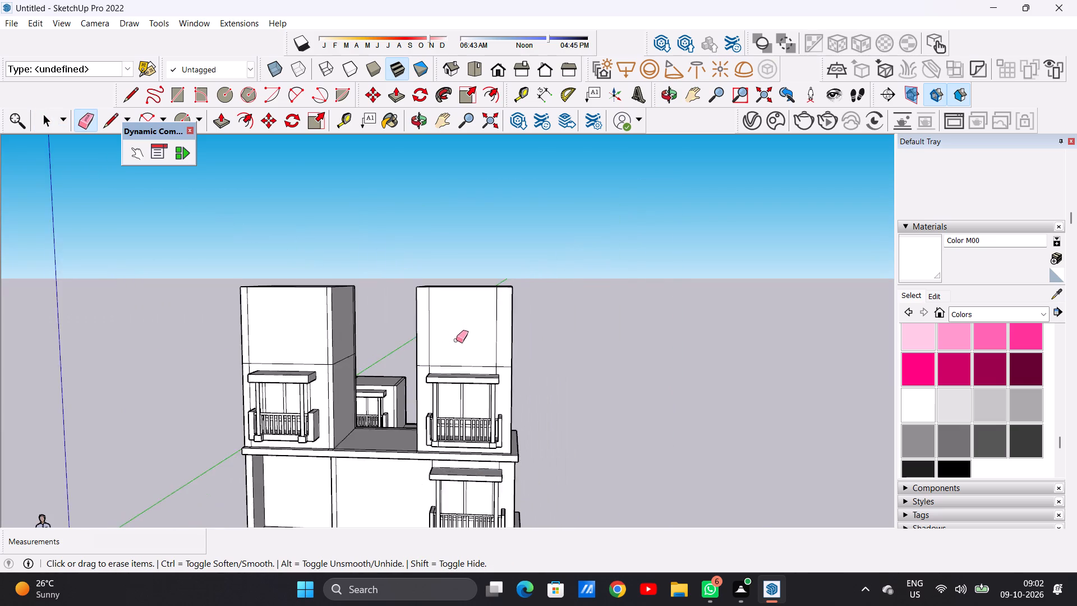
{"action": "scroll", "coordinate": [456, 340], "scroll_direction": "down", "scroll_amount": 7}
{"action": "scroll", "coordinate": [457, 362], "scroll_direction": "up", "scroll_amount": 14}
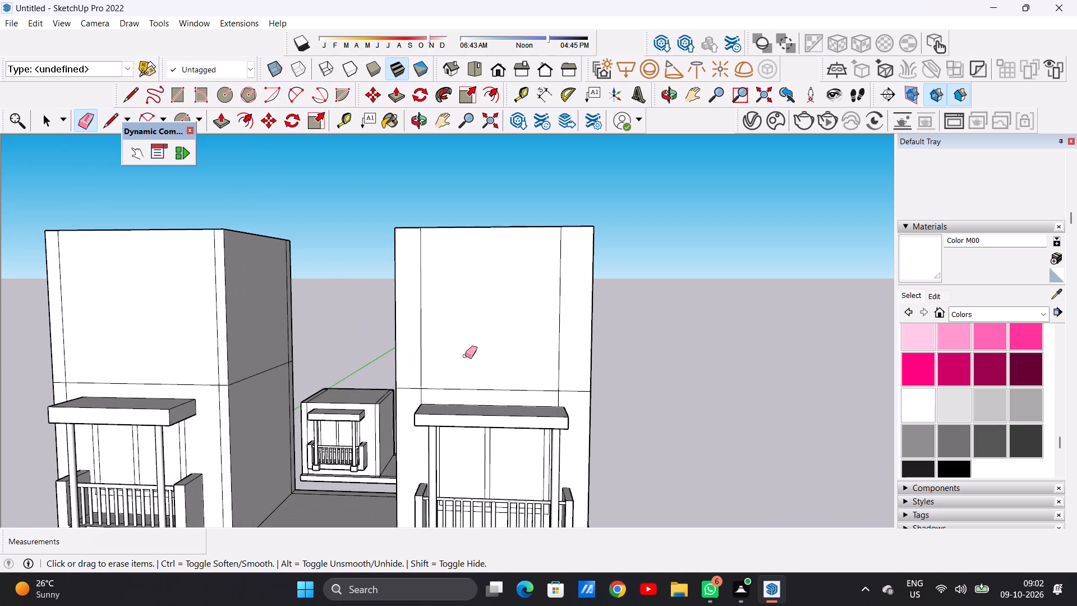
{"action": "key", "text": "space"}
{"action": "scroll", "coordinate": [517, 352], "scroll_direction": "down", "scroll_amount": 14}
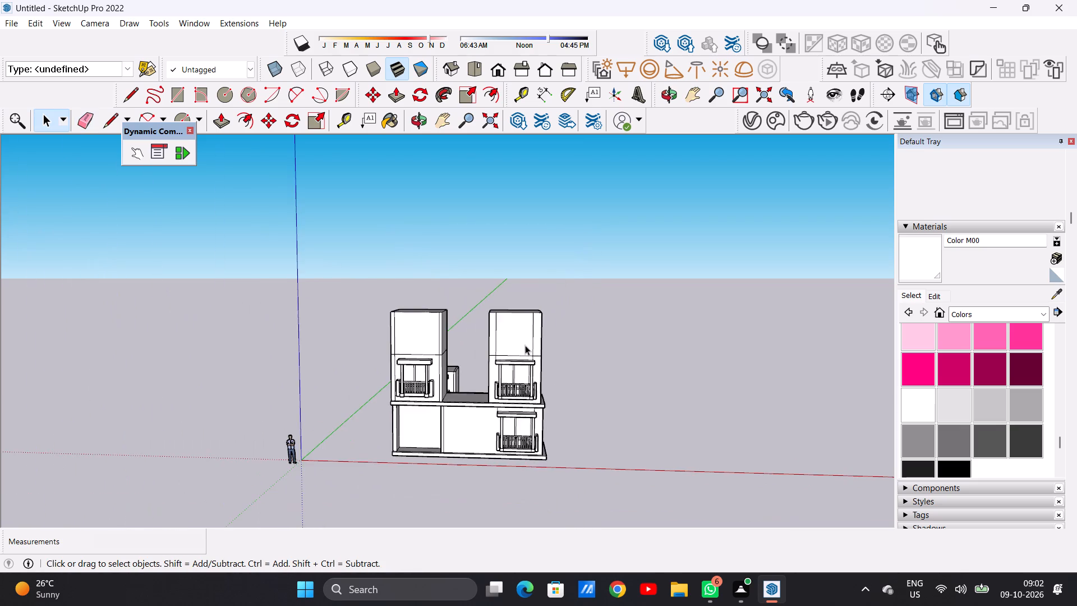
{"action": "scroll", "coordinate": [532, 423], "scroll_direction": "up", "scroll_amount": 10}
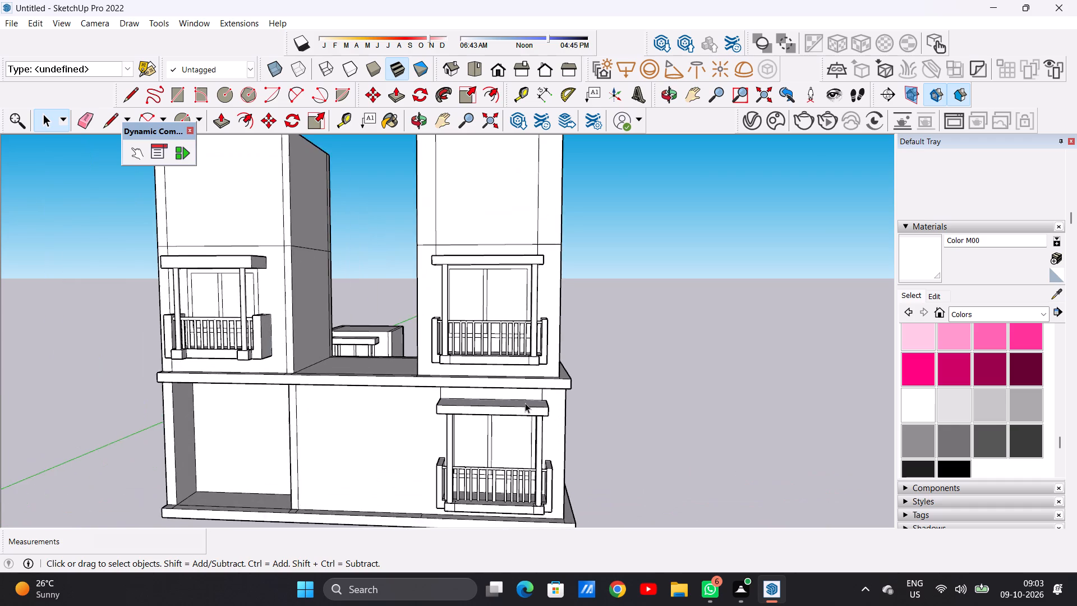
{"action": "scroll", "coordinate": [525, 403], "scroll_direction": "up", "scroll_amount": 1}
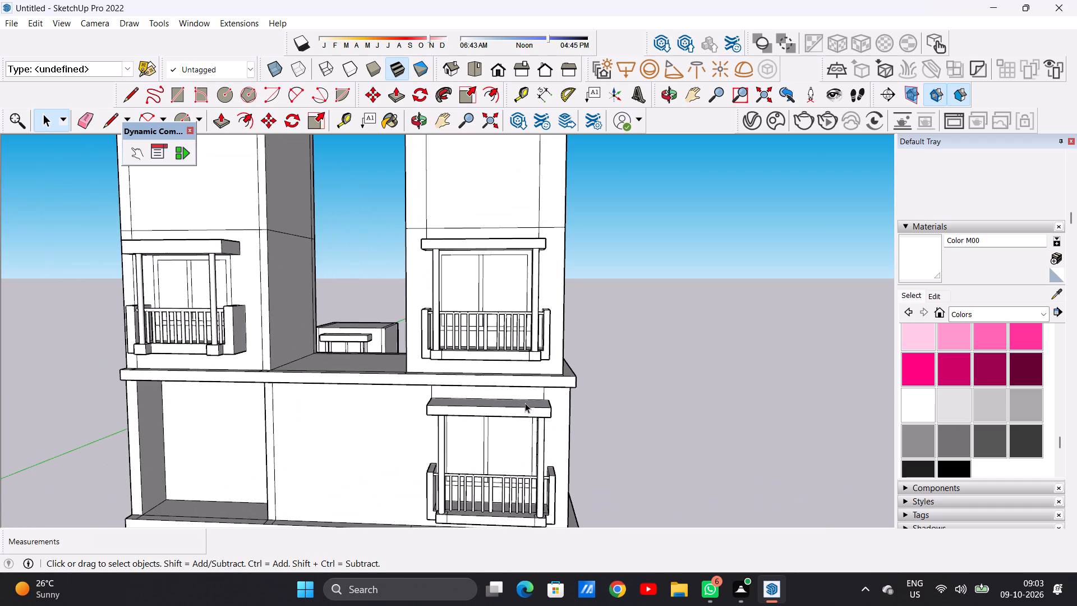
{"action": "key", "text": "ctrl+z"}
{"action": "left_click", "coordinate": [634, 327]}
{"action": "scroll", "coordinate": [490, 354], "scroll_direction": "down", "scroll_amount": 8}
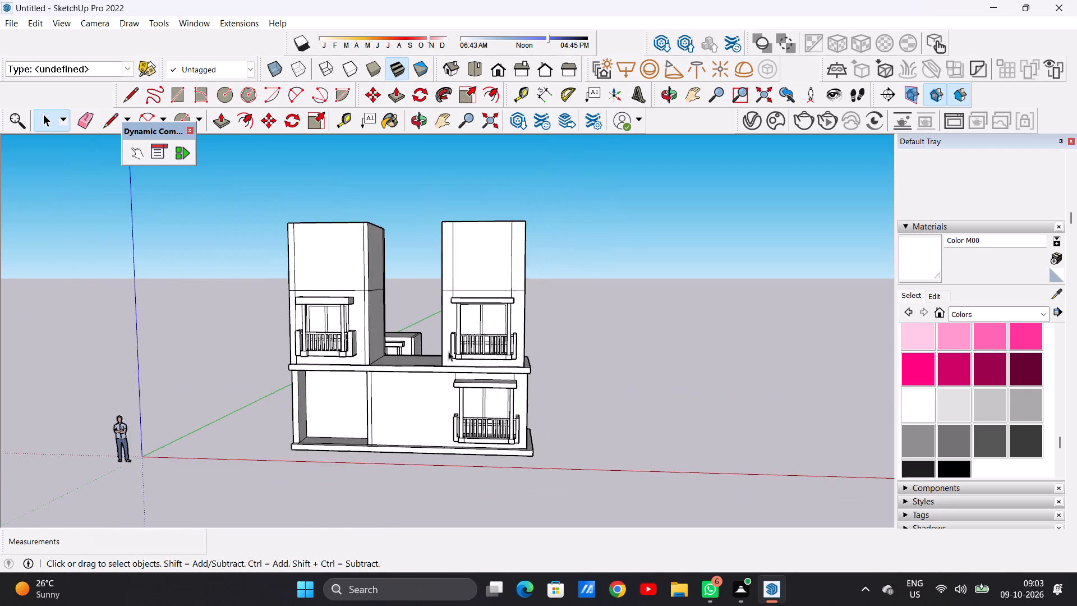
{"action": "scroll", "coordinate": [448, 351], "scroll_direction": "down", "scroll_amount": 3}
{"action": "scroll", "coordinate": [478, 337], "scroll_direction": "up", "scroll_amount": 9}
Erase the raised upper-floor group from on top of the ground-floor block.
{"action": "key", "text": "e"}
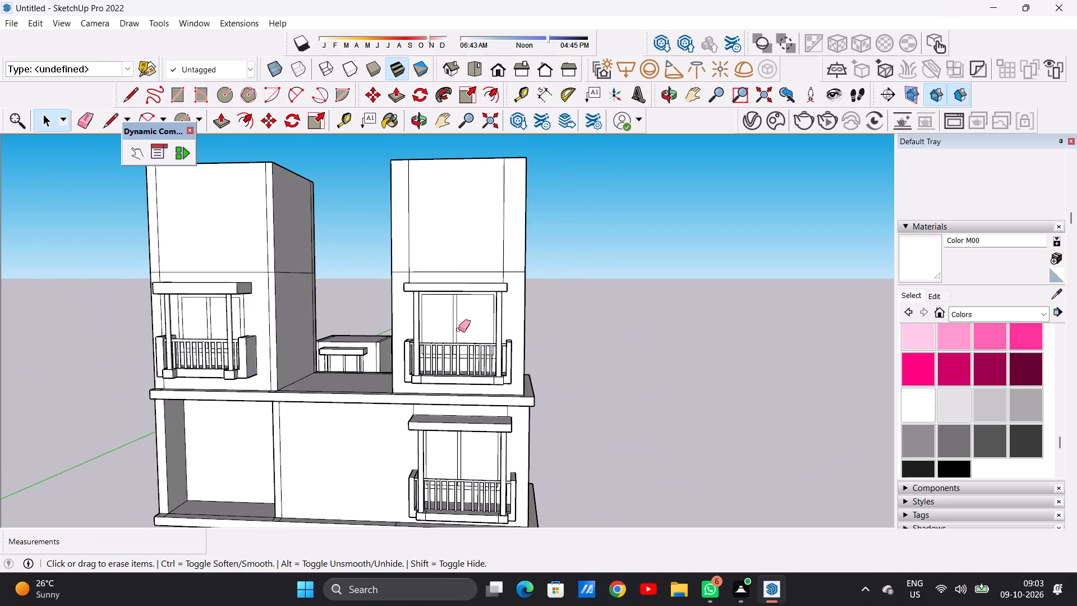
{"action": "left_click", "coordinate": [409, 229]}
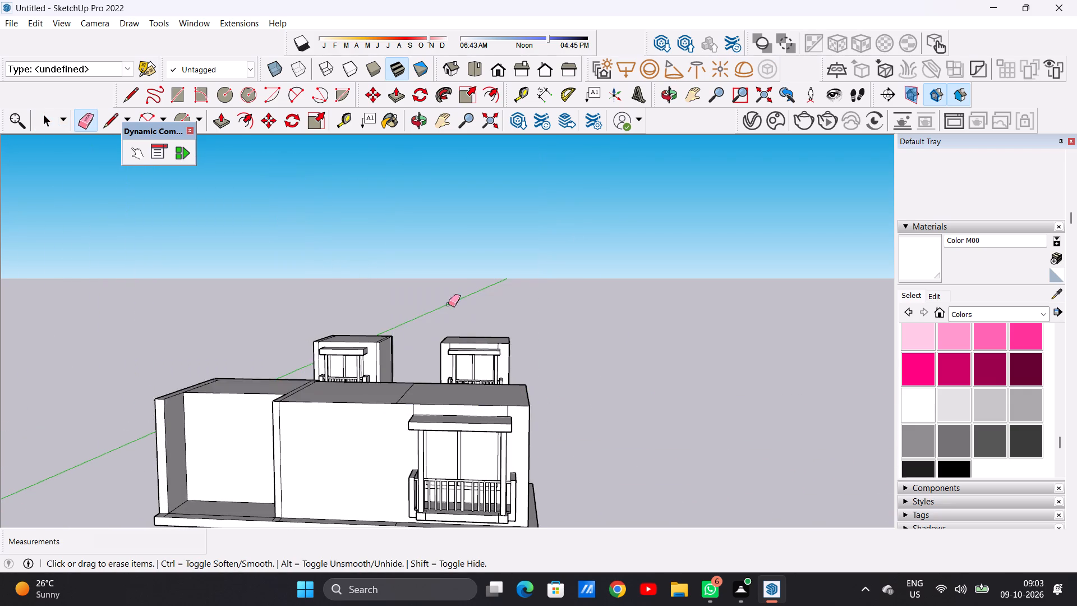
Explode the group of the spare two-room balcony unit standing behind the ground-floor block.
{"action": "scroll", "coordinate": [508, 356], "scroll_direction": "down", "scroll_amount": 4}
{"action": "key", "text": "space"}
{"action": "scroll", "coordinate": [498, 336], "scroll_direction": "down", "scroll_amount": 7}
{"action": "scroll", "coordinate": [496, 334], "scroll_direction": "up", "scroll_amount": 1}
{"action": "middle_click_drag", "start_coordinate": [493, 351], "coordinate": [401, 479]}
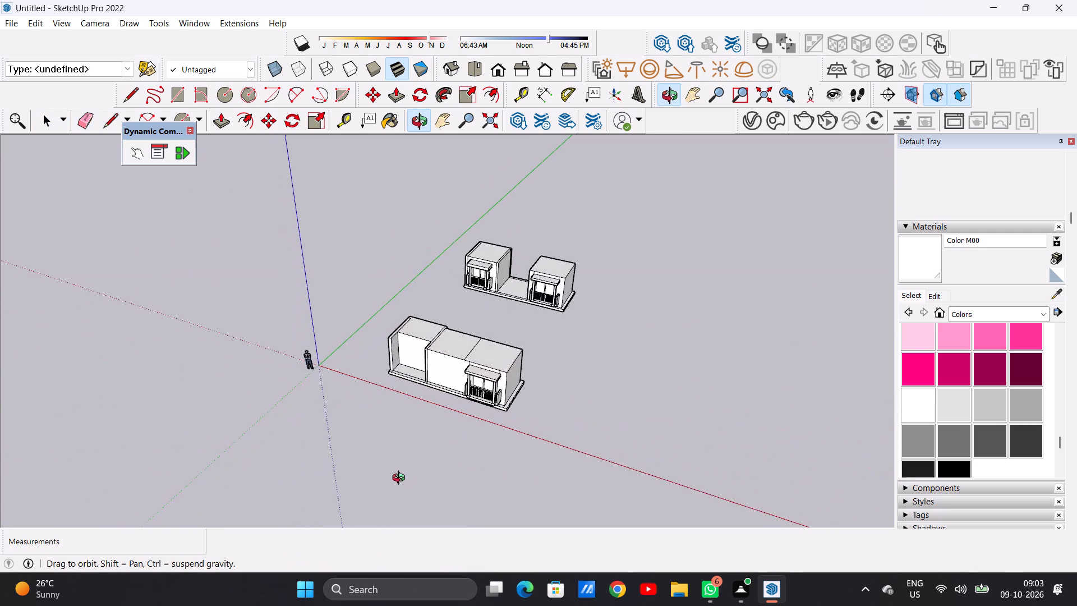
{"action": "middle_click_drag", "start_coordinate": [401, 479], "coordinate": [434, 452]}
{"action": "scroll", "coordinate": [509, 315], "scroll_direction": "up", "scroll_amount": 13}
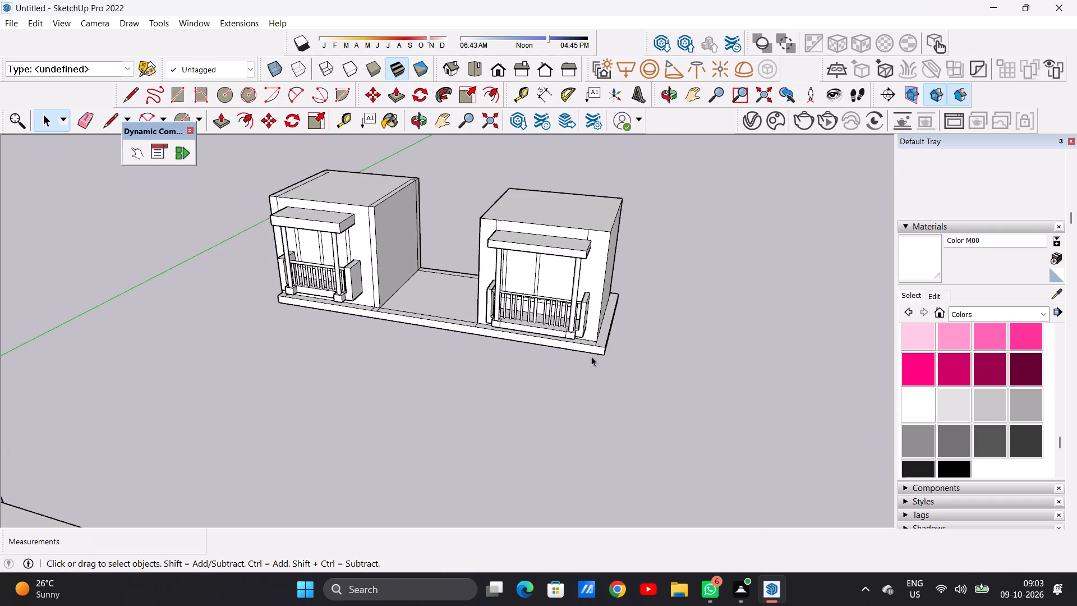
{"action": "triple_click", "coordinate": [592, 346]}
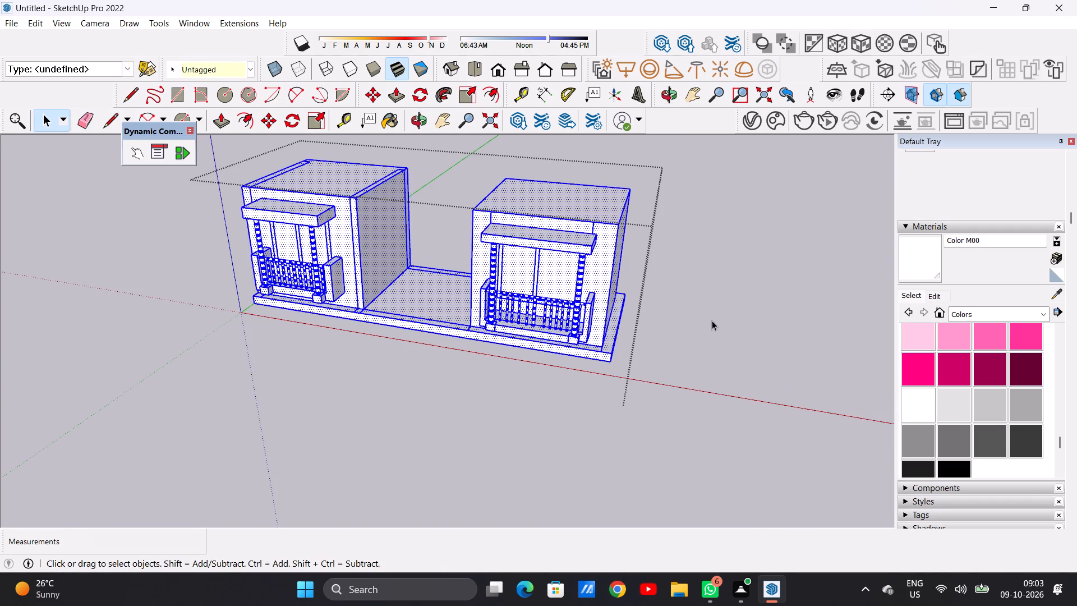
{"action": "left_click", "coordinate": [712, 320]}
{"action": "left_click", "coordinate": [592, 332]}
{"action": "right_click", "coordinate": [592, 332]}
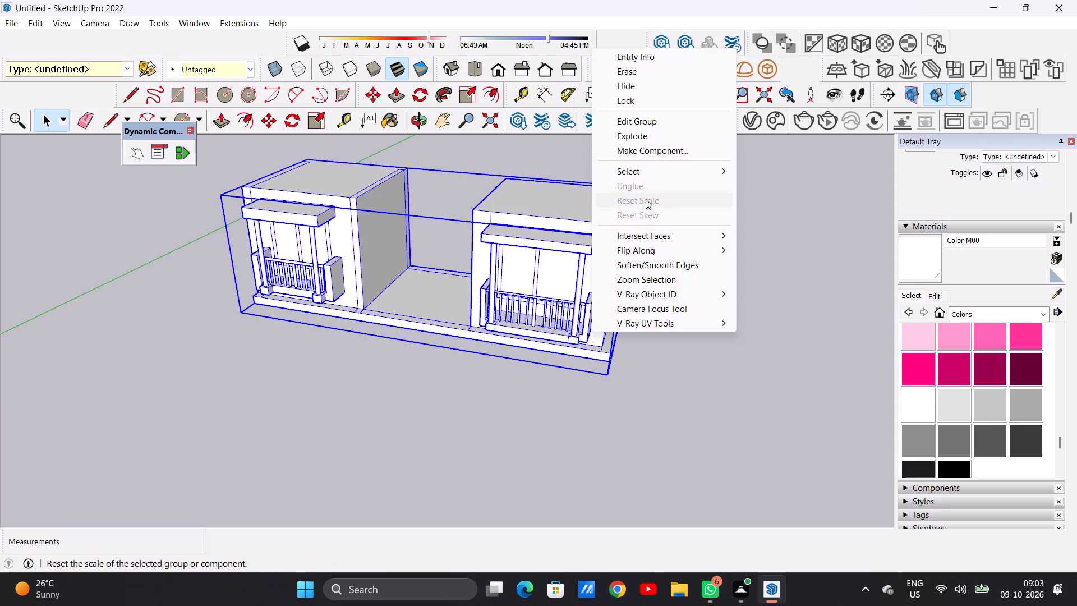
{"action": "left_click", "coordinate": [643, 137]}
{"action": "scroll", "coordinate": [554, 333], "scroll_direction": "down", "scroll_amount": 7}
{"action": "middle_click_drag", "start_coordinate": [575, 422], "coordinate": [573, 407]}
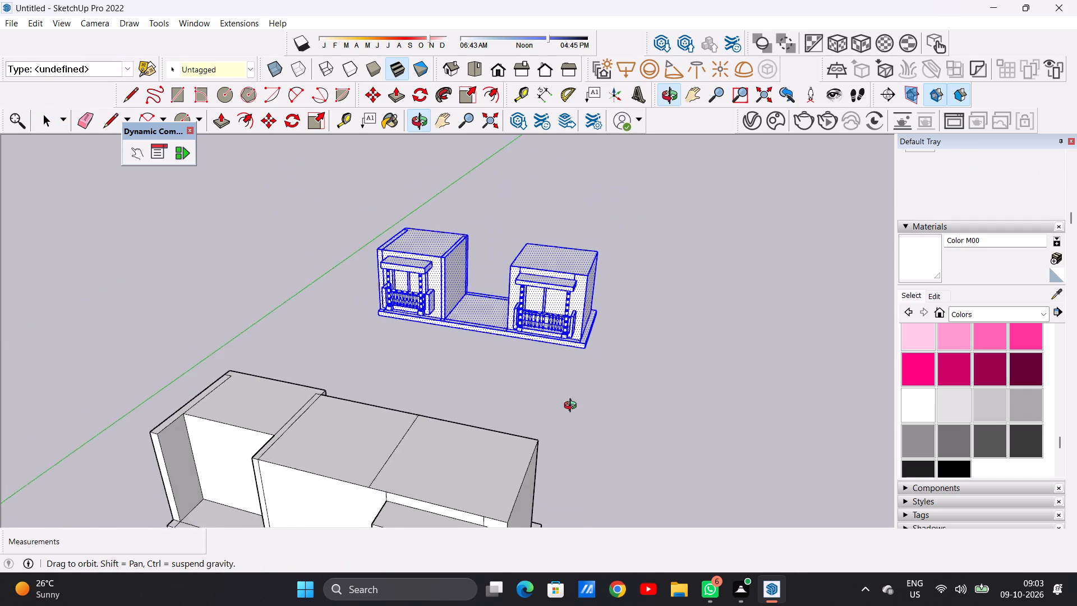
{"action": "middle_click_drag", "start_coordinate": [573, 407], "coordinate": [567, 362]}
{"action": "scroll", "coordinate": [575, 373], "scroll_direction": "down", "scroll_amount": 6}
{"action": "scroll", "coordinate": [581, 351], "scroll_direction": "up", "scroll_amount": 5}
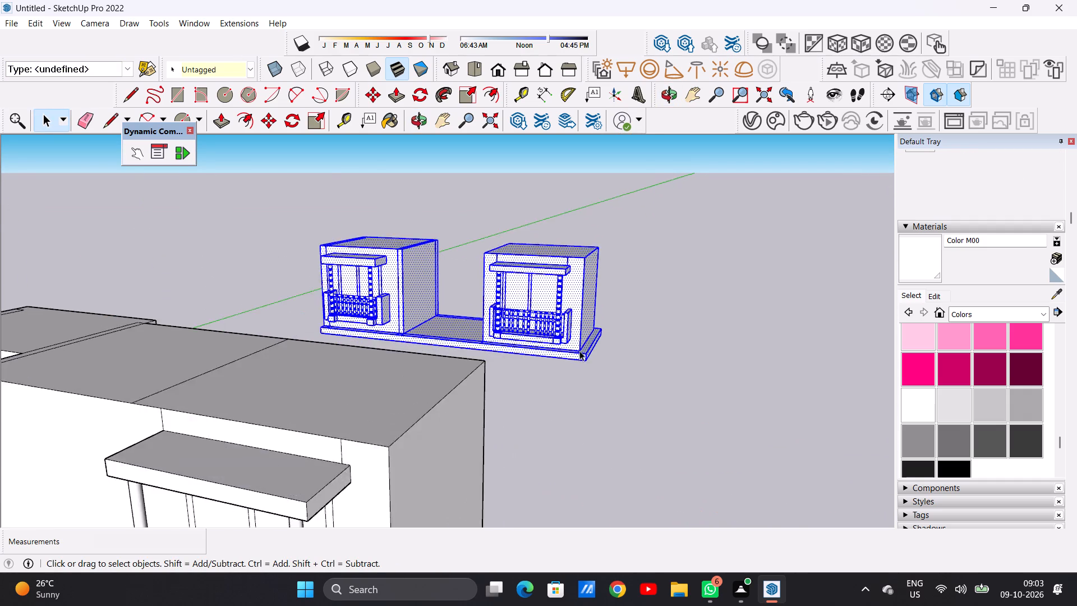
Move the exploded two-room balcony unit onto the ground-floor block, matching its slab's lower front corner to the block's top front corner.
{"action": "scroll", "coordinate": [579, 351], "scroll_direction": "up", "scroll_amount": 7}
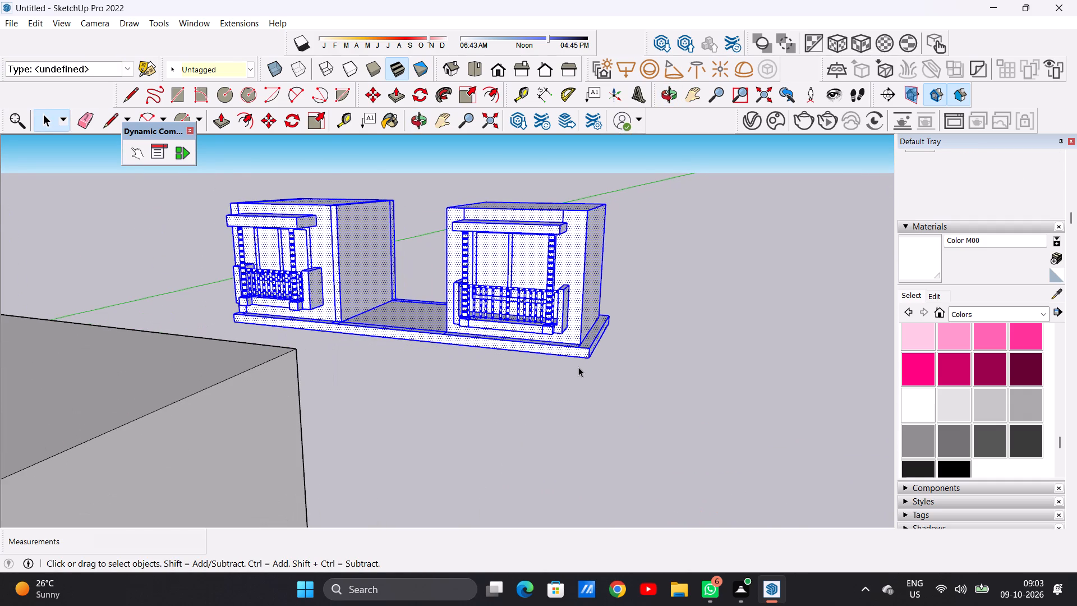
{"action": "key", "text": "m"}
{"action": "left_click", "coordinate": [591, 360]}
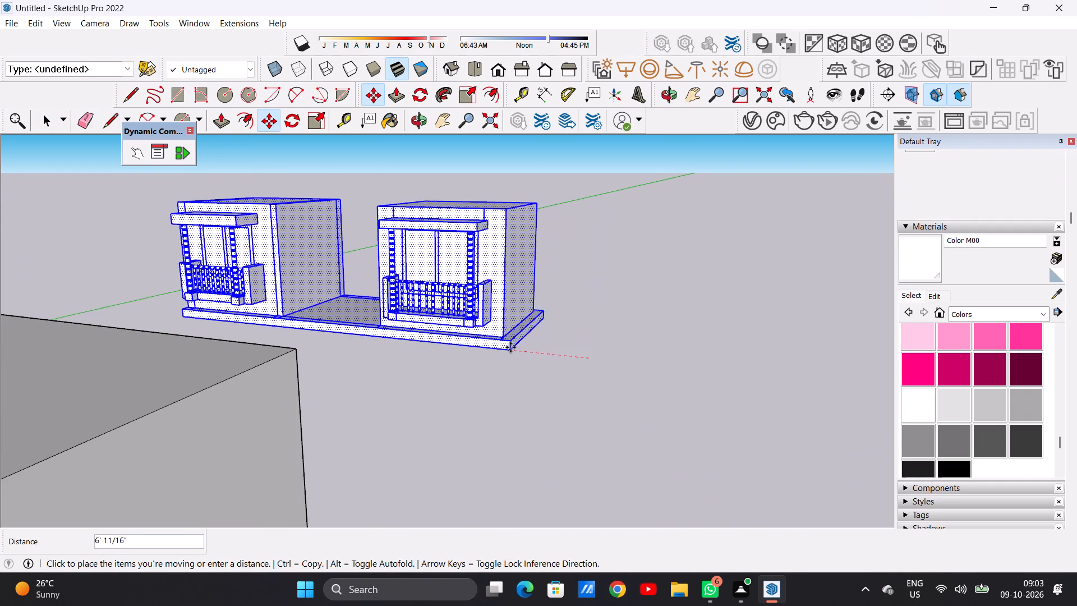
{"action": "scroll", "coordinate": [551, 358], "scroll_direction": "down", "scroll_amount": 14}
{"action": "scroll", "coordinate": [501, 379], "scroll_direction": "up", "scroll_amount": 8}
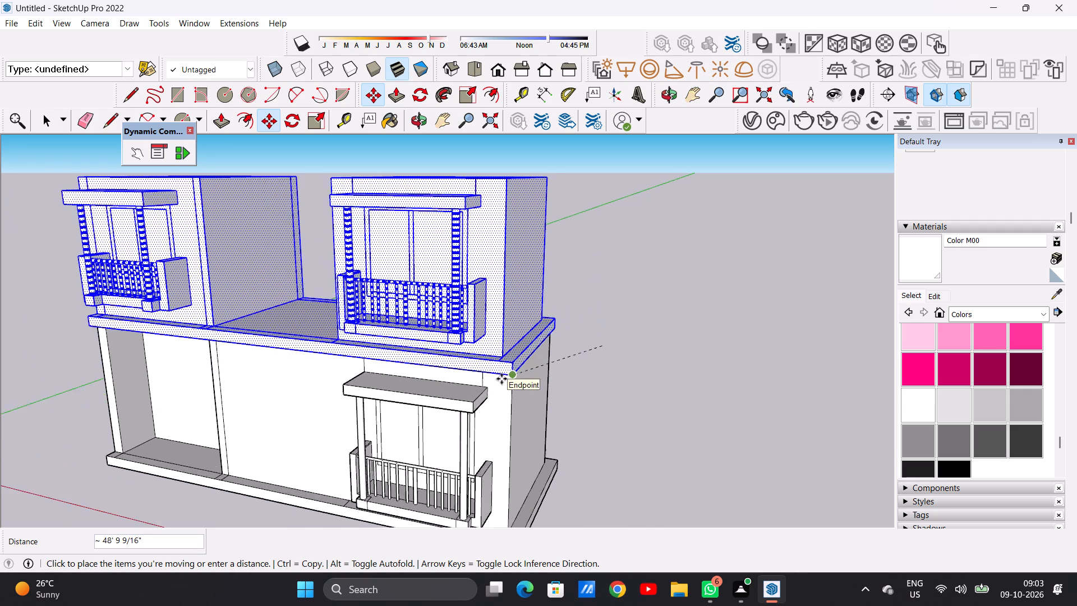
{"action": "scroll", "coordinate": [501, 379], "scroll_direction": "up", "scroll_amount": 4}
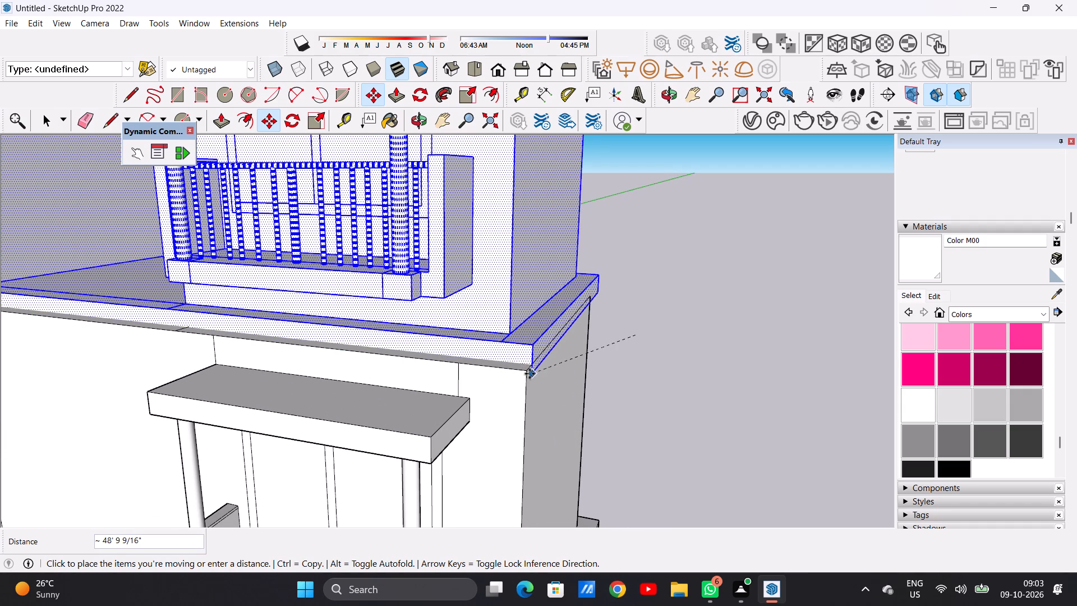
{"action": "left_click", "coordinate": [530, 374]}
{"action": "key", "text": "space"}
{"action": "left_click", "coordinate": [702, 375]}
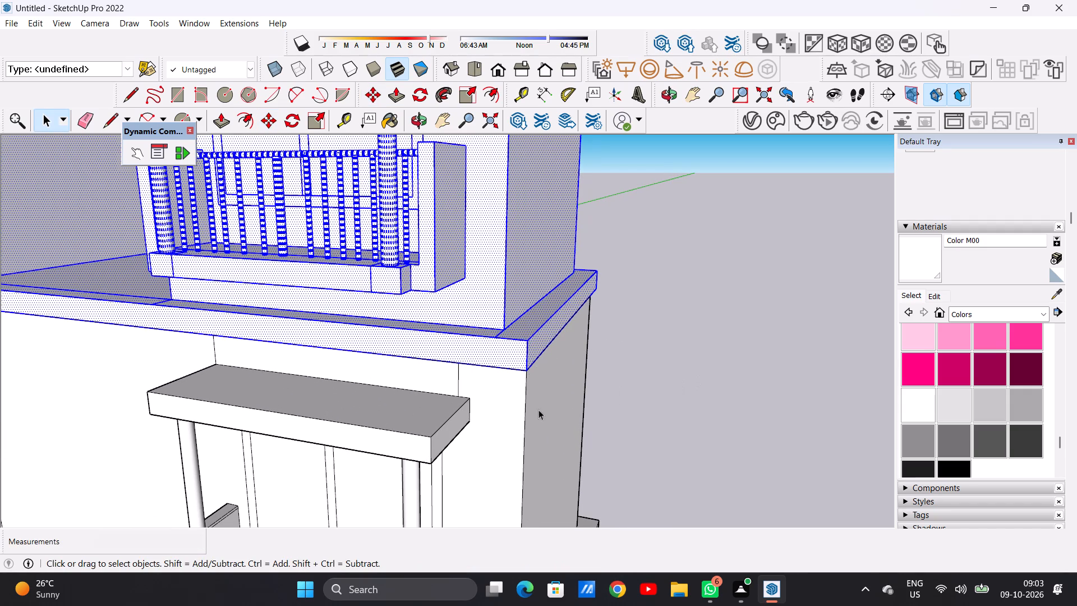
Examine the stacked building's whole façade and roofs from above, from the front and from a low angle.
{"action": "scroll", "coordinate": [545, 410], "scroll_direction": "down", "scroll_amount": 16}
{"action": "middle_click_drag", "start_coordinate": [424, 379], "coordinate": [496, 320]}
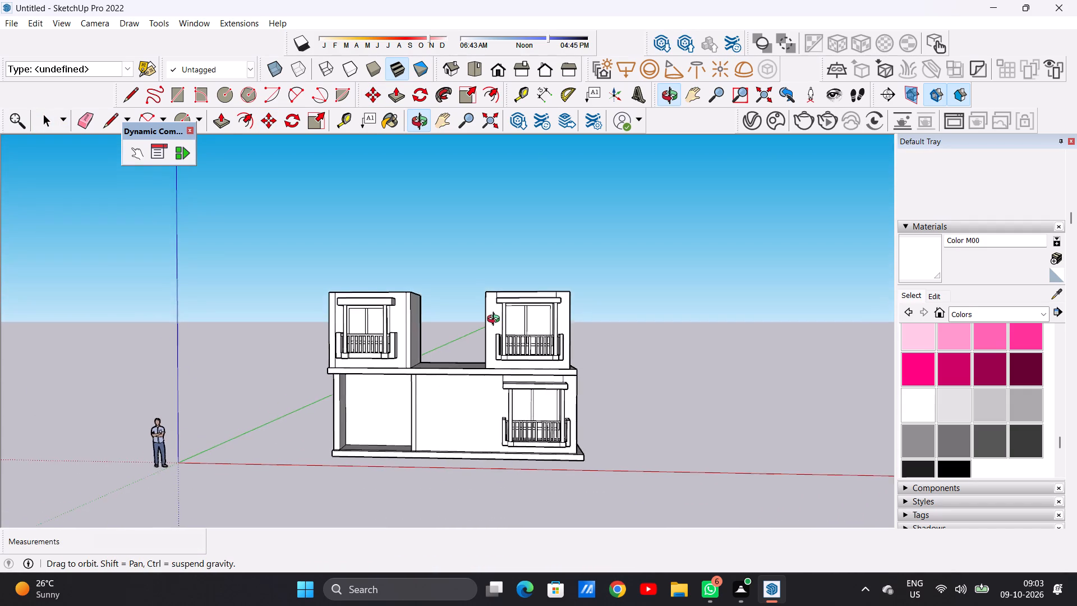
{"action": "middle_click_drag", "start_coordinate": [496, 320], "coordinate": [484, 445]}
{"action": "scroll", "coordinate": [454, 349], "scroll_direction": "up", "scroll_amount": 6}
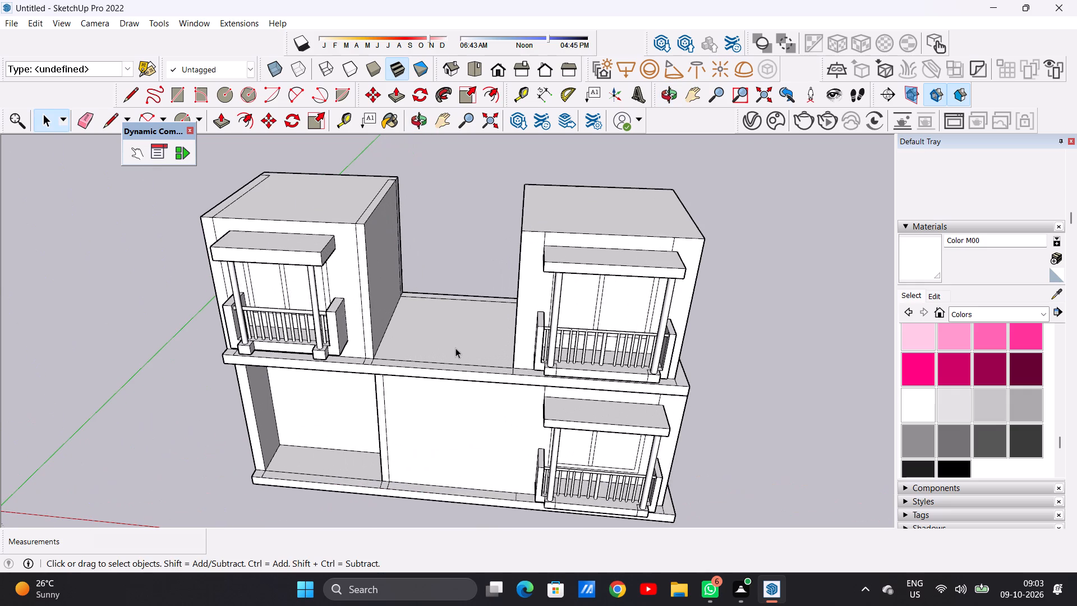
{"action": "key", "text": "p"}
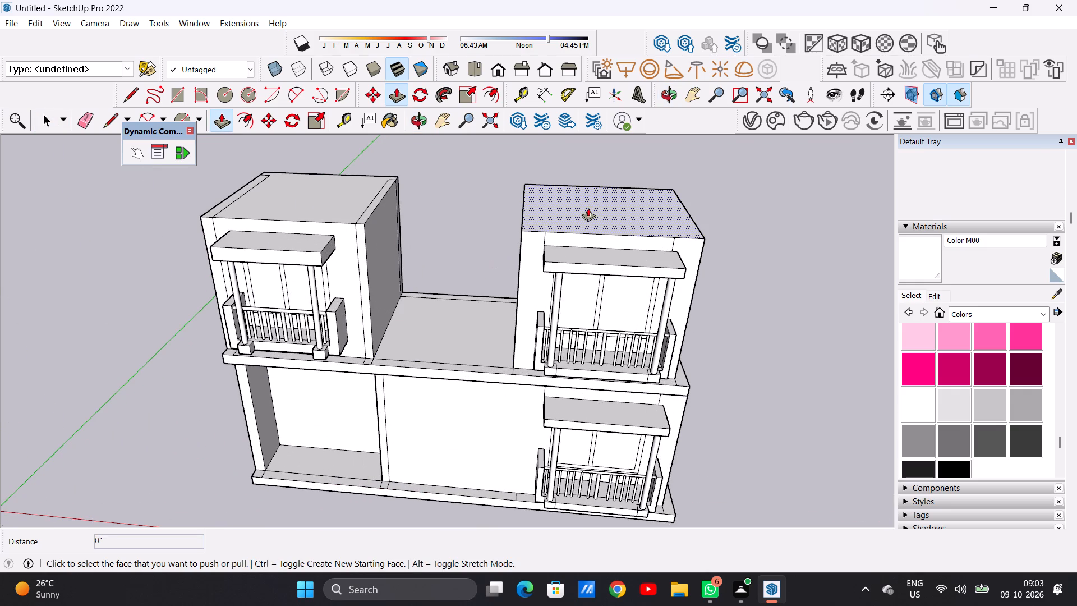
{"action": "key", "text": "space"}
{"action": "scroll", "coordinate": [514, 379], "scroll_direction": "down", "scroll_amount": 8}
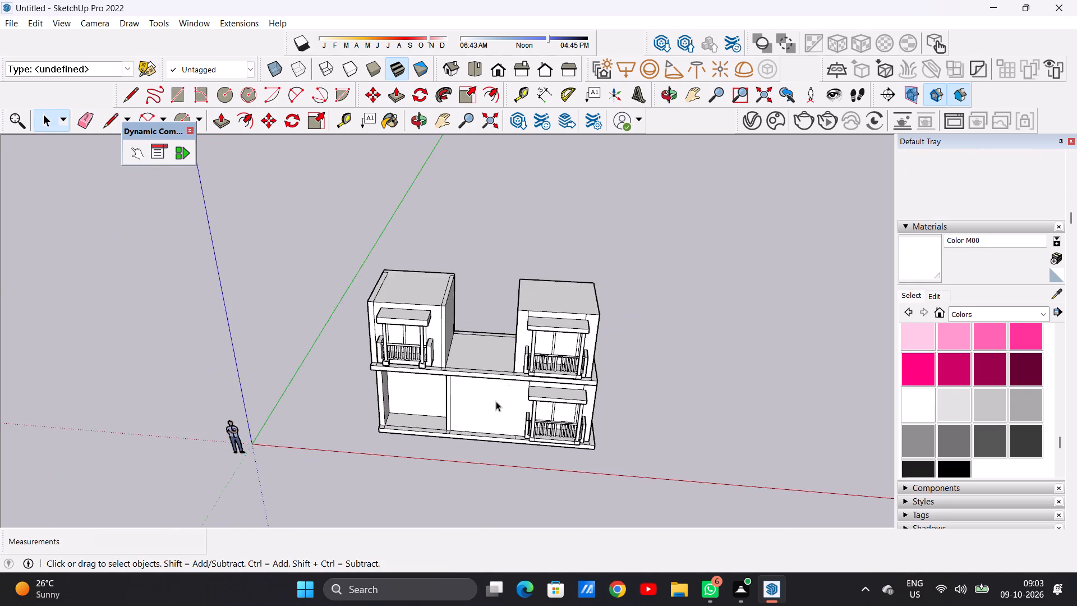
{"action": "middle_click_drag", "start_coordinate": [492, 392], "coordinate": [494, 287]}
{"action": "scroll", "coordinate": [487, 356], "scroll_direction": "up", "scroll_amount": 7}
{"action": "scroll", "coordinate": [484, 365], "scroll_direction": "down", "scroll_amount": 3}
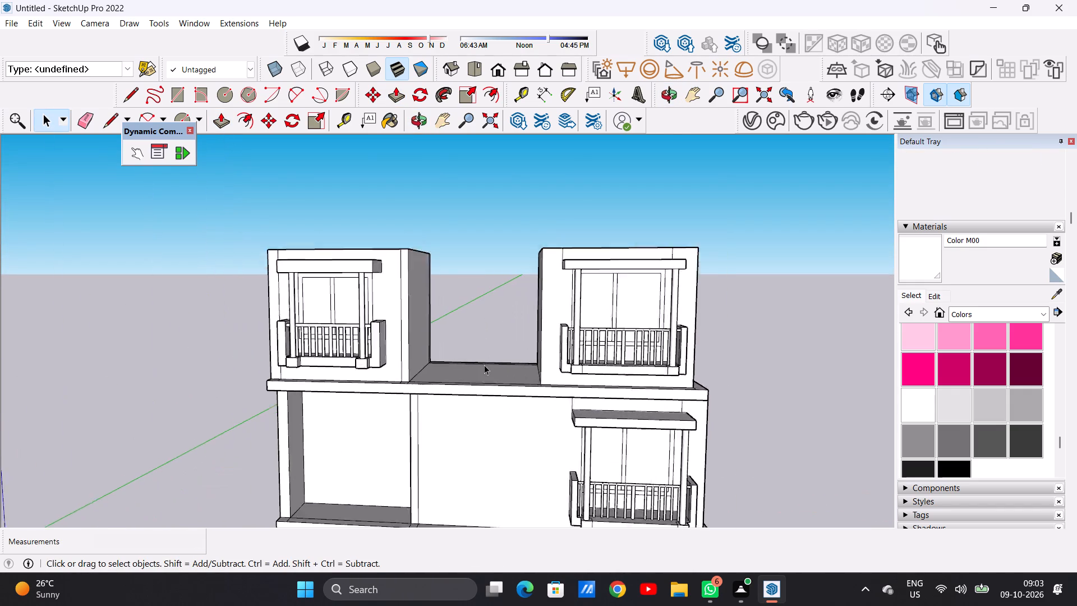
{"action": "scroll", "coordinate": [484, 365], "scroll_direction": "down", "scroll_amount": 2}
{"action": "middle_click_drag", "start_coordinate": [447, 382], "coordinate": [406, 369]}
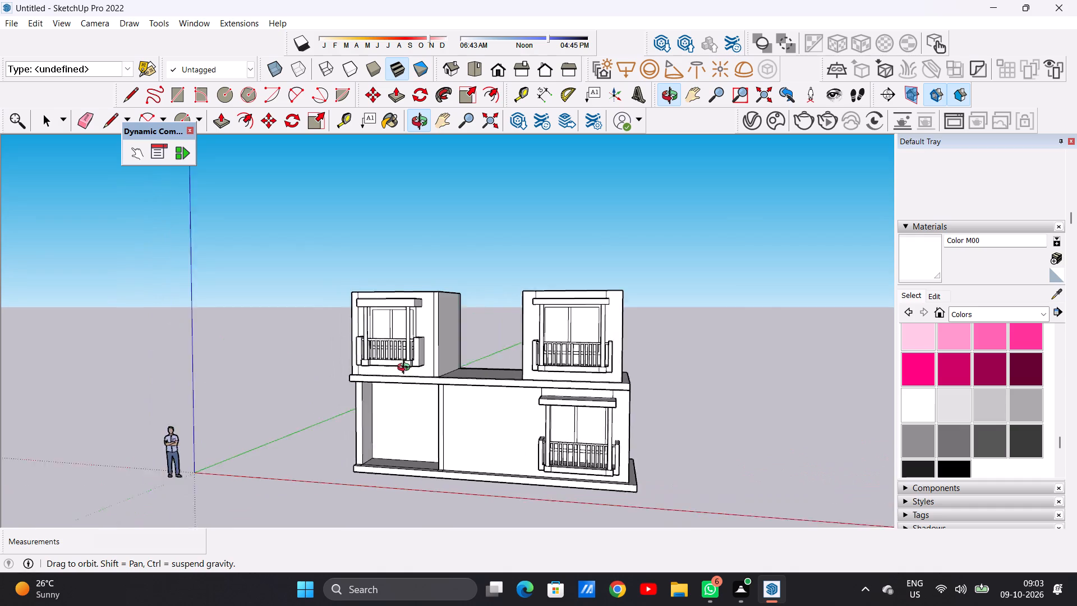
{"action": "middle_click_drag", "start_coordinate": [406, 369], "coordinate": [426, 293]}
{"action": "middle_click_drag", "start_coordinate": [304, 434], "coordinate": [315, 444]}
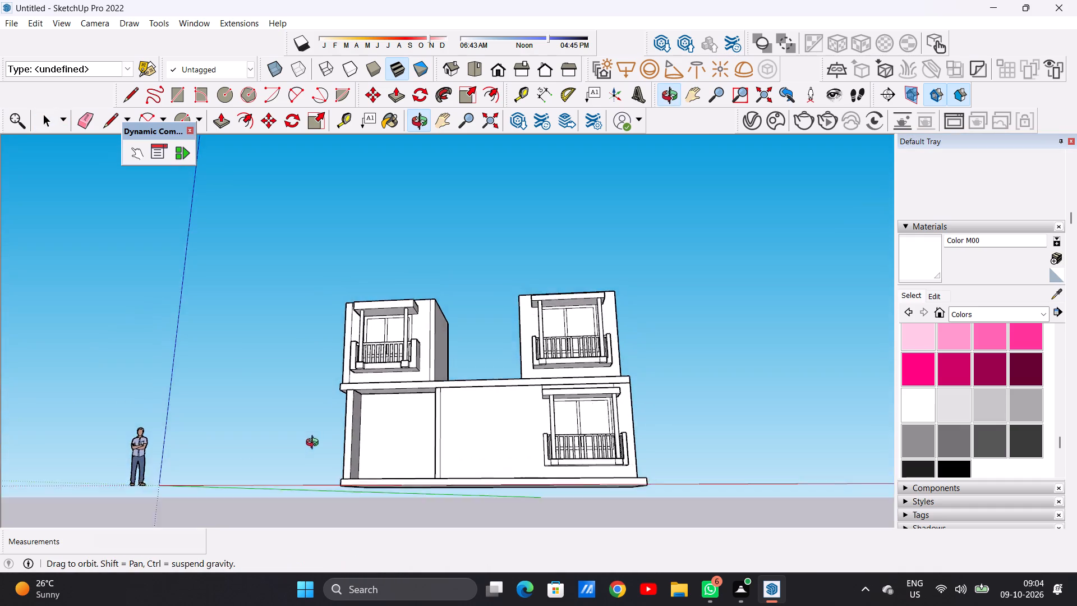
{"action": "middle_click_drag", "start_coordinate": [315, 444], "coordinate": [313, 454]}
Examine both ends of the building, the balconies and the slab junction between the two storeys.
{"action": "scroll", "coordinate": [653, 385], "scroll_direction": "up", "scroll_amount": 7}
{"action": "middle_click_drag", "start_coordinate": [613, 421], "coordinate": [487, 508]}
{"action": "scroll", "coordinate": [643, 408], "scroll_direction": "down", "scroll_amount": 9}
{"action": "scroll", "coordinate": [627, 451], "scroll_direction": "up", "scroll_amount": 11}
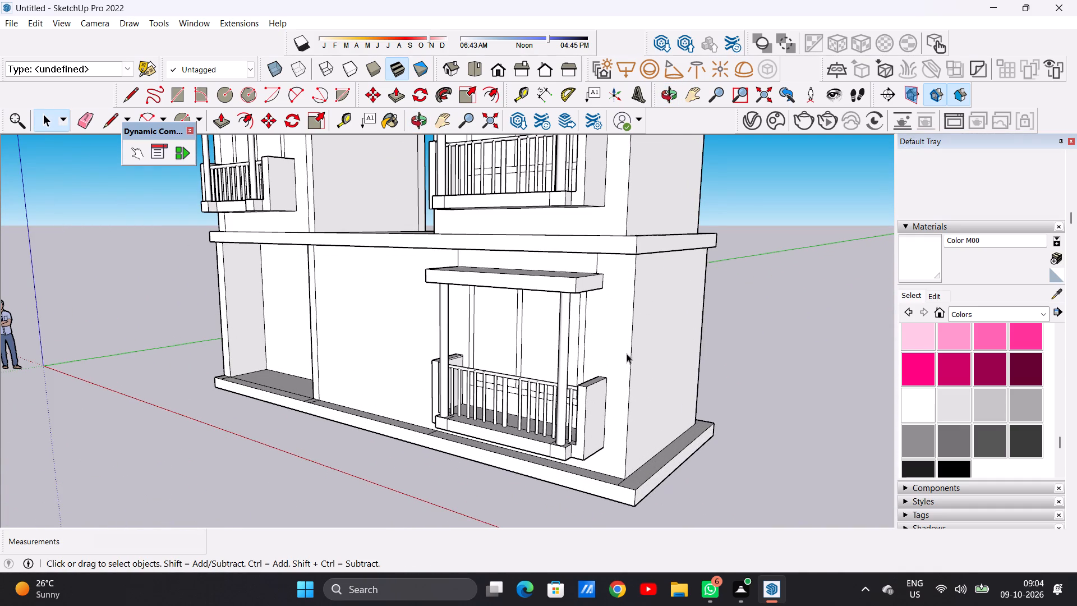
{"action": "middle_click_drag", "start_coordinate": [418, 375], "coordinate": [628, 377]}
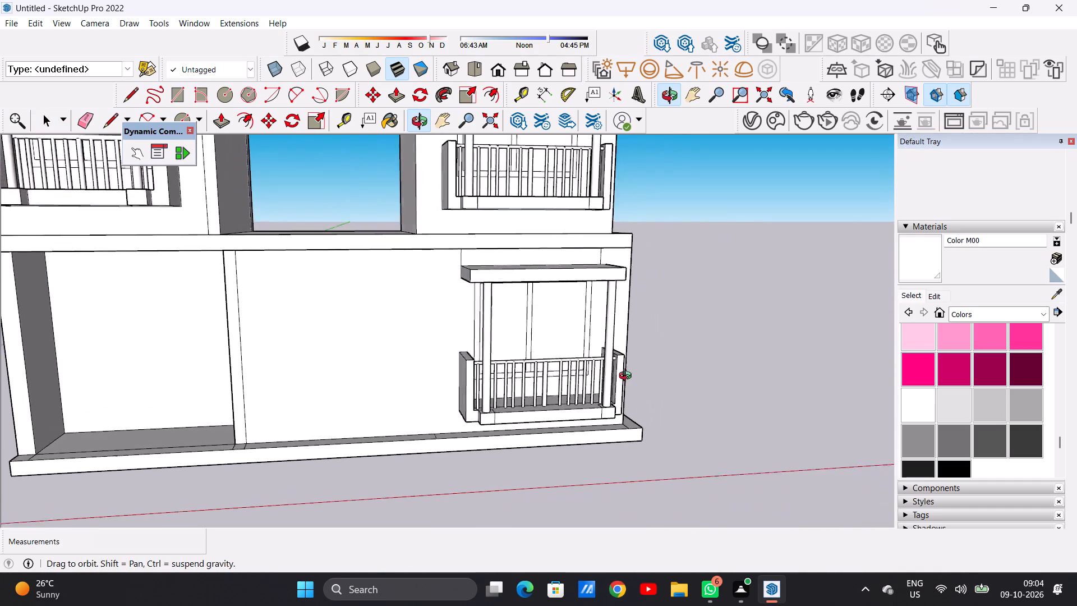
{"action": "middle_click_drag", "start_coordinate": [628, 377], "coordinate": [637, 377]}
{"action": "scroll", "coordinate": [647, 367], "scroll_direction": "down", "scroll_amount": 7}
{"action": "middle_click_drag", "start_coordinate": [206, 327], "coordinate": [431, 313]}
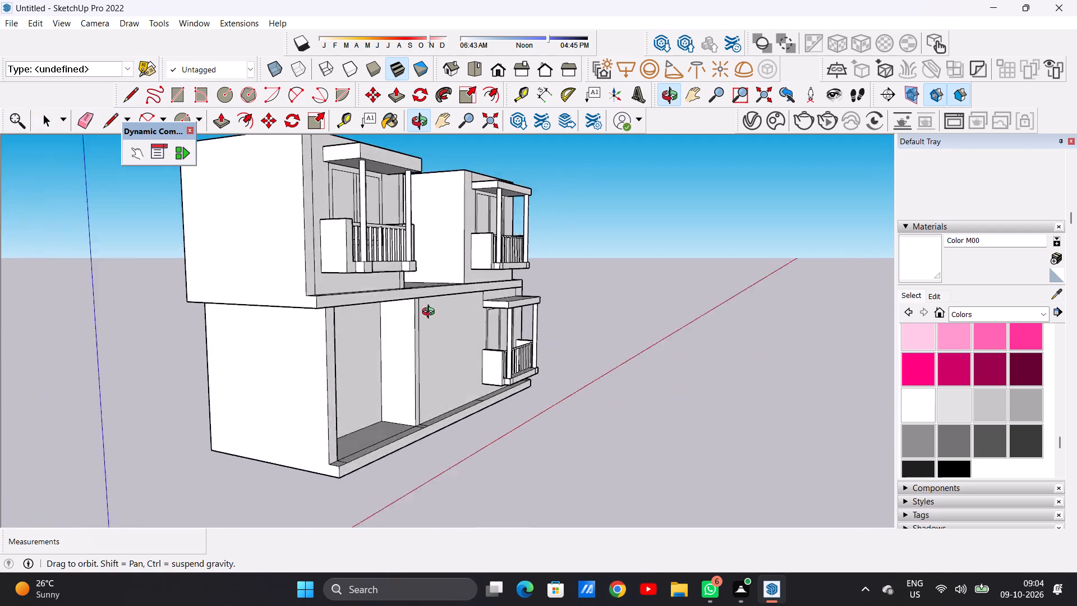
{"action": "middle_click_drag", "start_coordinate": [431, 313], "coordinate": [346, 260]}
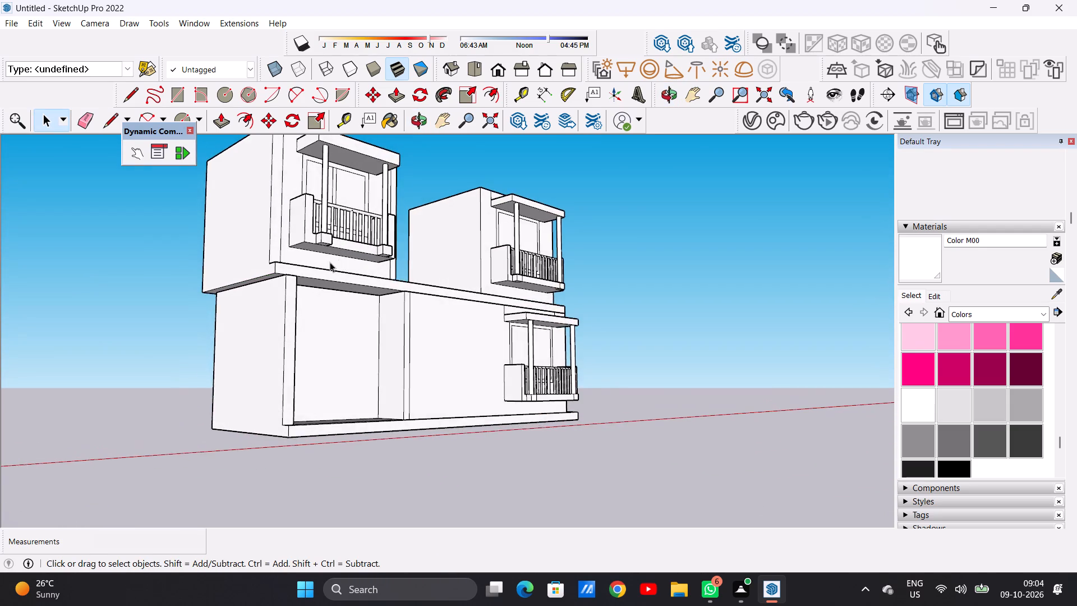
{"action": "scroll", "coordinate": [285, 276], "scroll_direction": "up", "scroll_amount": 4}
{"action": "scroll", "coordinate": [285, 276], "scroll_direction": "down", "scroll_amount": 1}
{"action": "scroll", "coordinate": [285, 276], "scroll_direction": "up", "scroll_amount": 7}
{"action": "middle_click_drag", "start_coordinate": [314, 341], "coordinate": [232, 402]}
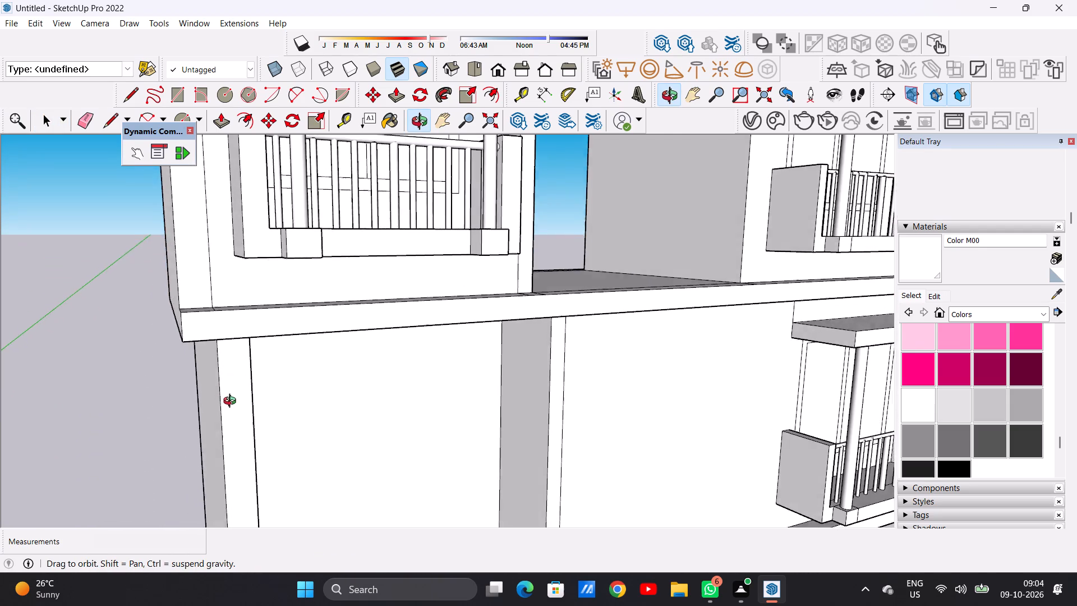
{"action": "middle_click_drag", "start_coordinate": [232, 402], "coordinate": [229, 407]}
{"action": "scroll", "coordinate": [387, 356], "scroll_direction": "down", "scroll_amount": 14}
{"action": "middle_click_drag", "start_coordinate": [560, 345], "coordinate": [260, 348]}
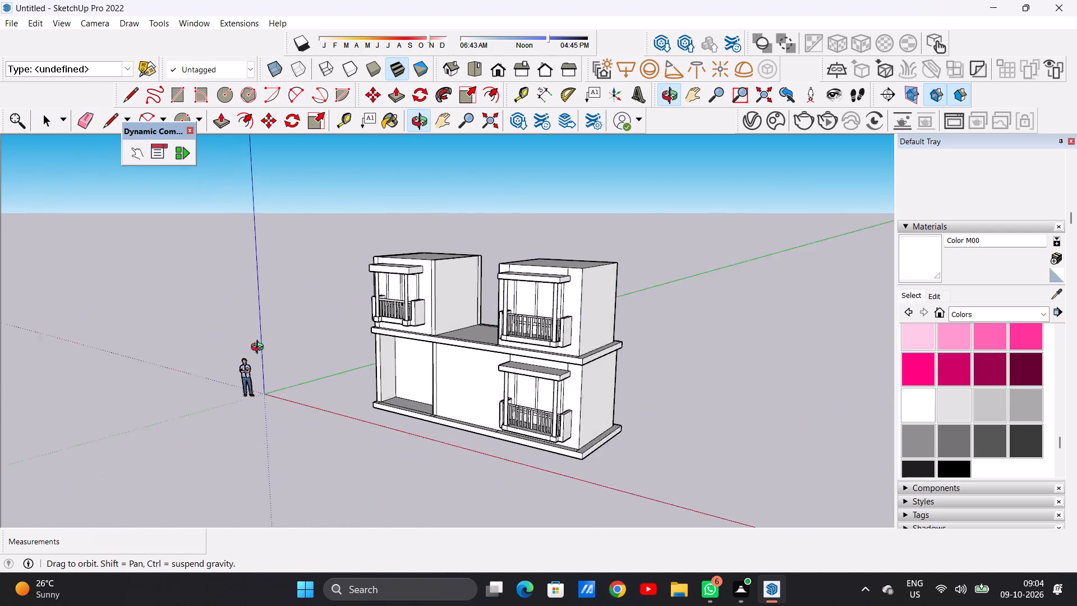
{"action": "middle_click_drag", "start_coordinate": [260, 348], "coordinate": [234, 348]}
{"action": "scroll", "coordinate": [590, 339], "scroll_direction": "up", "scroll_amount": 11}
{"action": "left_click", "coordinate": [512, 363]}
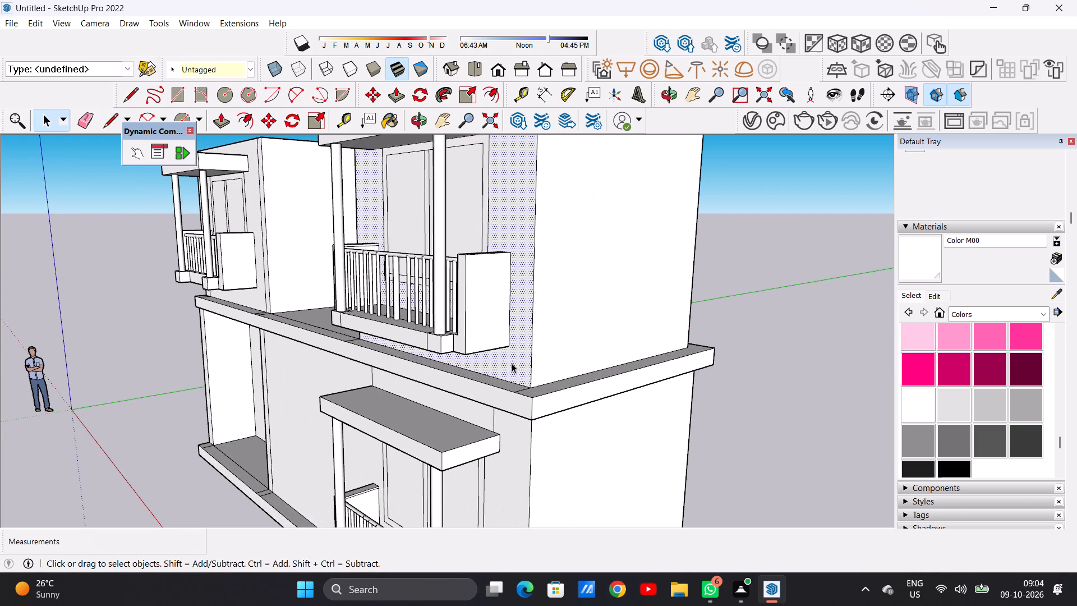
{"action": "scroll", "coordinate": [604, 362], "scroll_direction": "down", "scroll_amount": 10}
{"action": "left_click", "coordinate": [743, 323]}
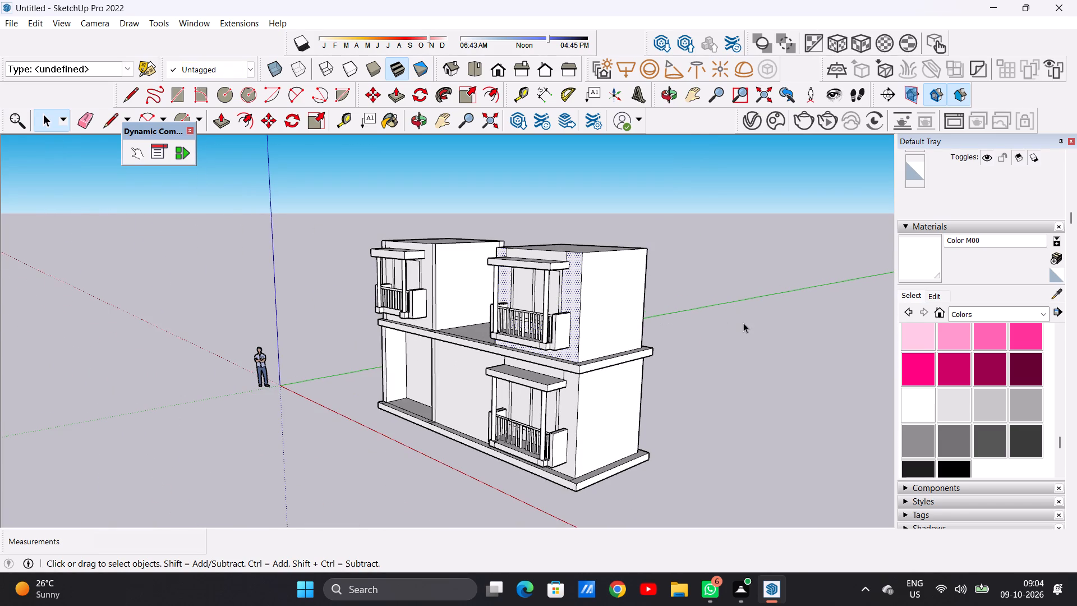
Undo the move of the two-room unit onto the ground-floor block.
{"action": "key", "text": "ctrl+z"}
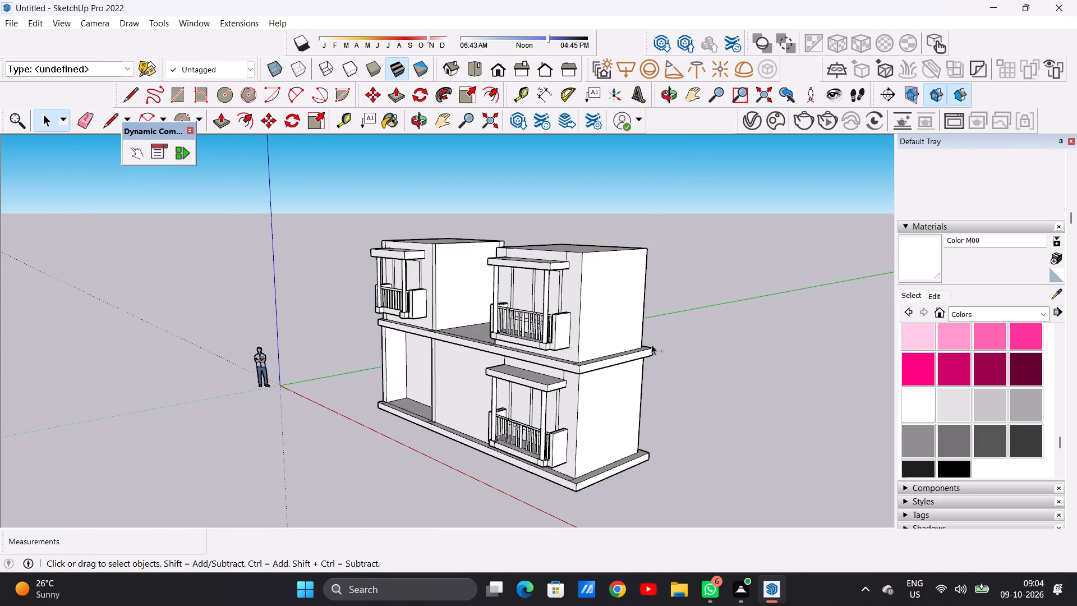
Move the whole two-room balcony unit from behind onto the ground-floor block, matching its slab's lower front corner to the block's top corner.
{"action": "scroll", "coordinate": [742, 375], "scroll_direction": "up", "scroll_amount": 5}
{"action": "left_click", "coordinate": [752, 377]}
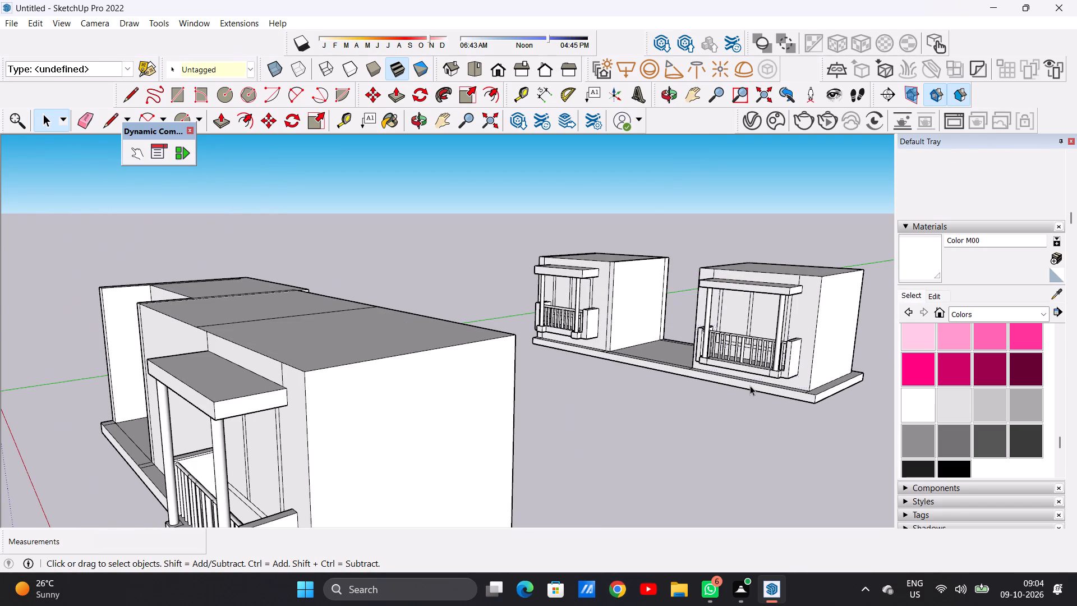
{"action": "triple_click", "coordinate": [750, 385]}
{"action": "key", "text": "m"}
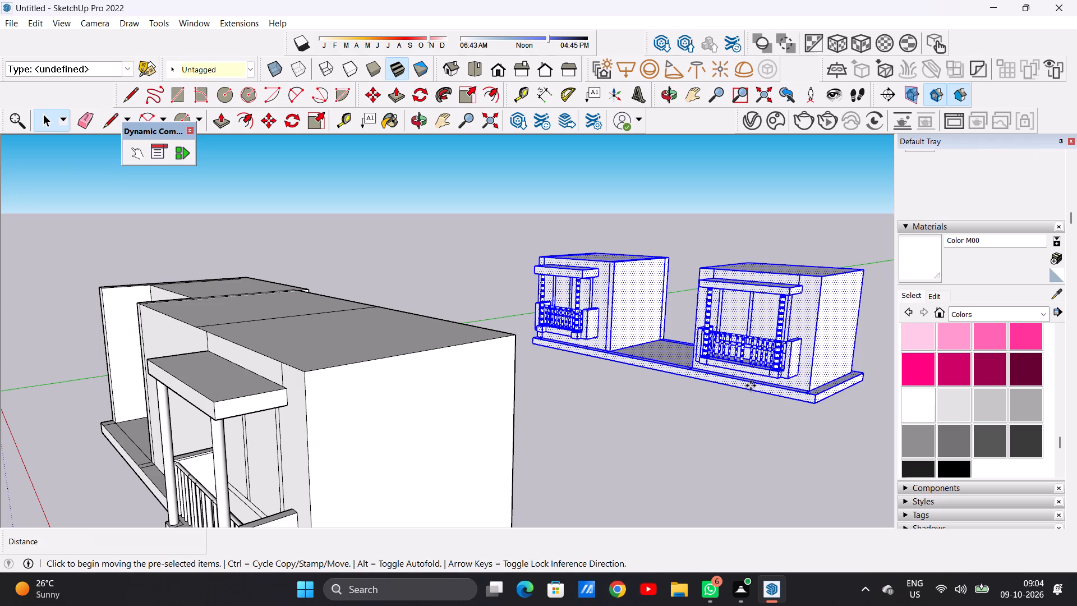
{"action": "left_click", "coordinate": [816, 406]}
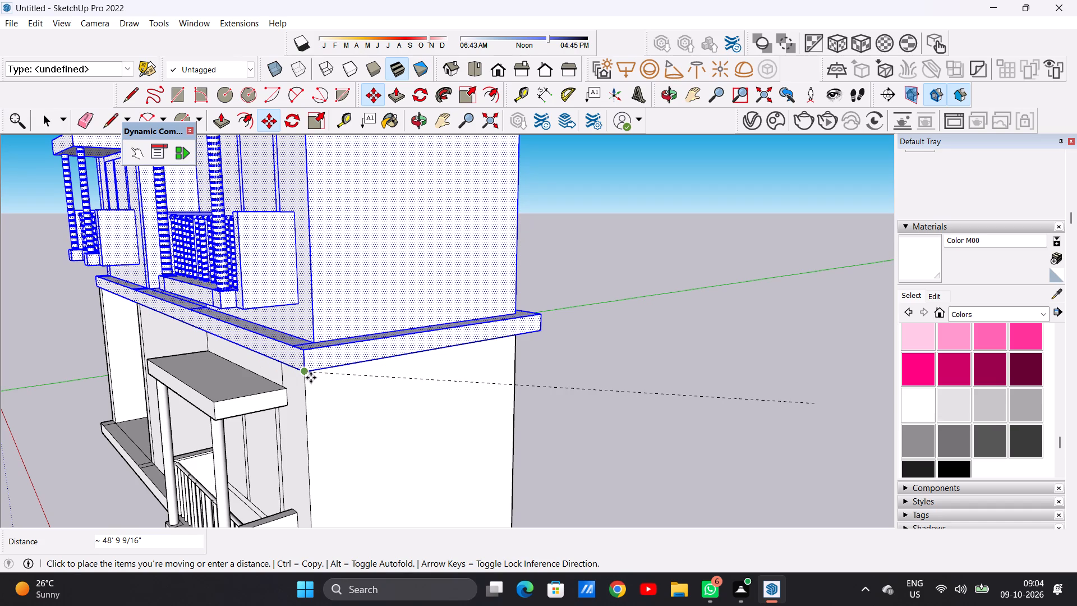
{"action": "left_click", "coordinate": [311, 378]}
Shift the upper unit about 8 3/4" along the block's length so its slab overhangs the end wall beside the ground-floor balcony.
{"action": "left_click", "coordinate": [302, 375]}
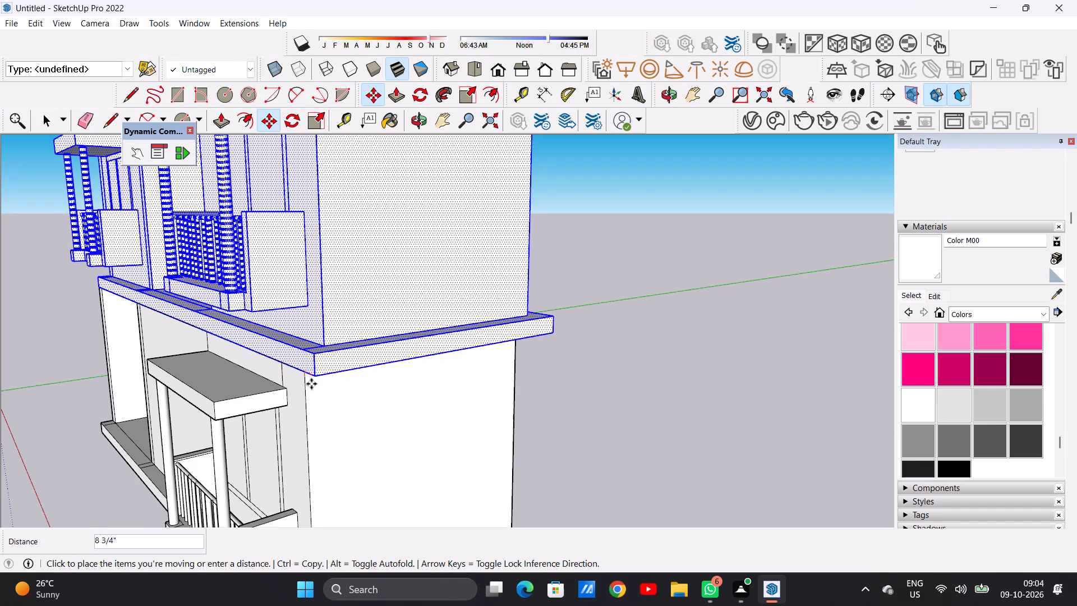
{"action": "left_click", "coordinate": [311, 384]}
{"action": "key", "text": "space"}
Examine the upper slab's overhang and alignment with the ground-floor block at both ends and from below.
{"action": "scroll", "coordinate": [472, 362], "scroll_direction": "down", "scroll_amount": 8}
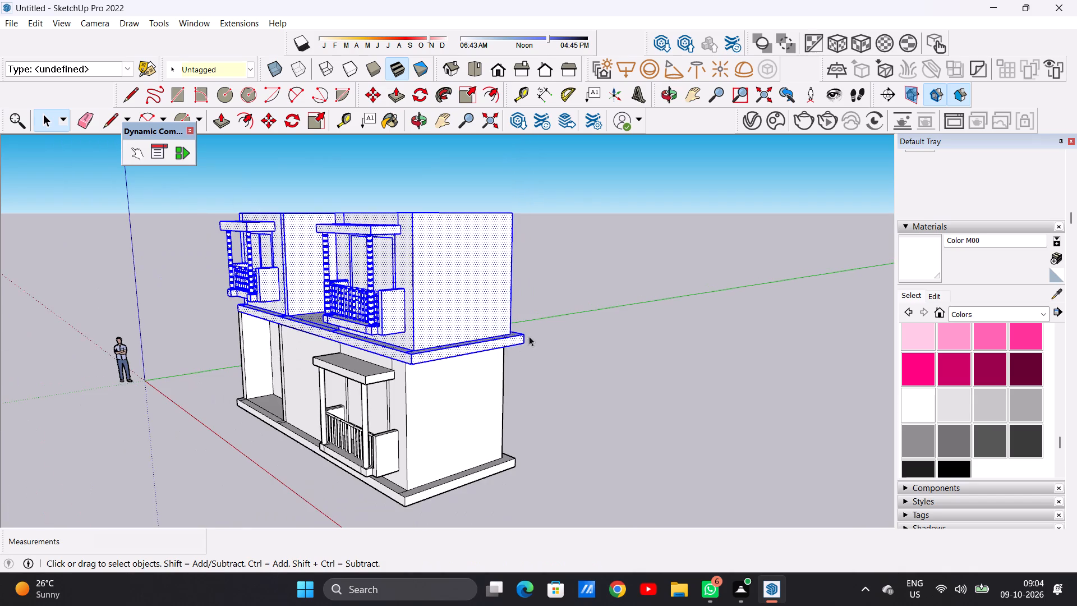
{"action": "middle_click_drag", "start_coordinate": [335, 361], "coordinate": [535, 327]}
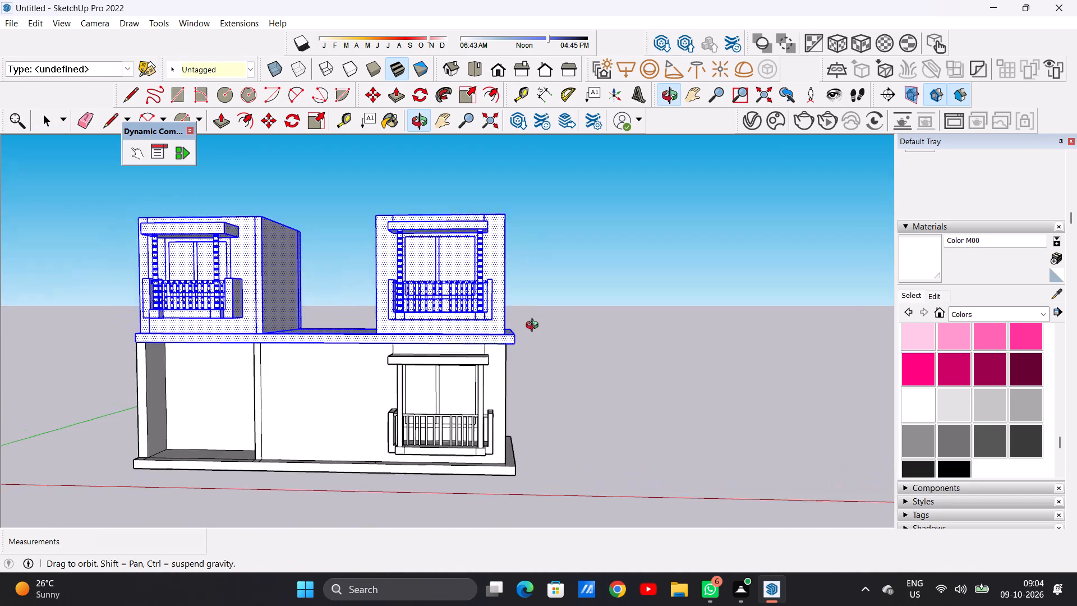
{"action": "middle_click_drag", "start_coordinate": [535, 327], "coordinate": [541, 332]}
{"action": "middle_click", "coordinate": [541, 332]}
{"action": "scroll", "coordinate": [514, 355], "scroll_direction": "up", "scroll_amount": 12}
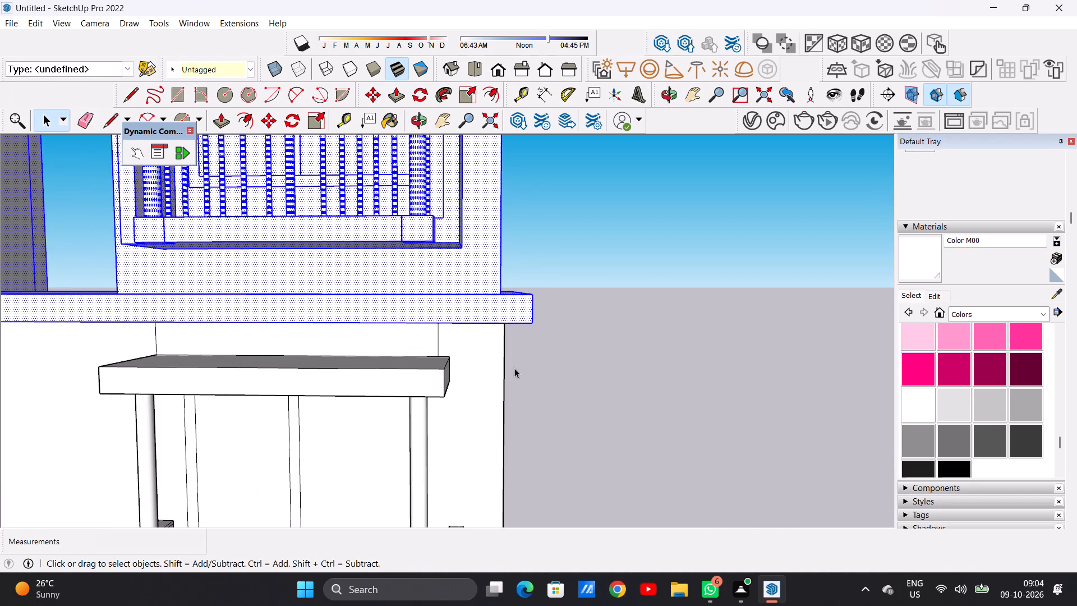
{"action": "scroll", "coordinate": [536, 374], "scroll_direction": "down", "scroll_amount": 19}
{"action": "middle_click_drag", "start_coordinate": [321, 382], "coordinate": [592, 384]}
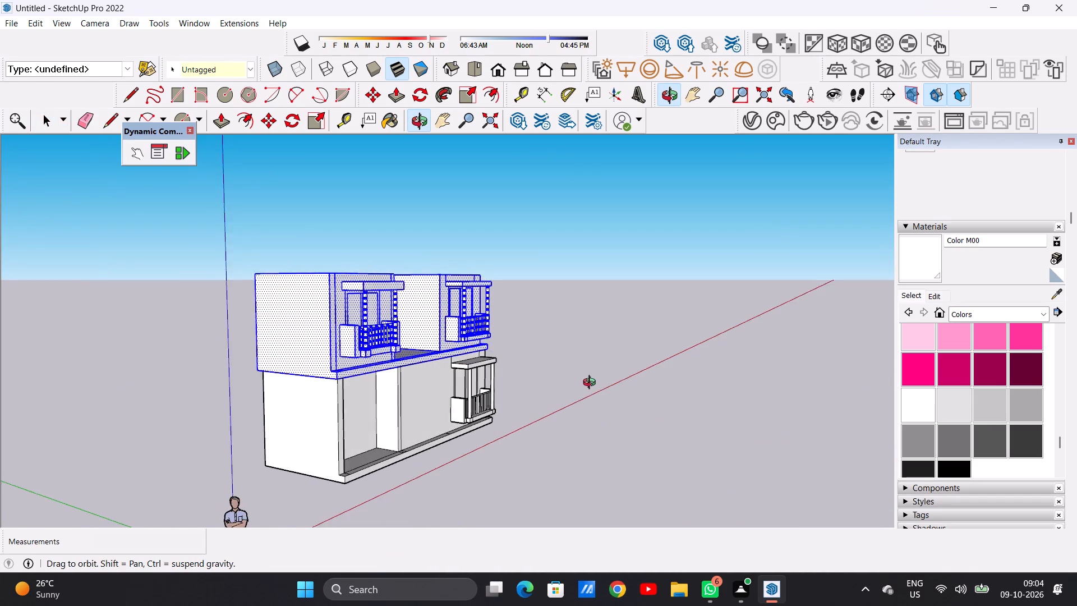
{"action": "middle_click_drag", "start_coordinate": [592, 384], "coordinate": [597, 383]}
{"action": "scroll", "coordinate": [338, 394], "scroll_direction": "up", "scroll_amount": 5}
{"action": "middle_click_drag", "start_coordinate": [335, 400], "coordinate": [252, 229]}
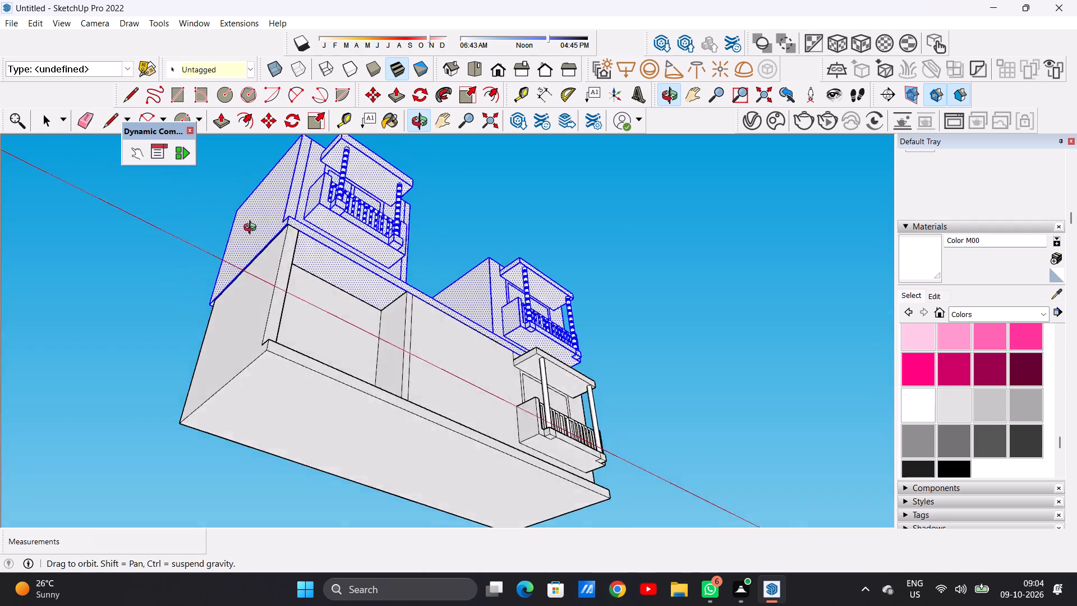
{"action": "middle_click_drag", "start_coordinate": [252, 229], "coordinate": [150, 340]}
Clear the selection and examine the whole two-storey façade from low, frontal and raised viewpoints.
{"action": "scroll", "coordinate": [385, 356], "scroll_direction": "down", "scroll_amount": 6}
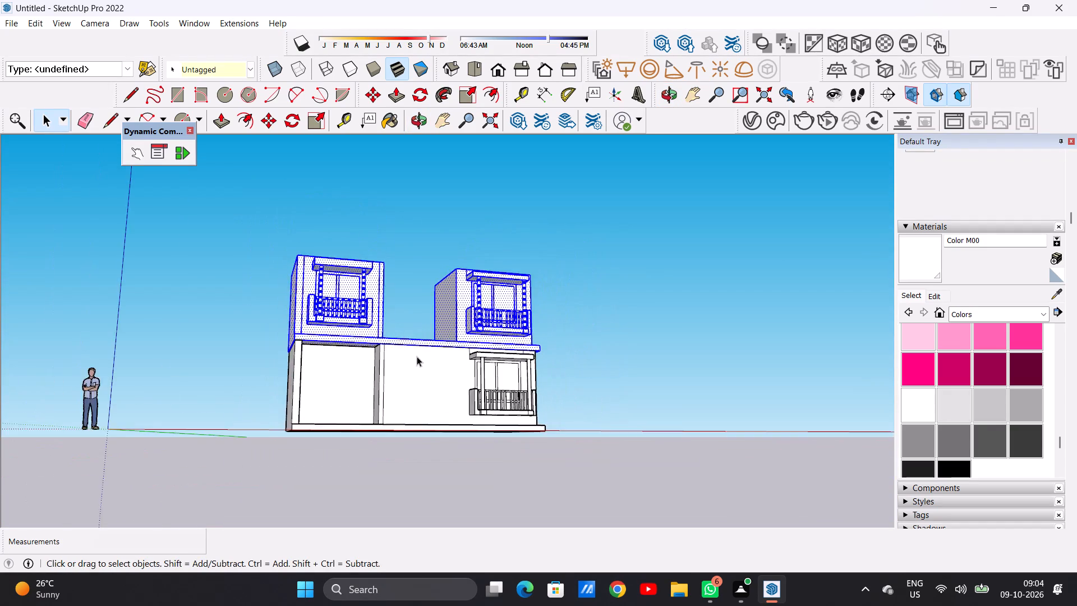
{"action": "scroll", "coordinate": [417, 356], "scroll_direction": "down", "scroll_amount": 1}
{"action": "middle_click_drag", "start_coordinate": [417, 359], "coordinate": [296, 430]}
{"action": "scroll", "coordinate": [445, 332], "scroll_direction": "up", "scroll_amount": 7}
{"action": "middle_click_drag", "start_coordinate": [439, 363], "coordinate": [448, 396]}
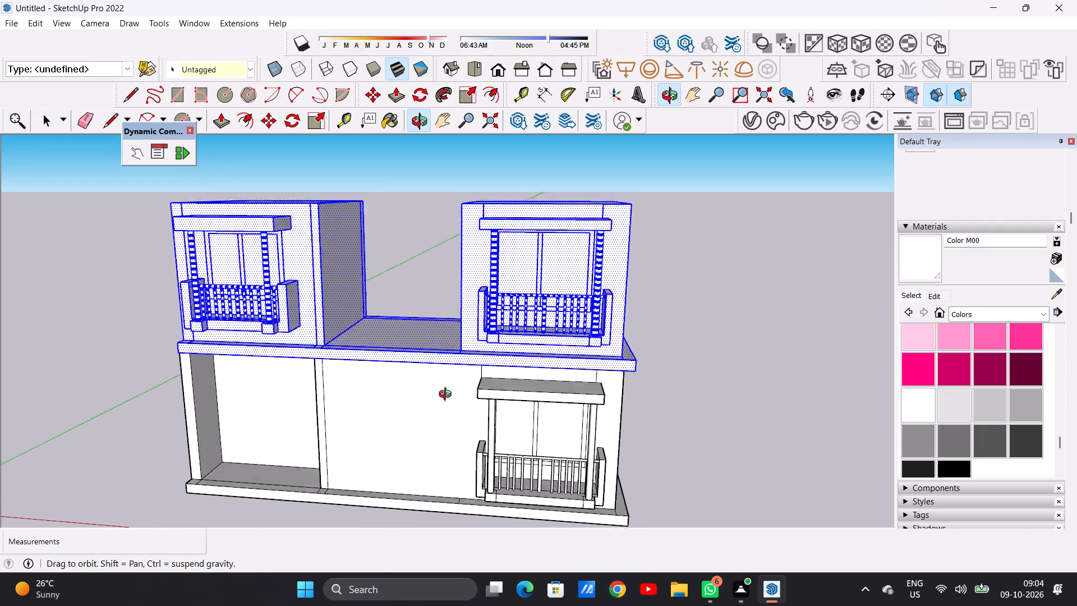
{"action": "middle_click_drag", "start_coordinate": [448, 396], "coordinate": [457, 424]}
{"action": "scroll", "coordinate": [532, 391], "scroll_direction": "down", "scroll_amount": 8}
{"action": "scroll", "coordinate": [597, 384], "scroll_direction": "up", "scroll_amount": 7}
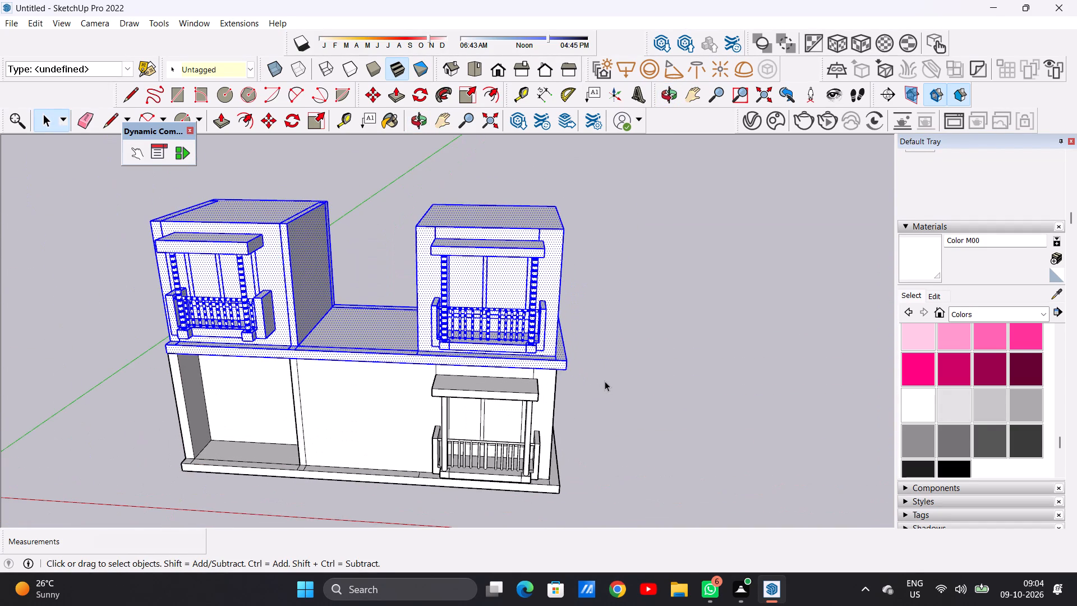
{"action": "left_click", "coordinate": [605, 381]}
{"action": "scroll", "coordinate": [504, 346], "scroll_direction": "down", "scroll_amount": 6}
{"action": "middle_click_drag", "start_coordinate": [473, 351], "coordinate": [476, 335]}
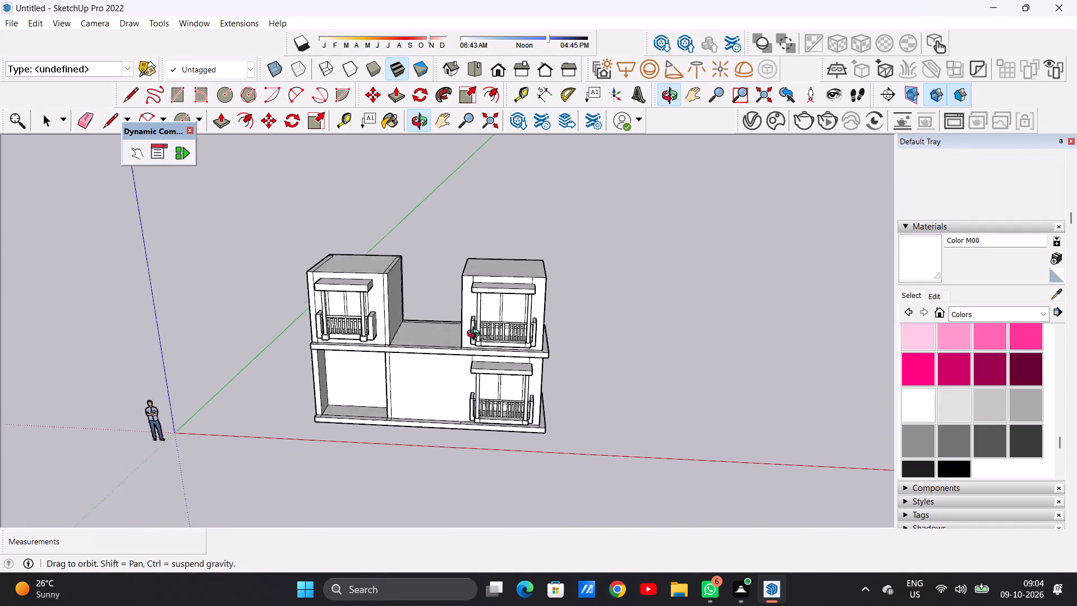
{"action": "middle_click_drag", "start_coordinate": [476, 335], "coordinate": [509, 291]}
{"action": "scroll", "coordinate": [502, 253], "scroll_direction": "up", "scroll_amount": 7}
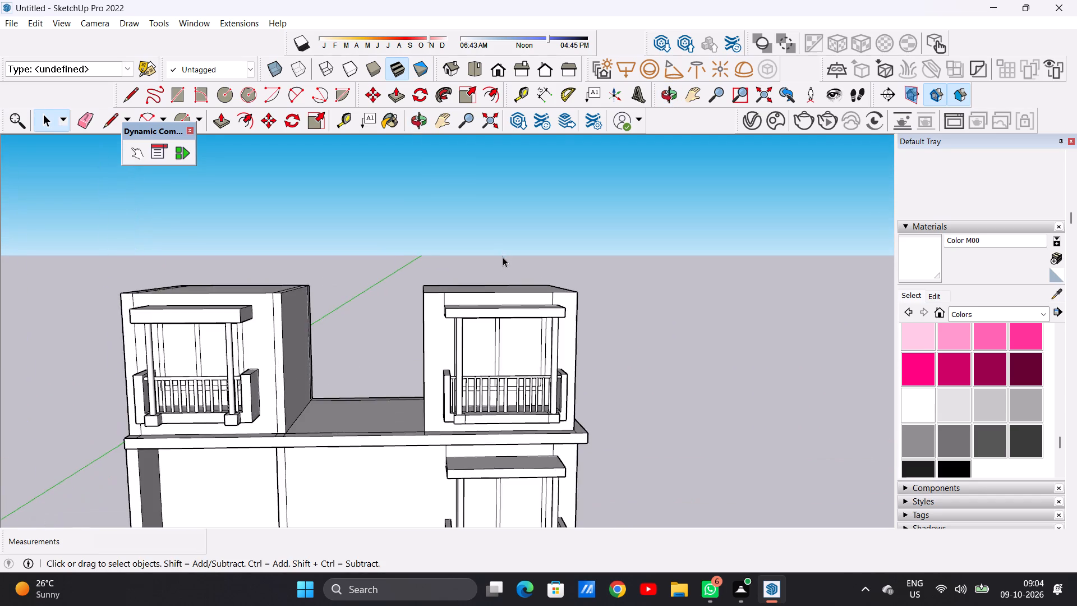
Push/Pull the roof of the upper room above the ground-floor balcony upward by 10'.
{"action": "scroll", "coordinate": [494, 337], "scroll_direction": "up", "scroll_amount": 7}
{"action": "scroll", "coordinate": [537, 346], "scroll_direction": "down", "scroll_amount": 14}
{"action": "middle_click_drag", "start_coordinate": [505, 337], "coordinate": [480, 402]}
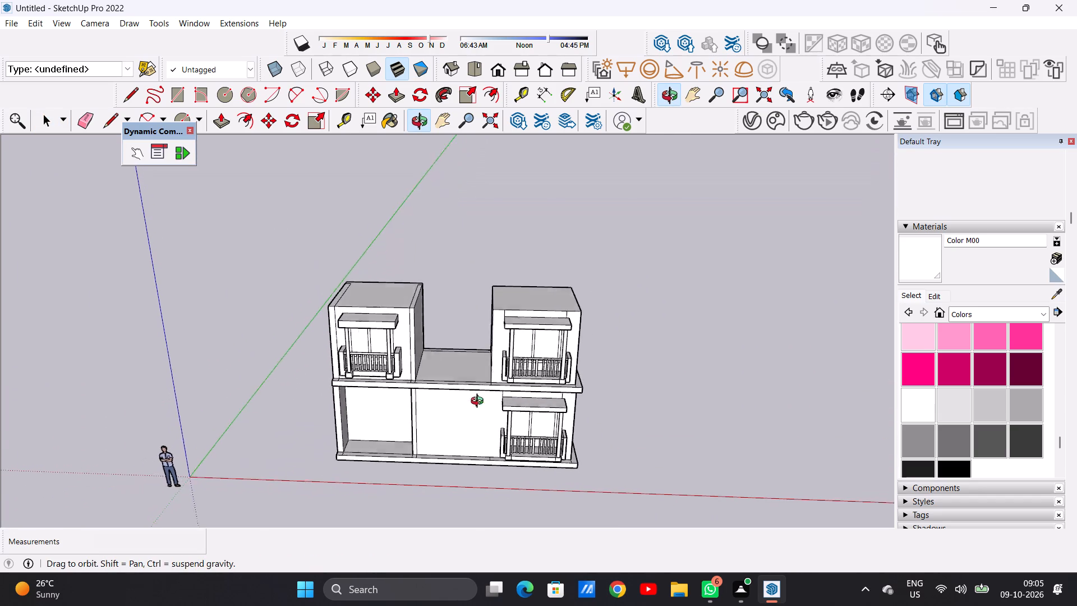
{"action": "middle_click_drag", "start_coordinate": [480, 402], "coordinate": [481, 428]}
{"action": "scroll", "coordinate": [485, 424], "scroll_direction": "up", "scroll_amount": 3}
{"action": "middle_click_drag", "start_coordinate": [495, 324], "coordinate": [478, 386]}
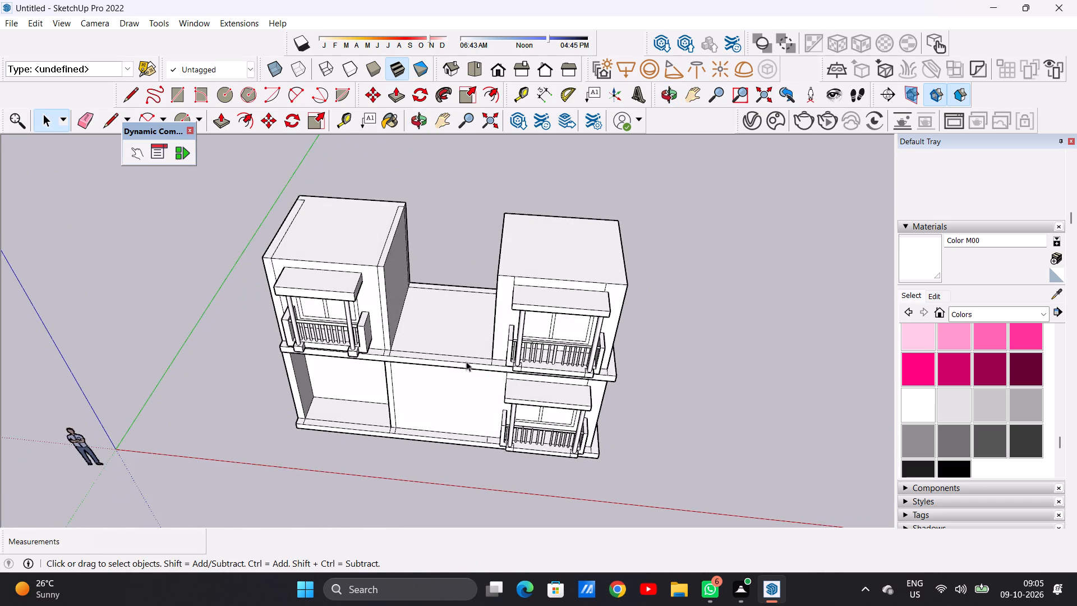
{"action": "scroll", "coordinate": [465, 362], "scroll_direction": "down", "scroll_amount": 4}
{"action": "scroll", "coordinate": [574, 269], "scroll_direction": "up", "scroll_amount": 2}
{"action": "middle_click_drag", "start_coordinate": [560, 334], "coordinate": [501, 227]}
{"action": "scroll", "coordinate": [572, 277], "scroll_direction": "up", "scroll_amount": 2}
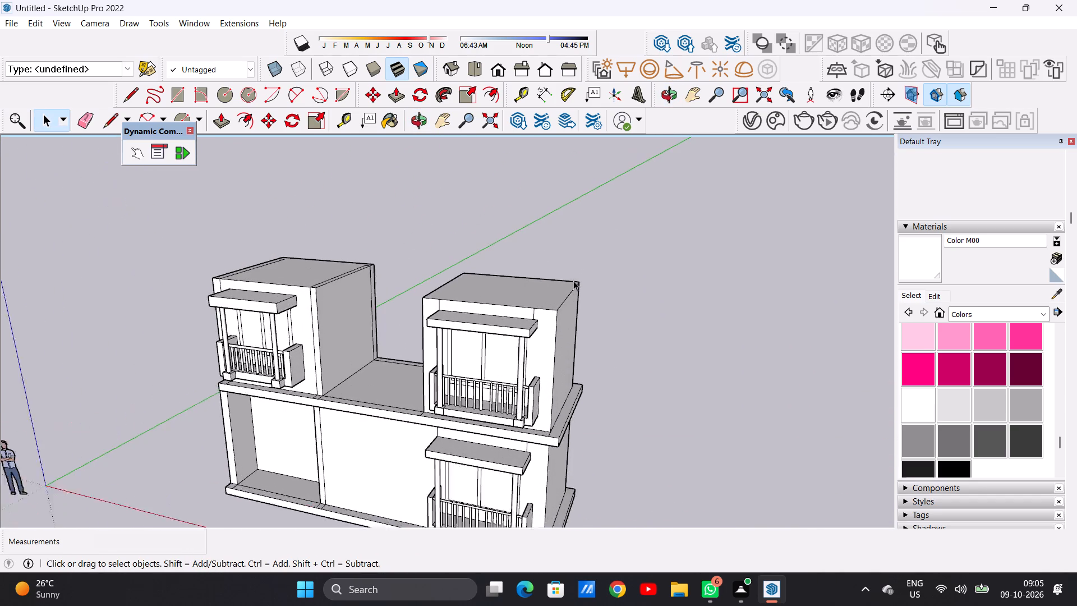
{"action": "scroll", "coordinate": [573, 281], "scroll_direction": "up", "scroll_amount": 4}
{"action": "key", "text": "p"}
{"action": "middle_click_drag", "start_coordinate": [526, 284], "coordinate": [529, 337]}
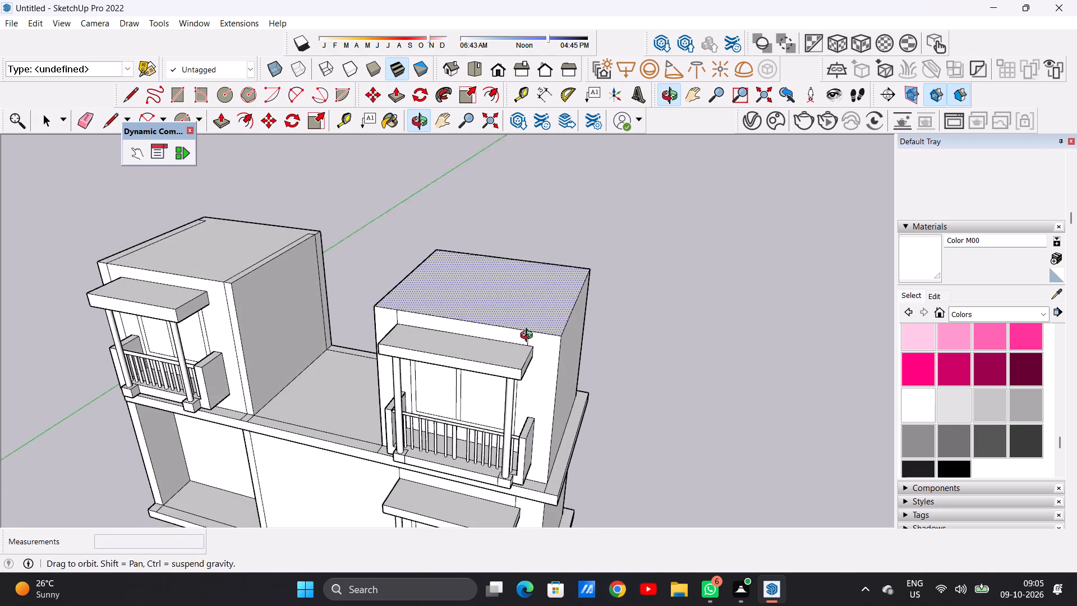
{"action": "middle_click_drag", "start_coordinate": [529, 337], "coordinate": [530, 341]}
{"action": "left_click", "coordinate": [542, 313]}
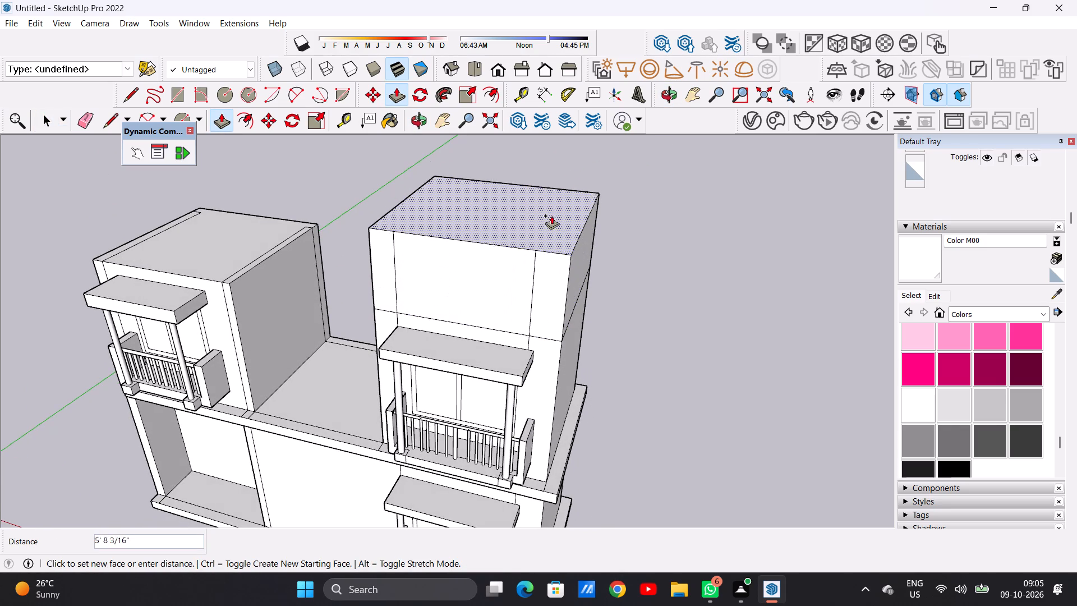
{"action": "type", "text": "10'"}
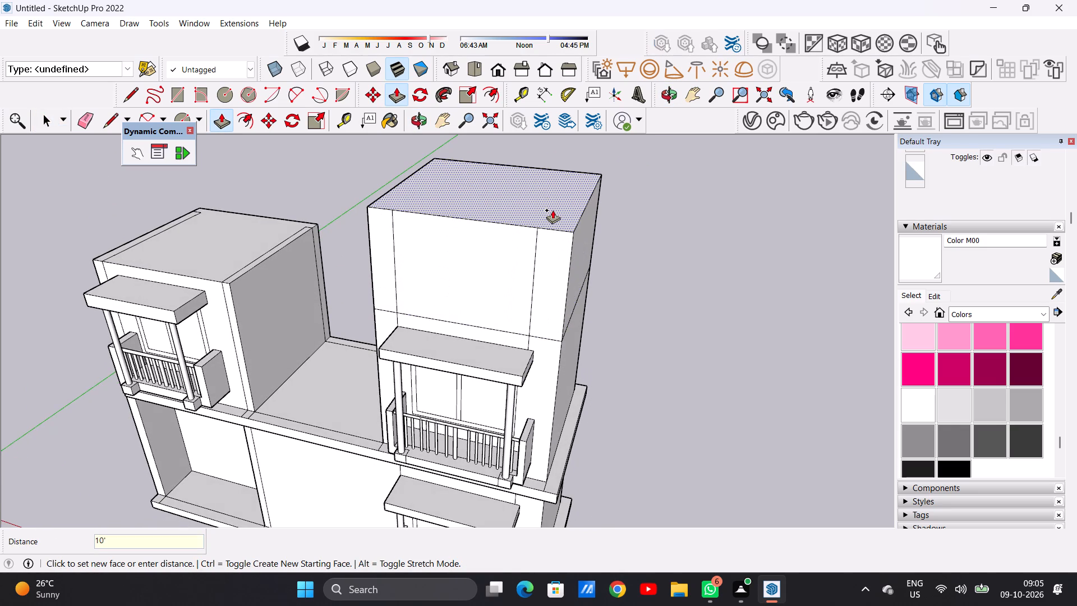
{"action": "key", "text": "Return"}
{"action": "key", "text": "space"}
Push the top face of the raised room back down by 1' 8 5/16".
{"action": "scroll", "coordinate": [454, 499], "scroll_direction": "down", "scroll_amount": 10}
{"action": "middle_click_drag", "start_coordinate": [517, 447], "coordinate": [594, 337]}
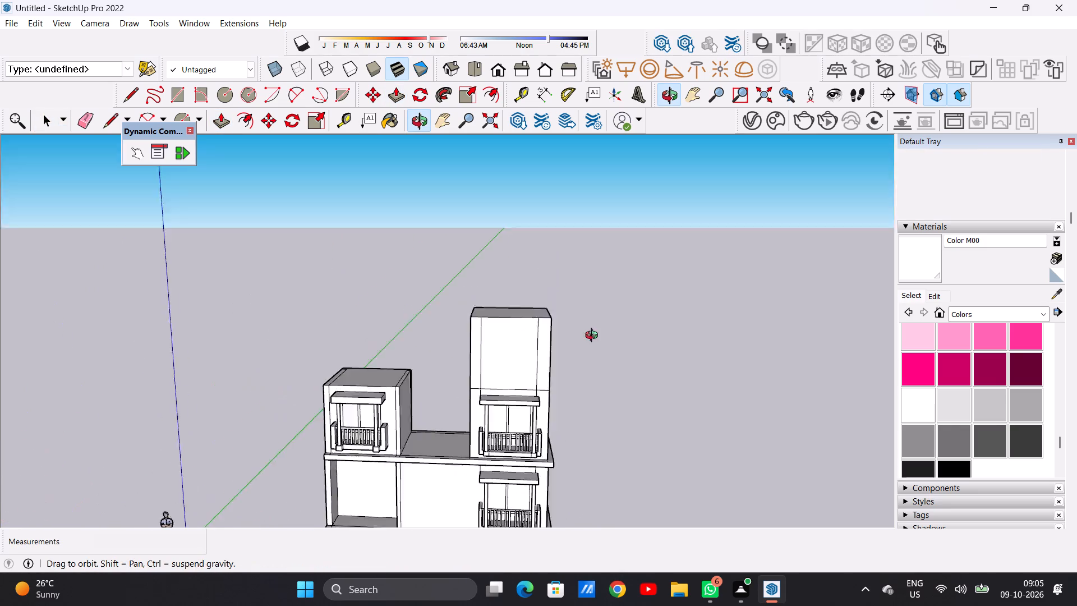
{"action": "middle_click_drag", "start_coordinate": [594, 337], "coordinate": [484, 392]}
{"action": "scroll", "coordinate": [500, 334], "scroll_direction": "up", "scroll_amount": 4}
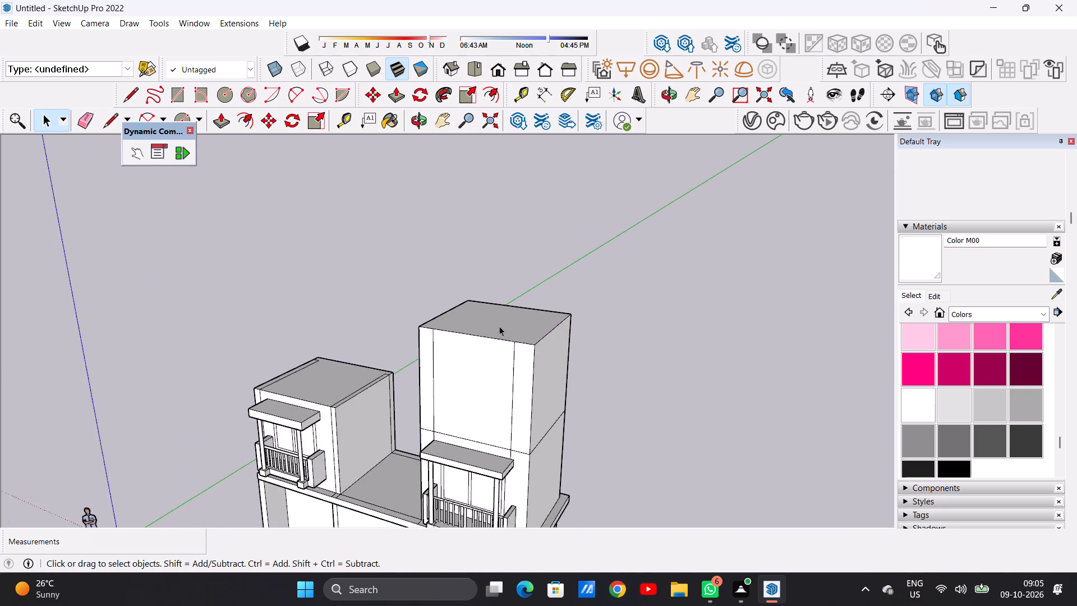
{"action": "scroll", "coordinate": [499, 326], "scroll_direction": "up", "scroll_amount": 1}
{"action": "key", "text": "p"}
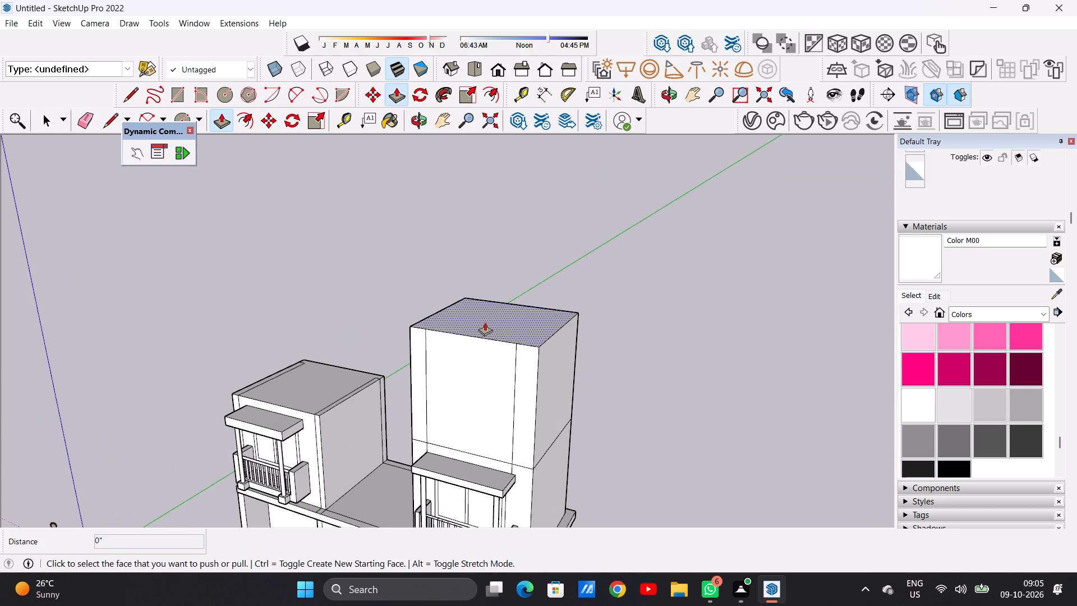
{"action": "left_click", "coordinate": [485, 322]}
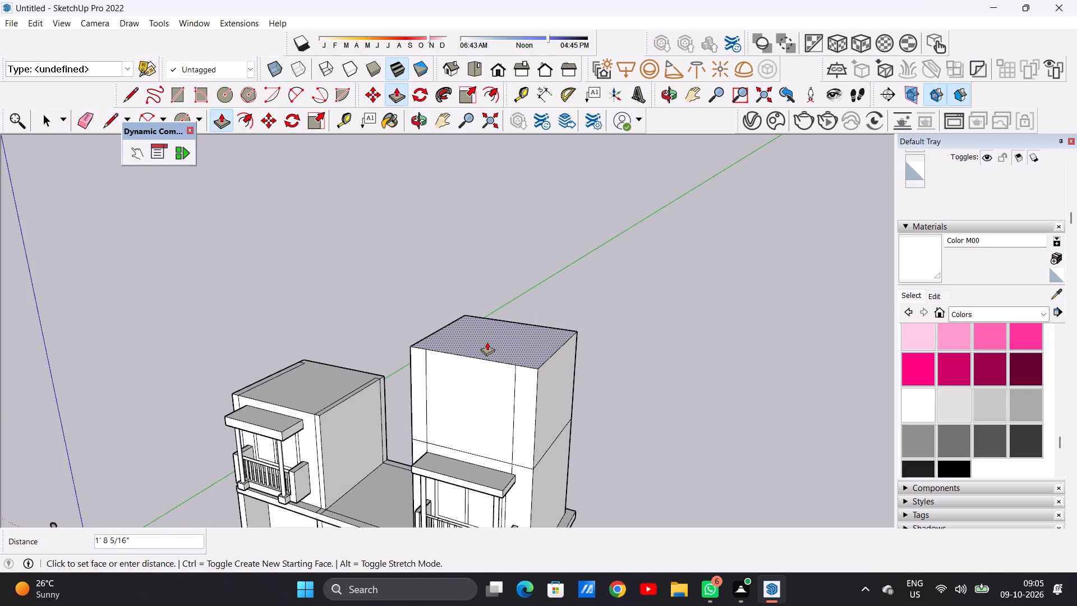
{"action": "left_click", "coordinate": [487, 342]}
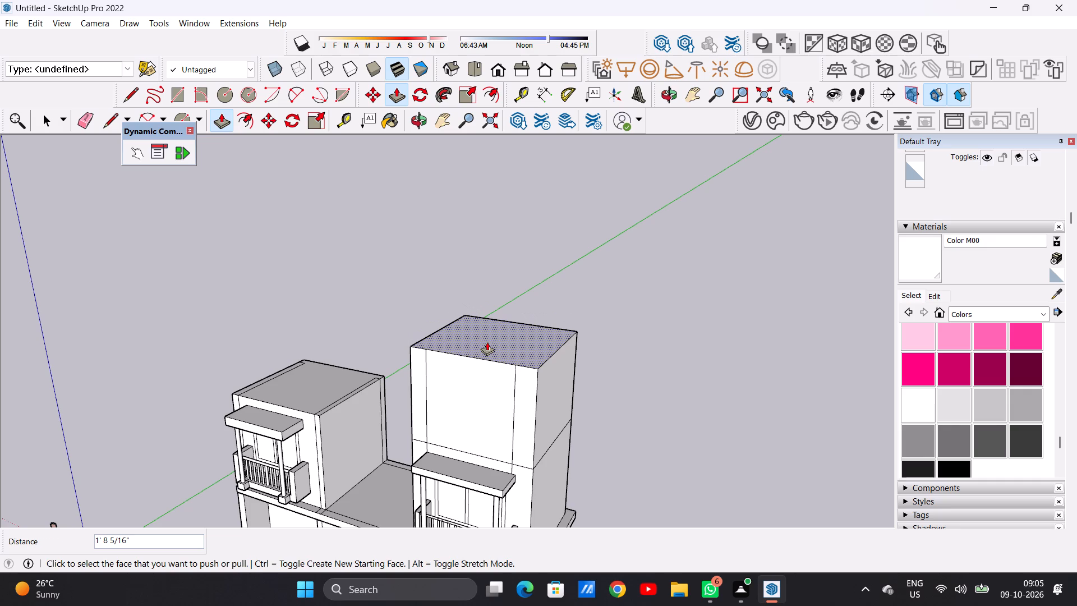
{"action": "key", "text": "space"}
Erase the leftover wall outline along the outer side of the lower room's roof, including its short end line.
{"action": "scroll", "coordinate": [360, 369], "scroll_direction": "down", "scroll_amount": 3}
{"action": "middle_click_drag", "start_coordinate": [304, 385], "coordinate": [528, 412]}
{"action": "scroll", "coordinate": [439, 283], "scroll_direction": "down", "scroll_amount": 5}
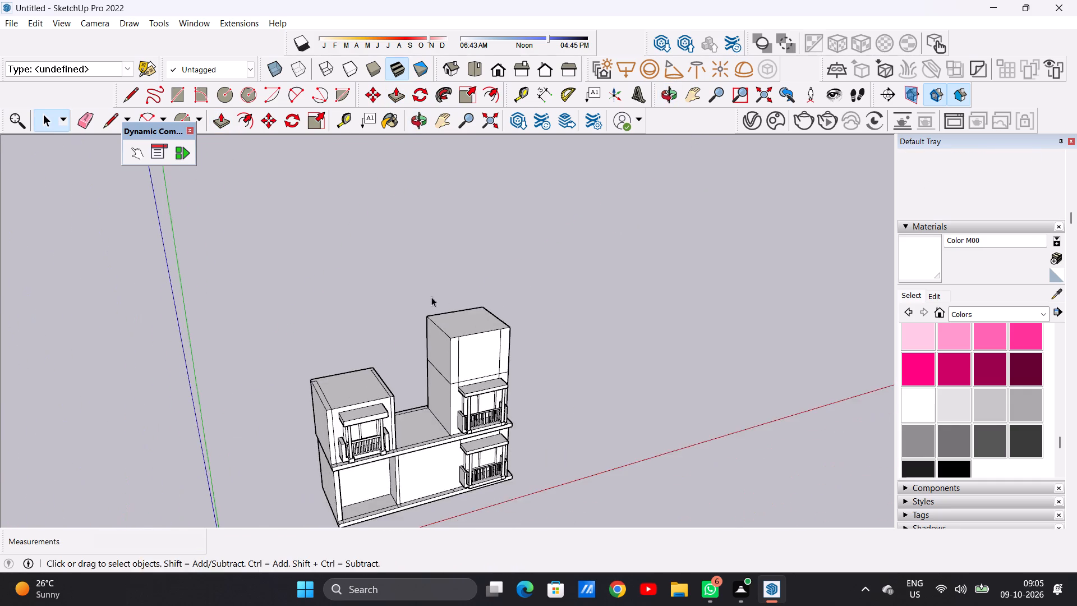
{"action": "middle_click_drag", "start_coordinate": [395, 401], "coordinate": [279, 444]}
{"action": "scroll", "coordinate": [279, 443], "scroll_direction": "up", "scroll_amount": 11}
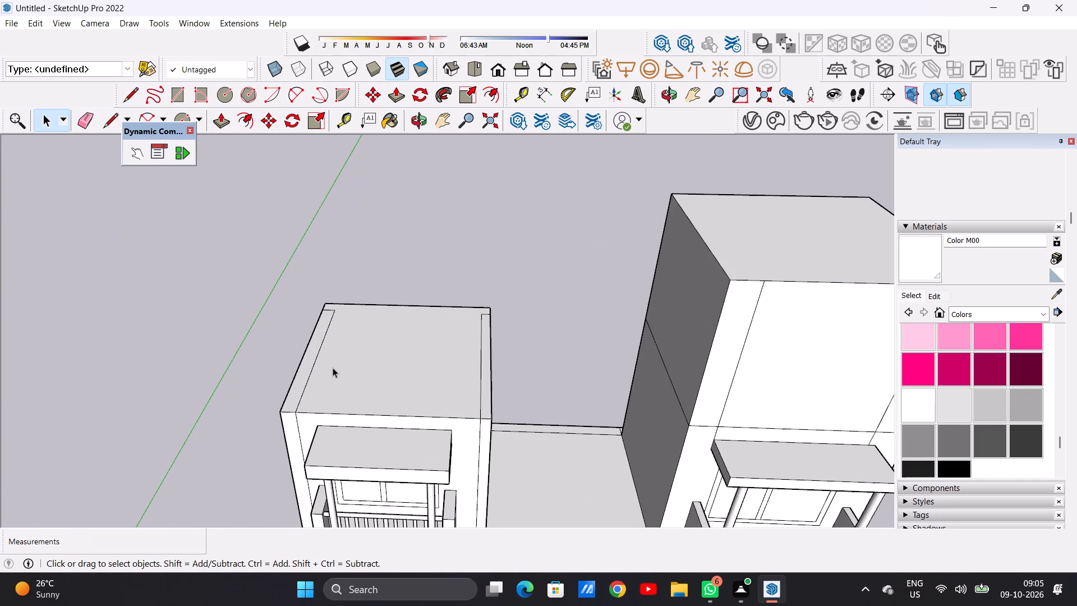
{"action": "key", "text": "e"}
{"action": "scroll", "coordinate": [317, 362], "scroll_direction": "up", "scroll_amount": 6}
{"action": "left_click", "coordinate": [312, 368]}
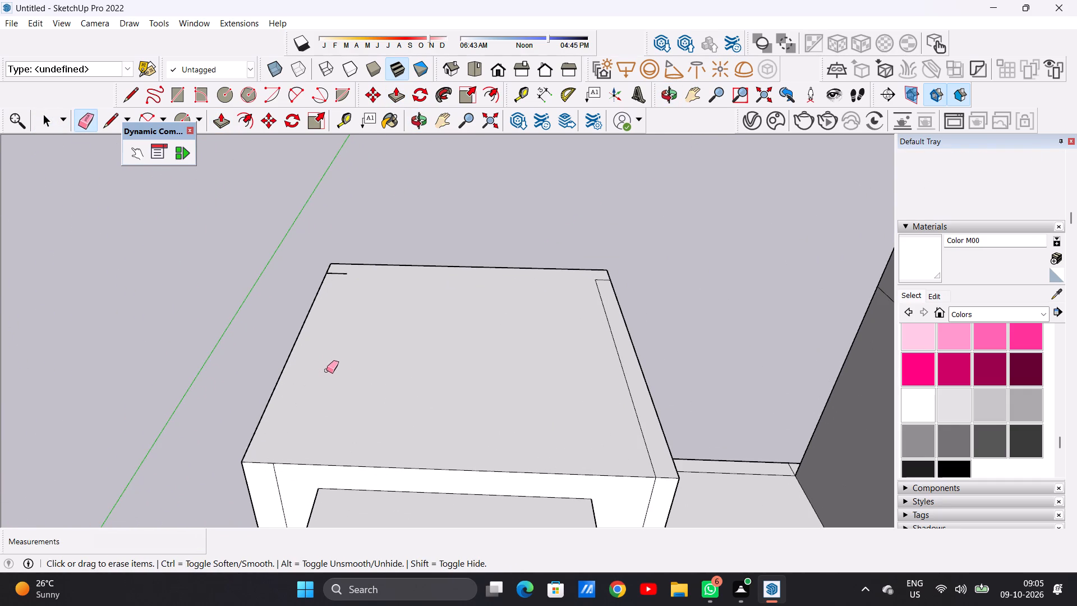
{"action": "scroll", "coordinate": [384, 382], "scroll_direction": "down", "scroll_amount": 8}
{"action": "scroll", "coordinate": [374, 294], "scroll_direction": "up", "scroll_amount": 13}
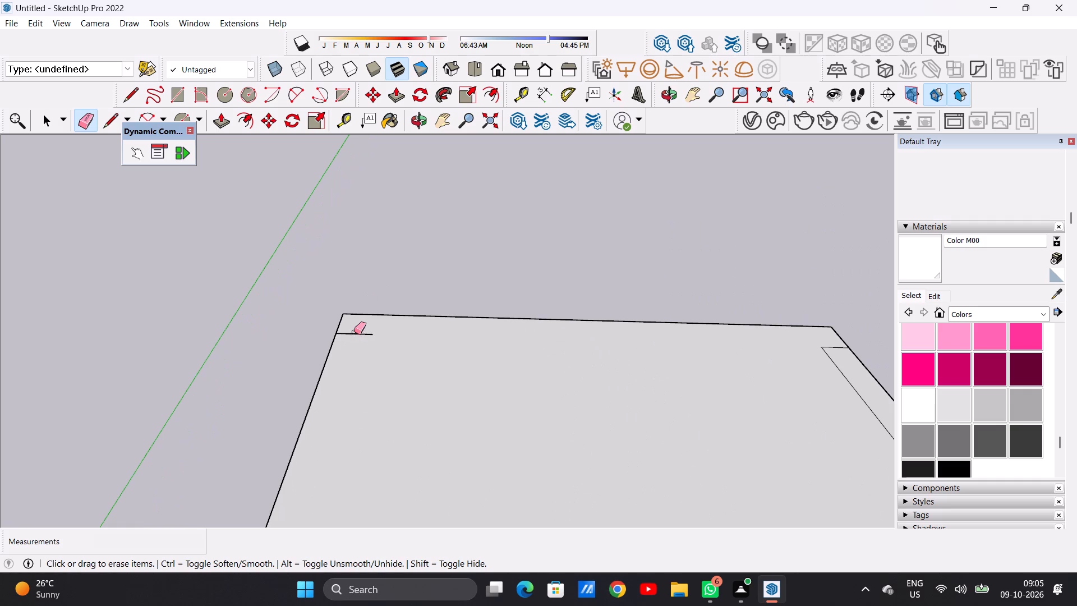
{"action": "left_click_drag", "start_coordinate": [354, 330], "coordinate": [355, 337]}
Erase the remaining wall outline and short end line along the roof's inner side, facing the taller room.
{"action": "scroll", "coordinate": [362, 358], "scroll_direction": "down", "scroll_amount": 5}
{"action": "scroll", "coordinate": [390, 315], "scroll_direction": "down", "scroll_amount": 4}
{"action": "scroll", "coordinate": [391, 318], "scroll_direction": "up", "scroll_amount": 1}
{"action": "scroll", "coordinate": [392, 318], "scroll_direction": "down", "scroll_amount": 1}
{"action": "scroll", "coordinate": [605, 439], "scroll_direction": "up", "scroll_amount": 7}
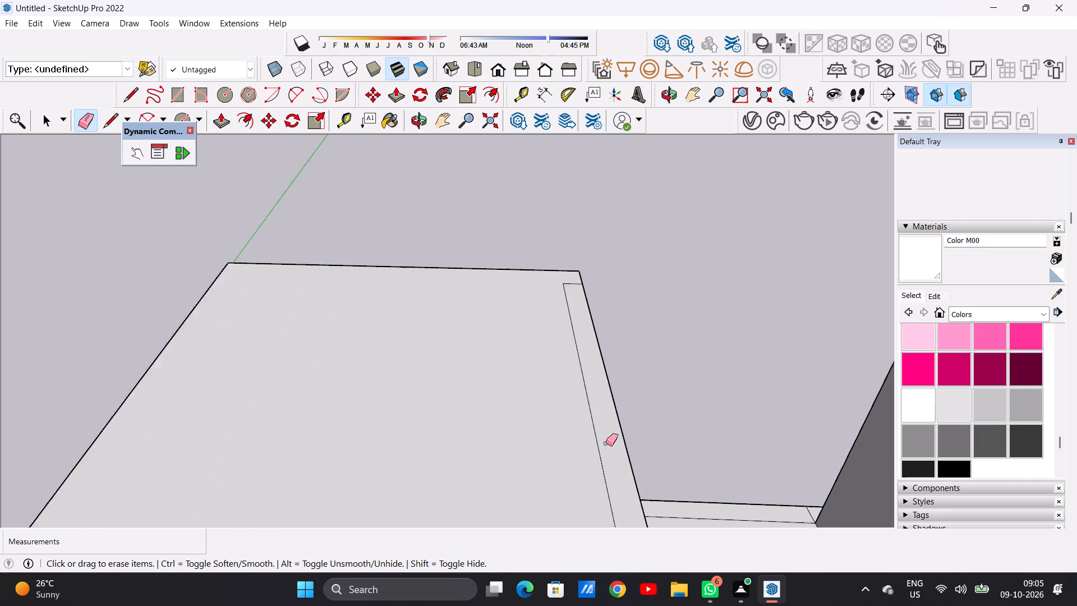
{"action": "scroll", "coordinate": [606, 443], "scroll_direction": "up", "scroll_amount": 3}
{"action": "left_click_drag", "start_coordinate": [593, 446], "coordinate": [587, 447]}
{"action": "scroll", "coordinate": [570, 460], "scroll_direction": "down", "scroll_amount": 11}
{"action": "scroll", "coordinate": [574, 348], "scroll_direction": "up", "scroll_amount": 8}
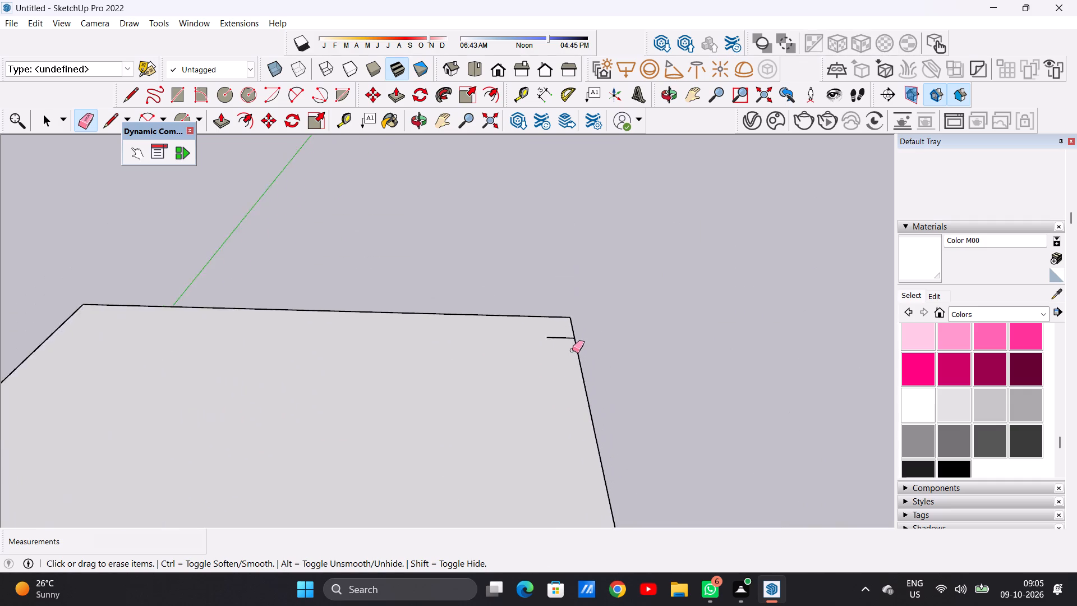
{"action": "scroll", "coordinate": [572, 350], "scroll_direction": "up", "scroll_amount": 7}
{"action": "left_click_drag", "start_coordinate": [558, 325], "coordinate": [559, 342]}
{"action": "key", "text": "space"}
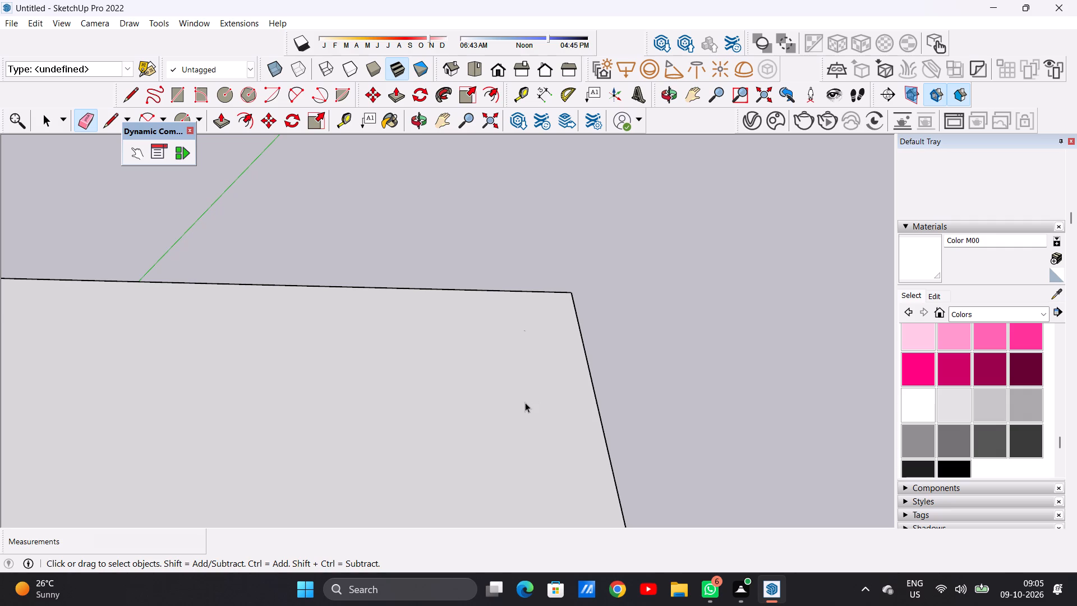
Push/Pull the cleaned roof of the lower room up 8' 3 11/16", matching the top of the taller room.
{"action": "scroll", "coordinate": [513, 406], "scroll_direction": "down", "scroll_amount": 20}
{"action": "scroll", "coordinate": [513, 406], "scroll_direction": "down", "scroll_amount": 7}
{"action": "middle_click_drag", "start_coordinate": [569, 419], "coordinate": [536, 302]}
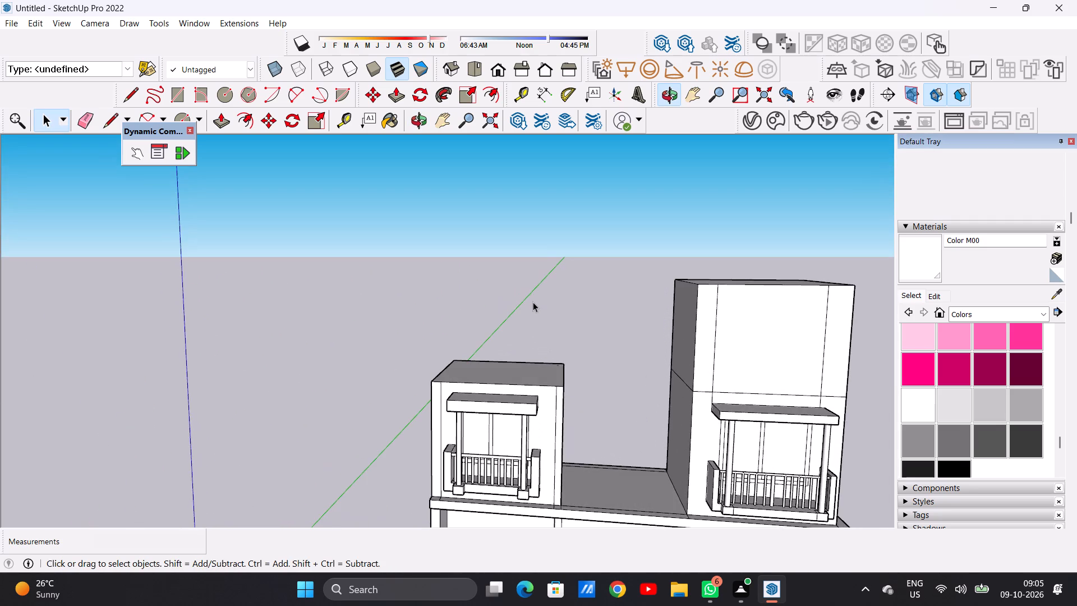
{"action": "scroll", "coordinate": [518, 353], "scroll_direction": "up", "scroll_amount": 1}
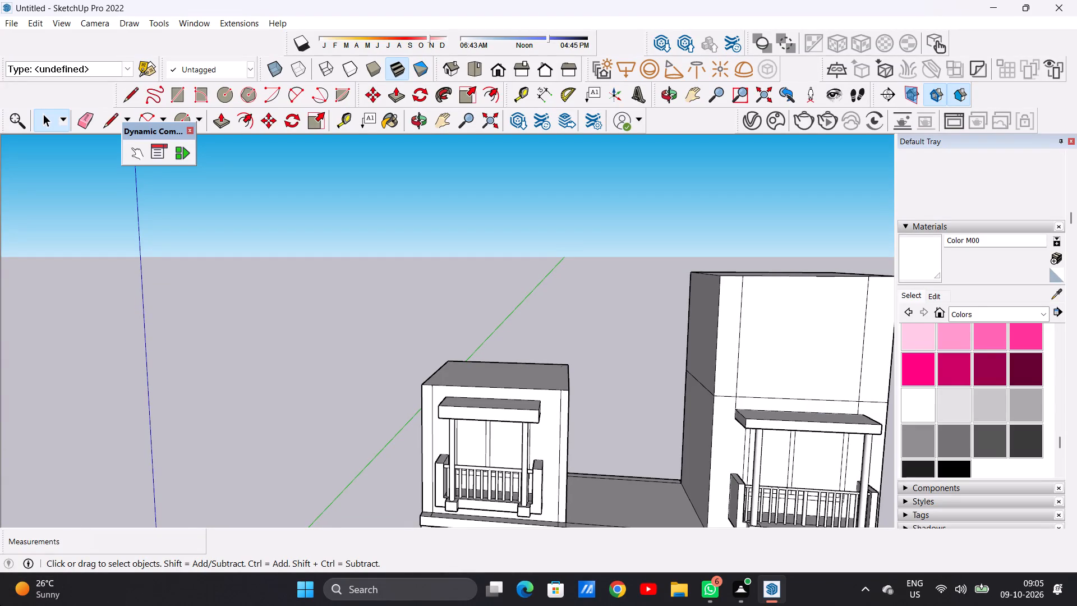
{"action": "scroll", "coordinate": [335, 417], "scroll_direction": "down", "scroll_amount": 18}
{"action": "scroll", "coordinate": [439, 380], "scroll_direction": "up", "scroll_amount": 4}
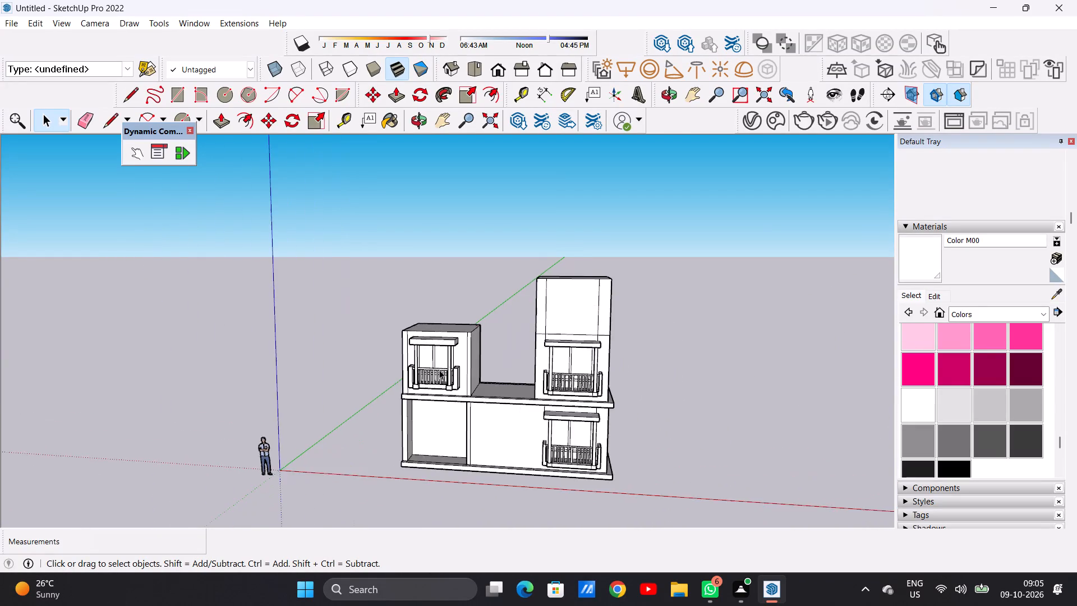
{"action": "scroll", "coordinate": [439, 370], "scroll_direction": "up", "scroll_amount": 12}
{"action": "key", "text": "p"}
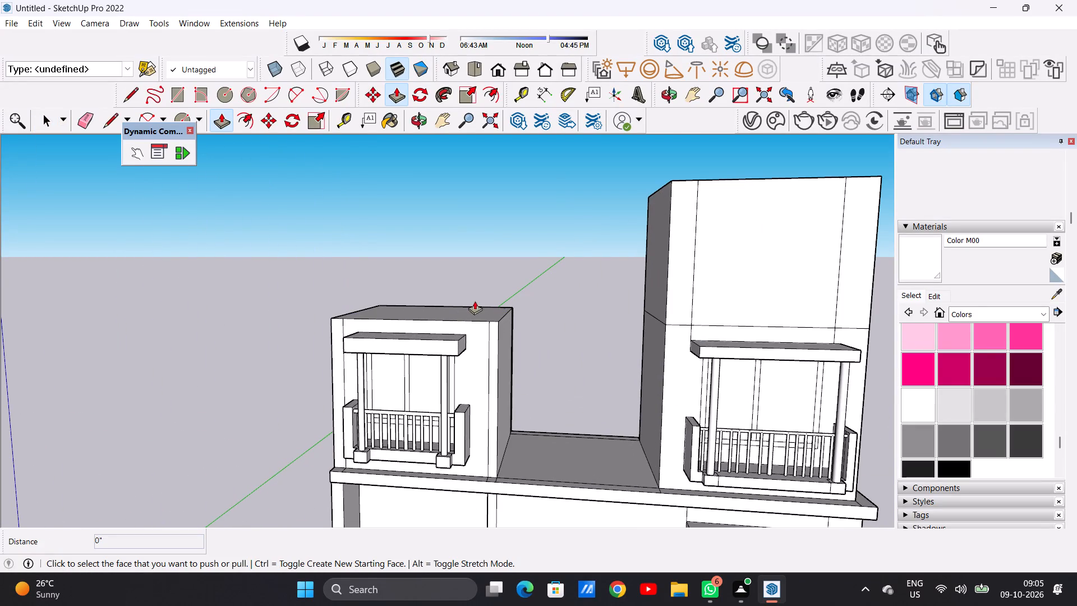
{"action": "middle_click_drag", "start_coordinate": [475, 301], "coordinate": [477, 351]}
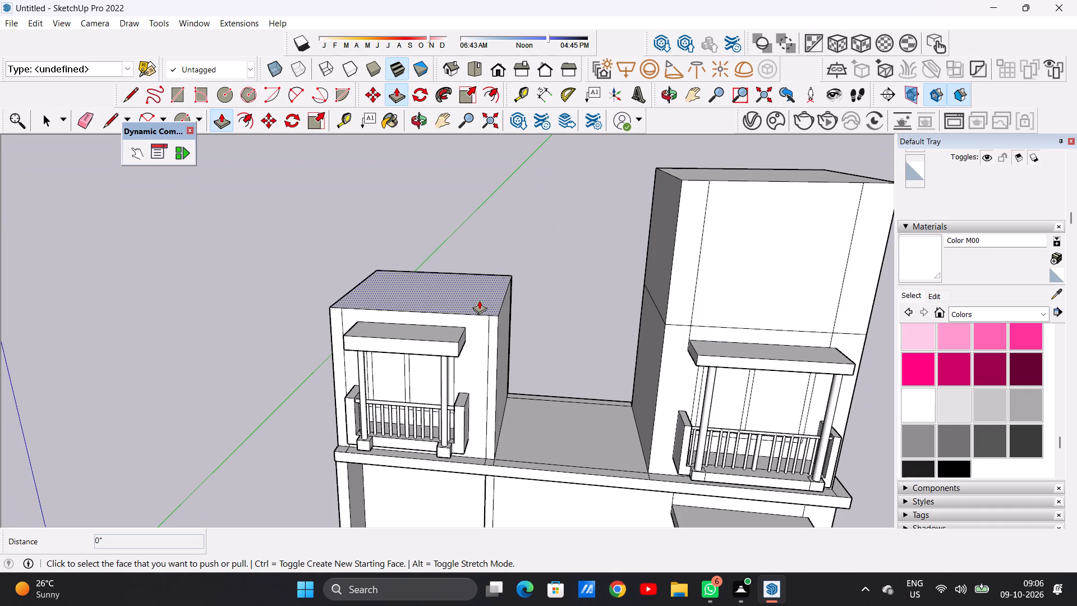
{"action": "left_click", "coordinate": [479, 300]}
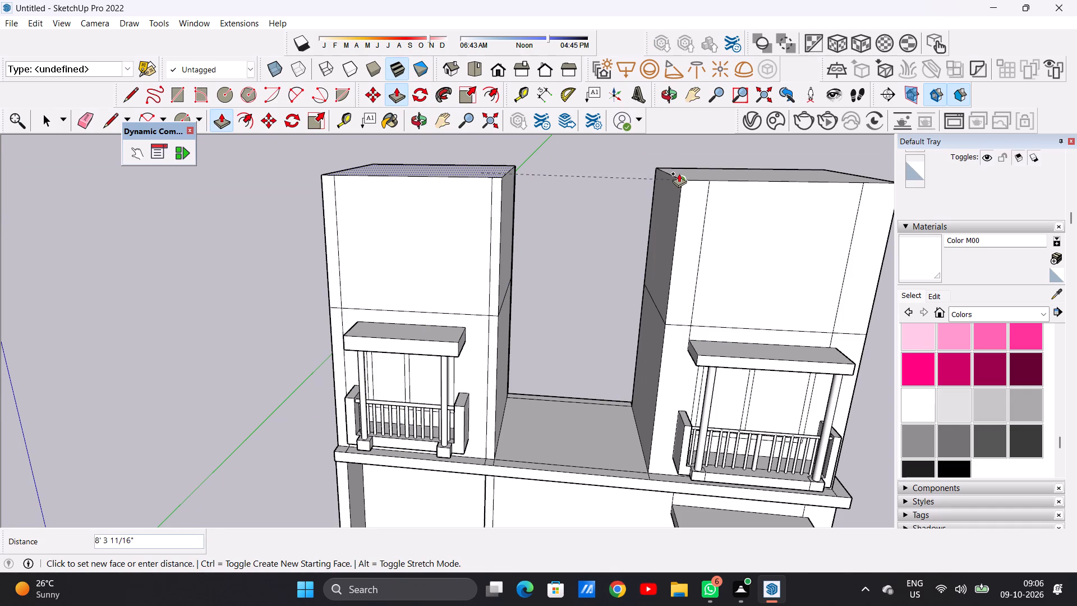
{"action": "left_click", "coordinate": [679, 173]}
{"action": "key", "text": "space"}
Erase the two vertical lines on the front face of the raised block above the stacked balconies.
{"action": "scroll", "coordinate": [524, 245], "scroll_direction": "down", "scroll_amount": 11}
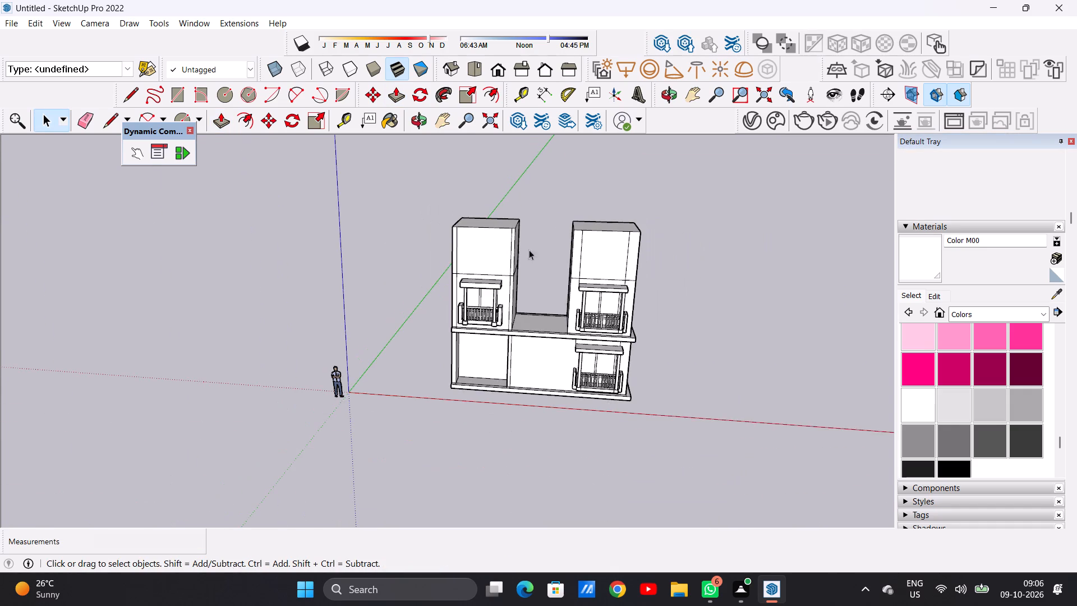
{"action": "middle_click_drag", "start_coordinate": [455, 264], "coordinate": [492, 228]}
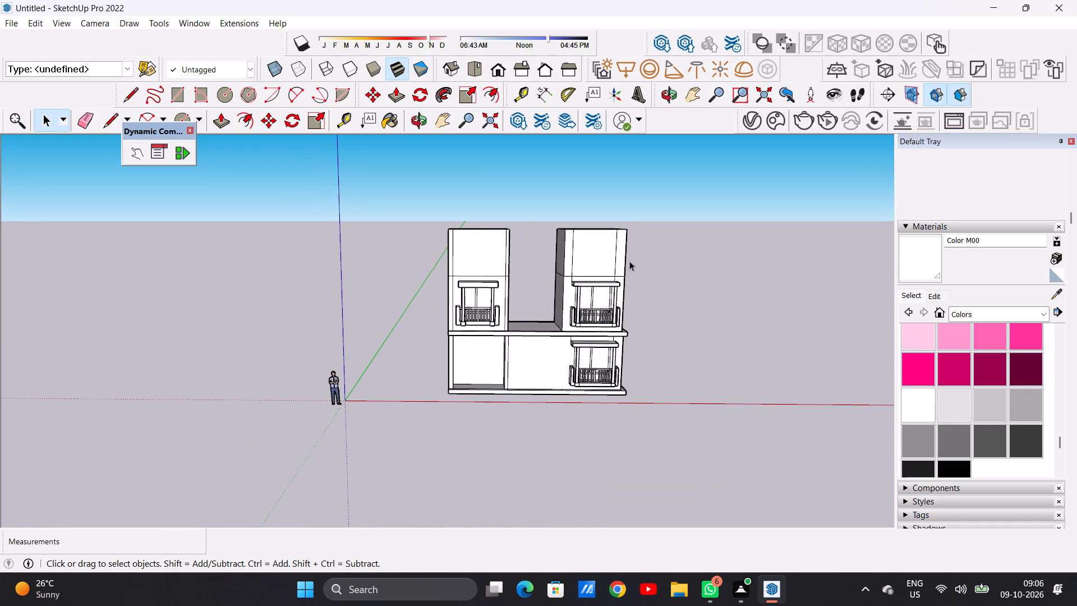
{"action": "scroll", "coordinate": [624, 258], "scroll_direction": "up", "scroll_amount": 8}
{"action": "key", "text": "e"}
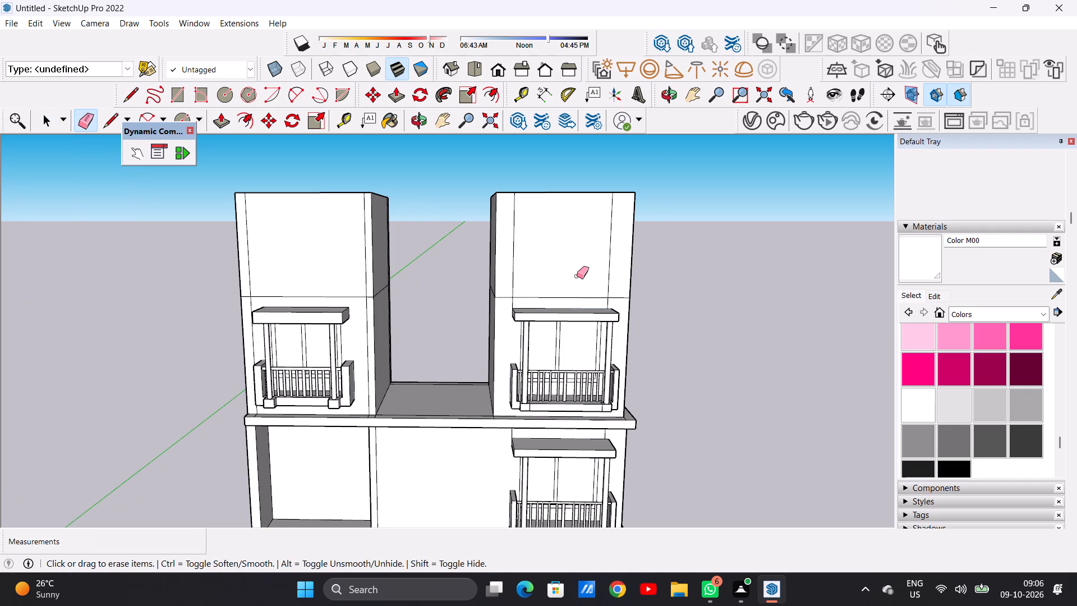
{"action": "scroll", "coordinate": [576, 276], "scroll_direction": "up", "scroll_amount": 4}
{"action": "left_click", "coordinate": [489, 252]}
{"action": "left_click", "coordinate": [480, 253]}
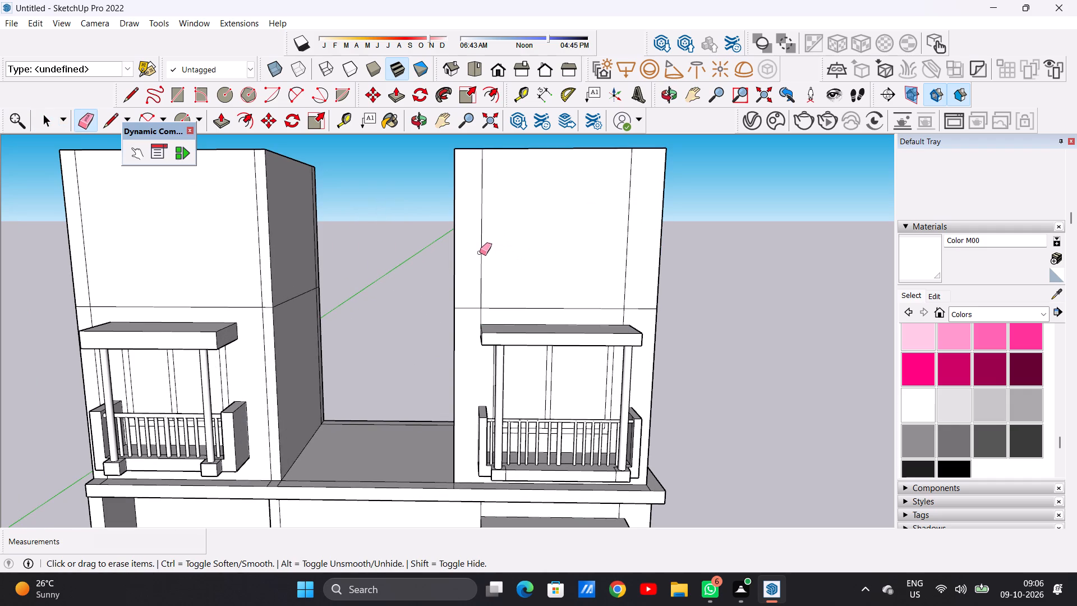
{"action": "left_click", "coordinate": [479, 247]}
{"action": "left_click", "coordinate": [481, 244]}
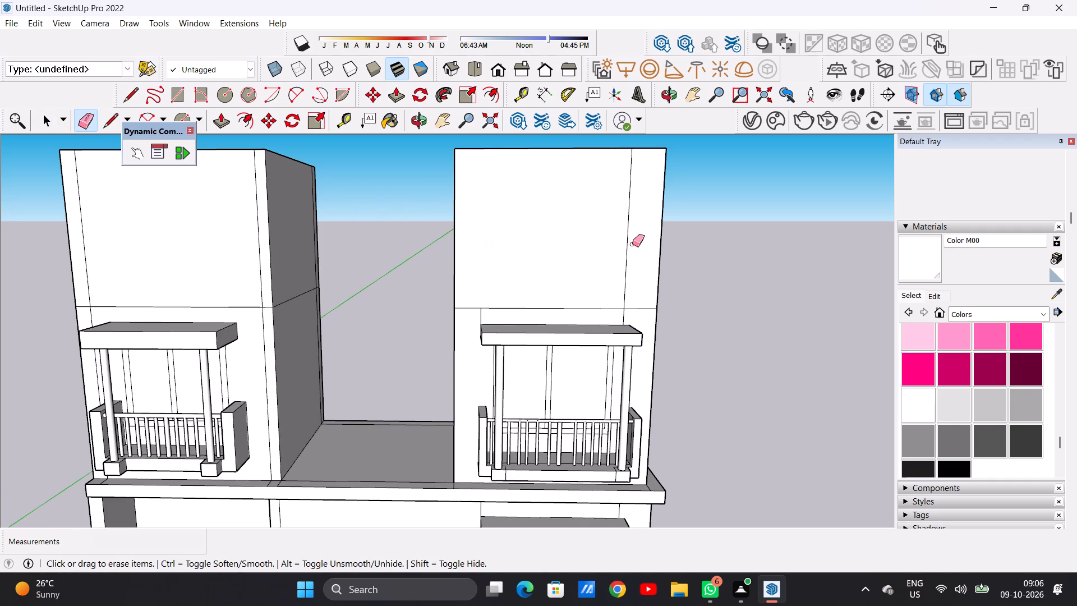
{"action": "left_click", "coordinate": [629, 234]}
{"action": "scroll", "coordinate": [517, 282], "scroll_direction": "down", "scroll_amount": 6}
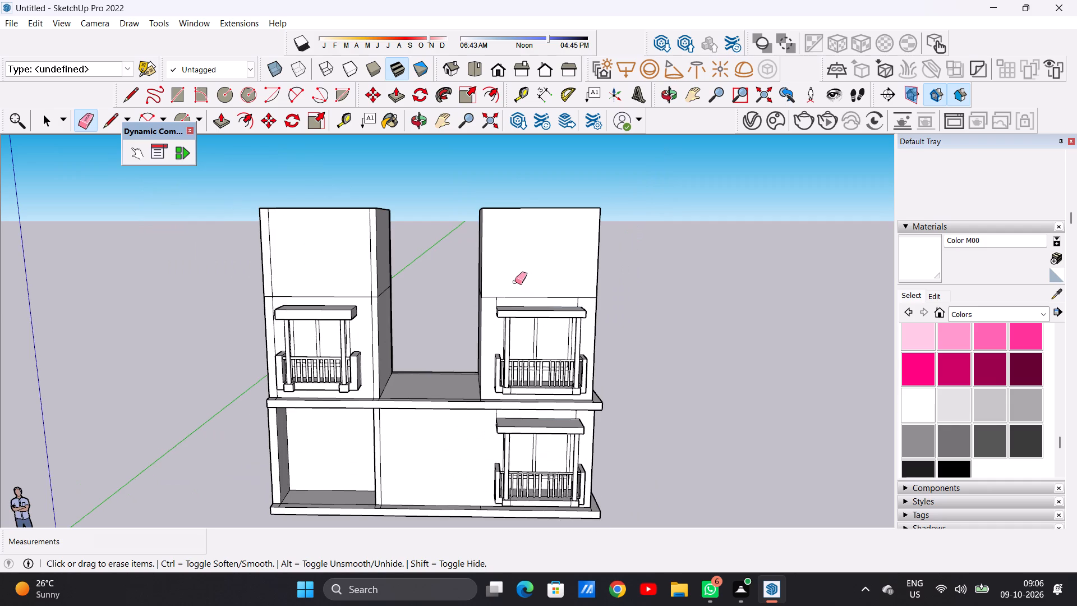
{"action": "key", "text": "space"}
Examine the front façade with both raised blocks from low frontal viewpoints, near and far.
{"action": "middle_click_drag", "start_coordinate": [552, 331], "coordinate": [556, 307]}
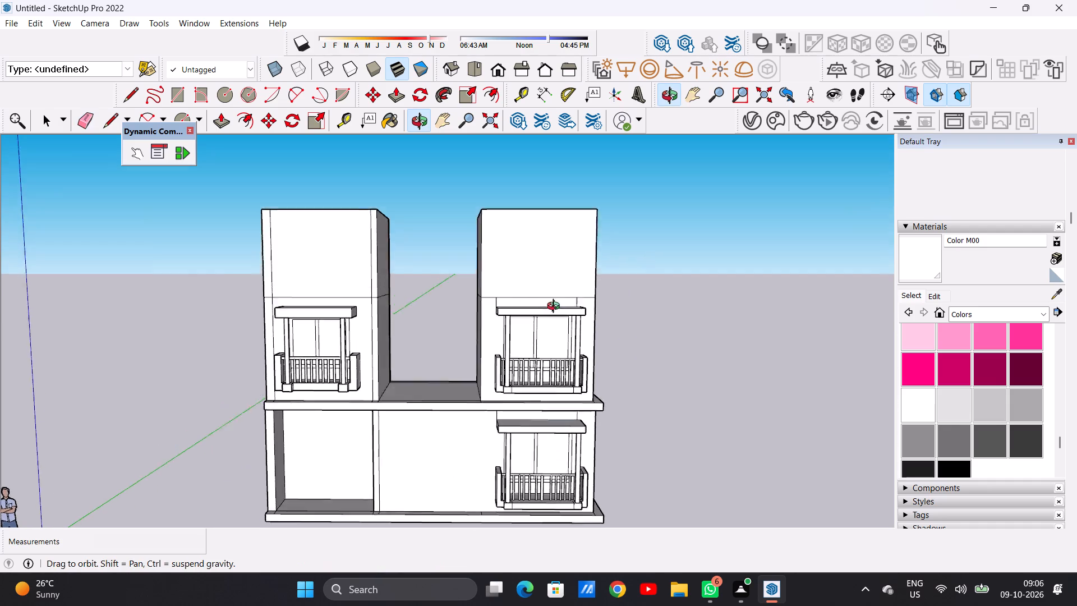
{"action": "middle_click_drag", "start_coordinate": [556, 307], "coordinate": [551, 290]}
{"action": "scroll", "coordinate": [544, 283], "scroll_direction": "up", "scroll_amount": 3}
{"action": "key", "text": "space"}
{"action": "scroll", "coordinate": [487, 313], "scroll_direction": "down", "scroll_amount": 4}
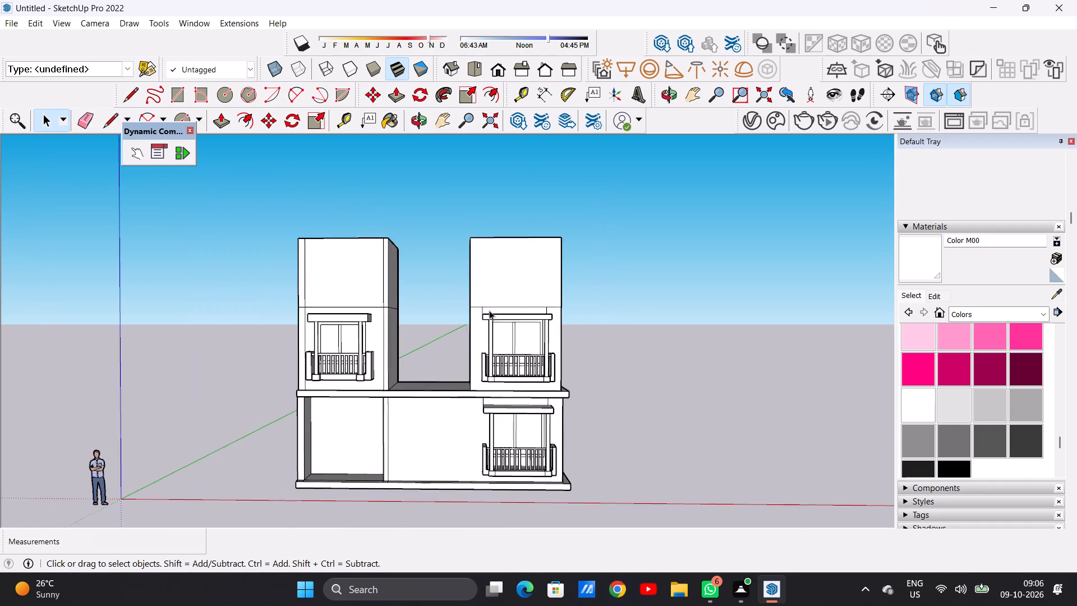
{"action": "scroll", "coordinate": [489, 310], "scroll_direction": "down", "scroll_amount": 12}
{"action": "scroll", "coordinate": [422, 283], "scroll_direction": "up", "scroll_amount": 5}
{"action": "scroll", "coordinate": [482, 309], "scroll_direction": "up", "scroll_amount": 6}
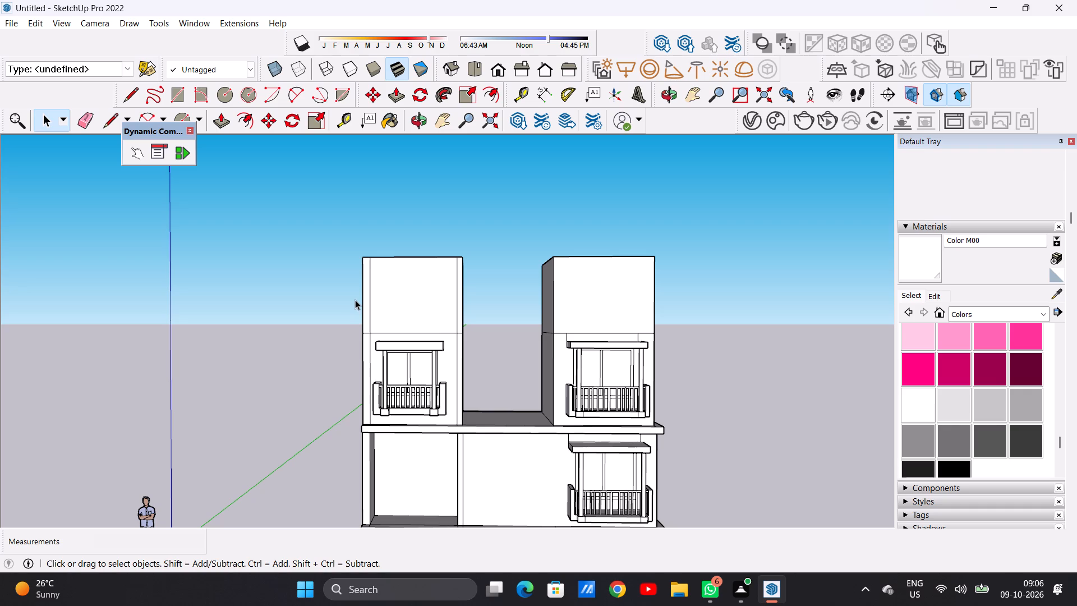
{"action": "scroll", "coordinate": [474, 276], "scroll_direction": "down", "scroll_amount": 7}
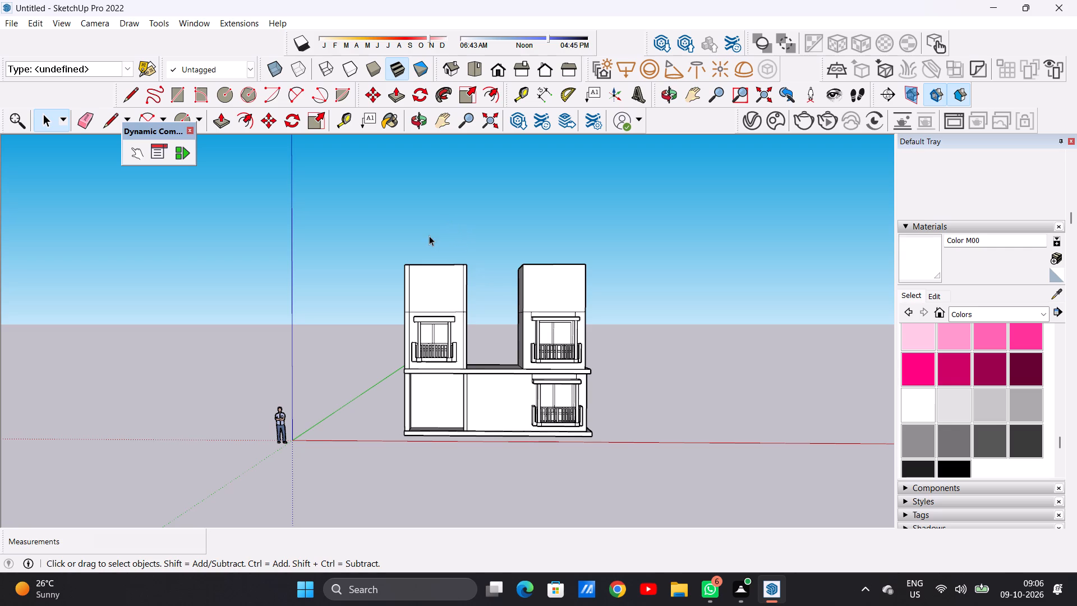
Examine both raised blocks and the upper balconies from frontal viewpoints, near and far.
{"action": "scroll", "coordinate": [480, 319], "scroll_direction": "down", "scroll_amount": 4}
{"action": "scroll", "coordinate": [466, 308], "scroll_direction": "up", "scroll_amount": 1}
{"action": "middle_click_drag", "start_coordinate": [464, 306], "coordinate": [460, 297]}
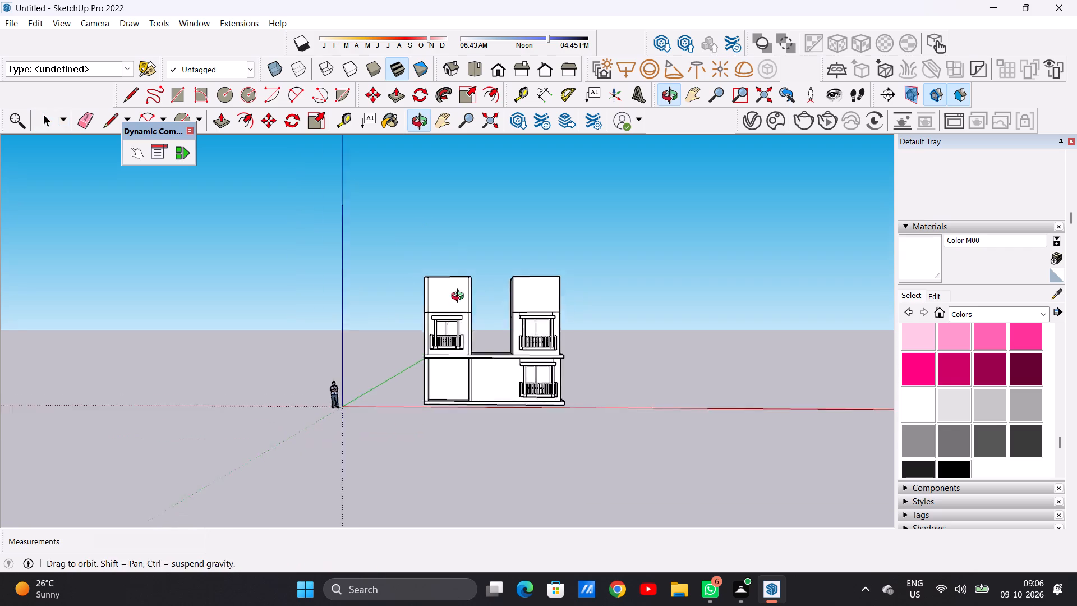
{"action": "middle_click_drag", "start_coordinate": [460, 297], "coordinate": [454, 273]}
{"action": "scroll", "coordinate": [458, 282], "scroll_direction": "up", "scroll_amount": 10}
{"action": "middle_click_drag", "start_coordinate": [481, 324], "coordinate": [488, 365]}
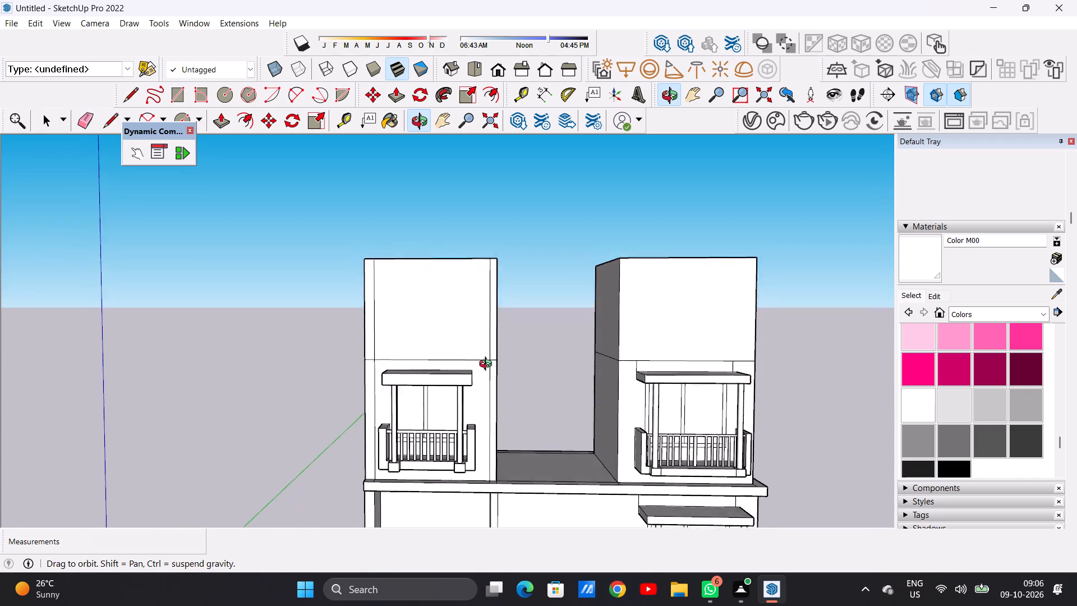
{"action": "middle_click_drag", "start_coordinate": [488, 365], "coordinate": [488, 374]}
{"action": "scroll", "coordinate": [445, 311], "scroll_direction": "up", "scroll_amount": 1}
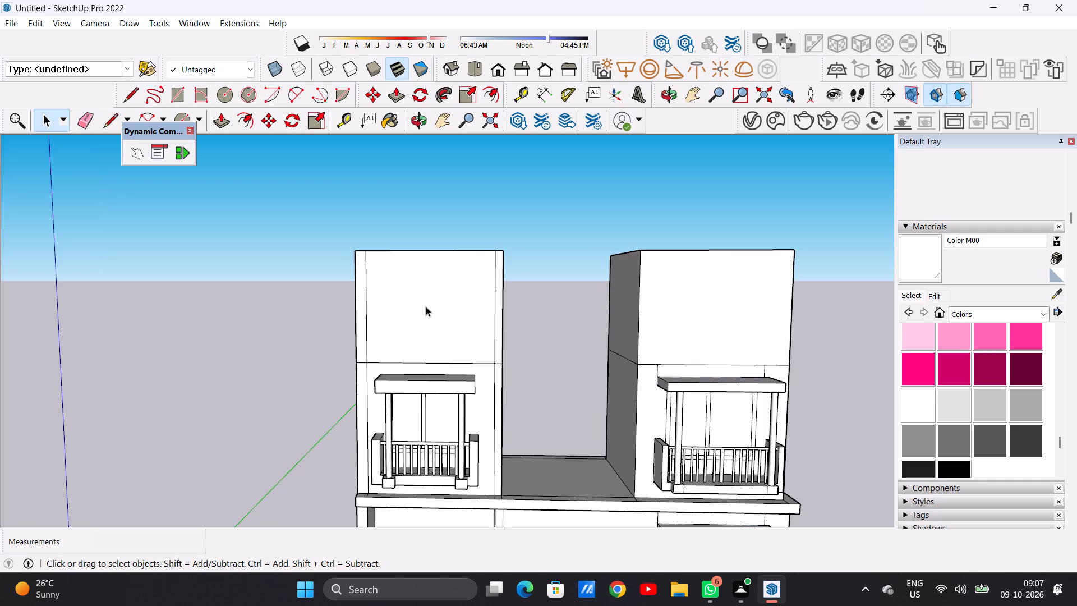
Push/Pull the base face between the posts of the single-balcony block's balcony out 7 13/16", flush with the post bases.
{"action": "scroll", "coordinate": [477, 284], "scroll_direction": "down", "scroll_amount": 2}
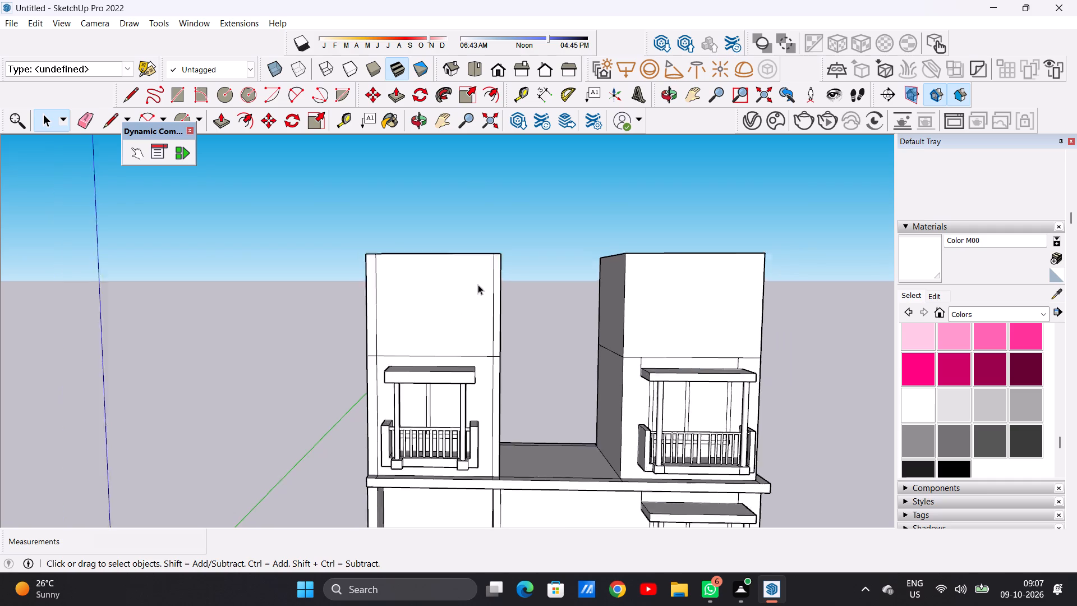
{"action": "scroll", "coordinate": [478, 284], "scroll_direction": "down", "scroll_amount": 4}
{"action": "middle_click_drag", "start_coordinate": [342, 443], "coordinate": [619, 402]}
{"action": "middle_click_drag", "start_coordinate": [498, 411], "coordinate": [457, 438]}
{"action": "scroll", "coordinate": [433, 402], "scroll_direction": "up", "scroll_amount": 5}
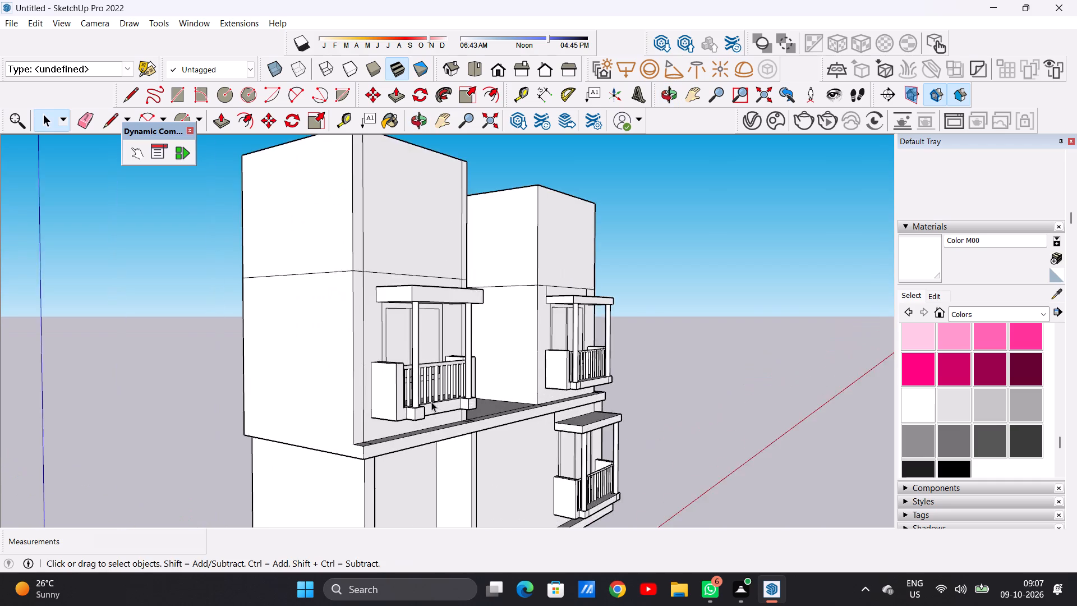
{"action": "scroll", "coordinate": [431, 402], "scroll_direction": "up", "scroll_amount": 8}
{"action": "middle_click_drag", "start_coordinate": [440, 407], "coordinate": [402, 425]}
{"action": "scroll", "coordinate": [388, 412], "scroll_direction": "up", "scroll_amount": 2}
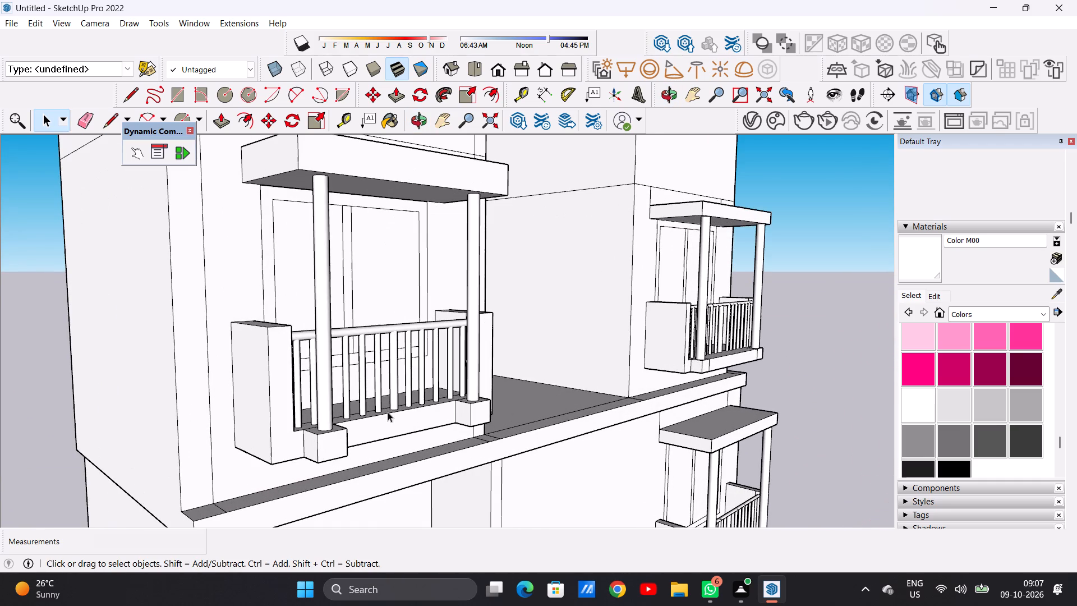
{"action": "key", "text": "p"}
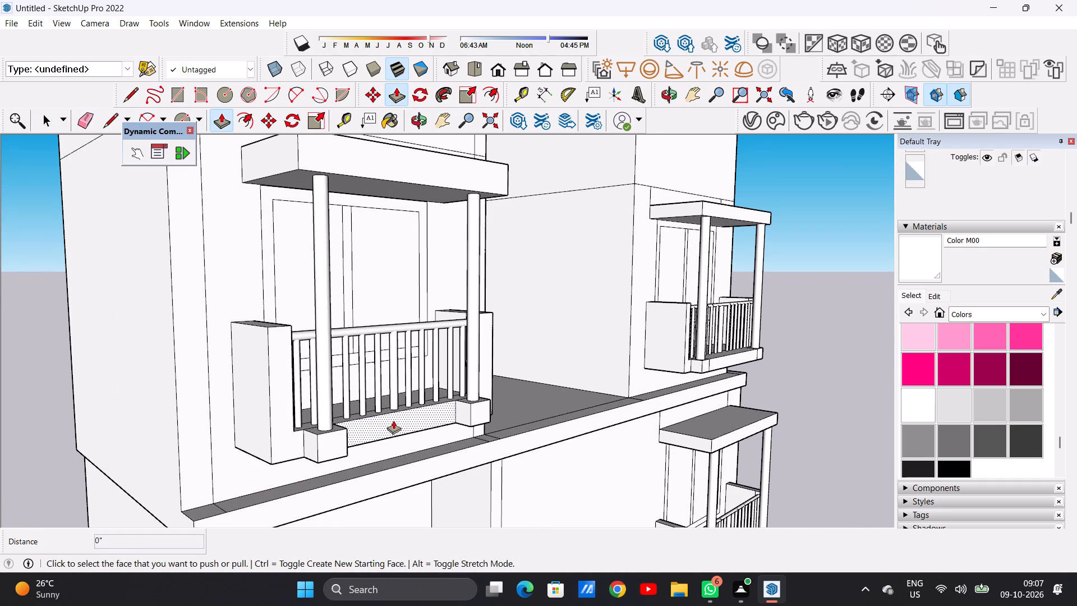
{"action": "left_click", "coordinate": [393, 420]}
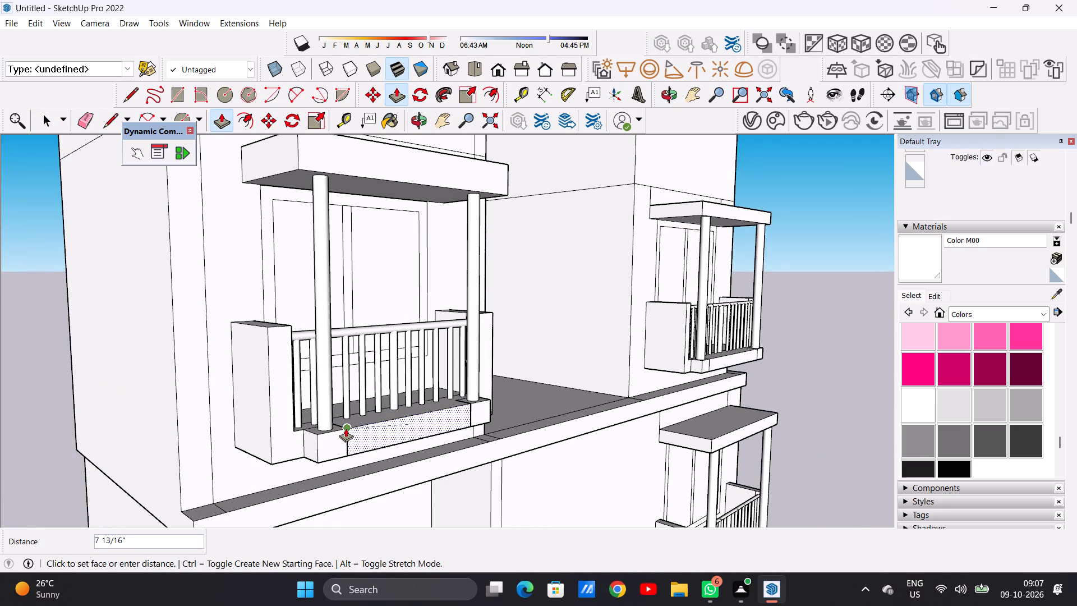
{"action": "left_click", "coordinate": [346, 428]}
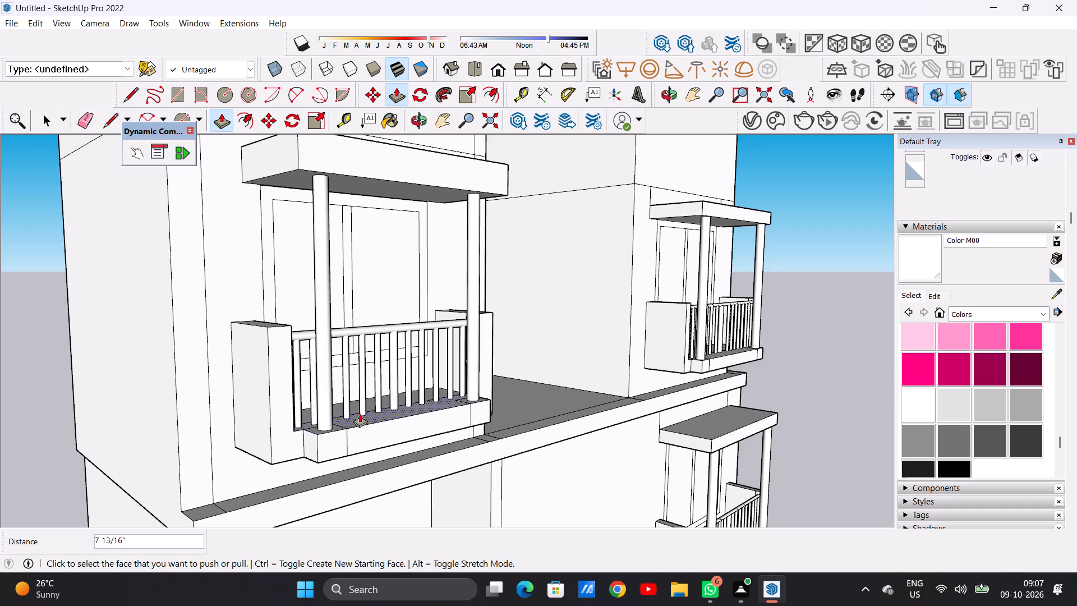
Examine the base edge of the upper balcony on the other block and the whole front façade.
{"action": "scroll", "coordinate": [372, 405], "scroll_direction": "down", "scroll_amount": 11}
{"action": "scroll", "coordinate": [551, 366], "scroll_direction": "up", "scroll_amount": 2}
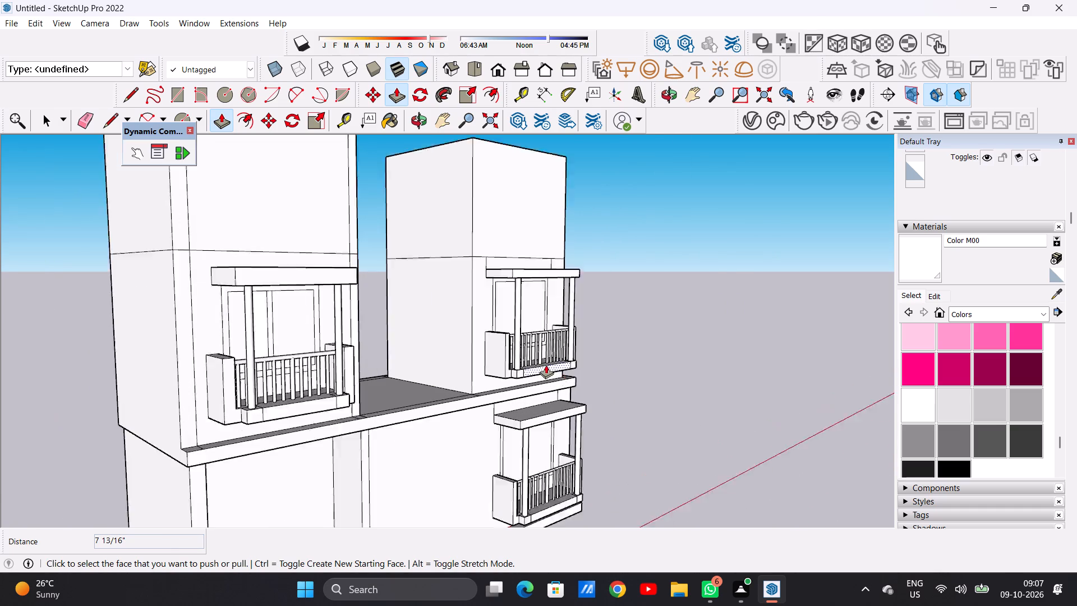
{"action": "scroll", "coordinate": [546, 365], "scroll_direction": "up", "scroll_amount": 18}
{"action": "key", "text": "space"}
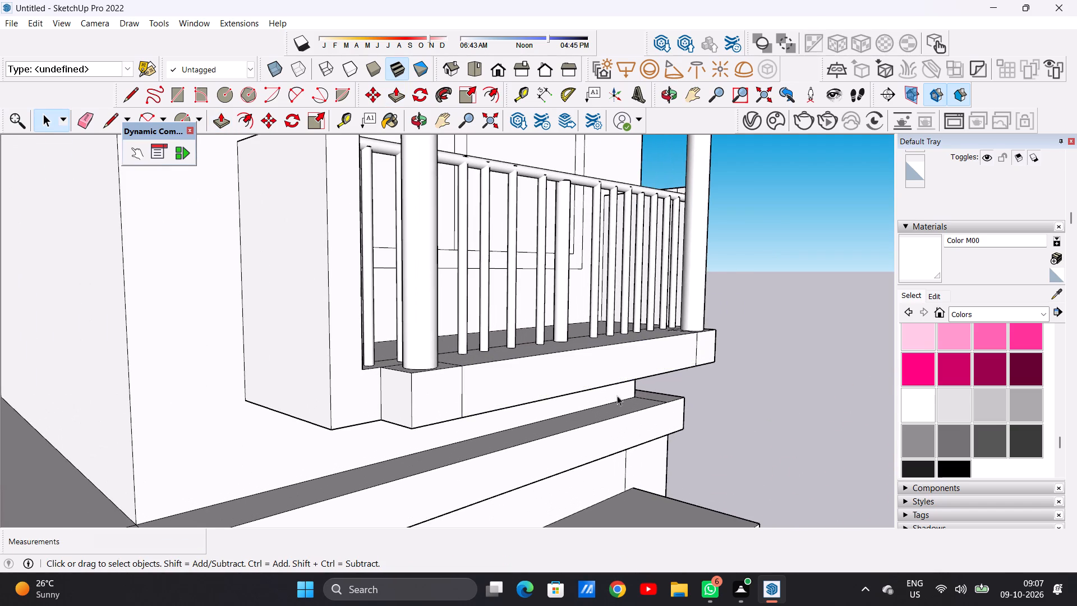
{"action": "scroll", "coordinate": [614, 373], "scroll_direction": "down", "scroll_amount": 6}
{"action": "scroll", "coordinate": [586, 249], "scroll_direction": "down", "scroll_amount": 17}
{"action": "middle_click_drag", "start_coordinate": [542, 275], "coordinate": [421, 297]}
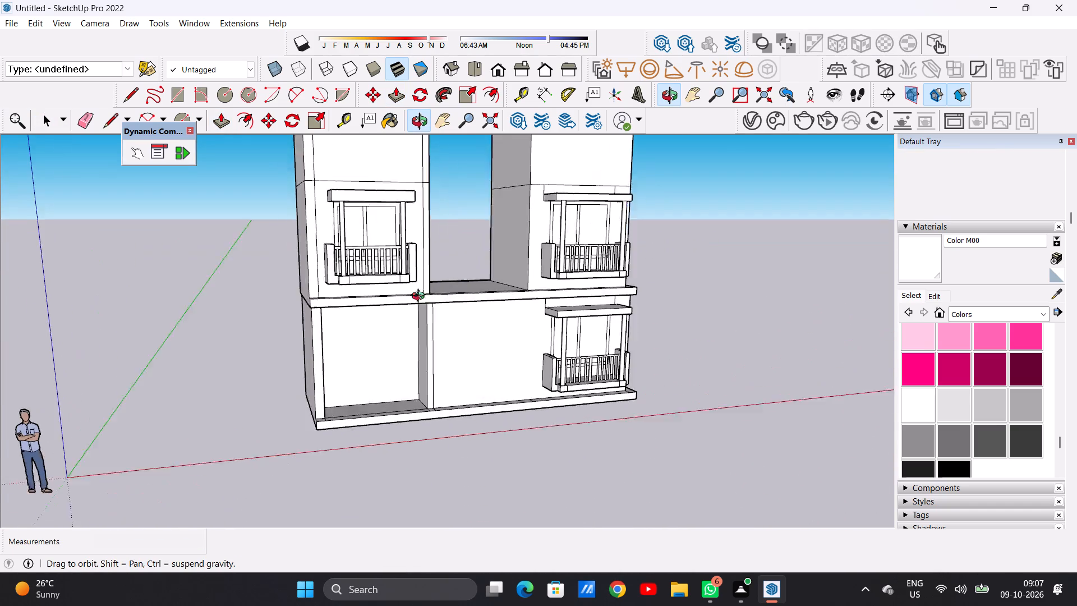
{"action": "middle_click_drag", "start_coordinate": [421, 297], "coordinate": [381, 305]}
{"action": "scroll", "coordinate": [342, 293], "scroll_direction": "up", "scroll_amount": 3}
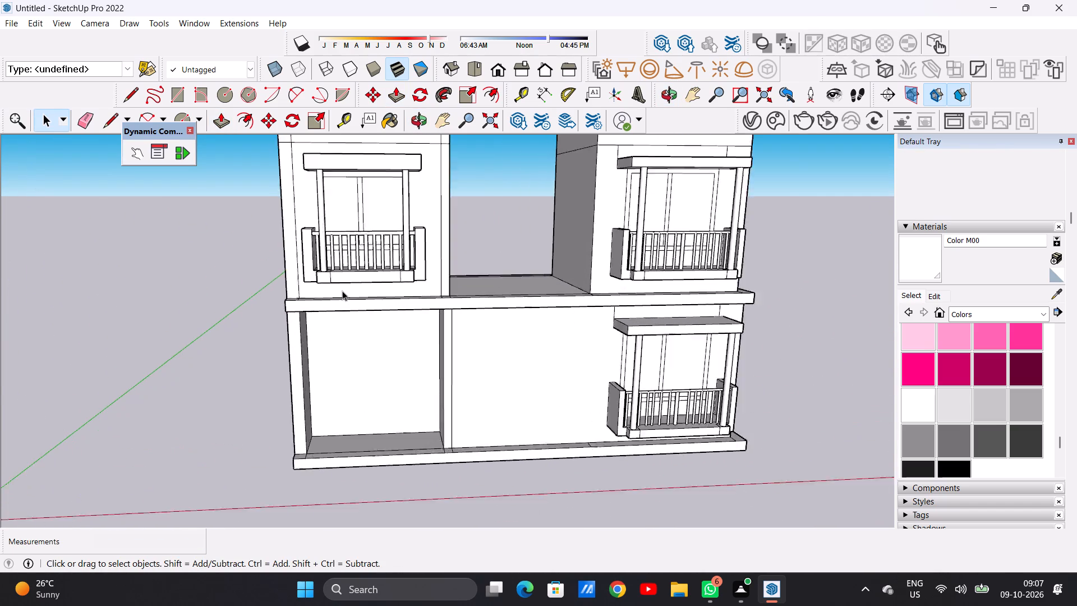
{"action": "scroll", "coordinate": [342, 291], "scroll_direction": "up", "scroll_amount": 3}
{"action": "scroll", "coordinate": [427, 354], "scroll_direction": "down", "scroll_amount": 8}
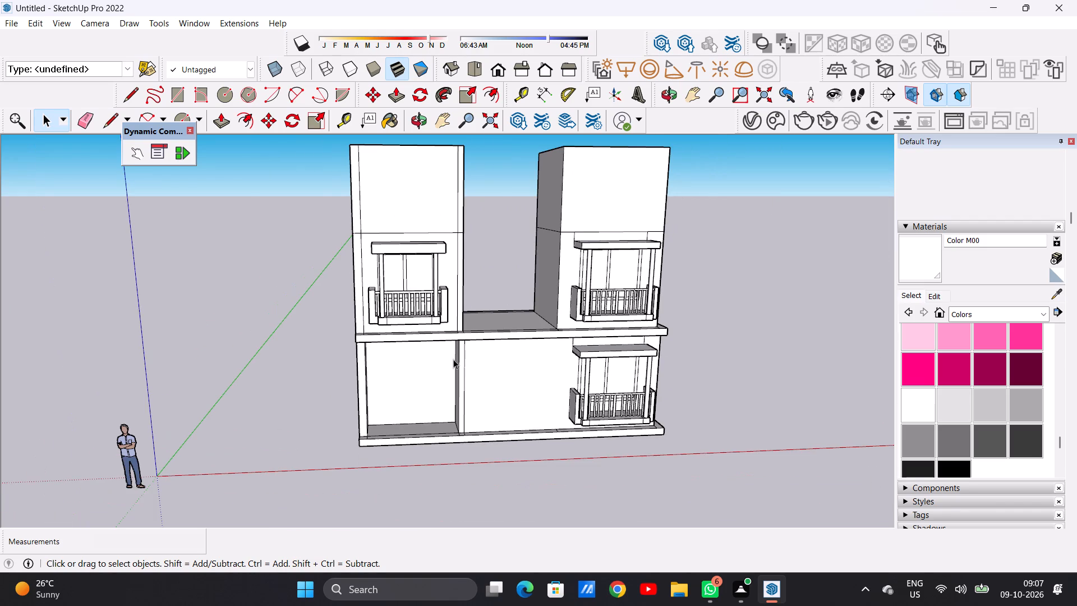
{"action": "scroll", "coordinate": [568, 373], "scroll_direction": "down", "scroll_amount": 2}
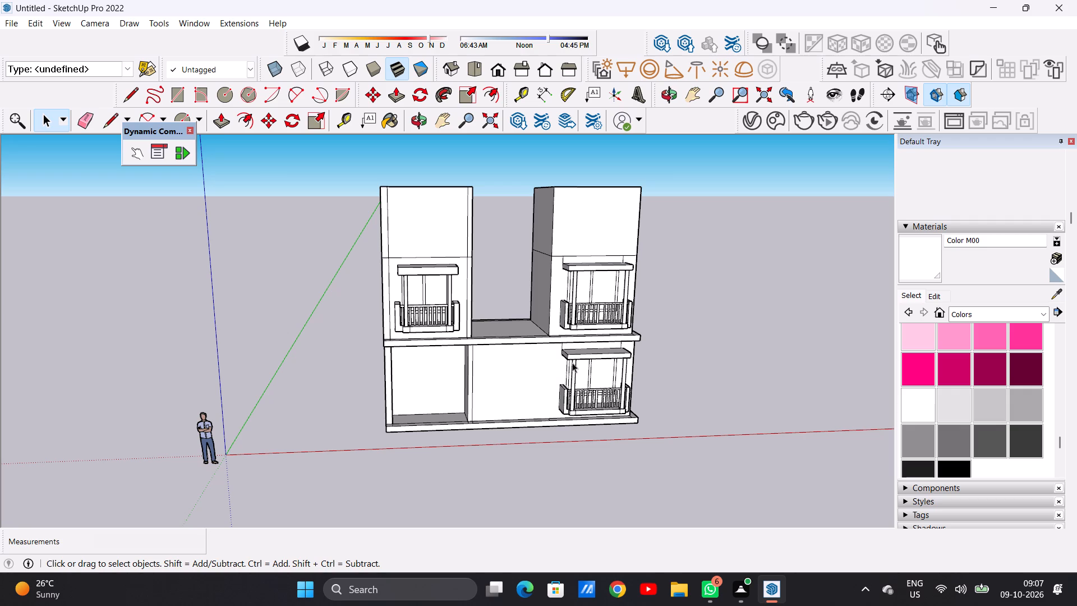
{"action": "scroll", "coordinate": [572, 360], "scroll_direction": "down", "scroll_amount": 4}
{"action": "middle_click_drag", "start_coordinate": [550, 351], "coordinate": [496, 309]}
{"action": "scroll", "coordinate": [478, 279], "scroll_direction": "up", "scroll_amount": 4}
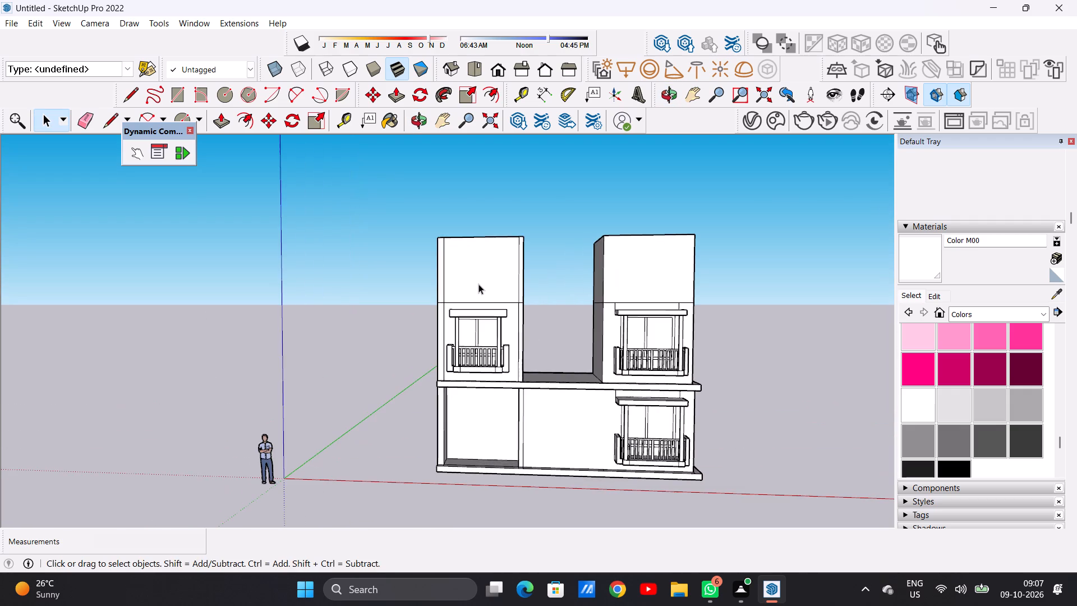
{"action": "scroll", "coordinate": [487, 290], "scroll_direction": "up", "scroll_amount": 1}
{"action": "scroll", "coordinate": [505, 235], "scroll_direction": "up", "scroll_amount": 1}
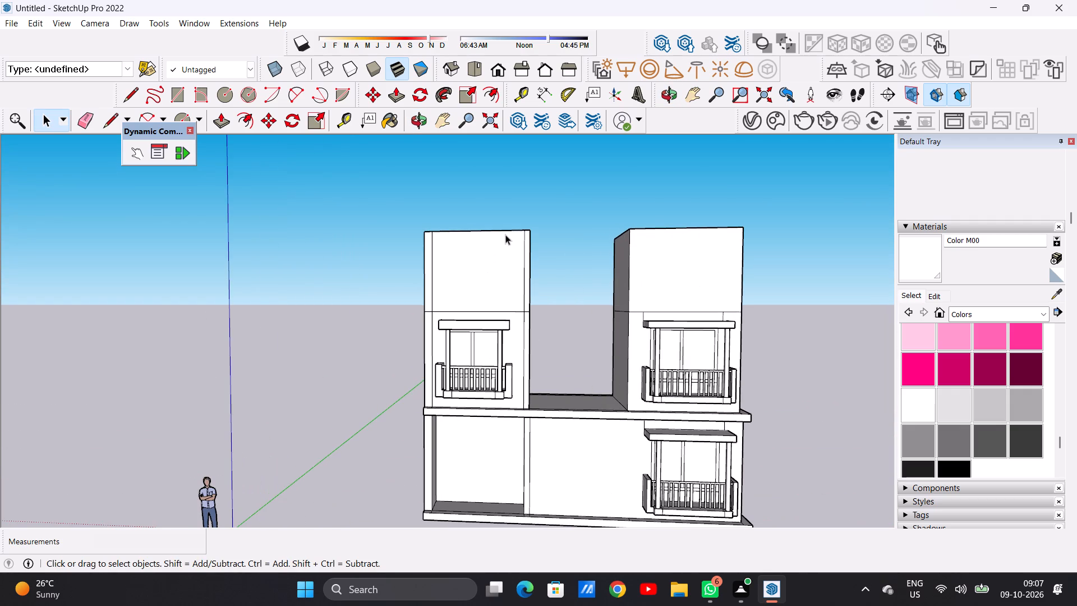
Draw a window rectangle about 5' 8" wide on the blank front wall above the single balcony.
{"action": "key", "text": "r"}
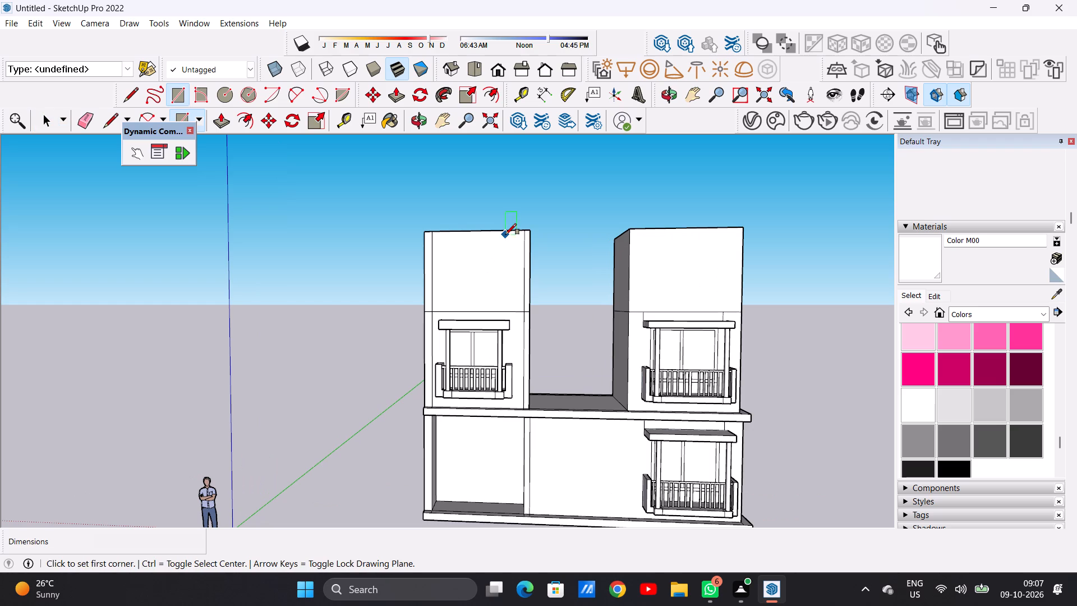
{"action": "scroll", "coordinate": [481, 269], "scroll_direction": "up", "scroll_amount": 3}
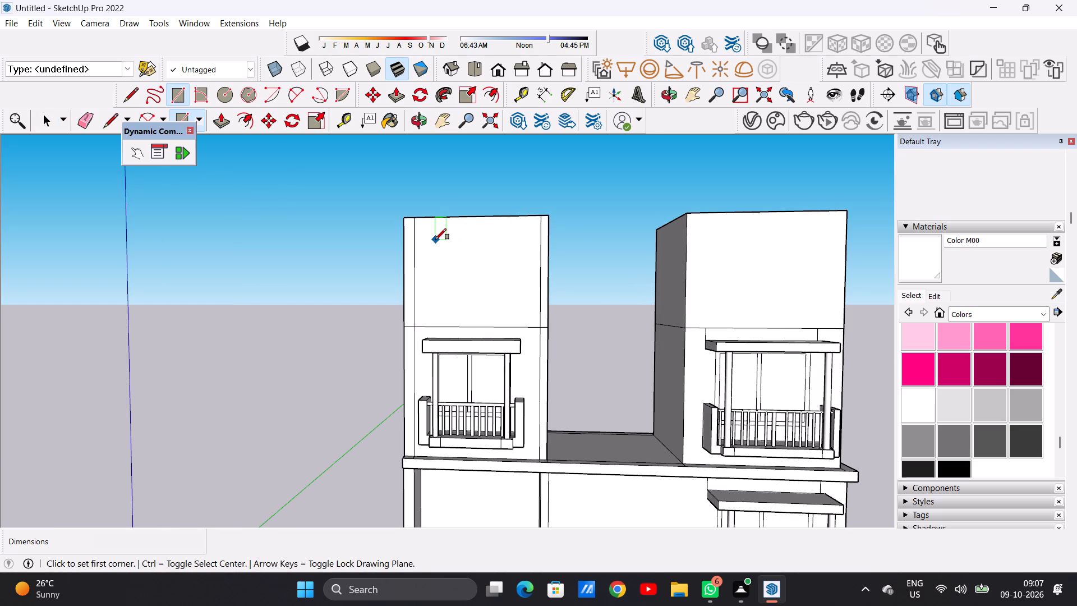
{"action": "left_click", "coordinate": [436, 236]}
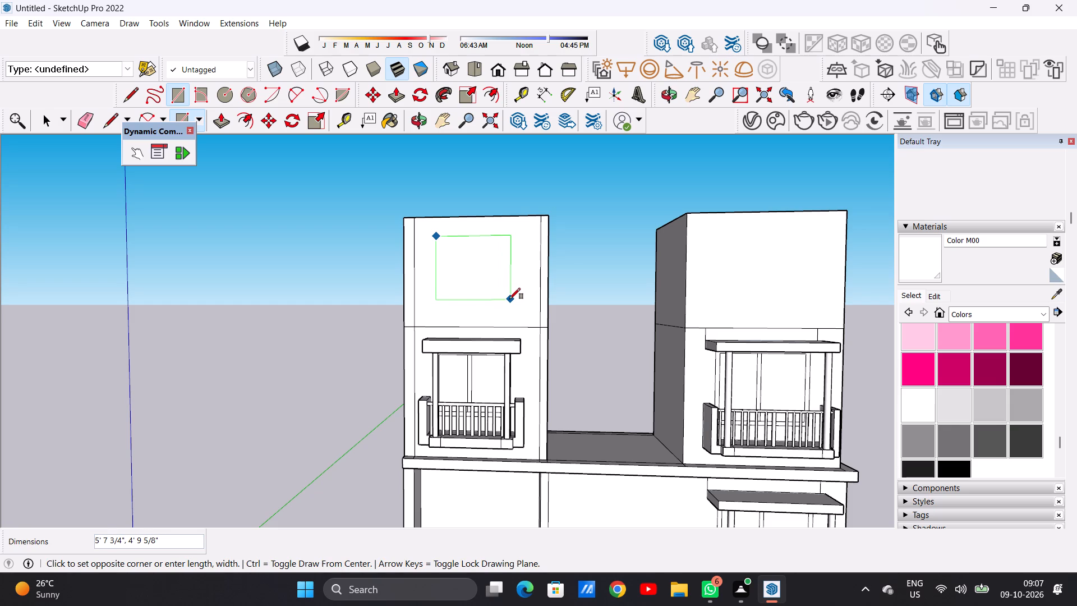
{"action": "left_click", "coordinate": [511, 297]}
{"action": "key", "text": "space"}
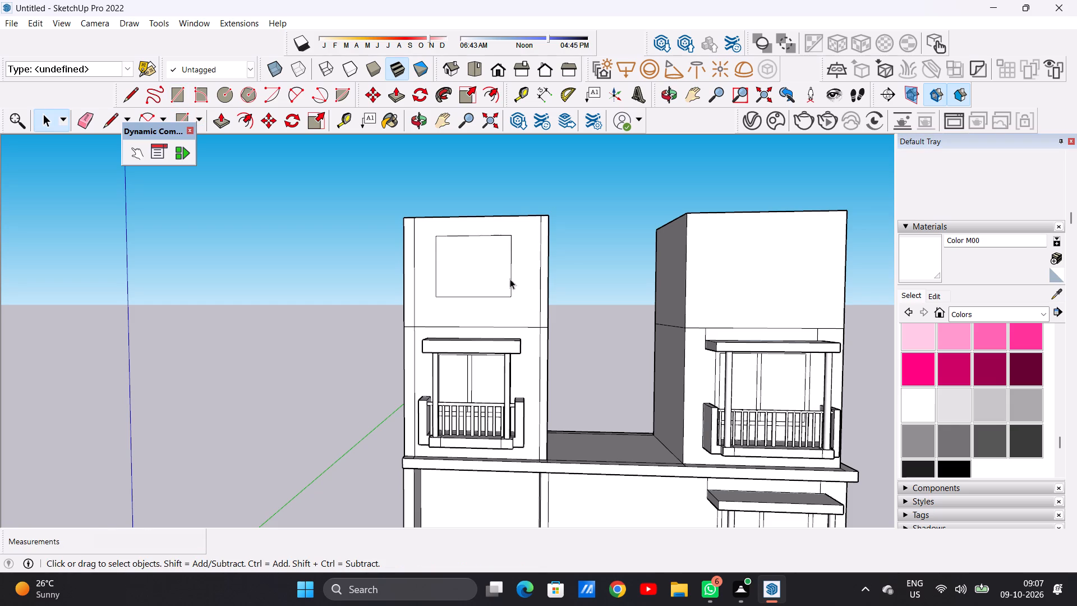
Offset the window rectangle's outline slightly inward to form a narrow frame border.
{"action": "scroll", "coordinate": [496, 241], "scroll_direction": "up", "scroll_amount": 5}
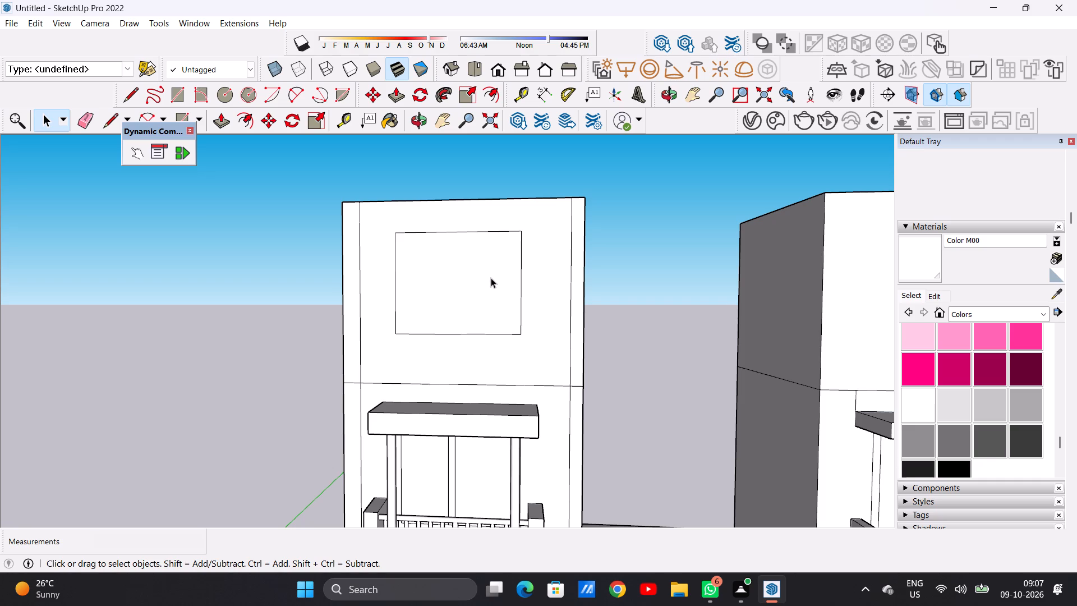
{"action": "type", "text": "OF"}
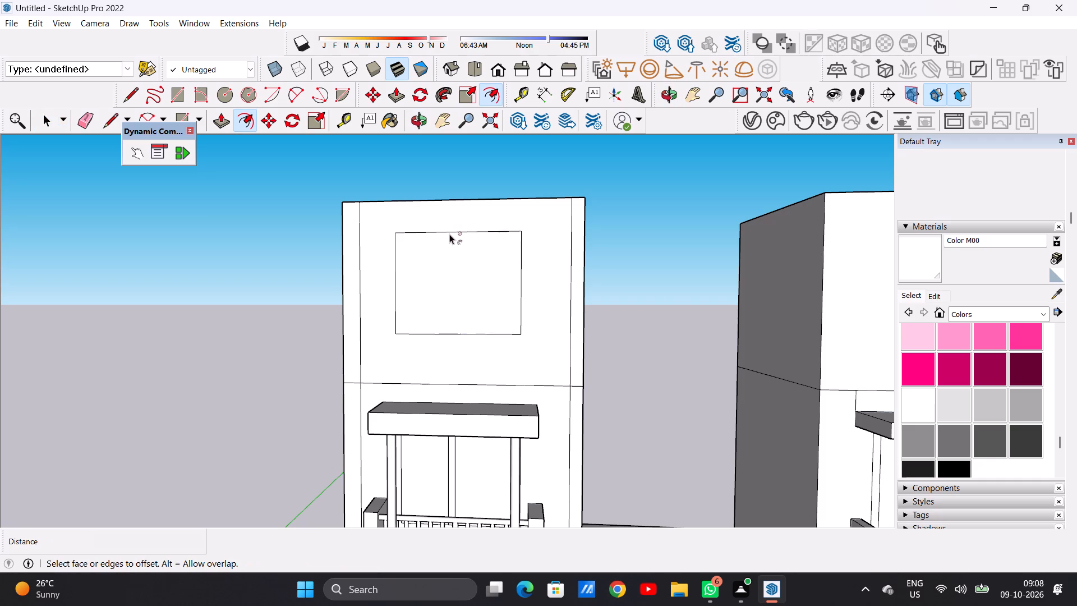
{"action": "left_click", "coordinate": [433, 238]}
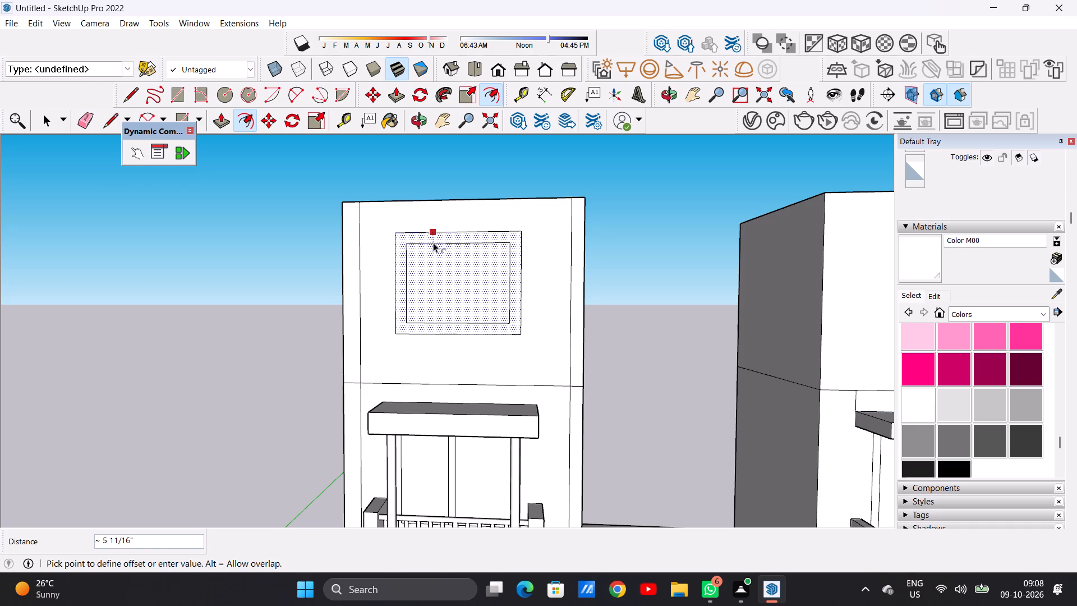
{"action": "left_click", "coordinate": [432, 239]}
{"action": "key", "text": "space"}
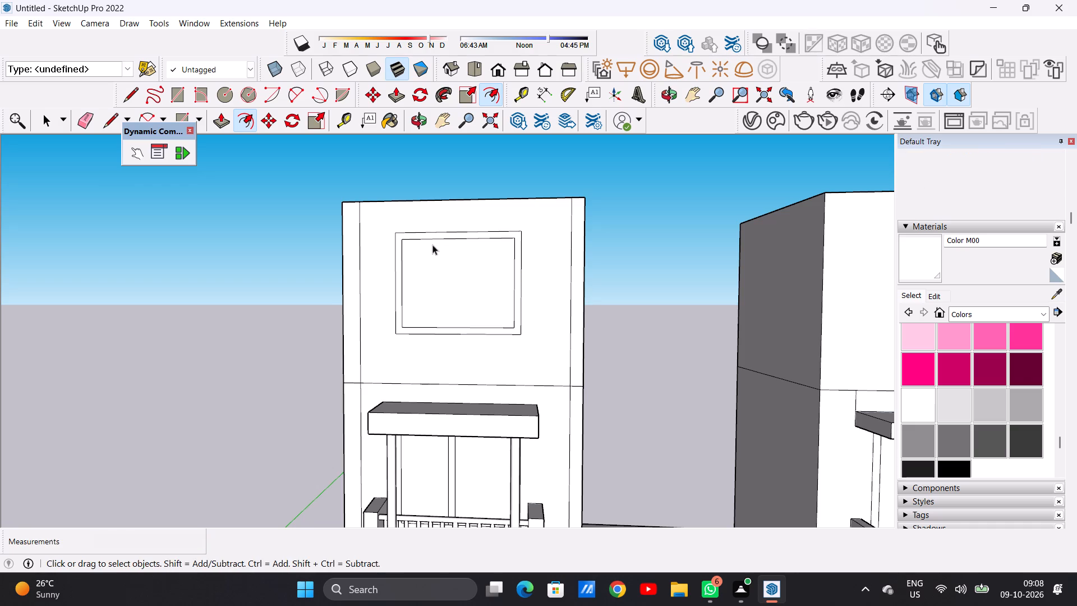
Draw two closely spaced vertical lines about 4' long near the middle of the inner window rectangle, forming a central mullion.
{"action": "type", "text": "L"}
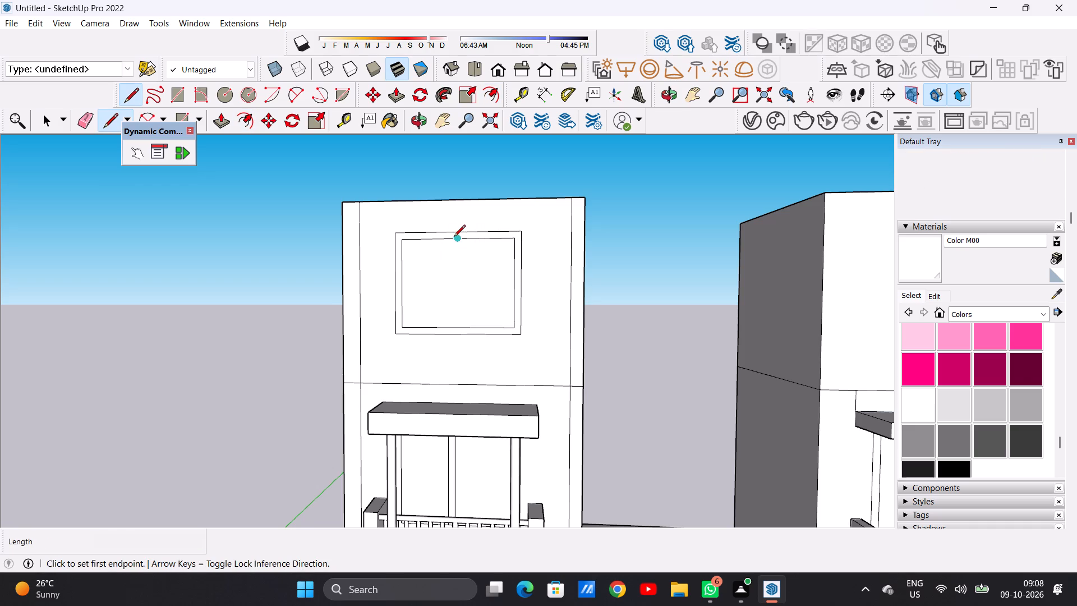
{"action": "scroll", "coordinate": [454, 237], "scroll_direction": "up", "scroll_amount": 3}
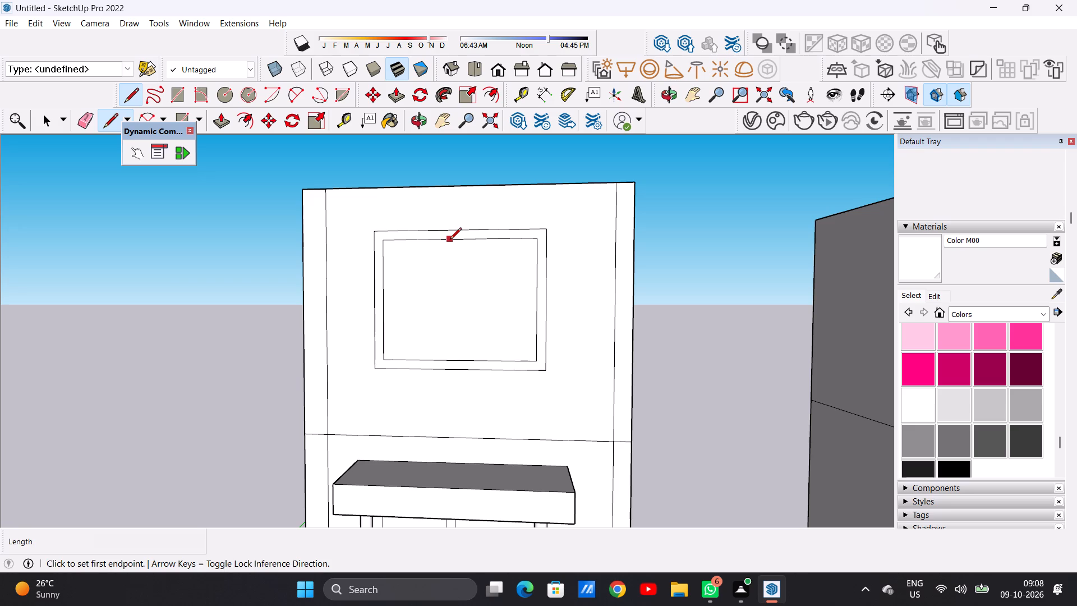
{"action": "left_click", "coordinate": [450, 241]}
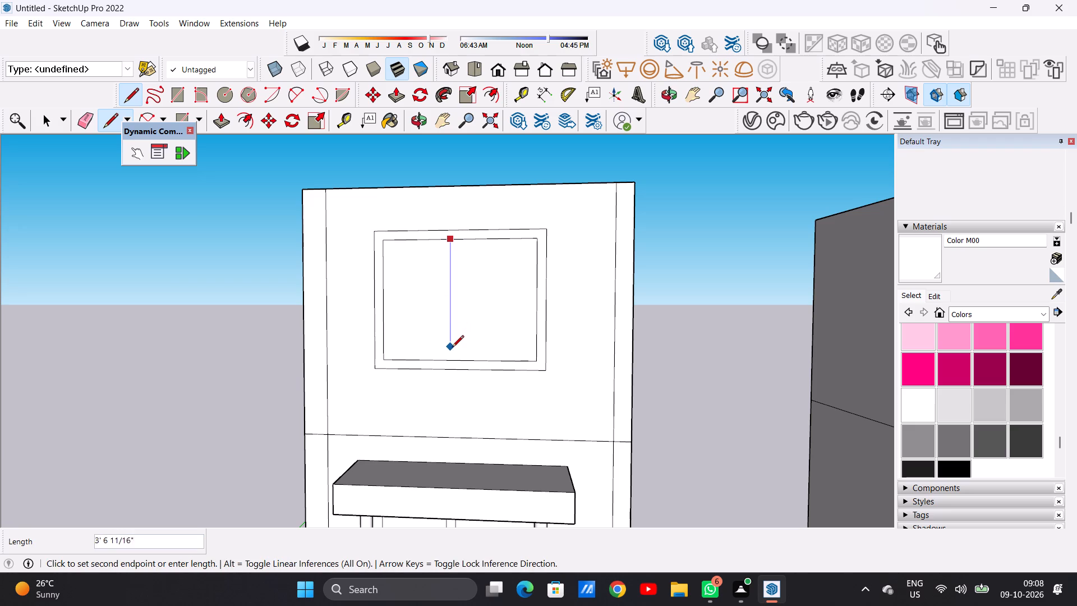
{"action": "left_click", "coordinate": [452, 359]}
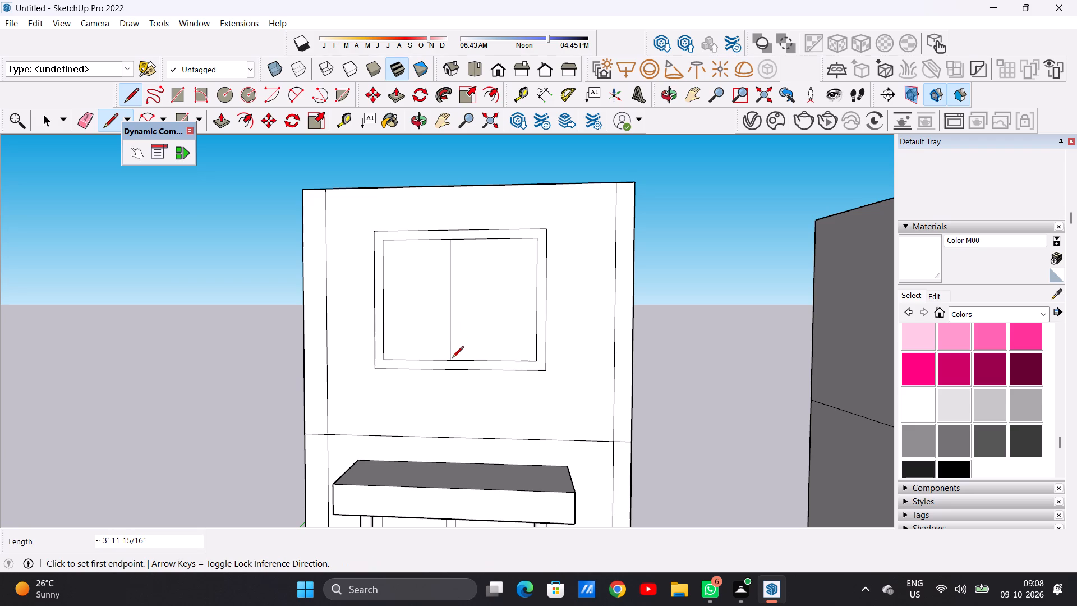
{"action": "left_click", "coordinate": [462, 240]}
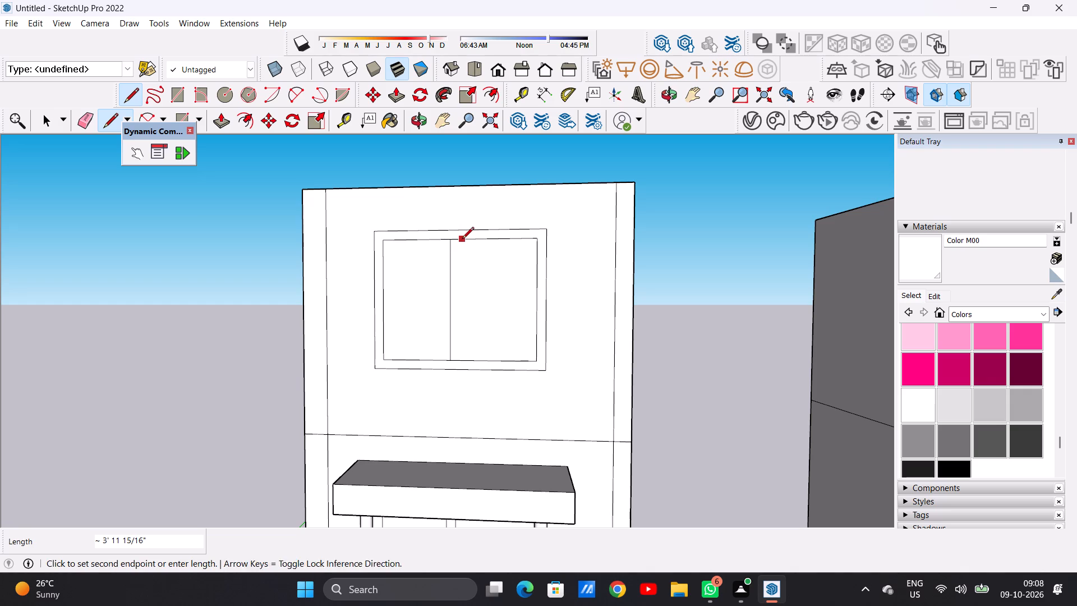
{"action": "left_click", "coordinate": [466, 355]}
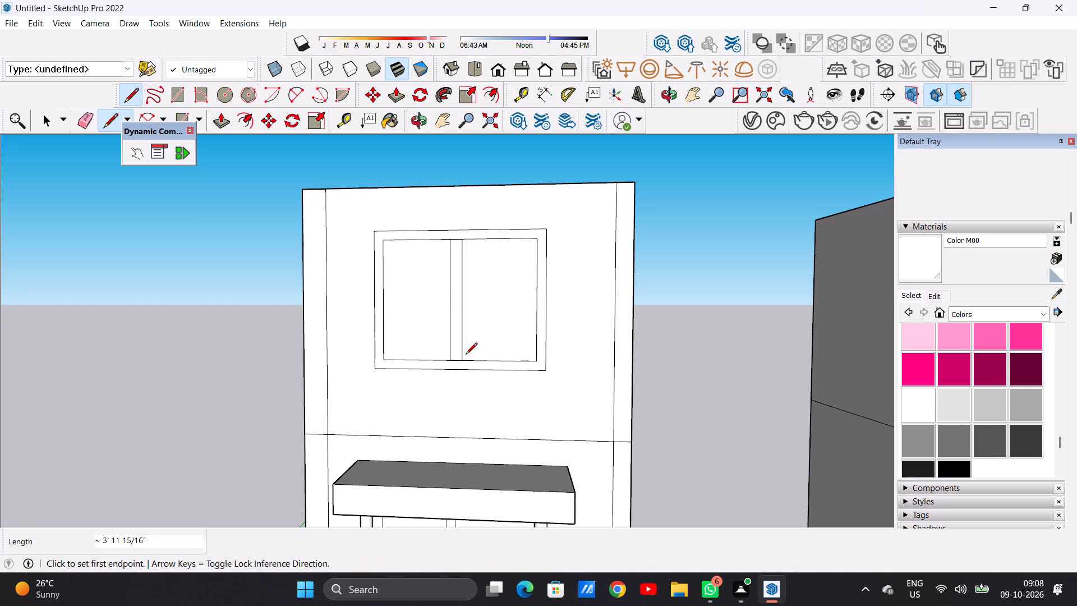
{"action": "key", "text": "space"}
Draw a thin lintel rectangle about 6' 8" by 6" on the wall just above the window frame.
{"action": "scroll", "coordinate": [509, 321], "scroll_direction": "down", "scroll_amount": 14}
{"action": "scroll", "coordinate": [531, 318], "scroll_direction": "up", "scroll_amount": 3}
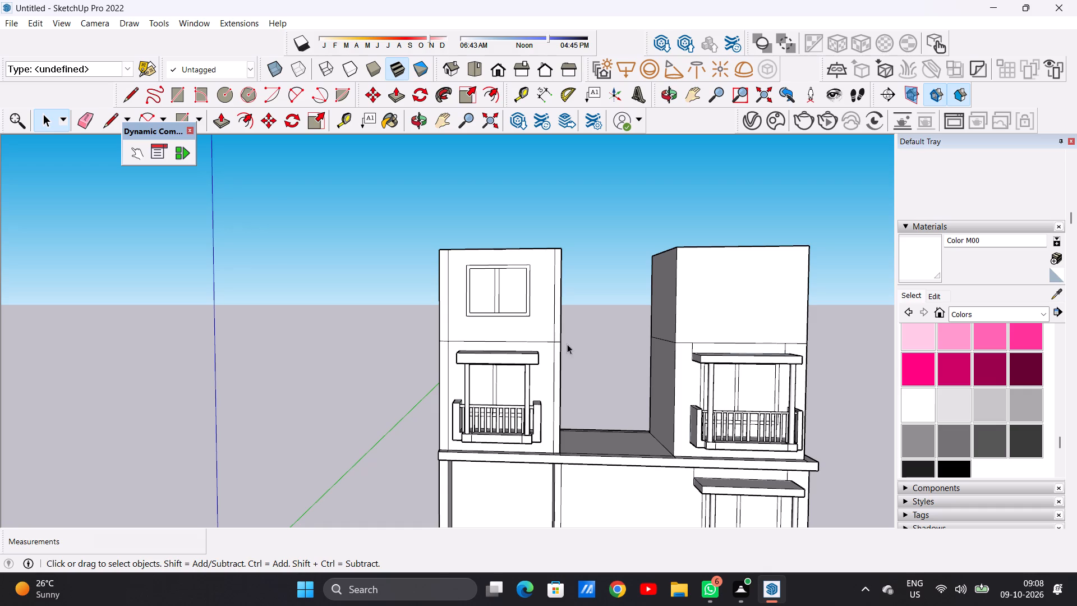
{"action": "scroll", "coordinate": [567, 347], "scroll_direction": "down", "scroll_amount": 3}
{"action": "scroll", "coordinate": [533, 324], "scroll_direction": "up", "scroll_amount": 8}
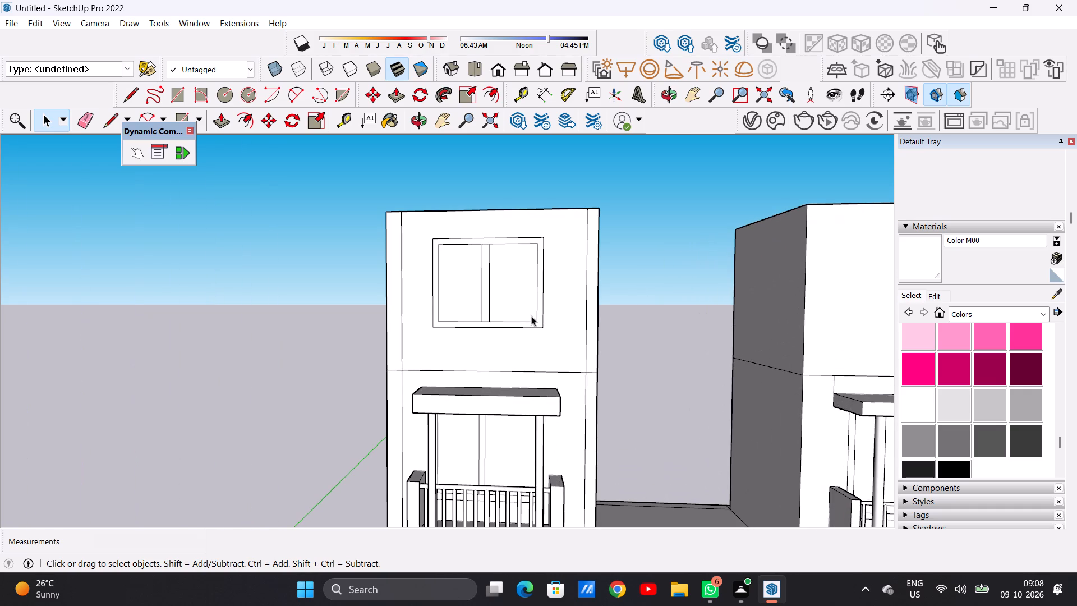
{"action": "scroll", "coordinate": [472, 229], "scroll_direction": "up", "scroll_amount": 5}
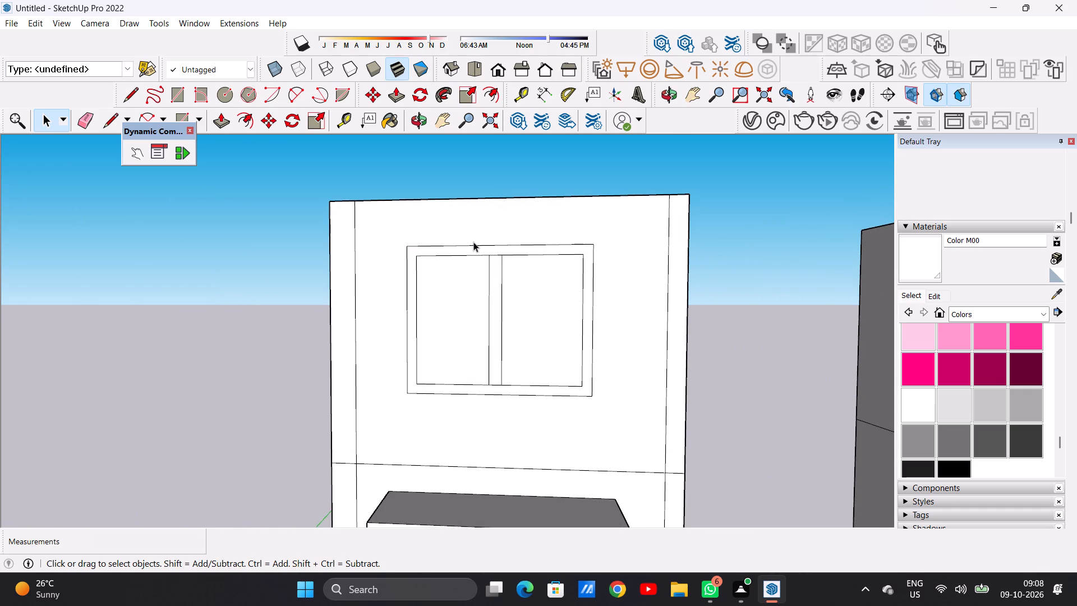
{"action": "key", "text": "r"}
{"action": "scroll", "coordinate": [420, 247], "scroll_direction": "up", "scroll_amount": 4}
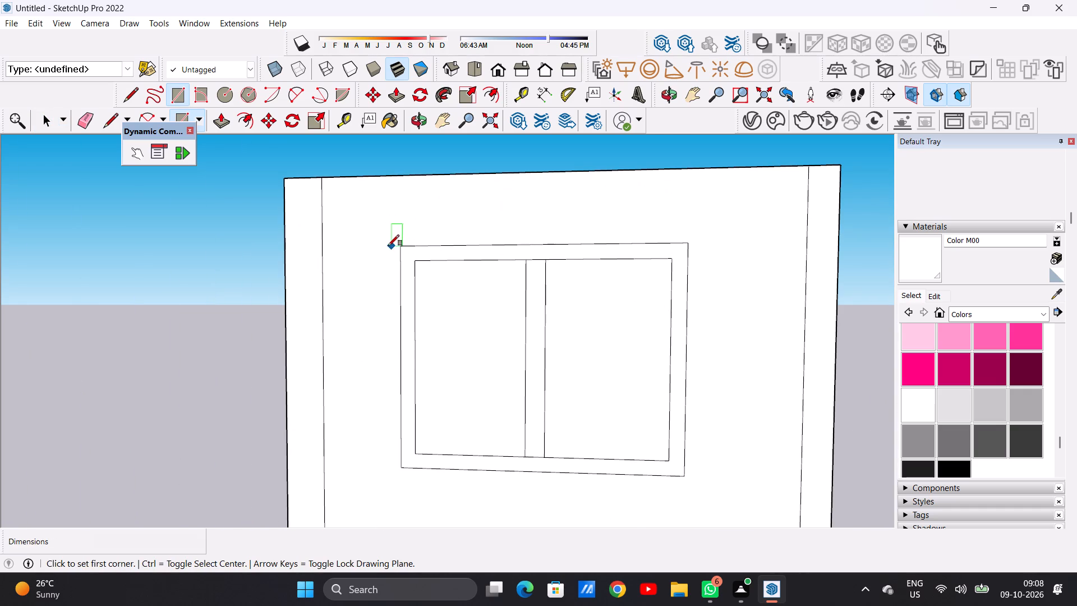
{"action": "left_click", "coordinate": [378, 243]}
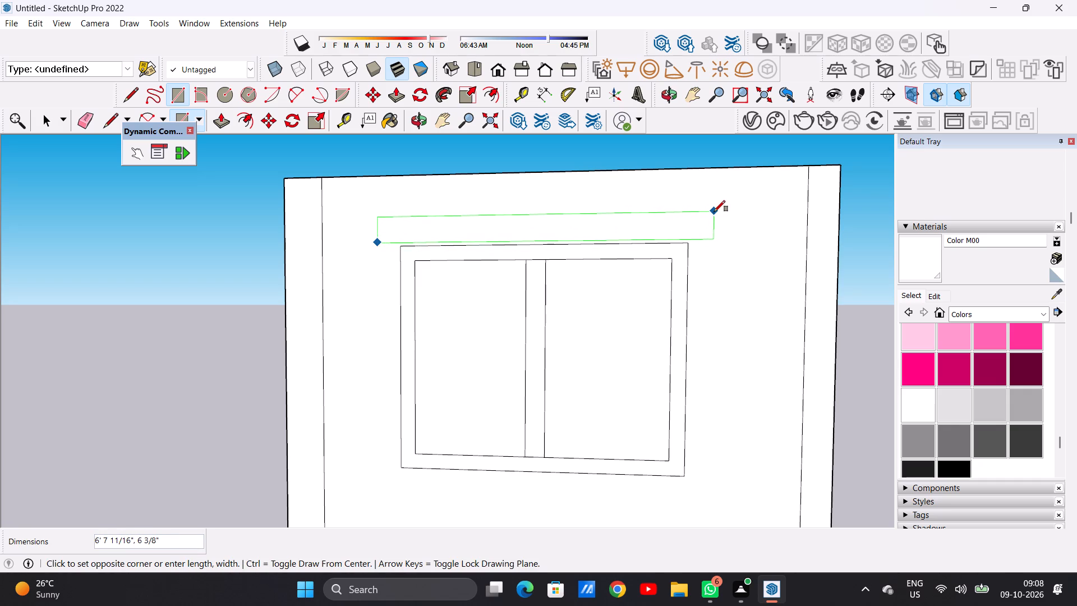
{"action": "left_click", "coordinate": [714, 212]}
{"action": "key", "text": "space"}
{"action": "scroll", "coordinate": [670, 300], "scroll_direction": "down", "scroll_amount": 8}
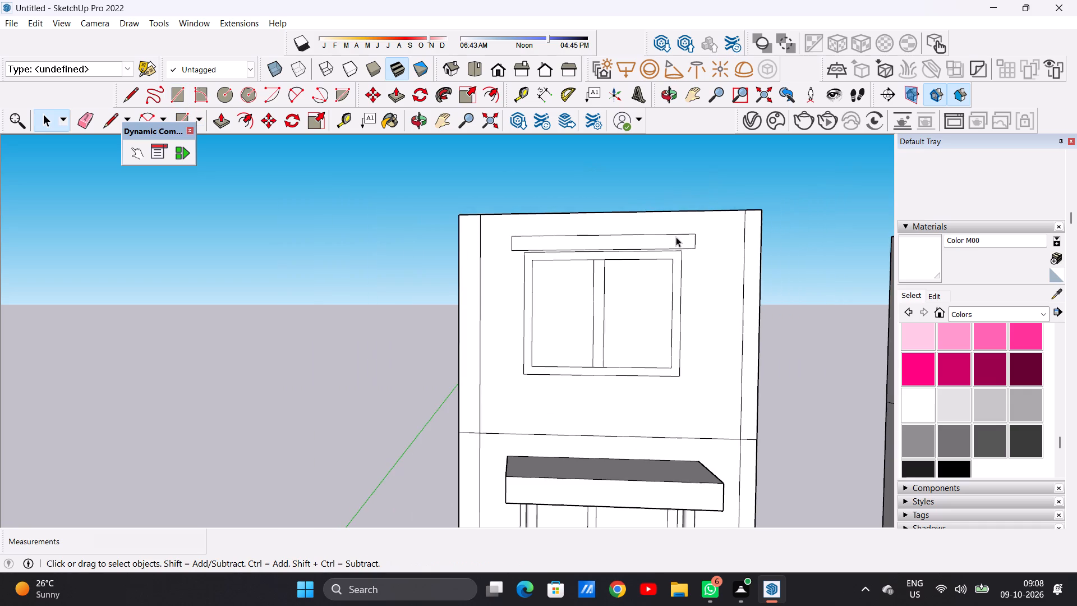
Draw a U-shaped outline around the window's lower half, extending about 1' 2" beyond the frame's right side and about 3' 1" down.
{"action": "scroll", "coordinate": [658, 347], "scroll_direction": "down", "scroll_amount": 3}
{"action": "scroll", "coordinate": [688, 375], "scroll_direction": "up", "scroll_amount": 8}
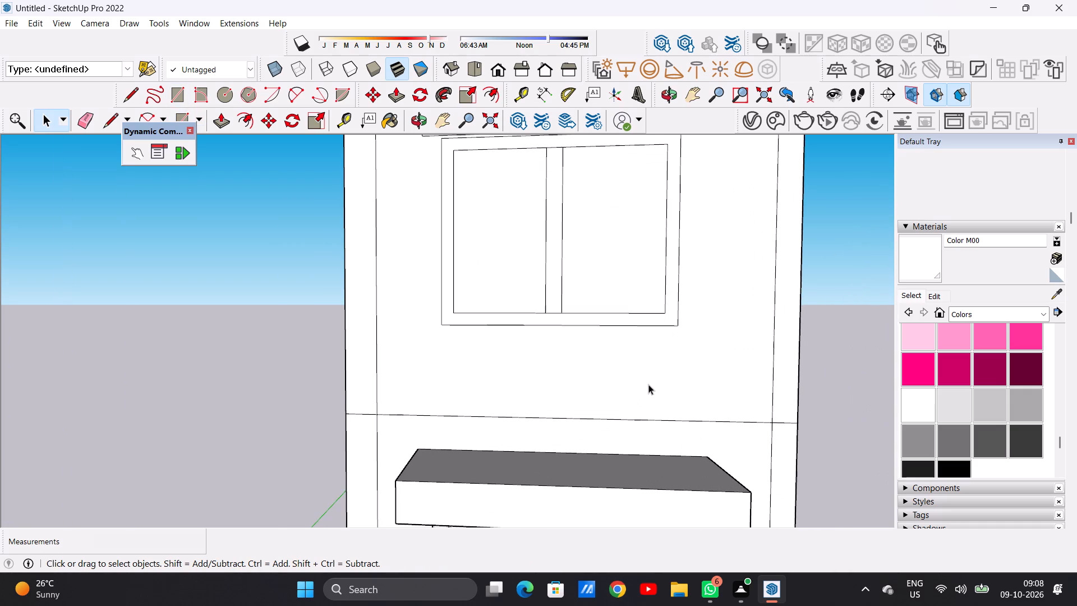
{"action": "key", "text": "l"}
{"action": "scroll", "coordinate": [695, 328], "scroll_direction": "down", "scroll_amount": 1}
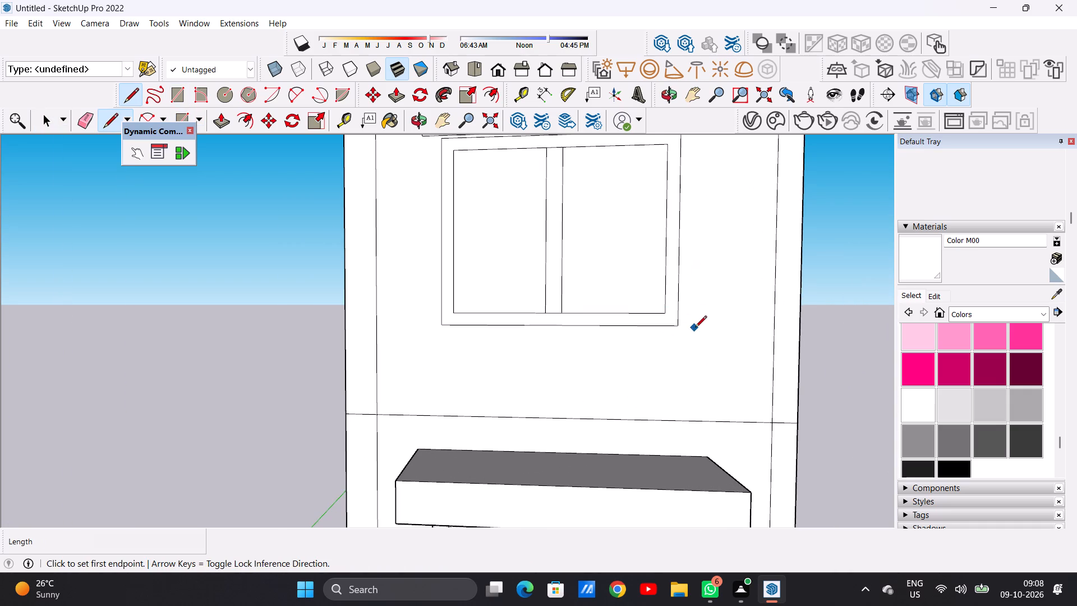
{"action": "scroll", "coordinate": [695, 328], "scroll_direction": "down", "scroll_amount": 9}
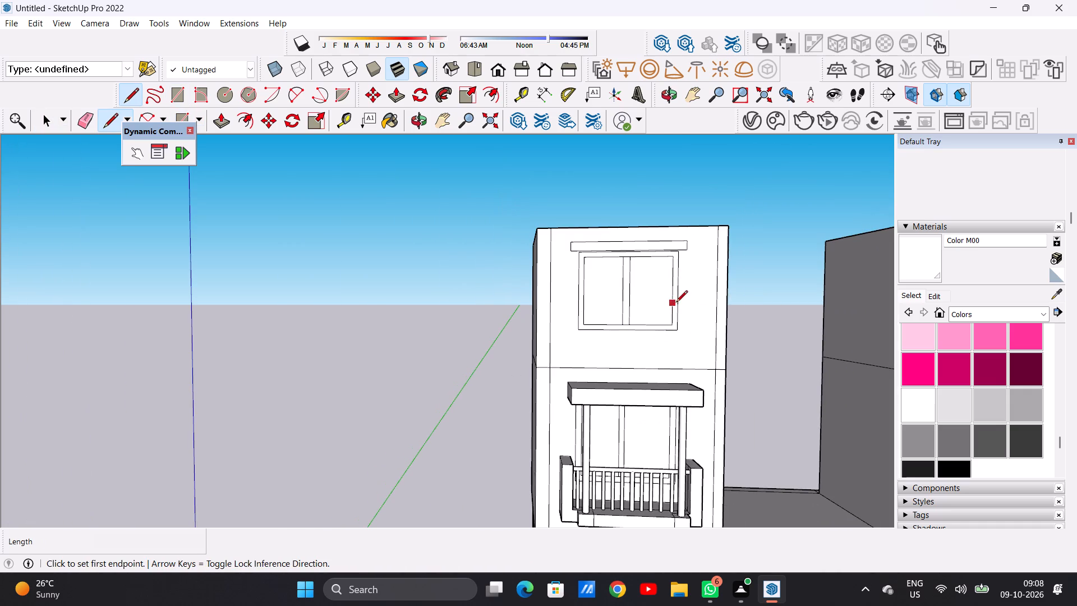
{"action": "scroll", "coordinate": [678, 302], "scroll_direction": "up", "scroll_amount": 5}
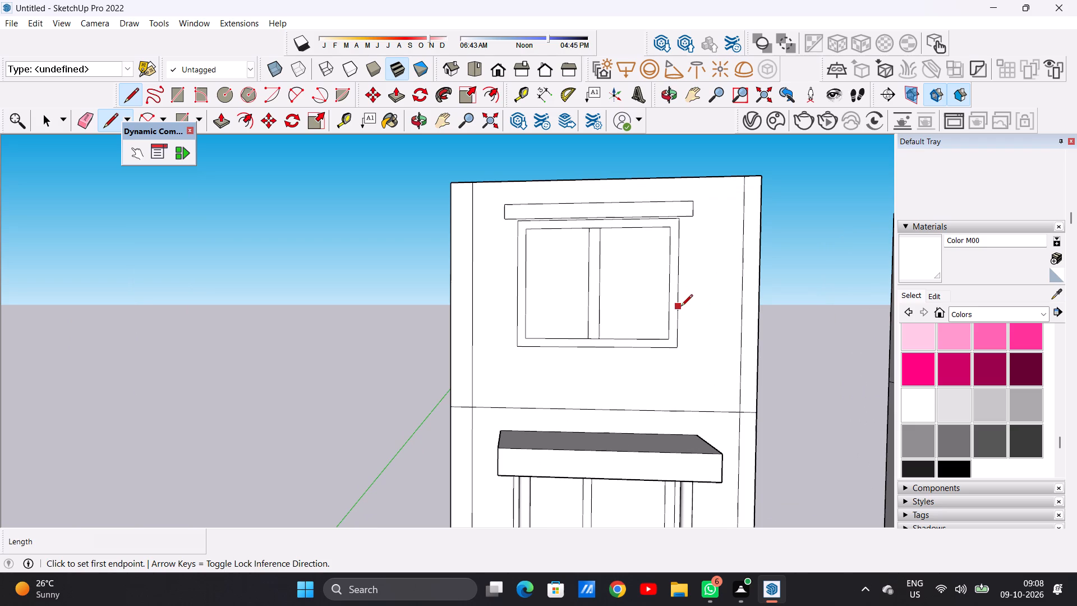
{"action": "left_click", "coordinate": [681, 307]}
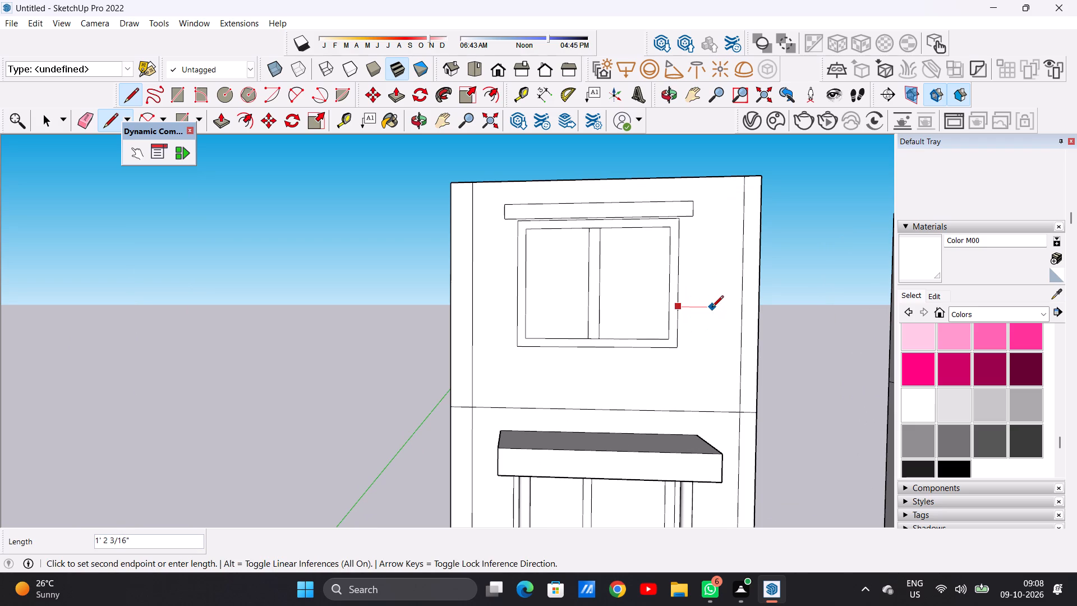
{"action": "left_click", "coordinate": [714, 308]}
{"action": "left_click", "coordinate": [713, 393]}
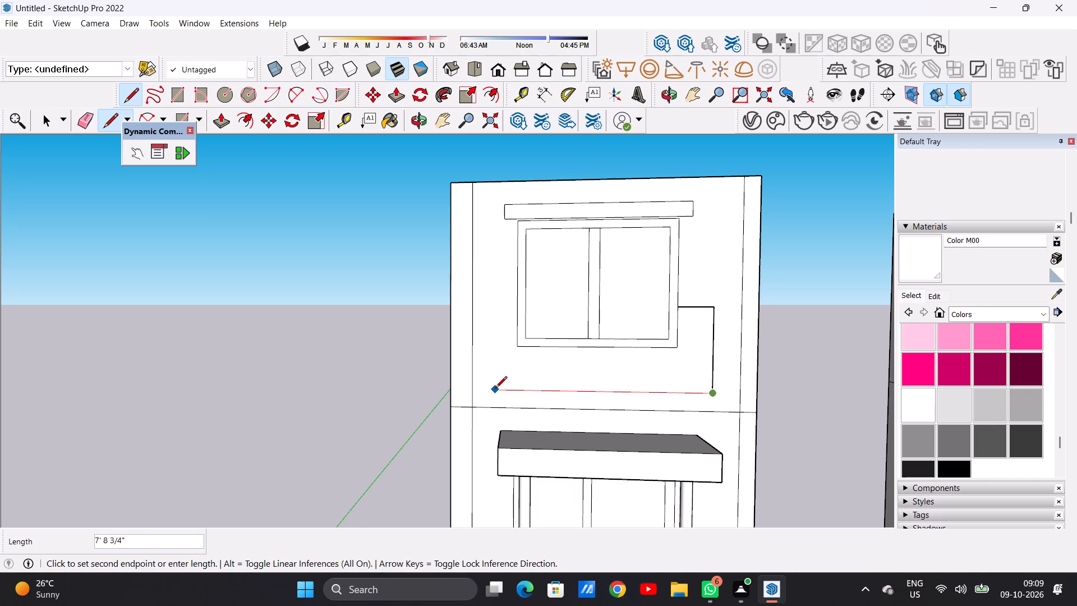
{"action": "left_click", "coordinate": [496, 389]}
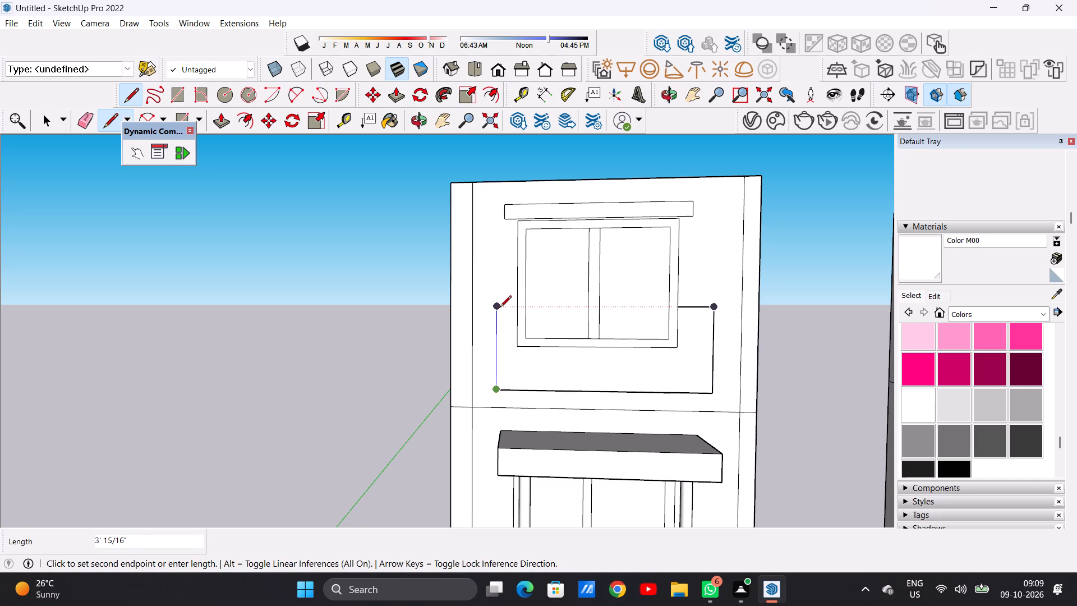
{"action": "left_click", "coordinate": [498, 306]}
{"action": "left_click", "coordinate": [517, 306]}
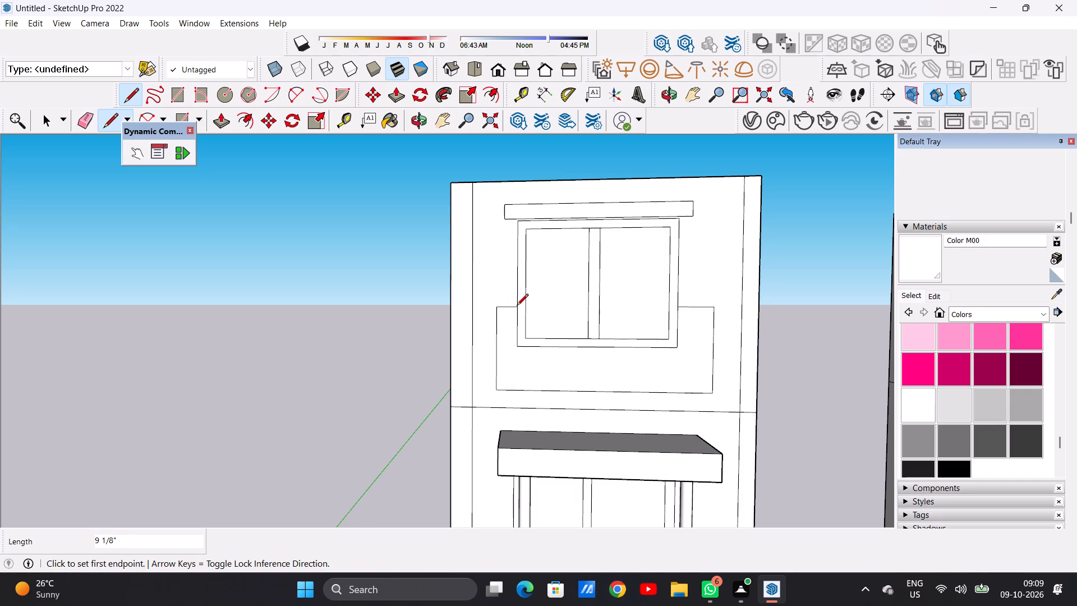
{"action": "key", "text": "space"}
Widen the U-shaped outline by about 4" on its left side and erase the former left edge.
{"action": "scroll", "coordinate": [561, 360], "scroll_direction": "down", "scroll_amount": 9}
{"action": "scroll", "coordinate": [637, 363], "scroll_direction": "up", "scroll_amount": 4}
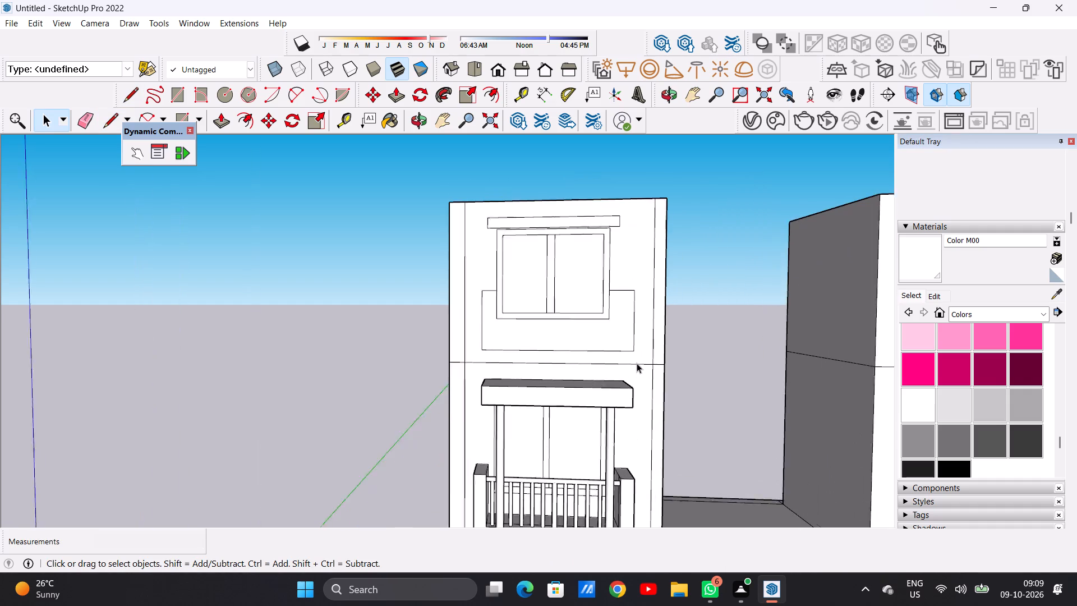
{"action": "scroll", "coordinate": [637, 363], "scroll_direction": "up", "scroll_amount": 2}
{"action": "scroll", "coordinate": [485, 324], "scroll_direction": "up", "scroll_amount": 2}
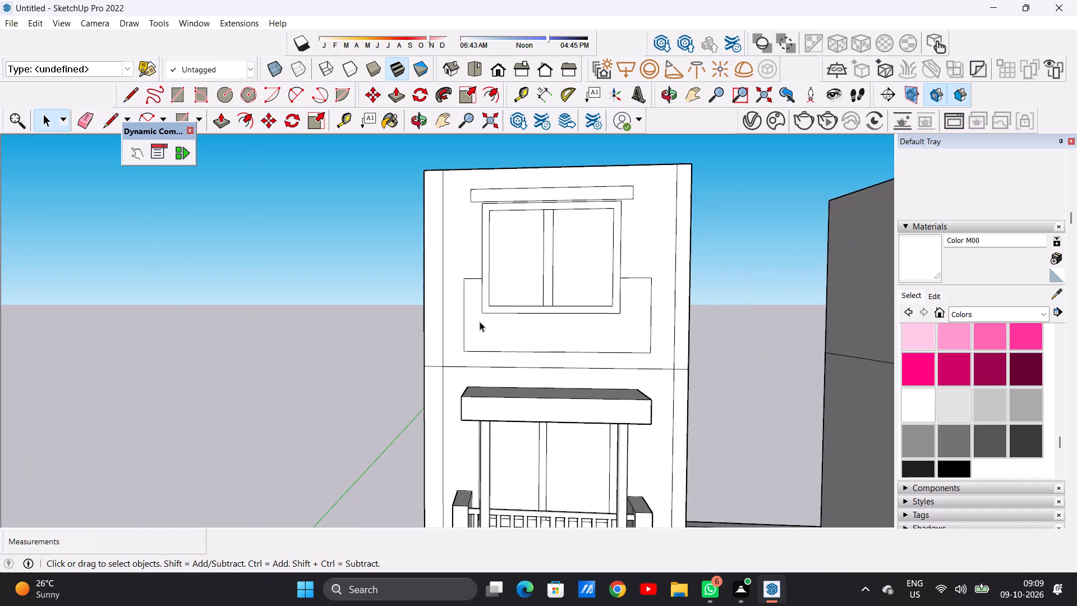
{"action": "scroll", "coordinate": [480, 322], "scroll_direction": "up", "scroll_amount": 3}
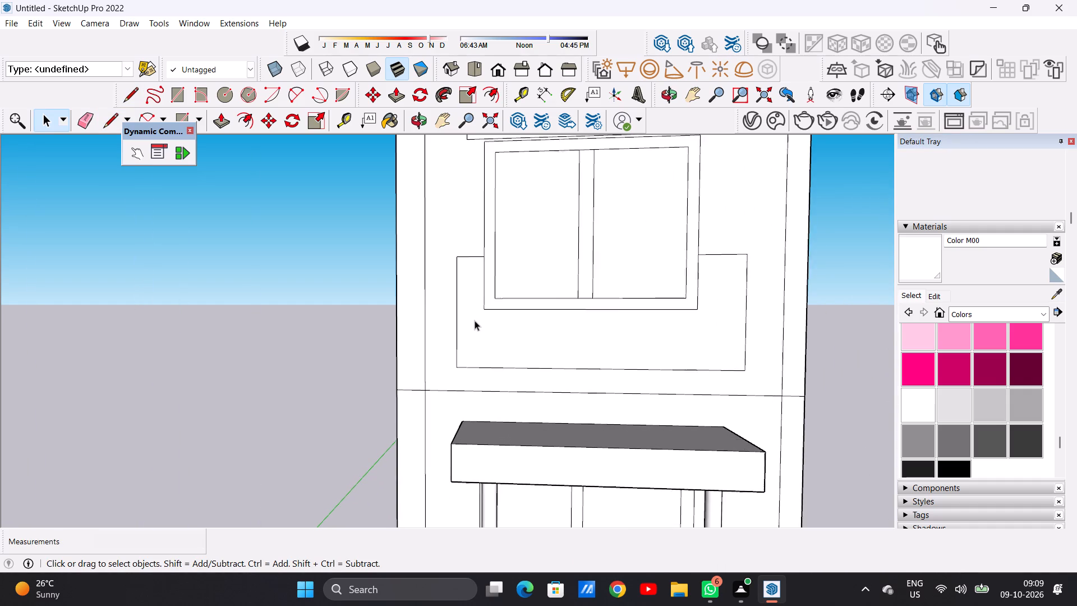
{"action": "scroll", "coordinate": [475, 320], "scroll_direction": "up", "scroll_amount": 1}
{"action": "key", "text": "l"}
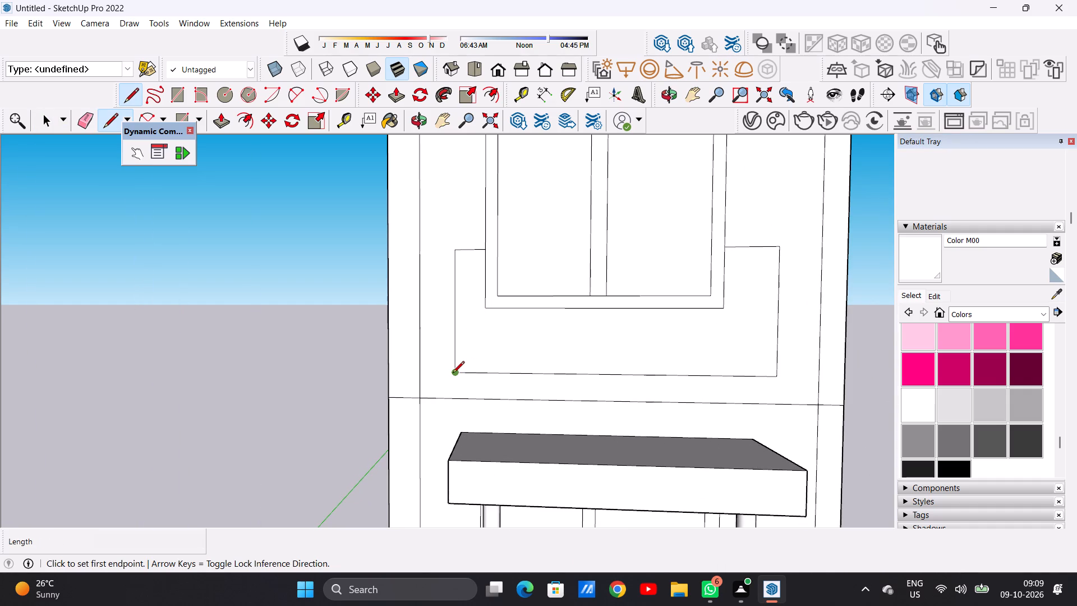
{"action": "left_click", "coordinate": [452, 374]}
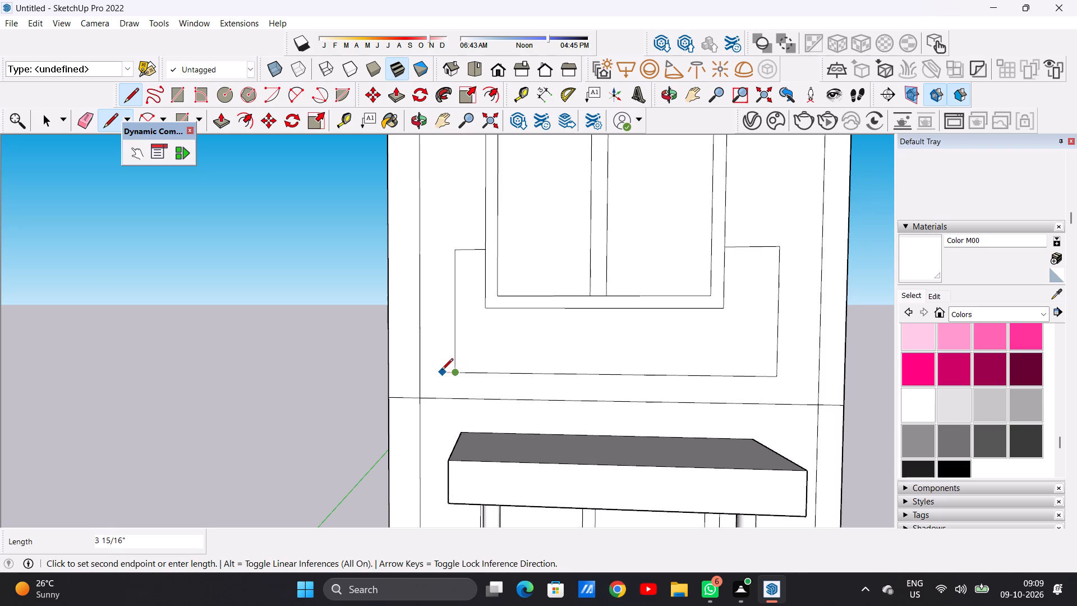
{"action": "left_click", "coordinate": [441, 371]}
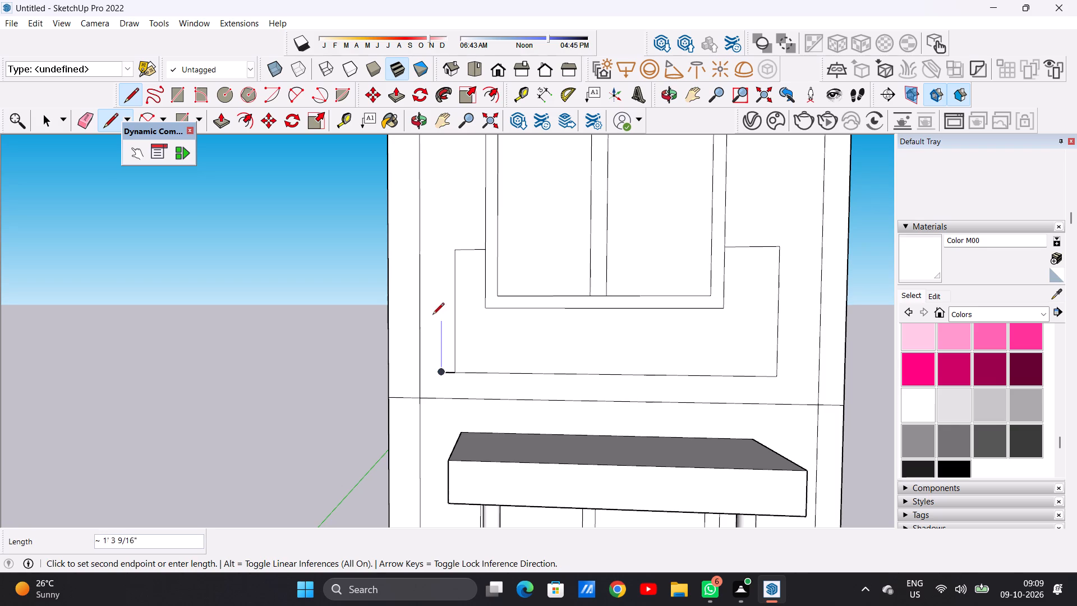
{"action": "left_click", "coordinate": [443, 251]}
{"action": "left_click", "coordinate": [455, 251]}
{"action": "key", "text": "space"}
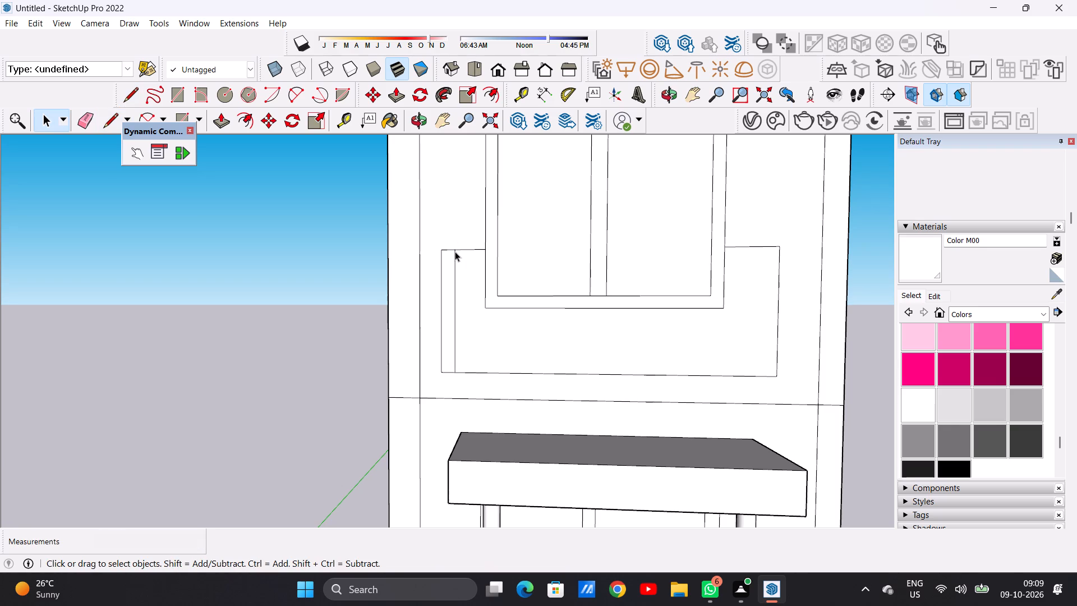
{"action": "scroll", "coordinate": [455, 283], "scroll_direction": "down", "scroll_amount": 2}
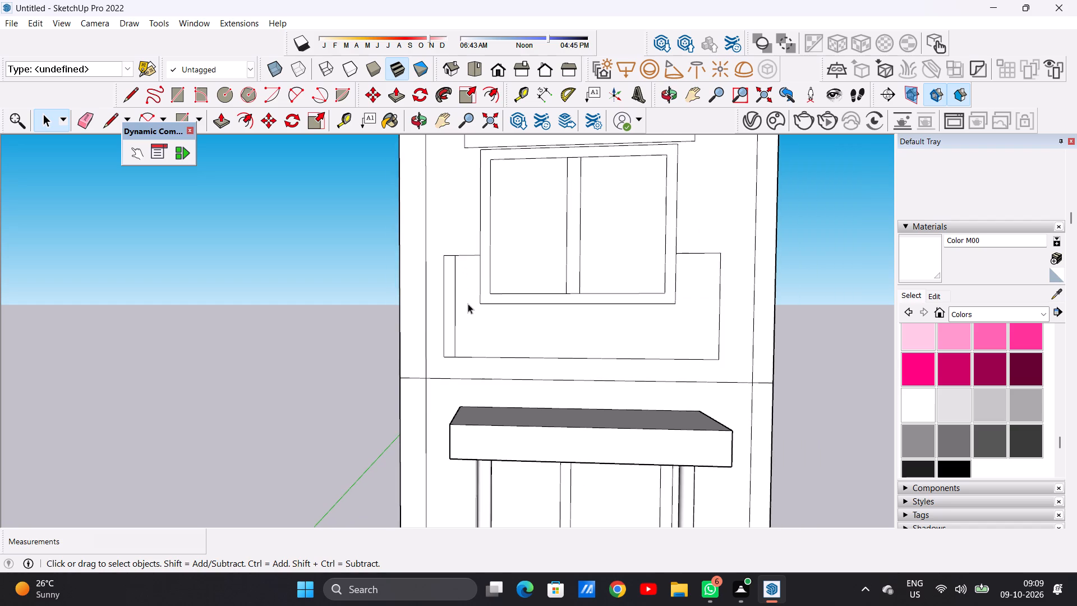
{"action": "scroll", "coordinate": [468, 304], "scroll_direction": "up", "scroll_amount": 1}
{"action": "key", "text": "e"}
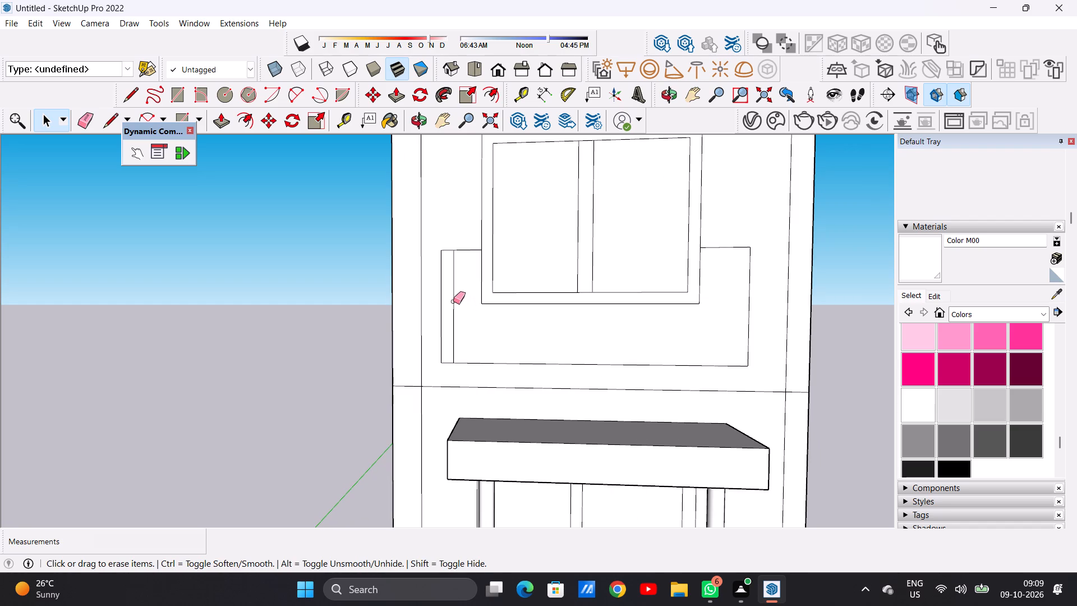
{"action": "left_click", "coordinate": [453, 301]}
Draw an inner U-shaped line inside the outline, about 2' 5" deep, between the outer edges and the window frame.
{"action": "key", "text": "l"}
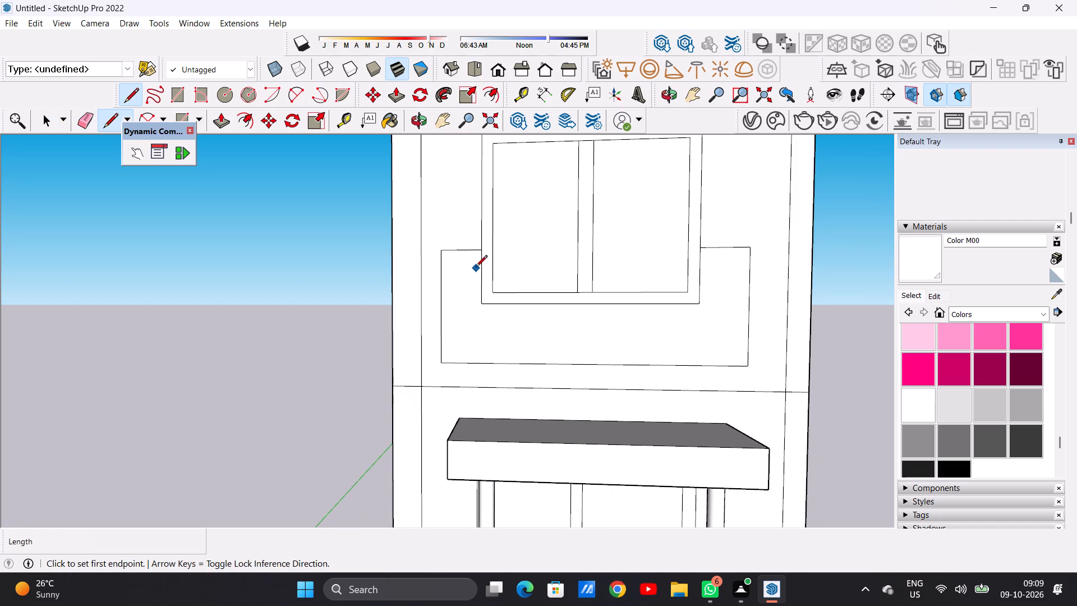
{"action": "left_click", "coordinate": [470, 254]}
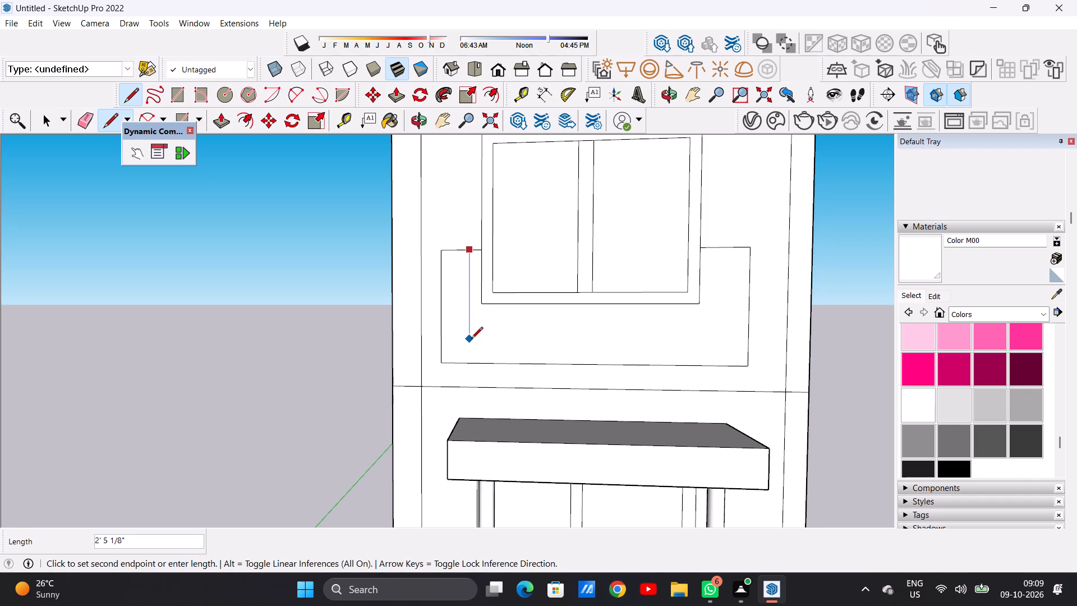
{"action": "left_click", "coordinate": [471, 339]}
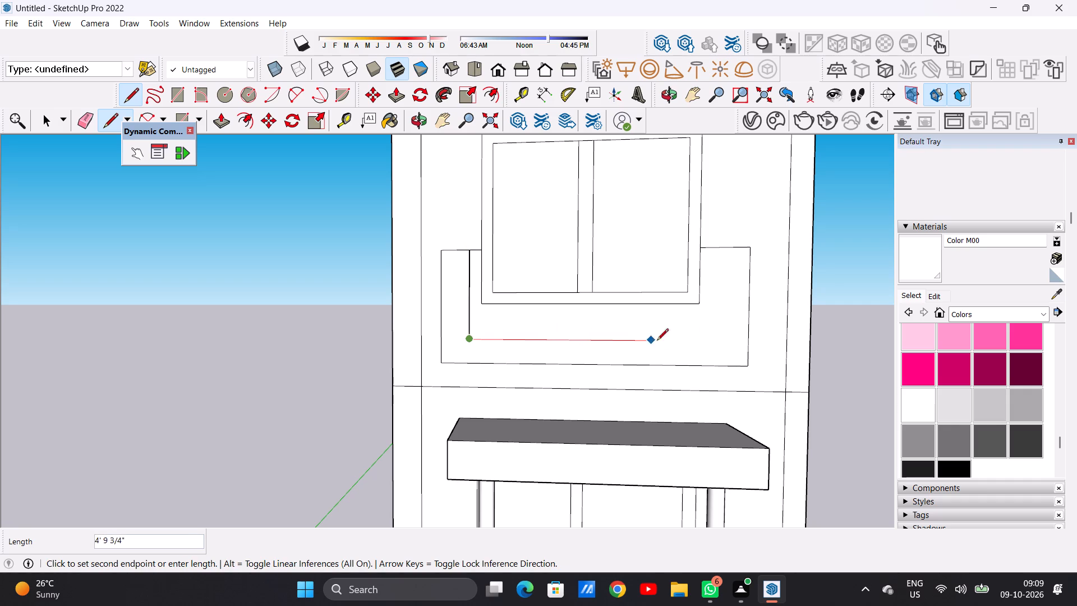
{"action": "left_click", "coordinate": [723, 339]}
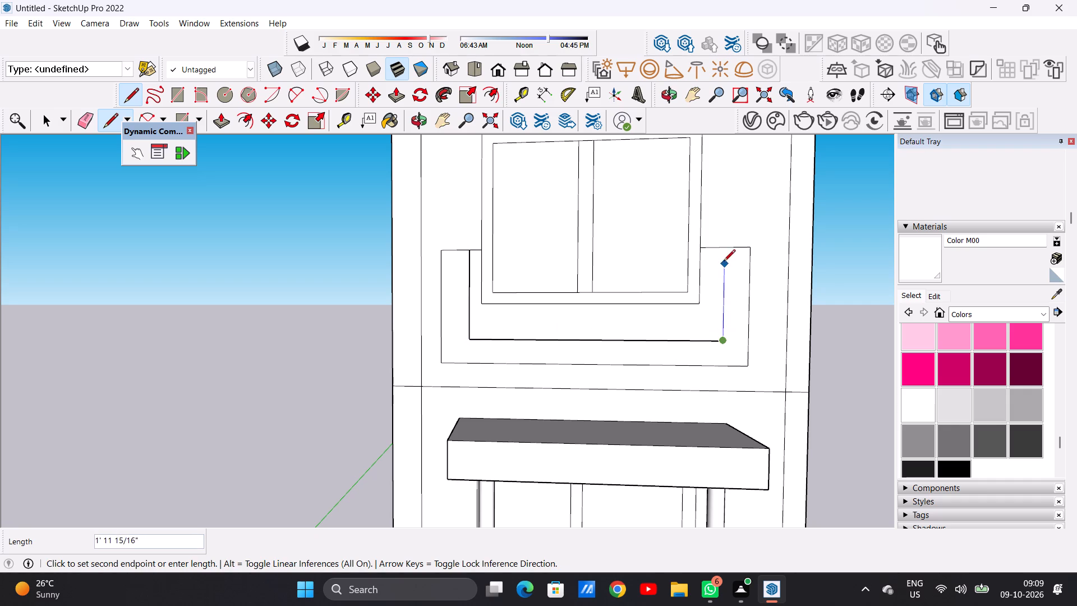
{"action": "left_click", "coordinate": [727, 249]}
{"action": "key", "text": "space"}
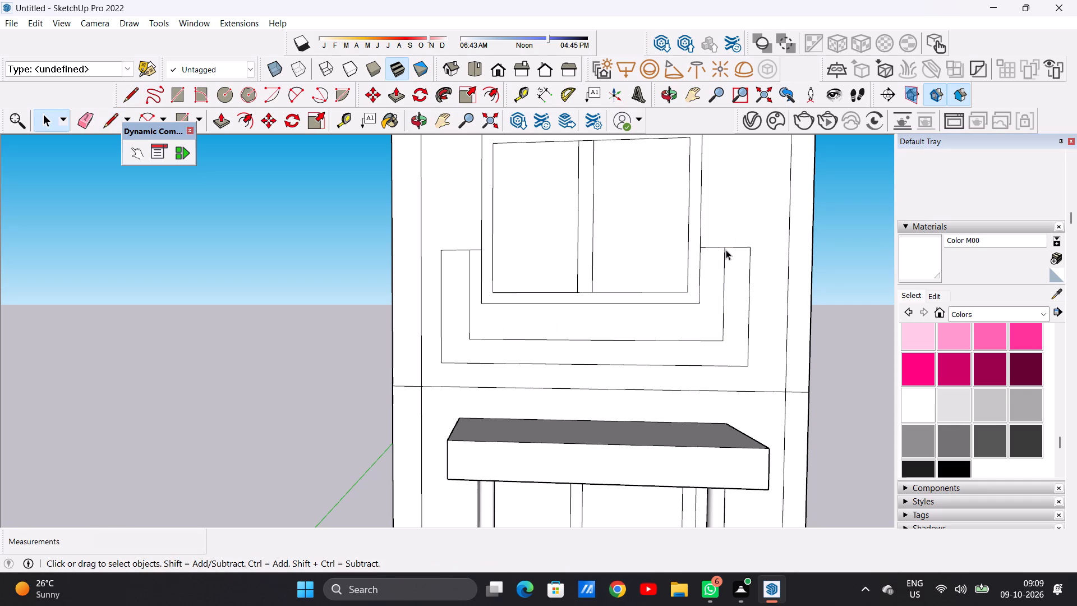
Erase the two short top segments joining the U-shaped band to the window frame.
{"action": "key", "text": "e"}
{"action": "left_click_drag", "start_coordinate": [715, 244], "coordinate": [715, 259]}
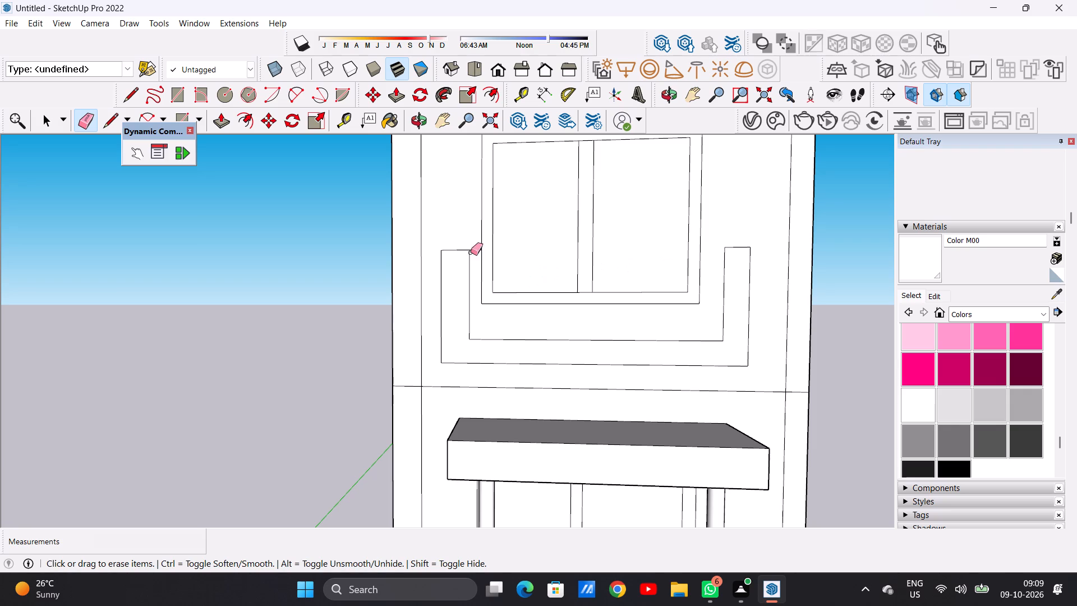
{"action": "left_click_drag", "start_coordinate": [475, 247], "coordinate": [475, 256]}
Push/Pull the U-shaped band outward from the wall by about 2', in line with the balcony side wall below.
{"action": "key", "text": "space"}
{"action": "scroll", "coordinate": [650, 320], "scroll_direction": "down", "scroll_amount": 9}
{"action": "middle_click_drag", "start_coordinate": [586, 334], "coordinate": [657, 346]}
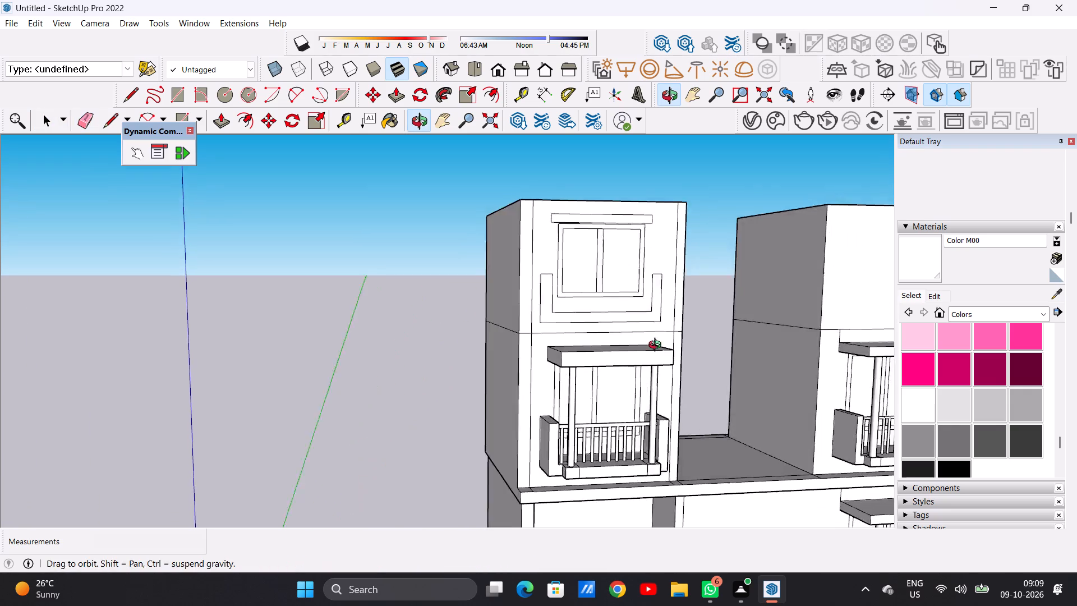
{"action": "middle_click_drag", "start_coordinate": [657, 346], "coordinate": [676, 347]}
{"action": "scroll", "coordinate": [547, 300], "scroll_direction": "up", "scroll_amount": 5}
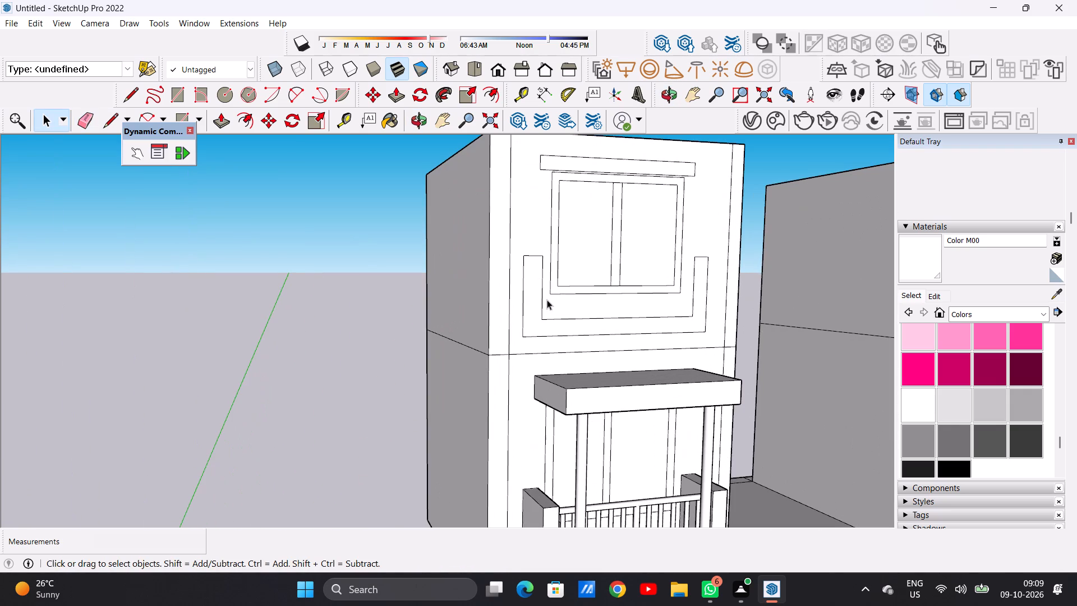
{"action": "key", "text": "p"}
{"action": "scroll", "coordinate": [523, 292], "scroll_direction": "up", "scroll_amount": 5}
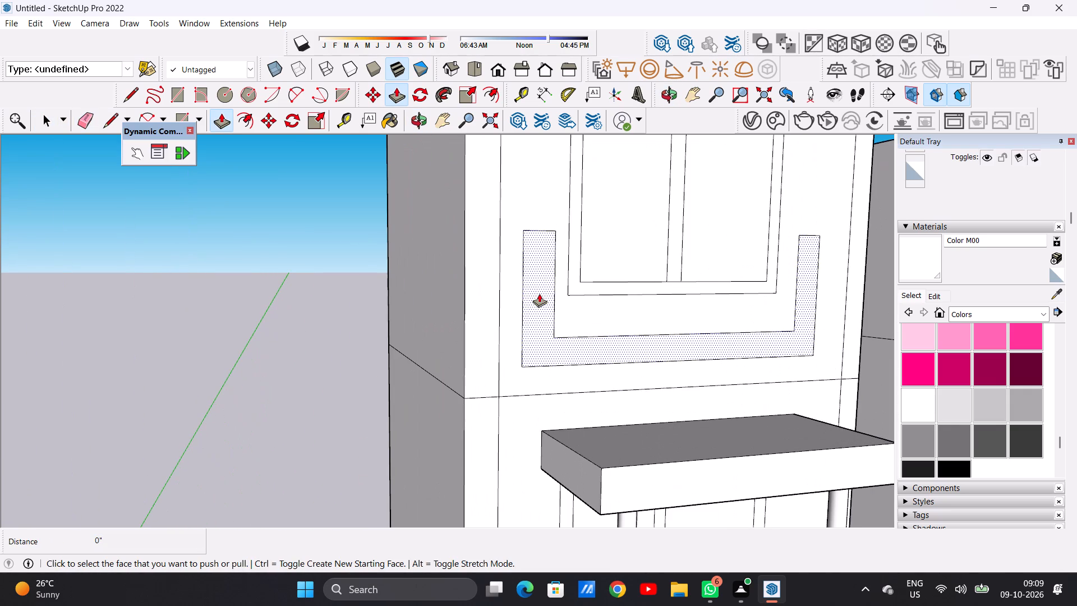
{"action": "left_click", "coordinate": [539, 293]}
{"action": "scroll", "coordinate": [561, 296], "scroll_direction": "down", "scroll_amount": 9}
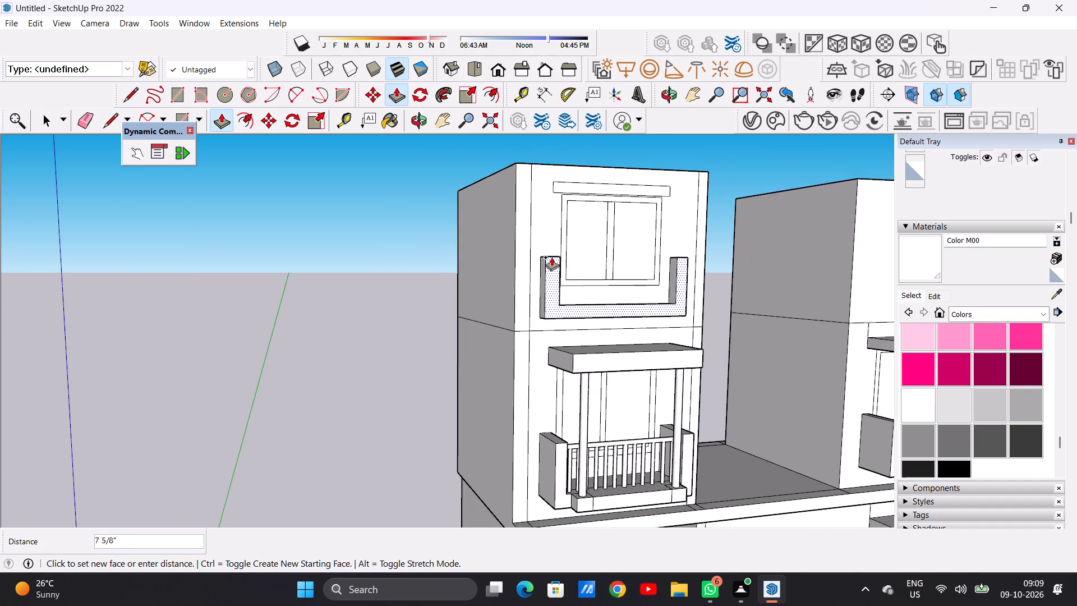
{"action": "left_click", "coordinate": [559, 445]}
{"action": "key", "text": "space"}
Draw a line about 6' 7 1/2" long across the U-shaped surround's floor, parallel and close to its front edge.
{"action": "scroll", "coordinate": [569, 314], "scroll_direction": "down", "scroll_amount": 7}
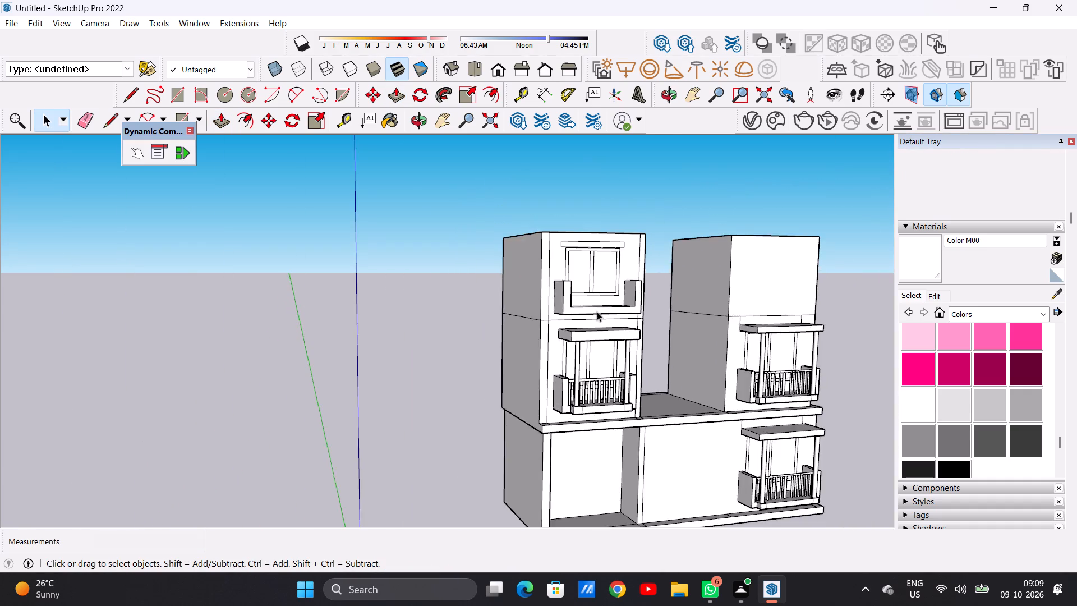
{"action": "middle_click_drag", "start_coordinate": [599, 315], "coordinate": [532, 437]}
{"action": "scroll", "coordinate": [525, 457], "scroll_direction": "up", "scroll_amount": 1}
{"action": "scroll", "coordinate": [651, 352], "scroll_direction": "up", "scroll_amount": 6}
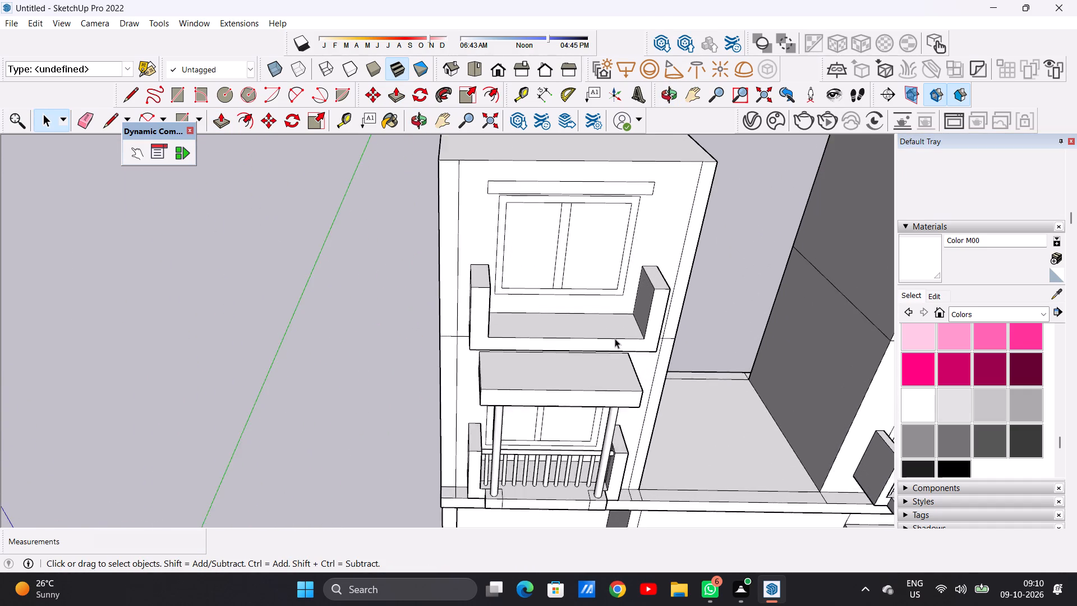
{"action": "scroll", "coordinate": [604, 327], "scroll_direction": "up", "scroll_amount": 4}
{"action": "middle_click_drag", "start_coordinate": [590, 338], "coordinate": [593, 394]}
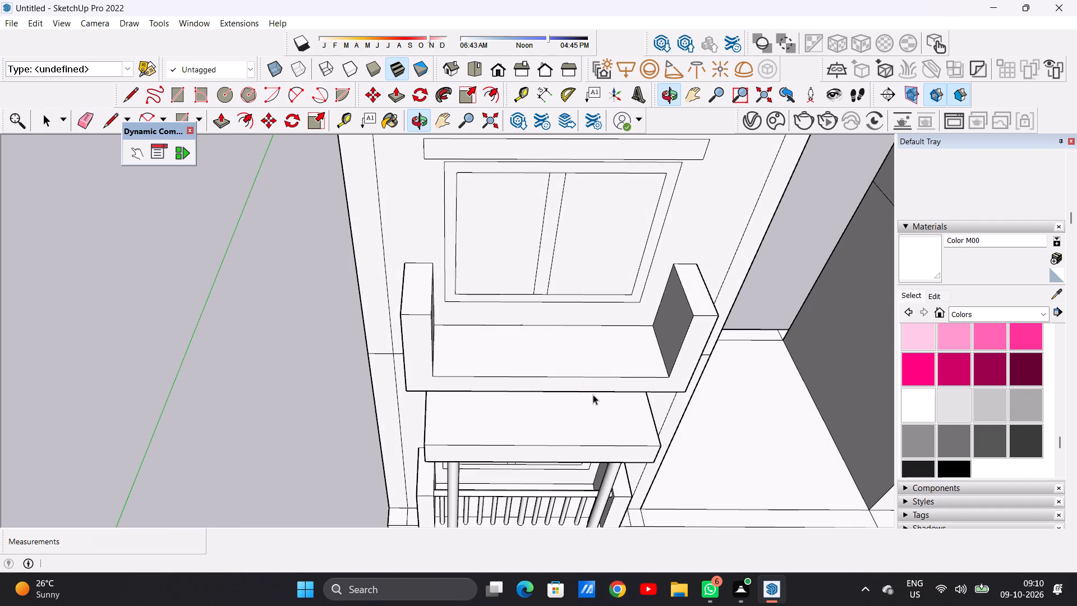
{"action": "key", "text": "l"}
{"action": "scroll", "coordinate": [626, 380], "scroll_direction": "up", "scroll_amount": 6}
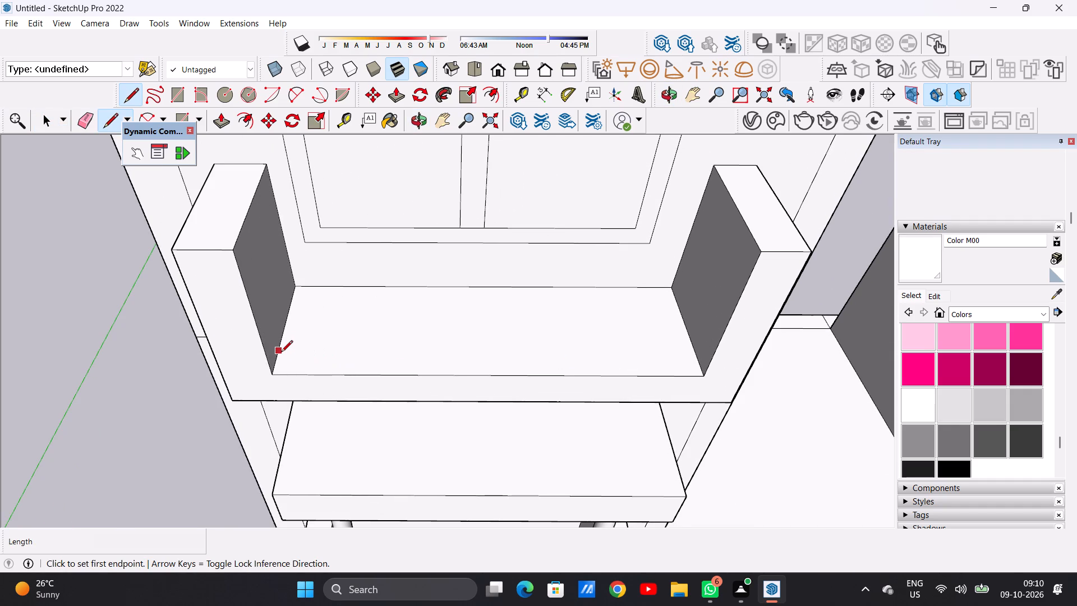
{"action": "left_click", "coordinate": [279, 351]}
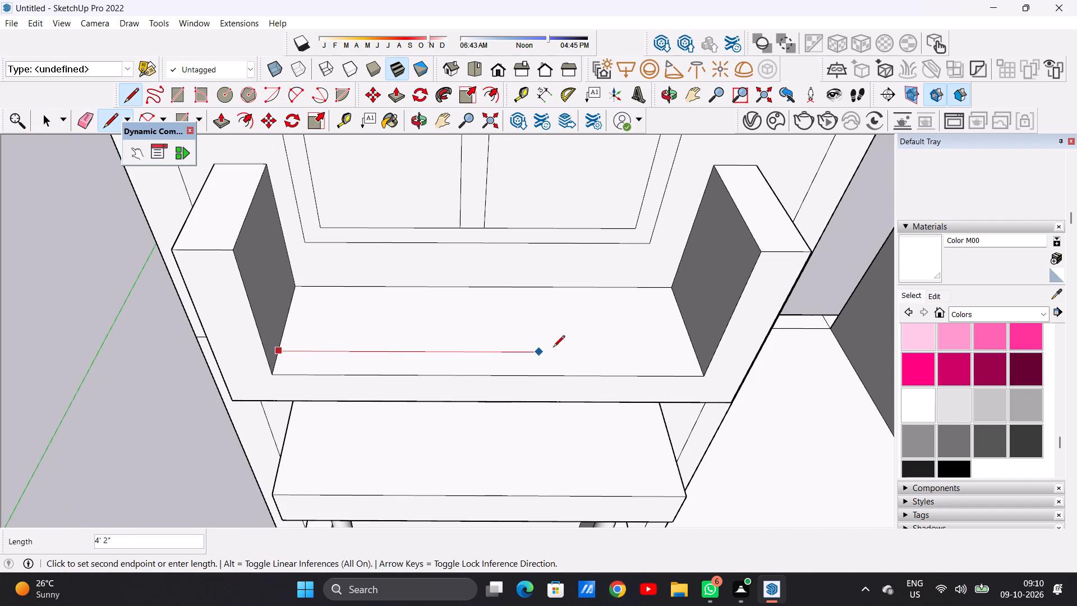
{"action": "left_click", "coordinate": [692, 352]}
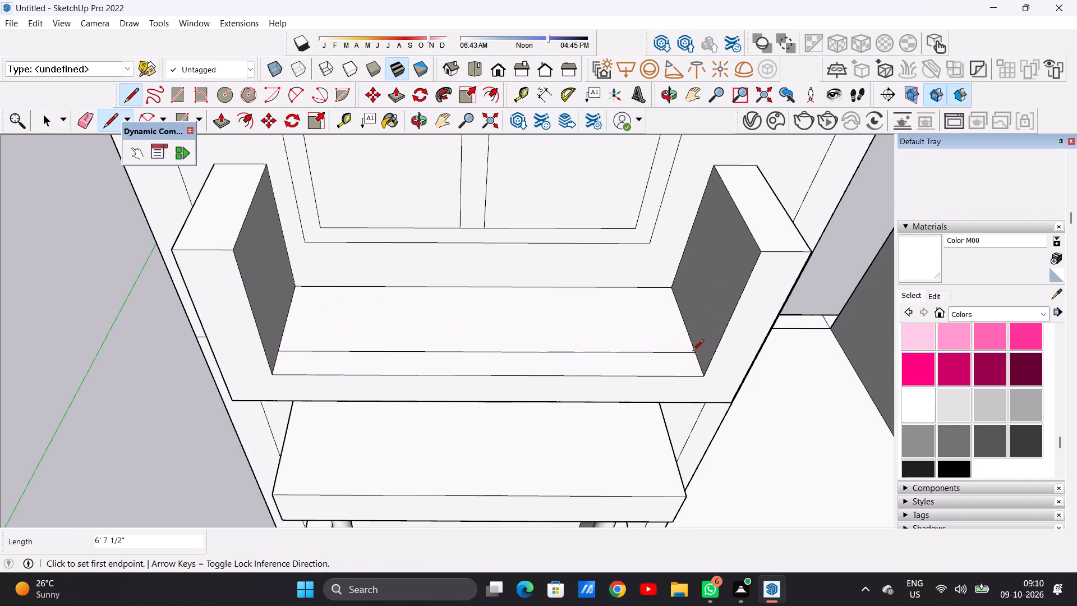
{"action": "key", "text": "space"}
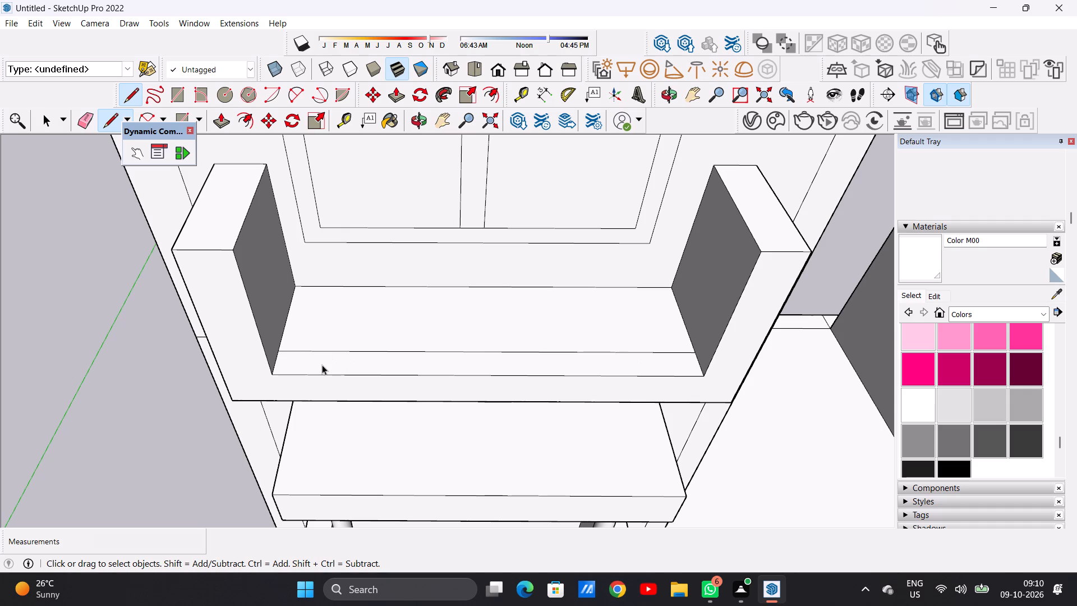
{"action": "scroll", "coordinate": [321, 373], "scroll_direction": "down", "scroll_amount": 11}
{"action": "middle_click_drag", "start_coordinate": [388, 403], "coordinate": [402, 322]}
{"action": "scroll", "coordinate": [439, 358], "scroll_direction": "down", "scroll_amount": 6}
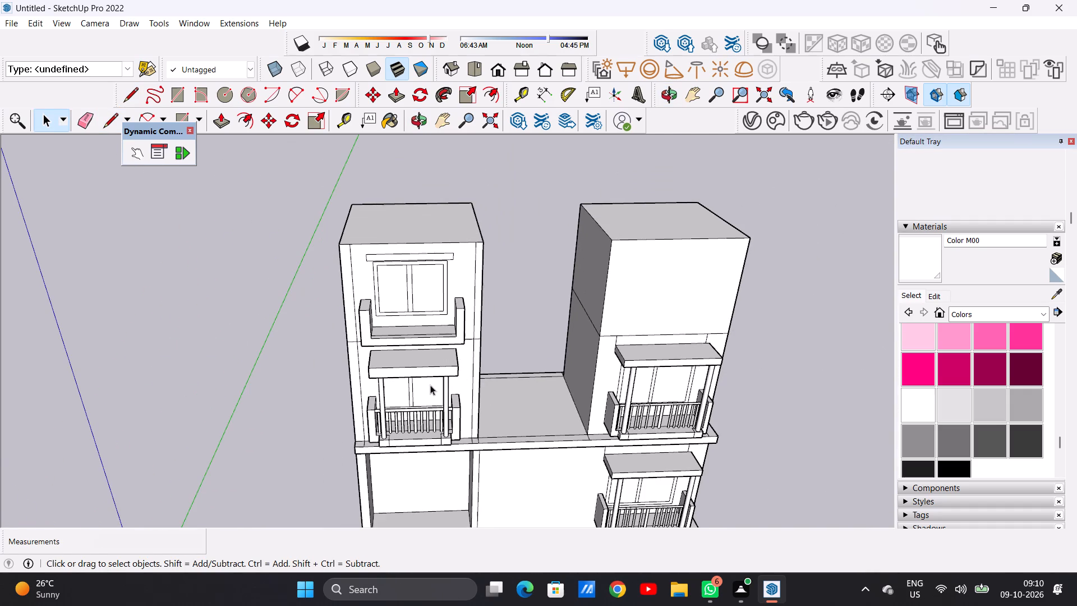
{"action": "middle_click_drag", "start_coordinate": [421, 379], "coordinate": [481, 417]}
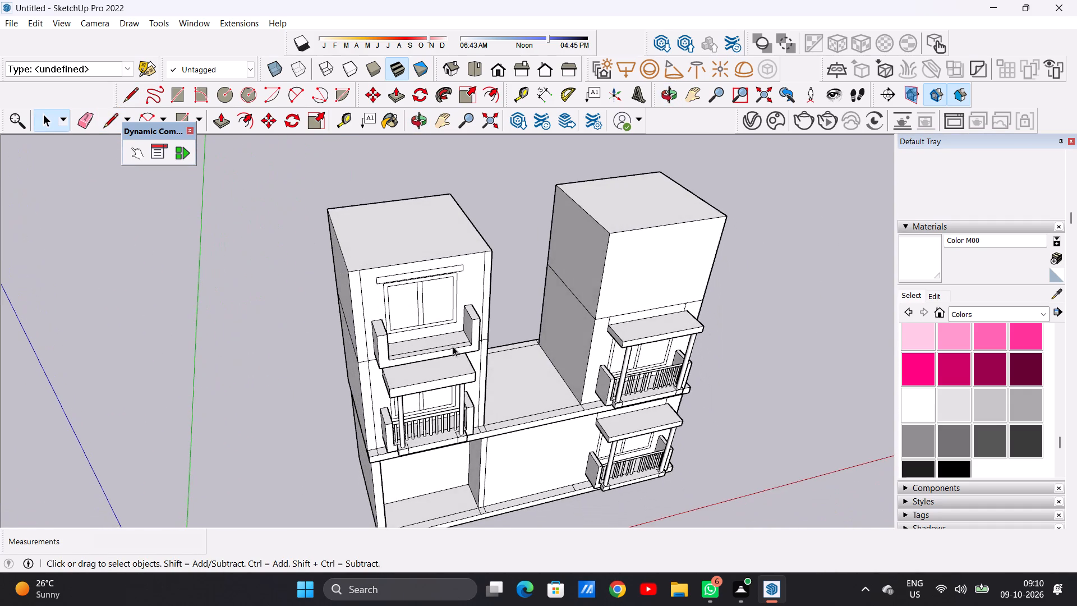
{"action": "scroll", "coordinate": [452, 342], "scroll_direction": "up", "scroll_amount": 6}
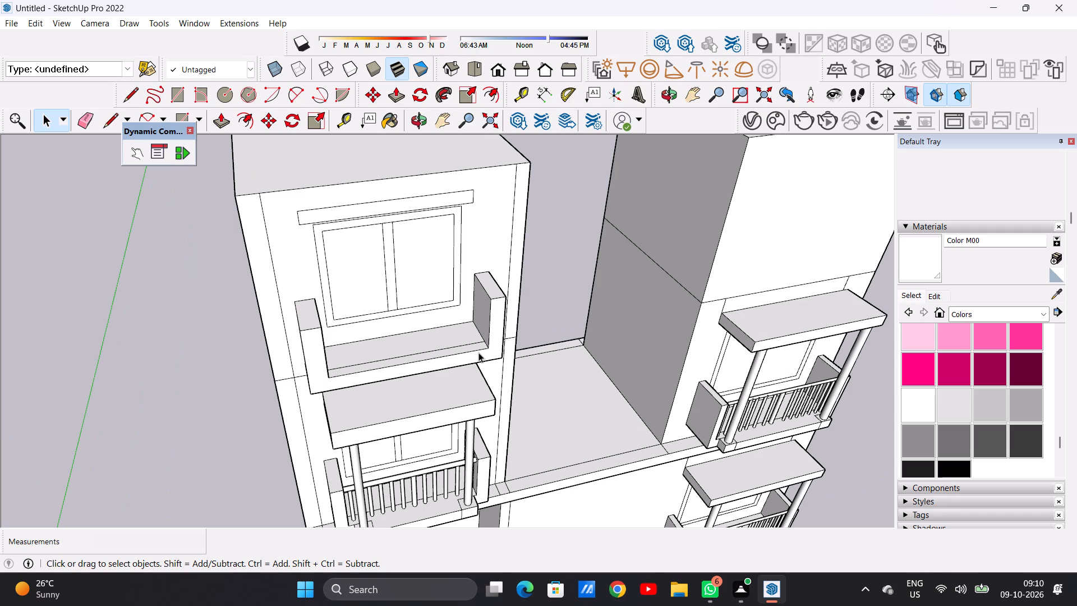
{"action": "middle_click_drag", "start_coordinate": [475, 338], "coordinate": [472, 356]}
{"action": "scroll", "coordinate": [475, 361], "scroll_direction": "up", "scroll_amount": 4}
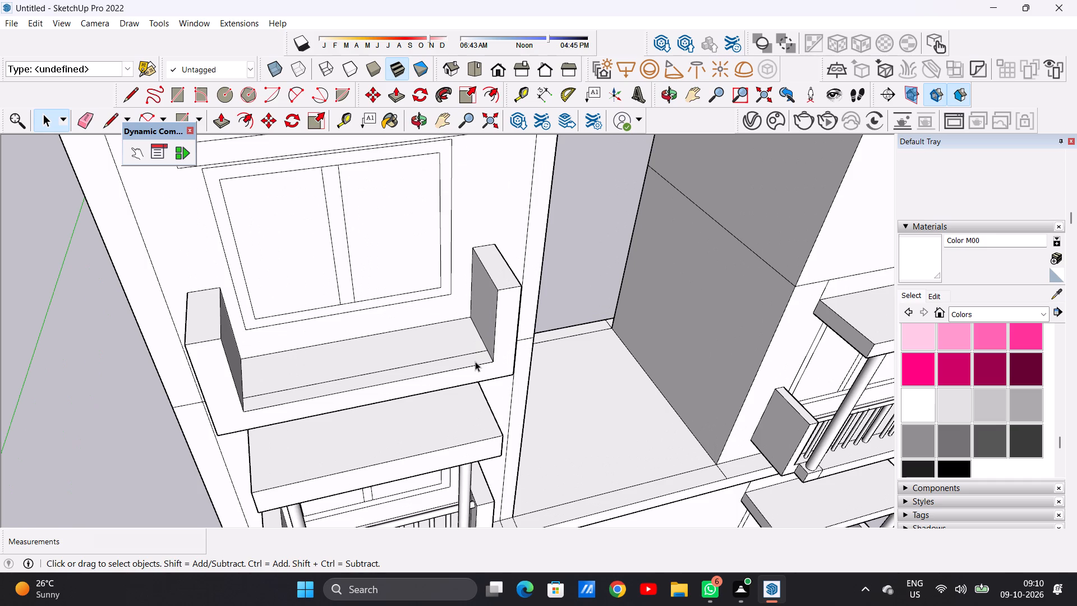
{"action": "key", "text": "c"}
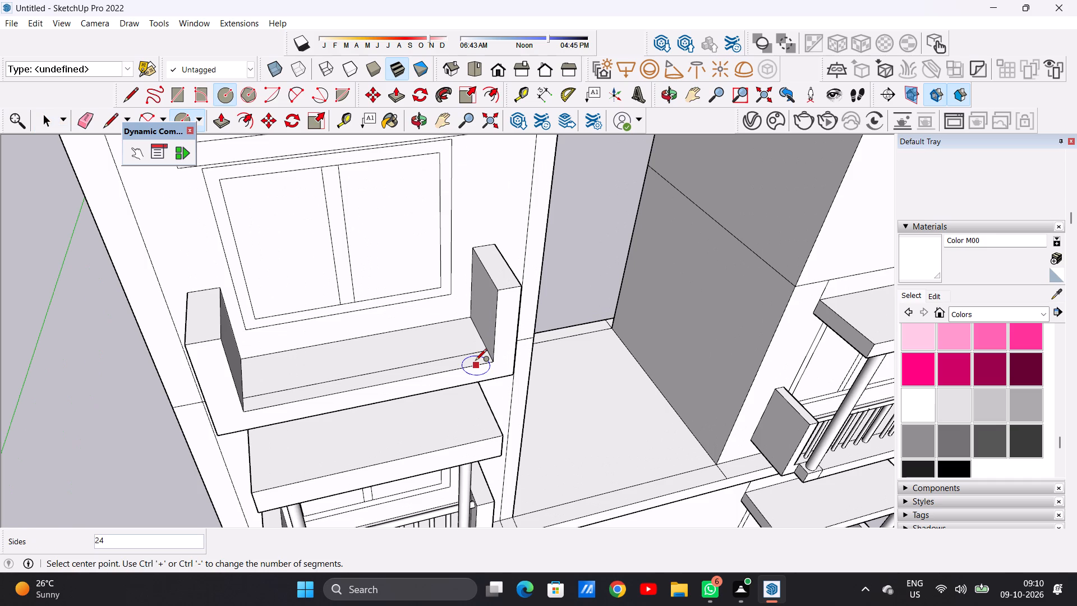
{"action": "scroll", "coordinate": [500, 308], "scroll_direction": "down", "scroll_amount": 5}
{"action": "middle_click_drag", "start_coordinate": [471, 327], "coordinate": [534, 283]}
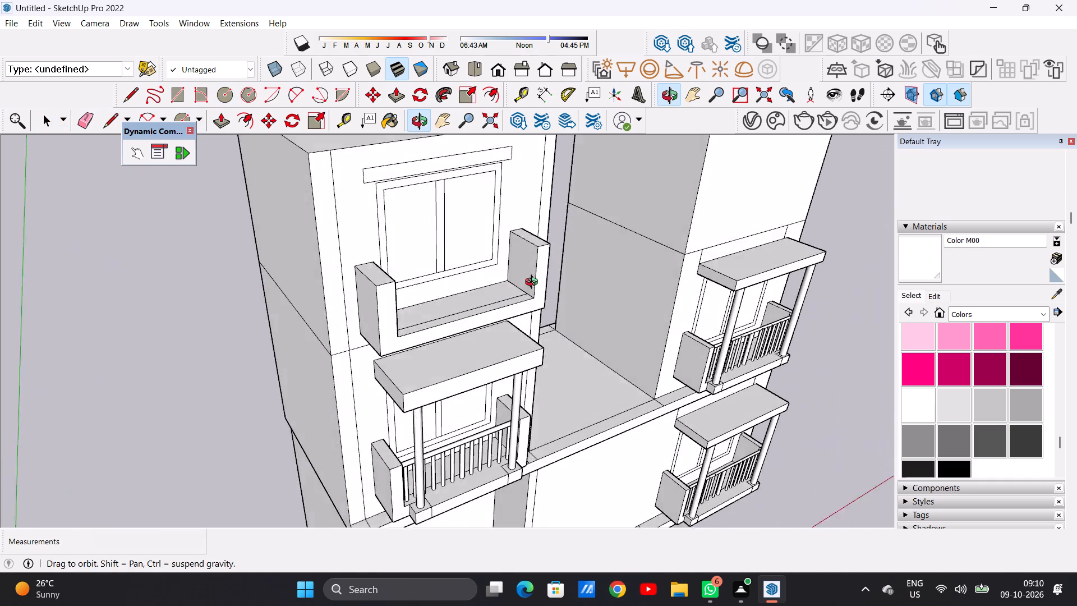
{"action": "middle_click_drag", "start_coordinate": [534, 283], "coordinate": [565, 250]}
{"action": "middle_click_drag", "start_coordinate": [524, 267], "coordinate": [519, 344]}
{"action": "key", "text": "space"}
Draw a vertical line about 2' 5" high on the right side wall's inner face, from the floor line's end to the top edge.
{"action": "scroll", "coordinate": [575, 304], "scroll_direction": "up", "scroll_amount": 1}
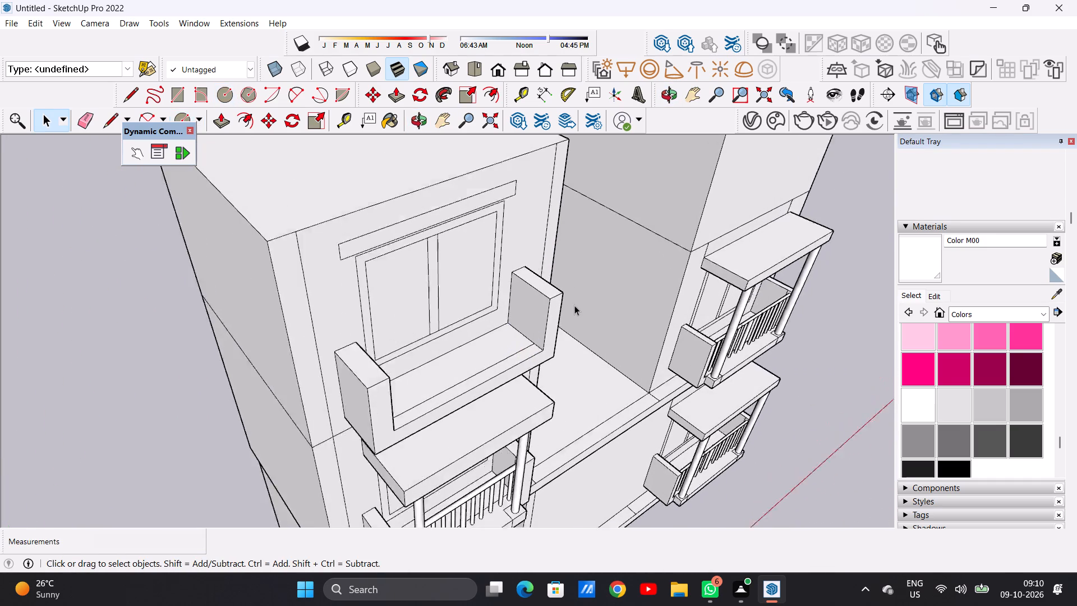
{"action": "scroll", "coordinate": [574, 305], "scroll_direction": "up", "scroll_amount": 4}
{"action": "scroll", "coordinate": [501, 380], "scroll_direction": "up", "scroll_amount": 5}
{"action": "key", "text": "l"}
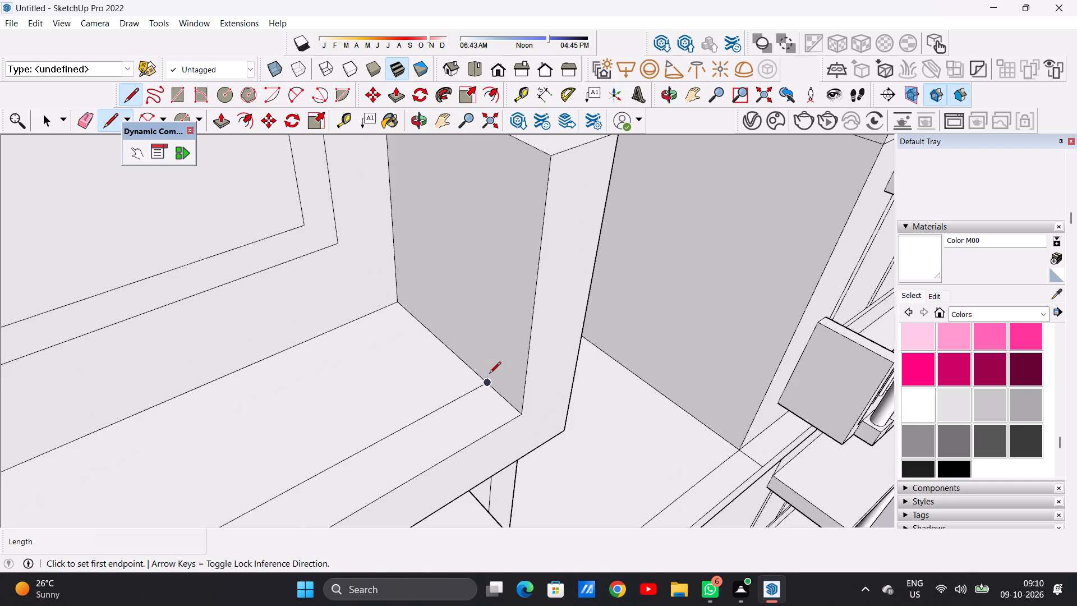
{"action": "left_click", "coordinate": [487, 382]}
{"action": "scroll", "coordinate": [495, 319], "scroll_direction": "down", "scroll_amount": 5}
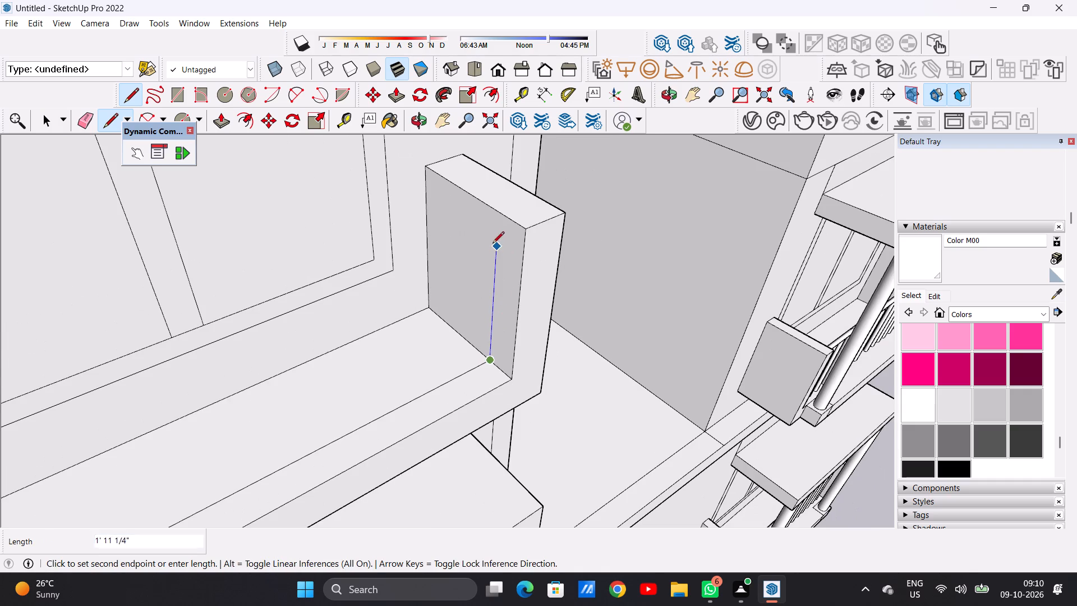
{"action": "left_click", "coordinate": [496, 214]}
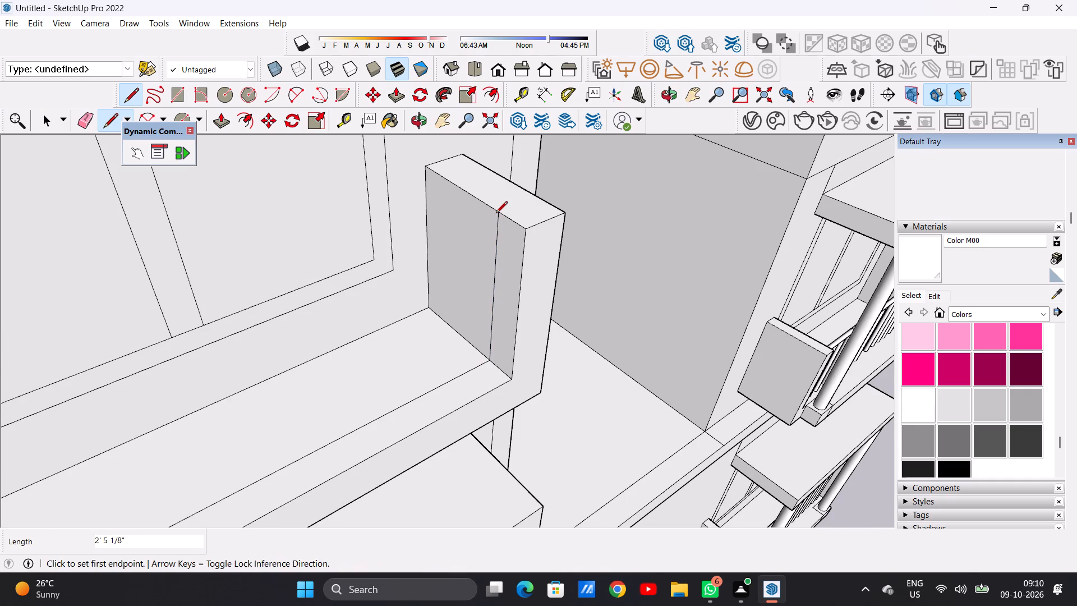
{"action": "key", "text": "space"}
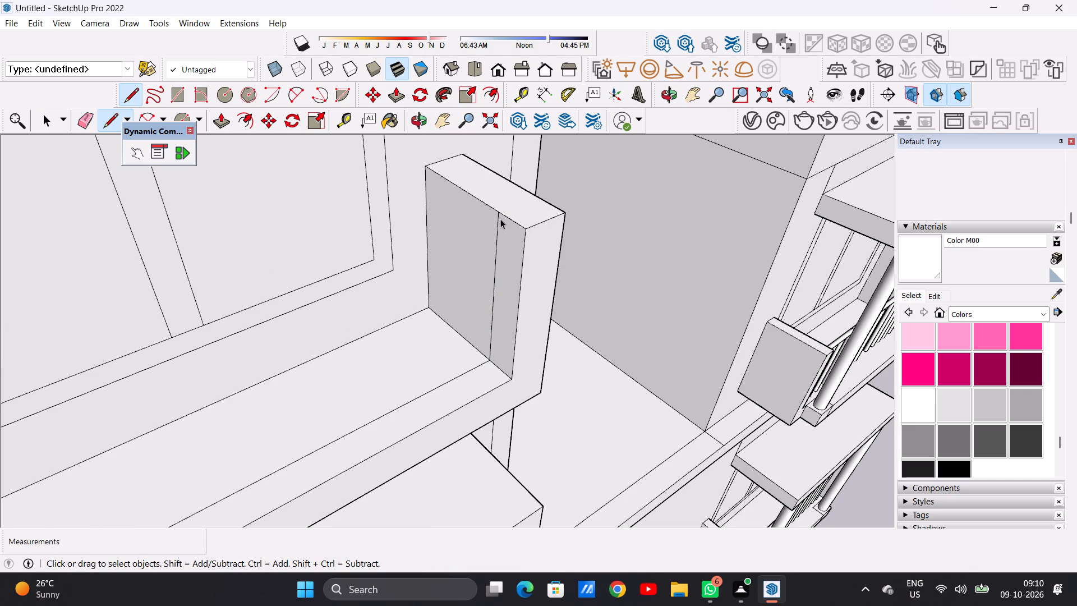
Draw a circle of about 1 3/4" radius near the top of the narrow strip on the right side wall's inner face.
{"action": "key", "text": "c"}
{"action": "middle_click_drag", "start_coordinate": [454, 308], "coordinate": [560, 238]}
{"action": "middle_click_drag", "start_coordinate": [519, 315], "coordinate": [512, 346]}
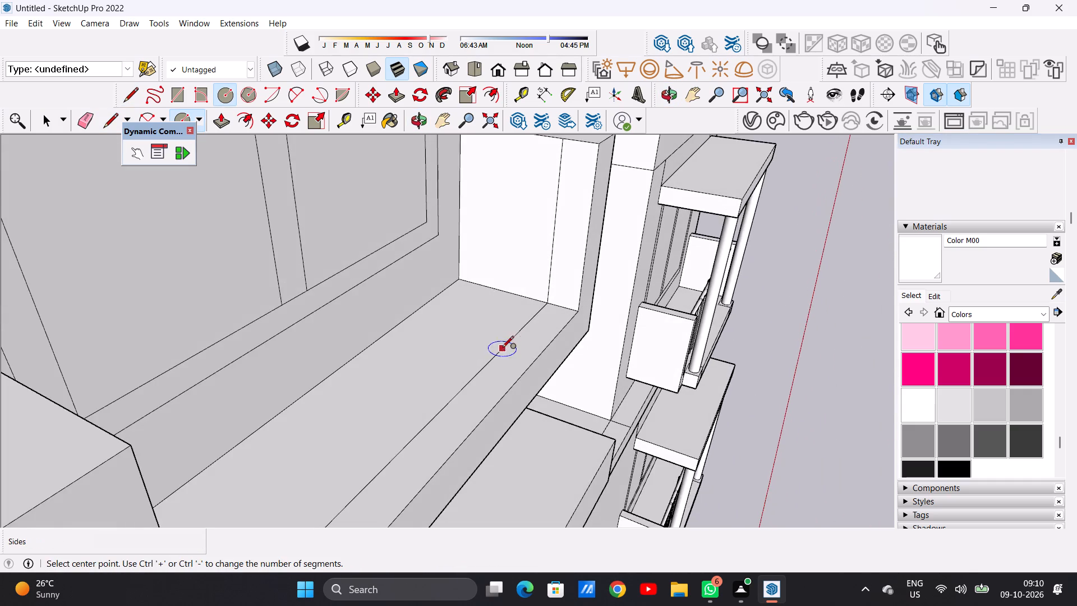
{"action": "scroll", "coordinate": [502, 359], "scroll_direction": "down", "scroll_amount": 5}
{"action": "scroll", "coordinate": [553, 246], "scroll_direction": "up", "scroll_amount": 6}
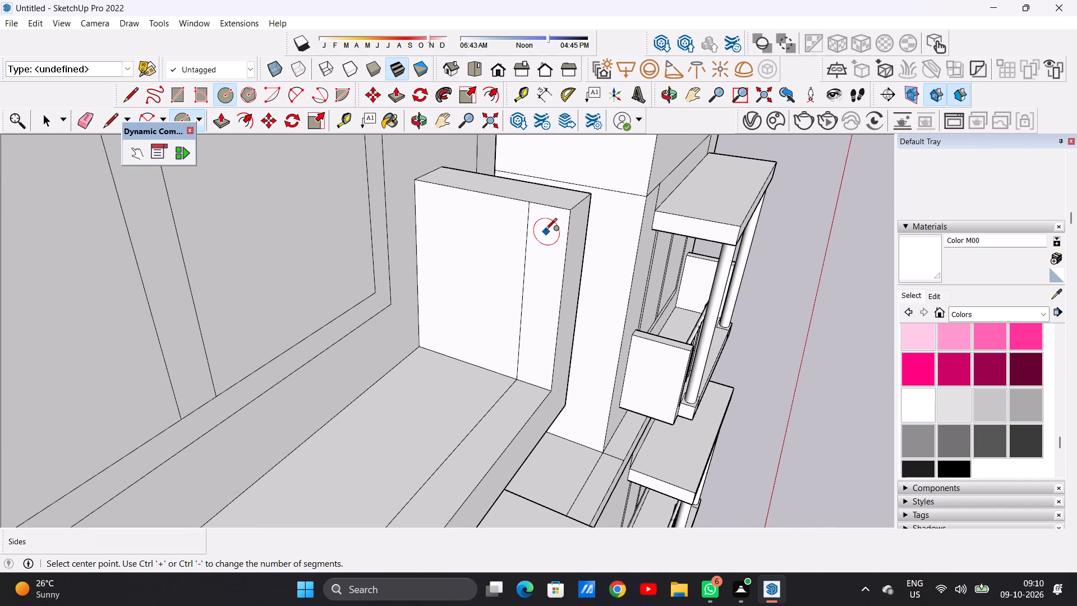
{"action": "left_click", "coordinate": [545, 231]}
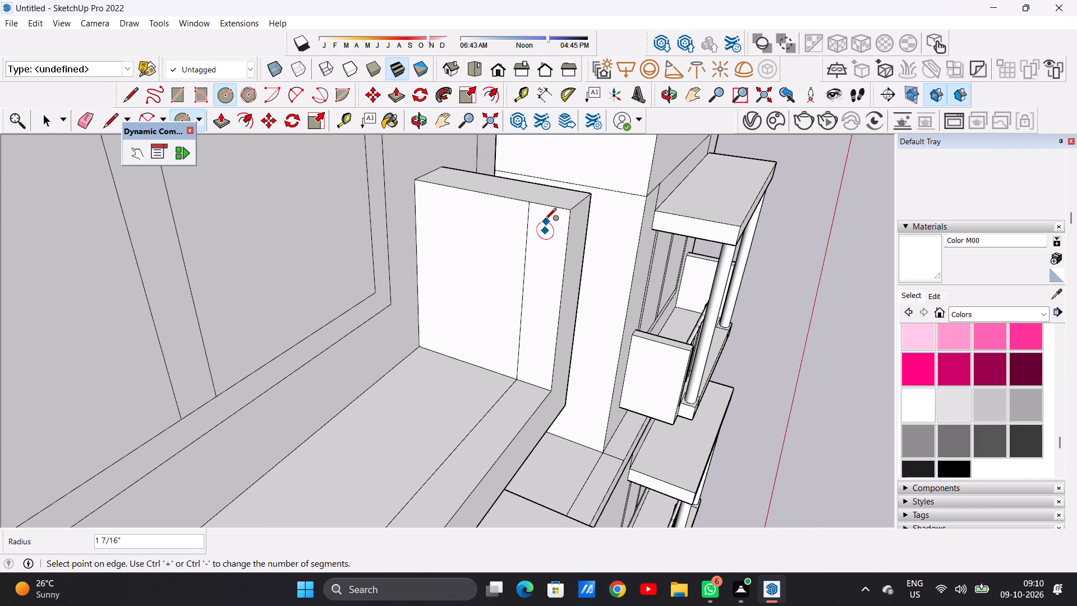
{"action": "left_click", "coordinate": [546, 218]}
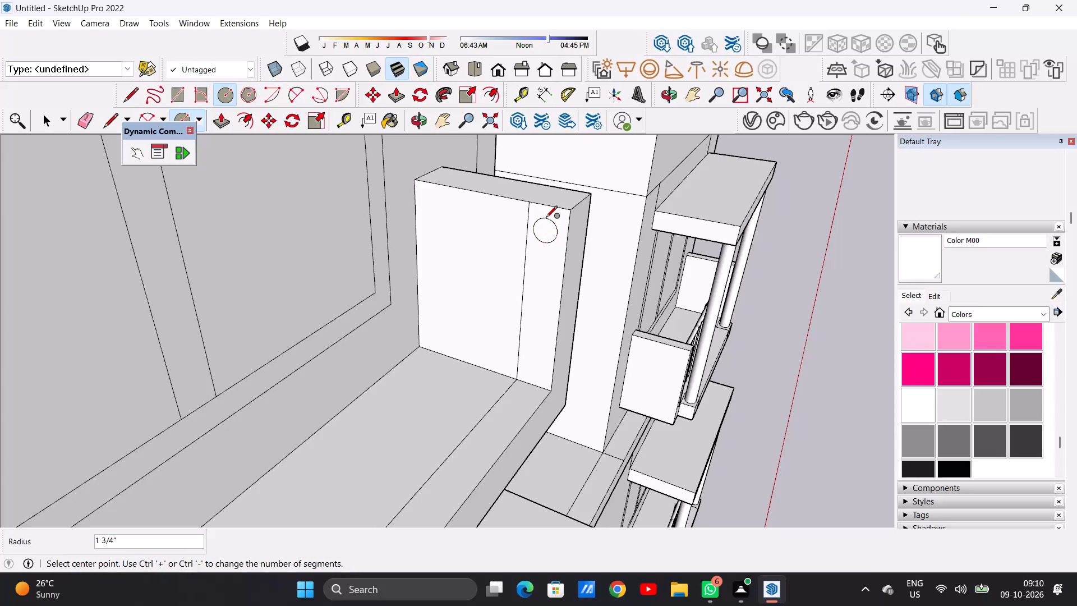
{"action": "key", "text": "space"}
Push/Pull the circle about 6' 7 1/2" across to the left side wall to form a round handrail.
{"action": "type", "text": "P"}
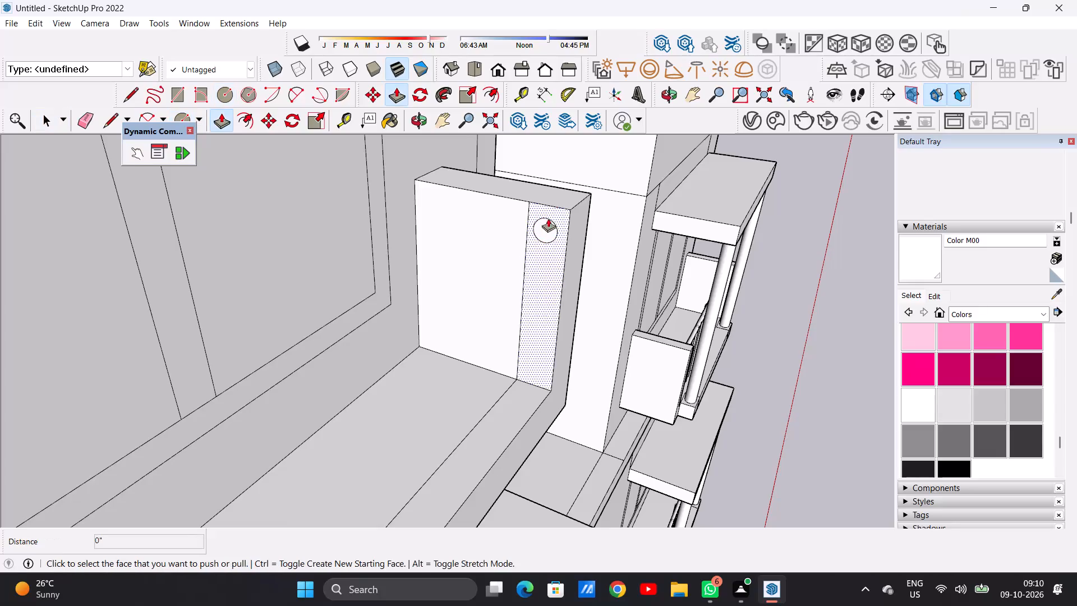
{"action": "left_click", "coordinate": [542, 223]}
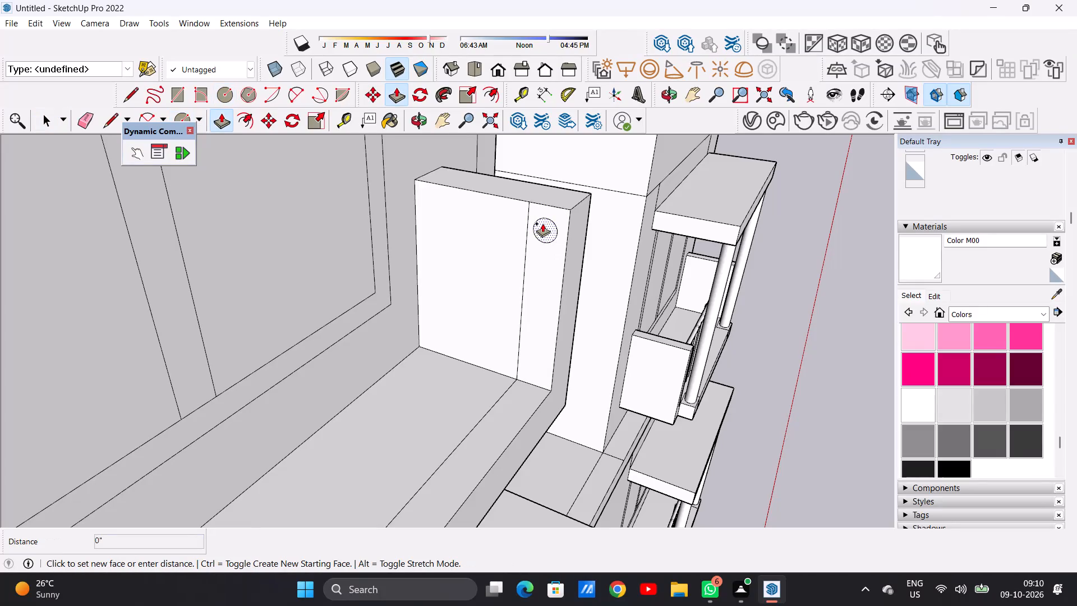
{"action": "scroll", "coordinate": [487, 283], "scroll_direction": "down", "scroll_amount": 18}
{"action": "middle_click_drag", "start_coordinate": [520, 273], "coordinate": [368, 275]}
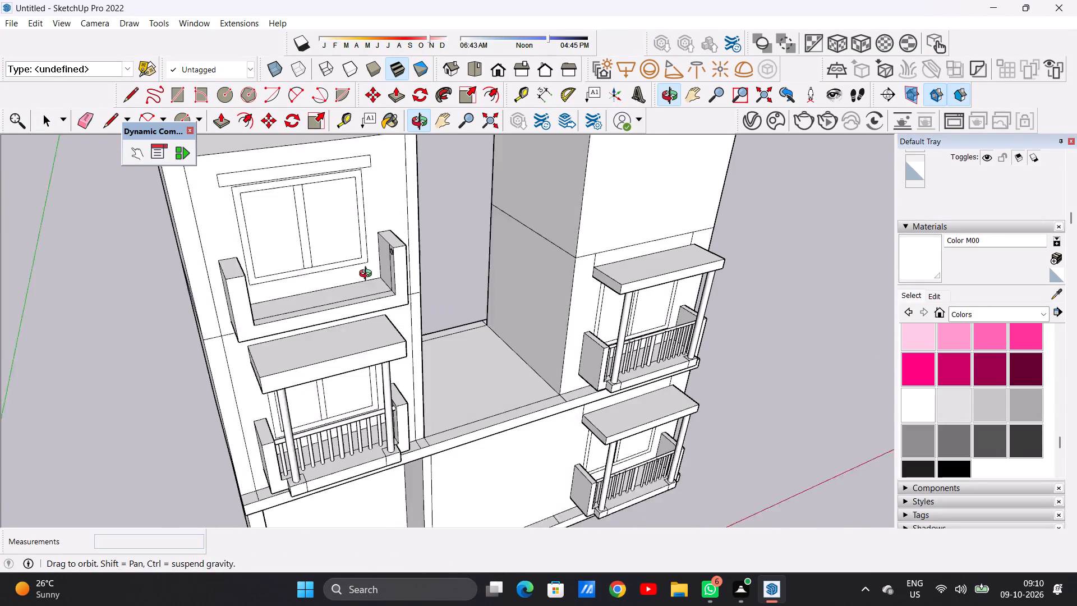
{"action": "middle_click_drag", "start_coordinate": [368, 275], "coordinate": [340, 274]}
{"action": "scroll", "coordinate": [221, 273], "scroll_direction": "up", "scroll_amount": 10}
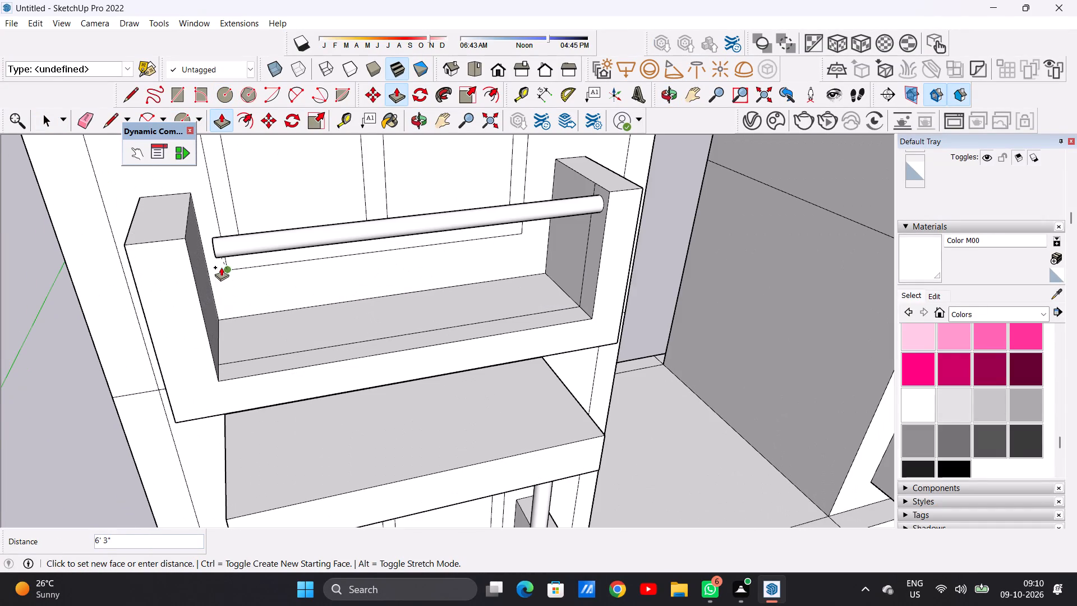
{"action": "middle_click_drag", "start_coordinate": [213, 248], "coordinate": [187, 215]}
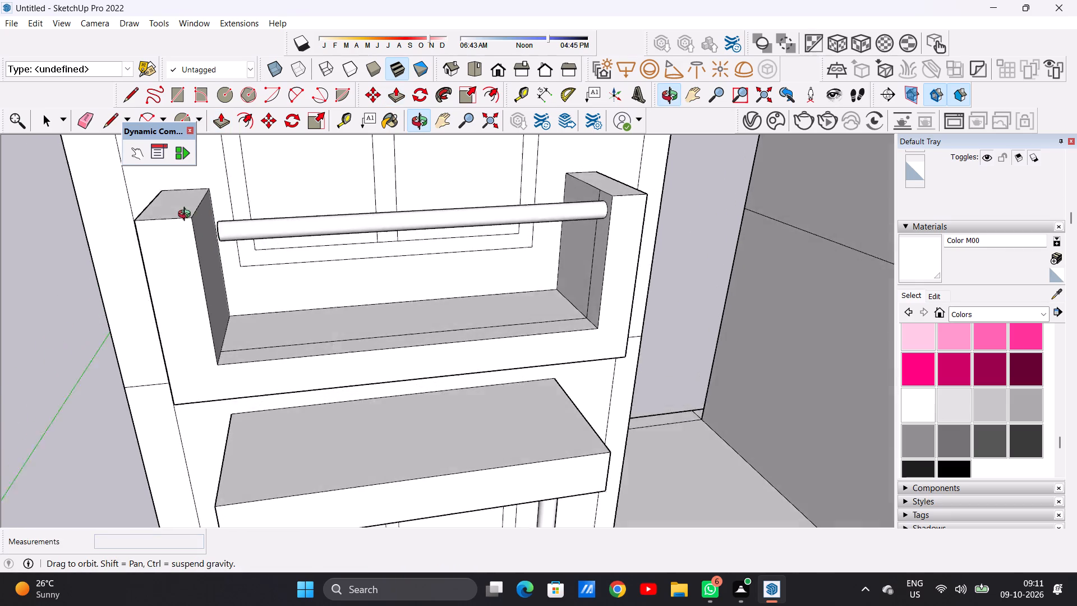
{"action": "middle_click_drag", "start_coordinate": [187, 215], "coordinate": [182, 209]}
{"action": "scroll", "coordinate": [207, 214], "scroll_direction": "up", "scroll_amount": 5}
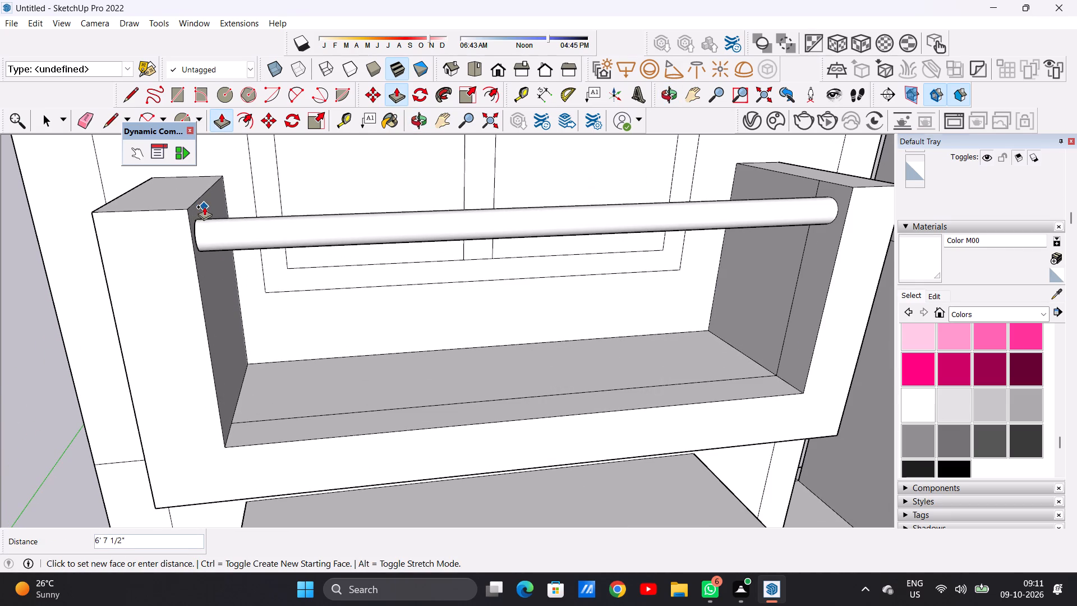
{"action": "left_click", "coordinate": [204, 206]}
{"action": "key", "text": "space"}
Examine the top-storey balcony surround and its handrail from several distances and angles.
{"action": "scroll", "coordinate": [578, 481], "scroll_direction": "down", "scroll_amount": 8}
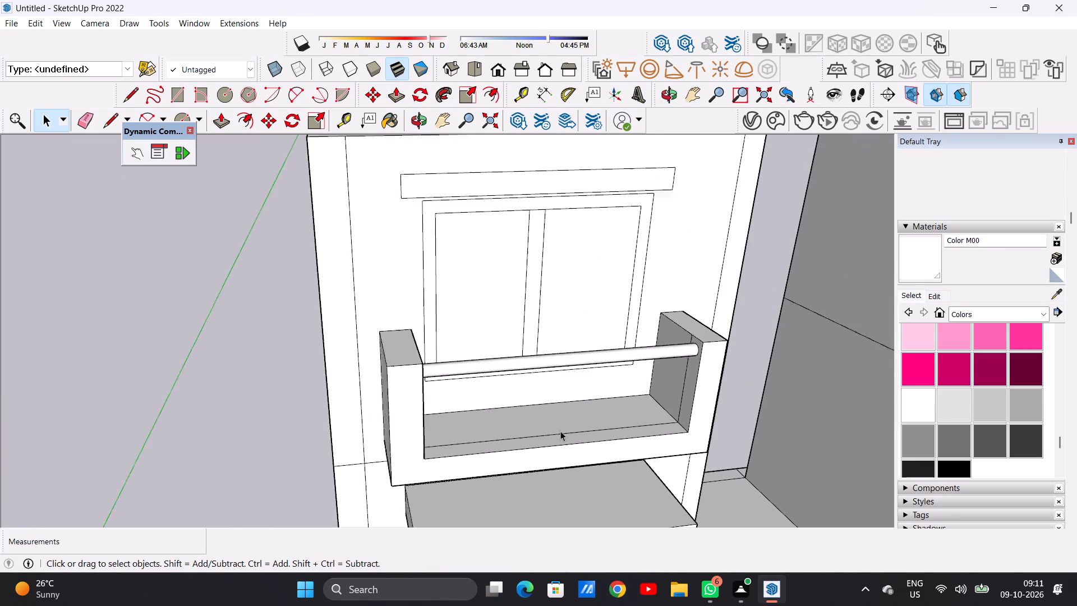
{"action": "scroll", "coordinate": [560, 431], "scroll_direction": "down", "scroll_amount": 1}
{"action": "middle_click_drag", "start_coordinate": [415, 337], "coordinate": [390, 300]}
{"action": "scroll", "coordinate": [398, 339], "scroll_direction": "down", "scroll_amount": 9}
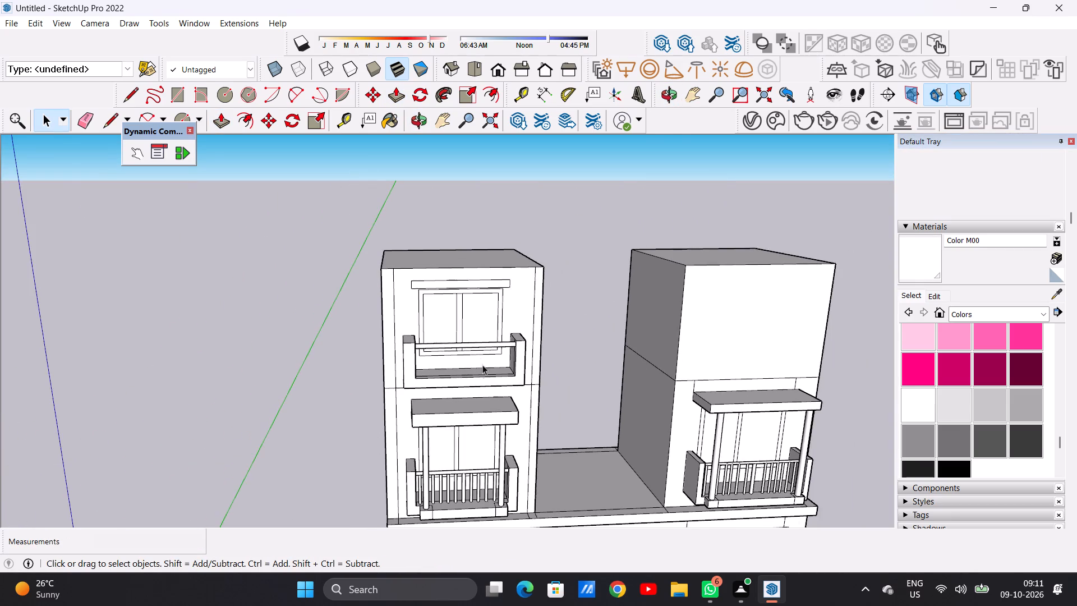
{"action": "scroll", "coordinate": [486, 378], "scroll_direction": "down", "scroll_amount": 2}
{"action": "middle_click_drag", "start_coordinate": [485, 334], "coordinate": [440, 425]}
{"action": "scroll", "coordinate": [467, 397], "scroll_direction": "up", "scroll_amount": 7}
{"action": "scroll", "coordinate": [538, 374], "scroll_direction": "up", "scroll_amount": 5}
{"action": "middle_click_drag", "start_coordinate": [419, 399], "coordinate": [454, 398]}
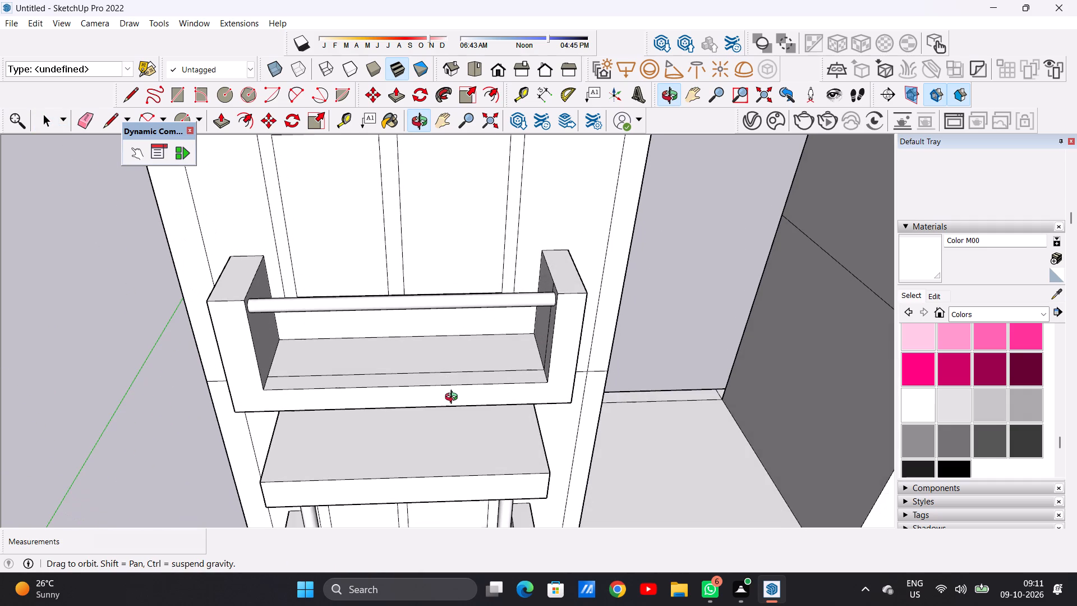
Draw a circle of about 11/16" radius on the balcony floor's narrow front strip, close to the right side wall.
{"action": "middle_click_drag", "start_coordinate": [454, 398], "coordinate": [454, 400]}
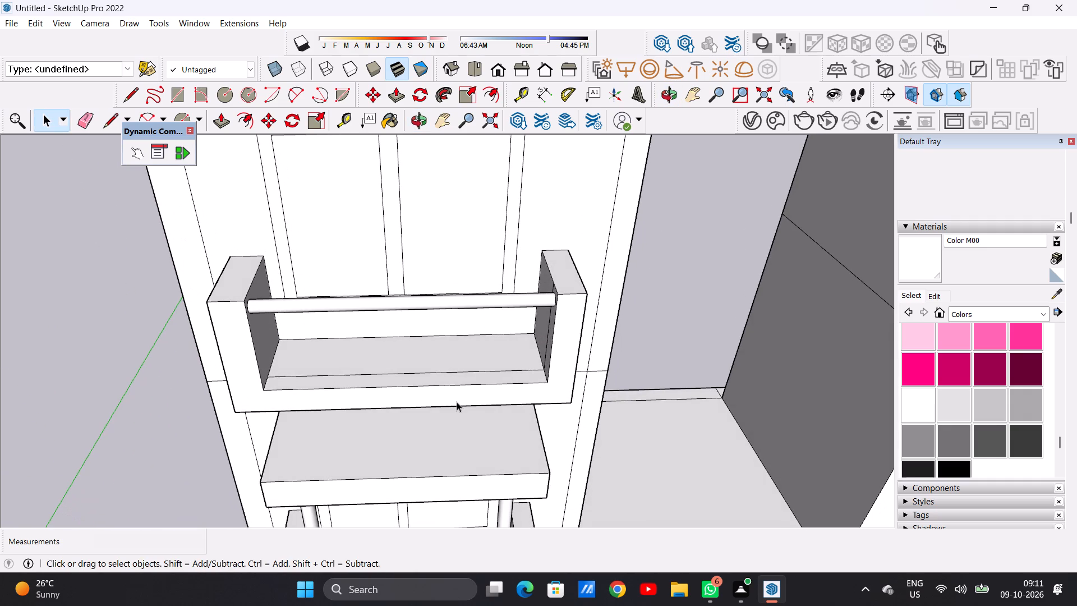
{"action": "key", "text": "l"}
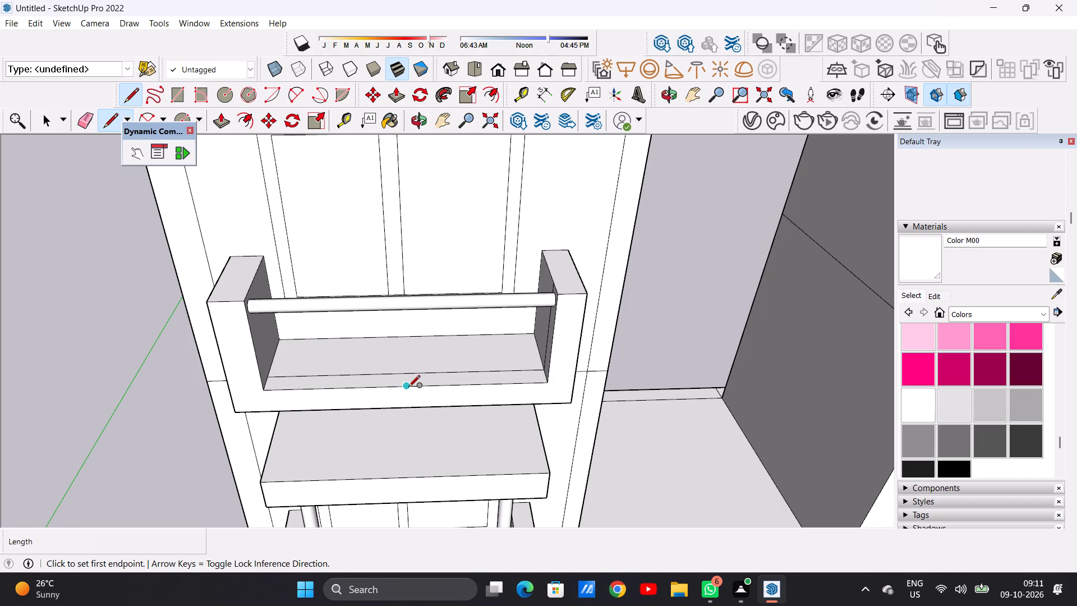
{"action": "key", "text": "c"}
{"action": "scroll", "coordinate": [411, 377], "scroll_direction": "up", "scroll_amount": 13}
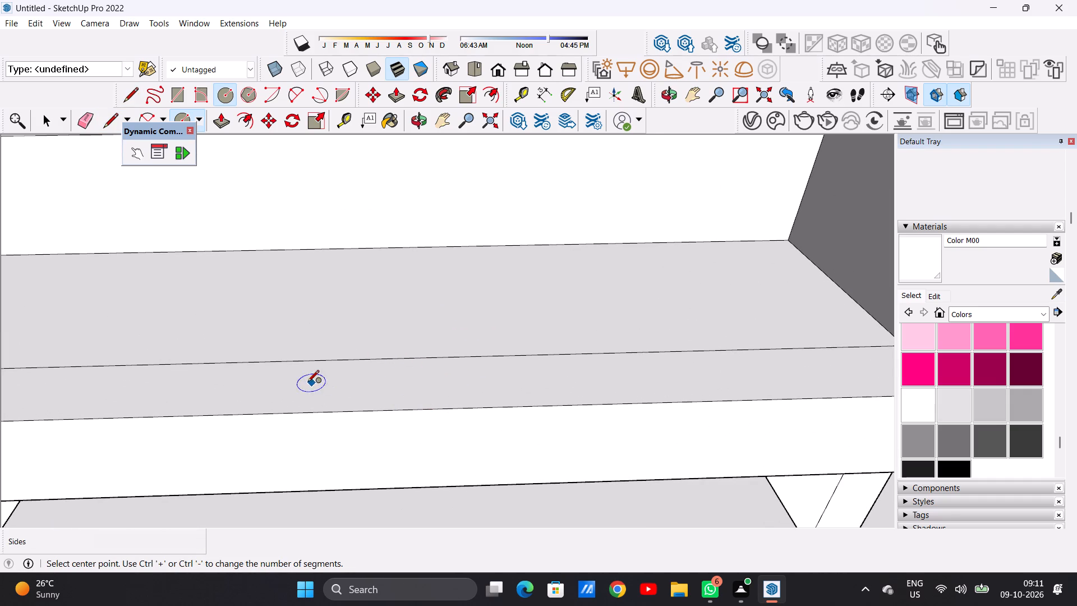
{"action": "scroll", "coordinate": [437, 393], "scroll_direction": "down", "scroll_amount": 14}
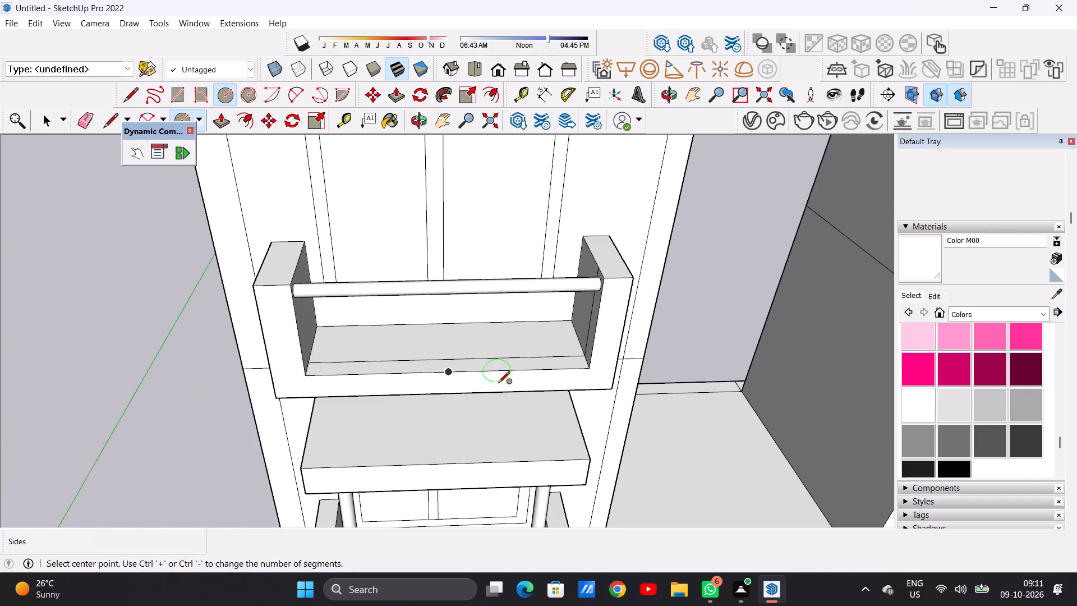
{"action": "scroll", "coordinate": [498, 381], "scroll_direction": "up", "scroll_amount": 6}
{"action": "scroll", "coordinate": [453, 377], "scroll_direction": "up", "scroll_amount": 3}
{"action": "key", "text": "space"}
{"action": "type", "text": "C"}
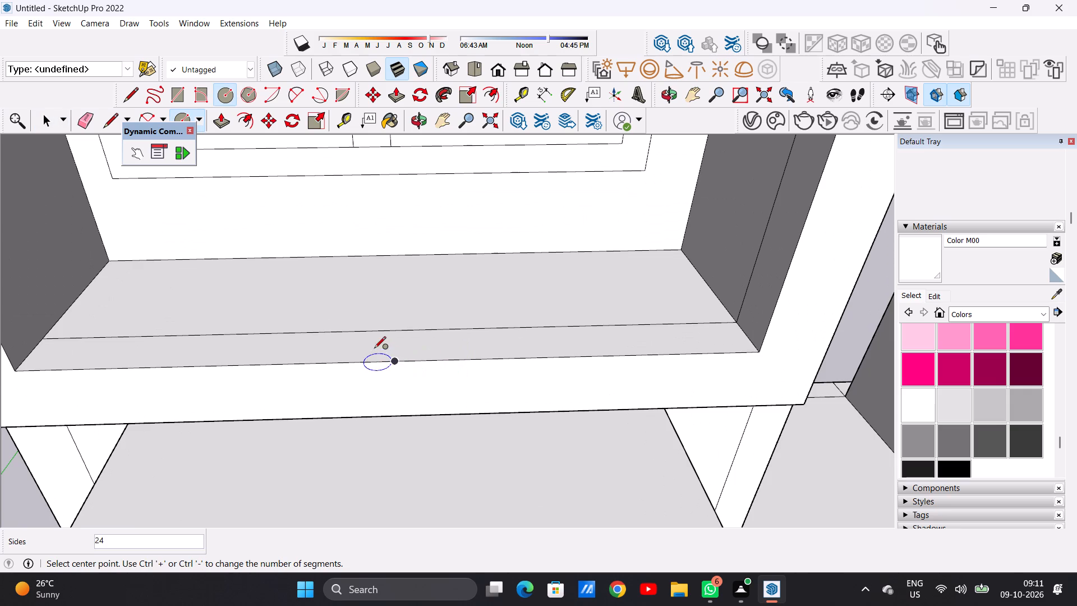
{"action": "scroll", "coordinate": [374, 348], "scroll_direction": "up", "scroll_amount": 6}
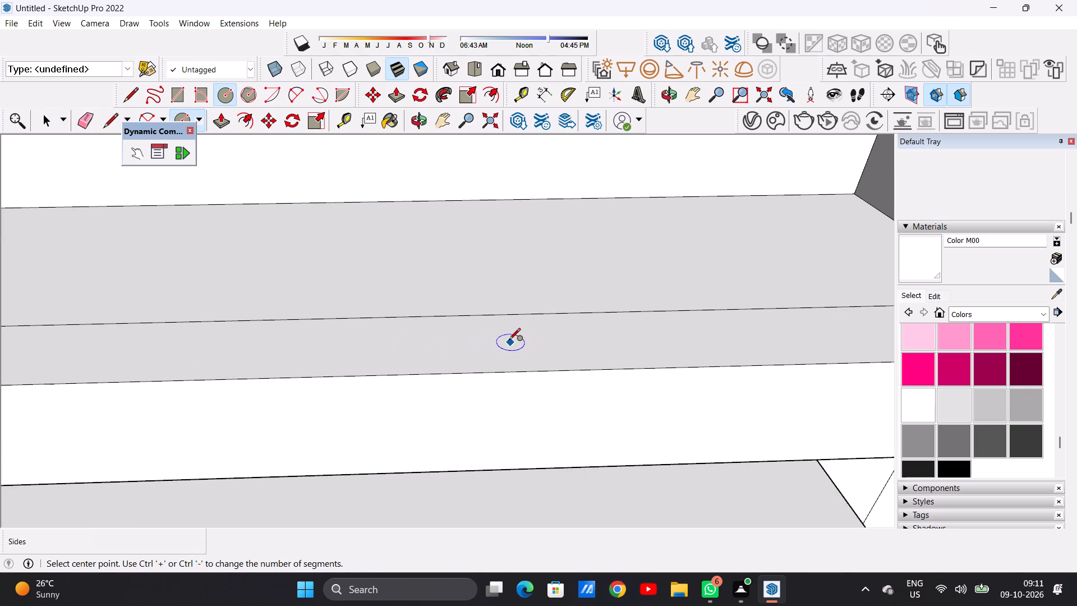
{"action": "key", "text": "space"}
{"action": "key", "text": "c"}
{"action": "scroll", "coordinate": [352, 349], "scroll_direction": "down", "scroll_amount": 3}
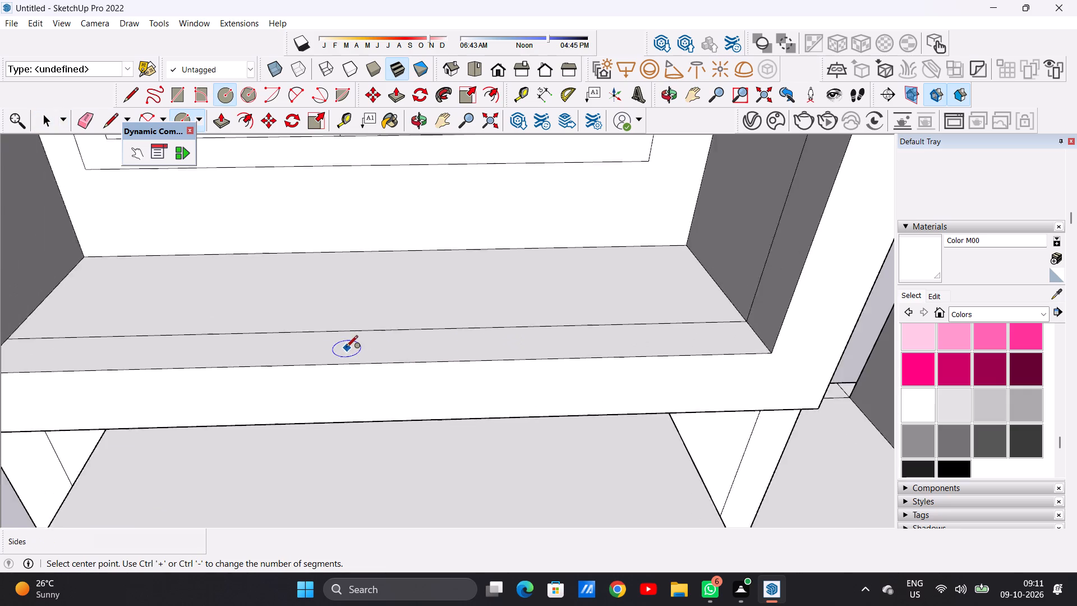
{"action": "scroll", "coordinate": [346, 348], "scroll_direction": "down", "scroll_amount": 7}
{"action": "scroll", "coordinate": [602, 324], "scroll_direction": "up", "scroll_amount": 6}
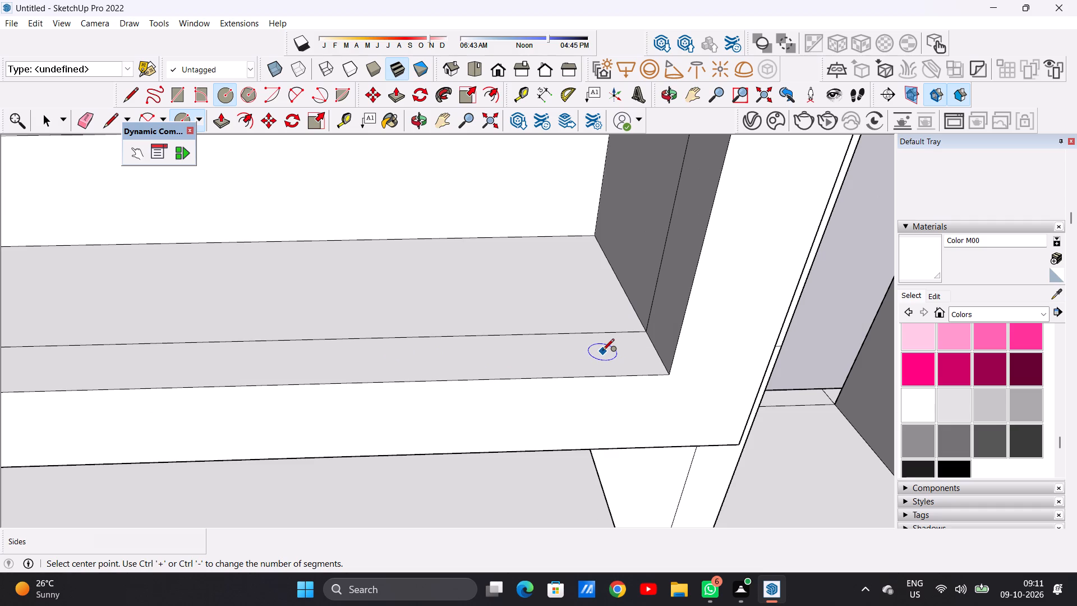
{"action": "scroll", "coordinate": [601, 353], "scroll_direction": "up", "scroll_amount": 7}
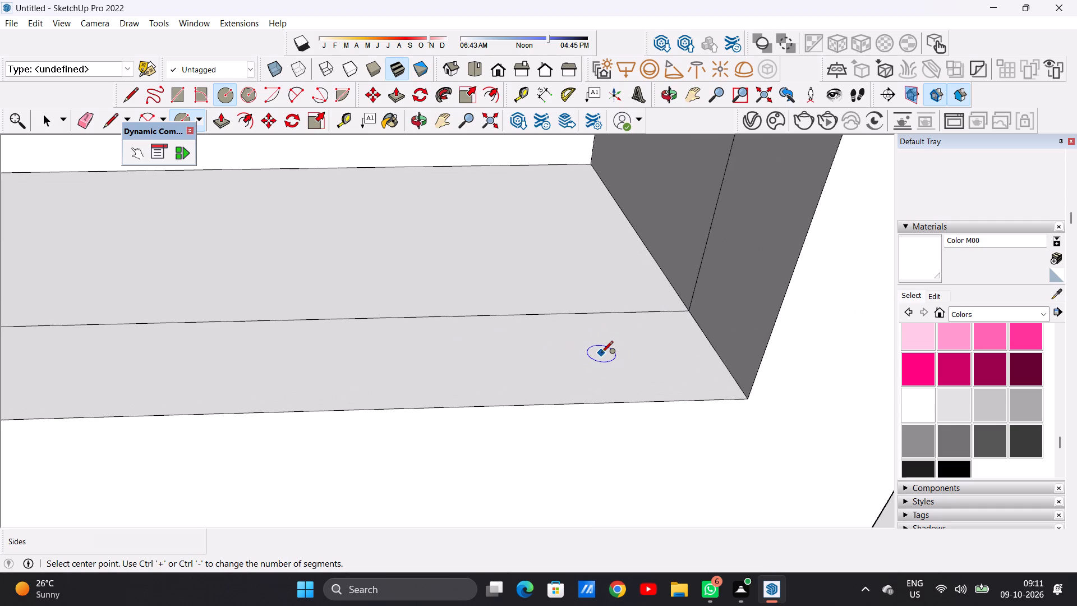
{"action": "left_click", "coordinate": [599, 355]}
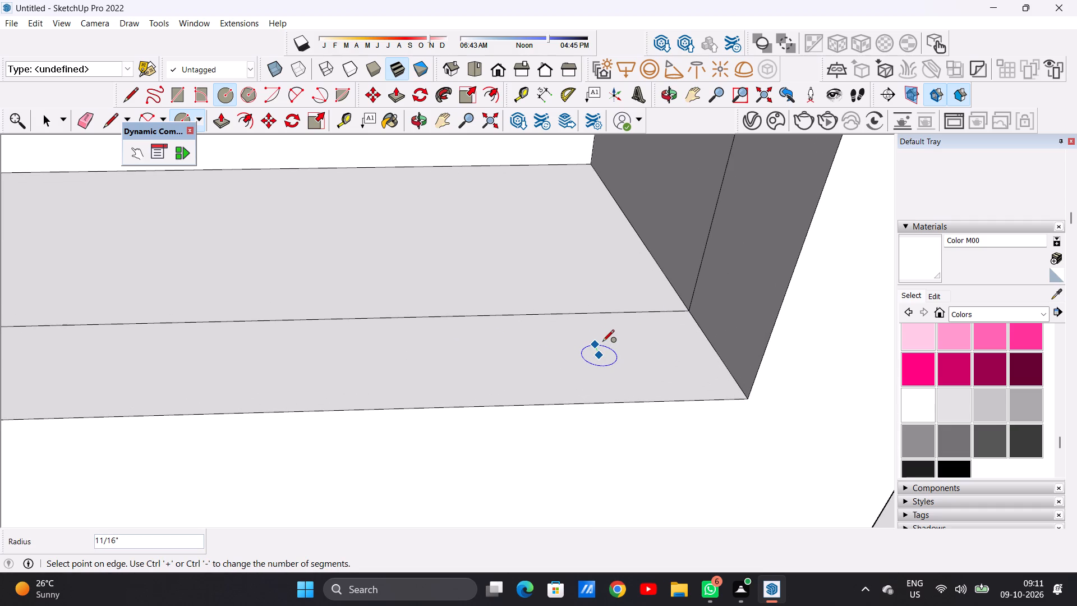
{"action": "left_click", "coordinate": [602, 342]}
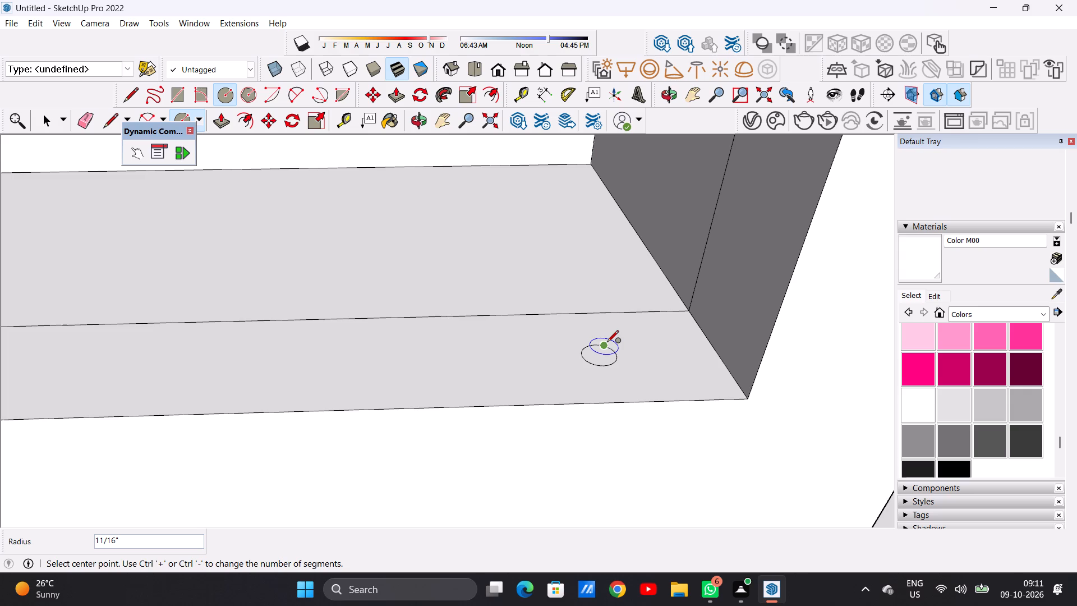
{"action": "key", "text": "space"}
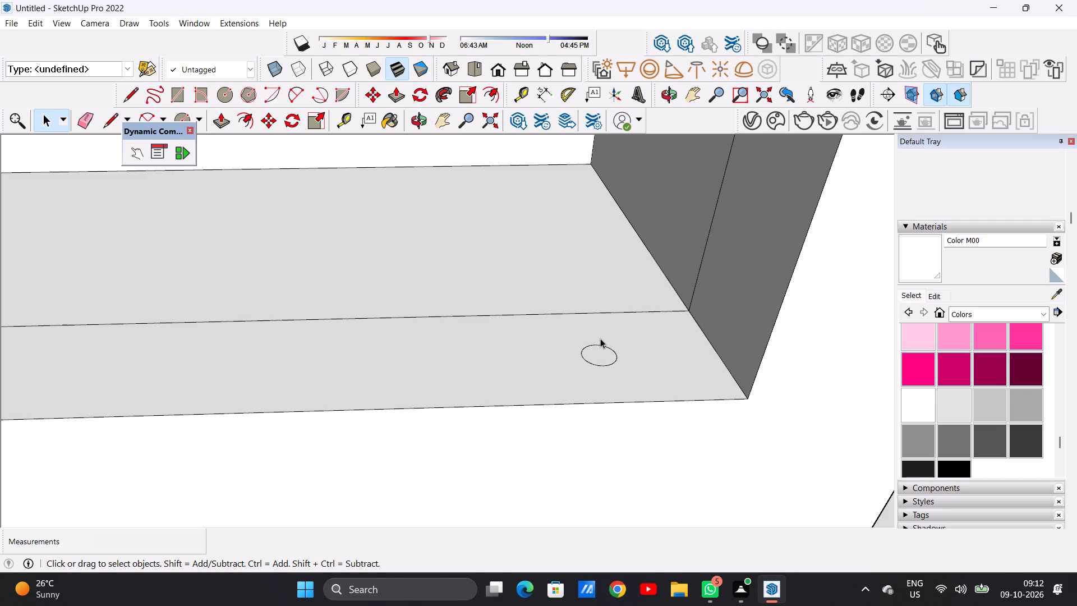
Move the circle about 3' along the front strip to around the middle of the balcony floor.
{"action": "scroll", "coordinate": [583, 337], "scroll_direction": "down", "scroll_amount": 10}
{"action": "scroll", "coordinate": [593, 338], "scroll_direction": "up", "scroll_amount": 7}
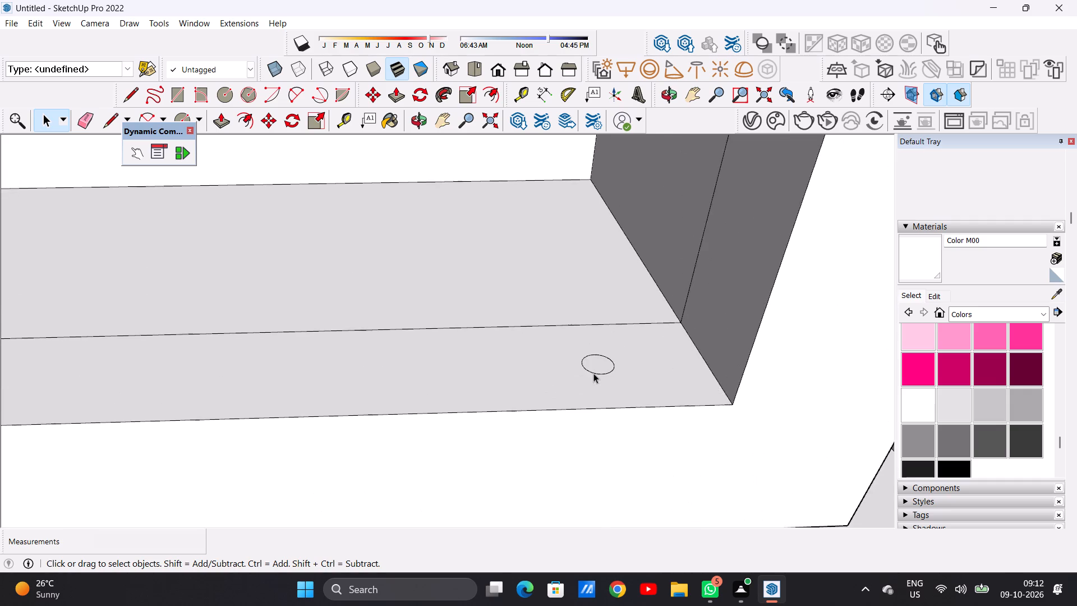
{"action": "scroll", "coordinate": [593, 373], "scroll_direction": "up", "scroll_amount": 7}
{"action": "double_click", "coordinate": [595, 366]}
{"action": "double_click", "coordinate": [599, 365]}
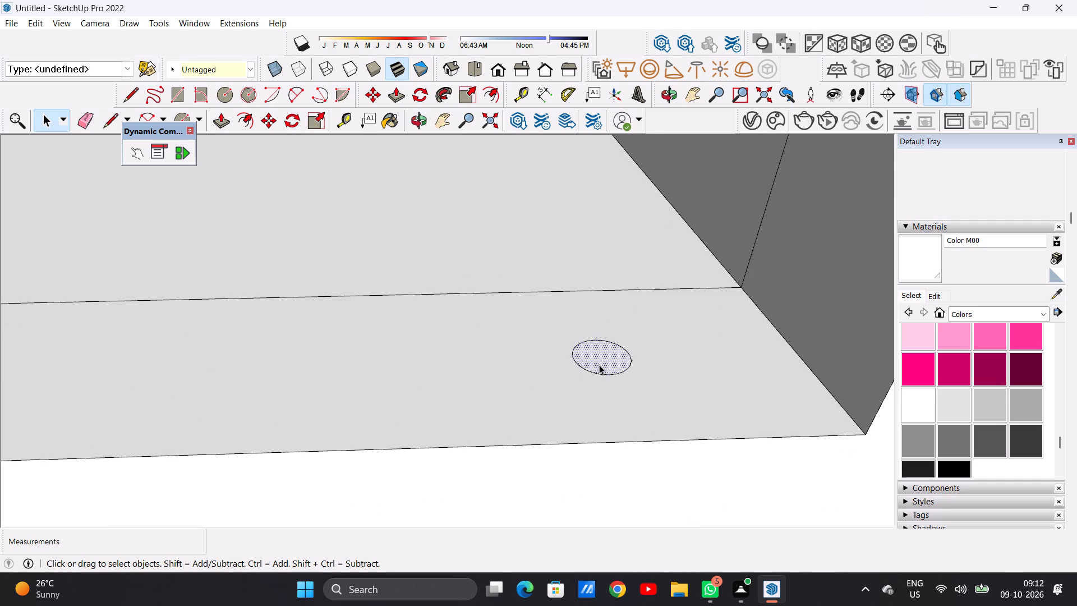
{"action": "key", "text": "m"}
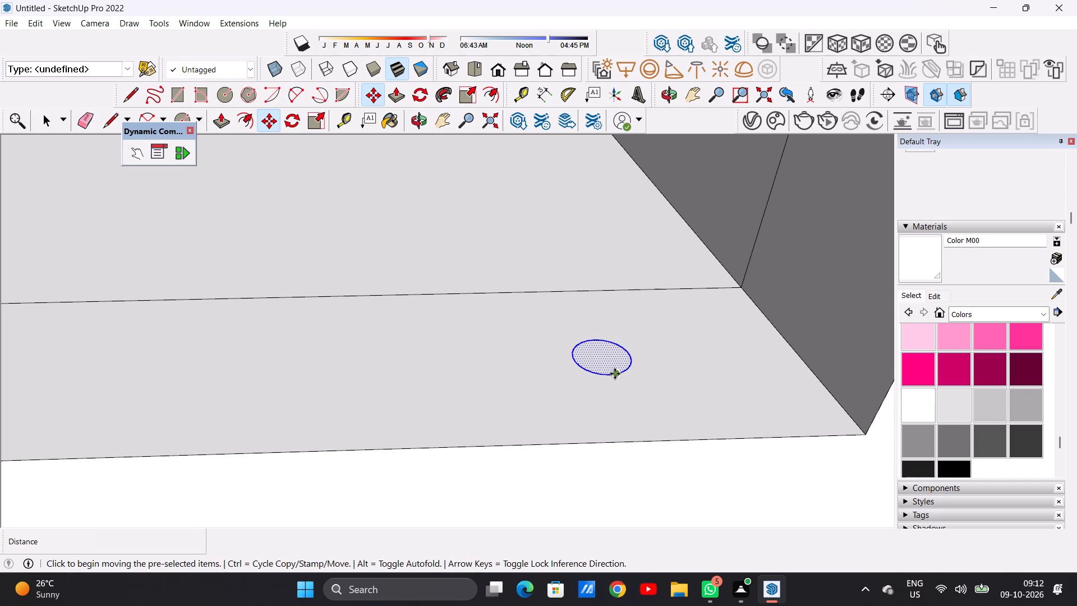
{"action": "left_click", "coordinate": [615, 374]}
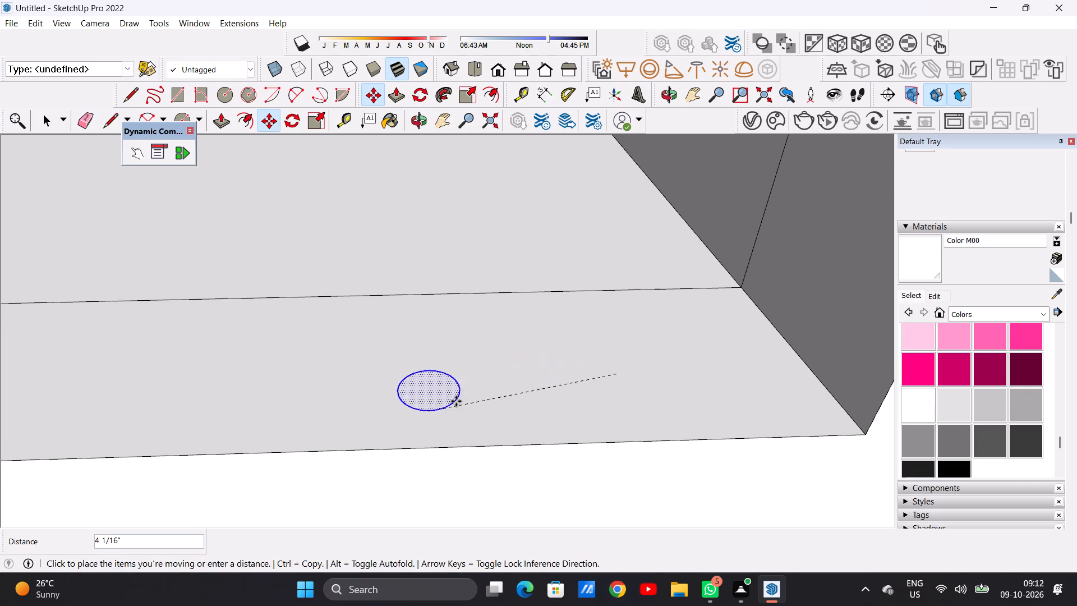
{"action": "scroll", "coordinate": [687, 360], "scroll_direction": "down", "scroll_amount": 16}
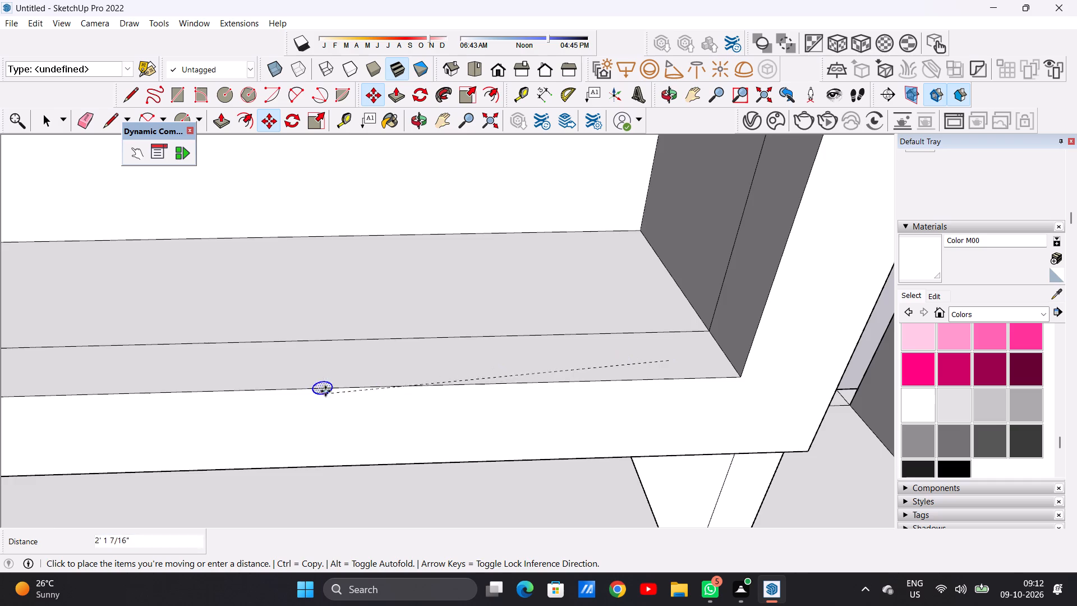
{"action": "scroll", "coordinate": [541, 378], "scroll_direction": "down", "scroll_amount": 10}
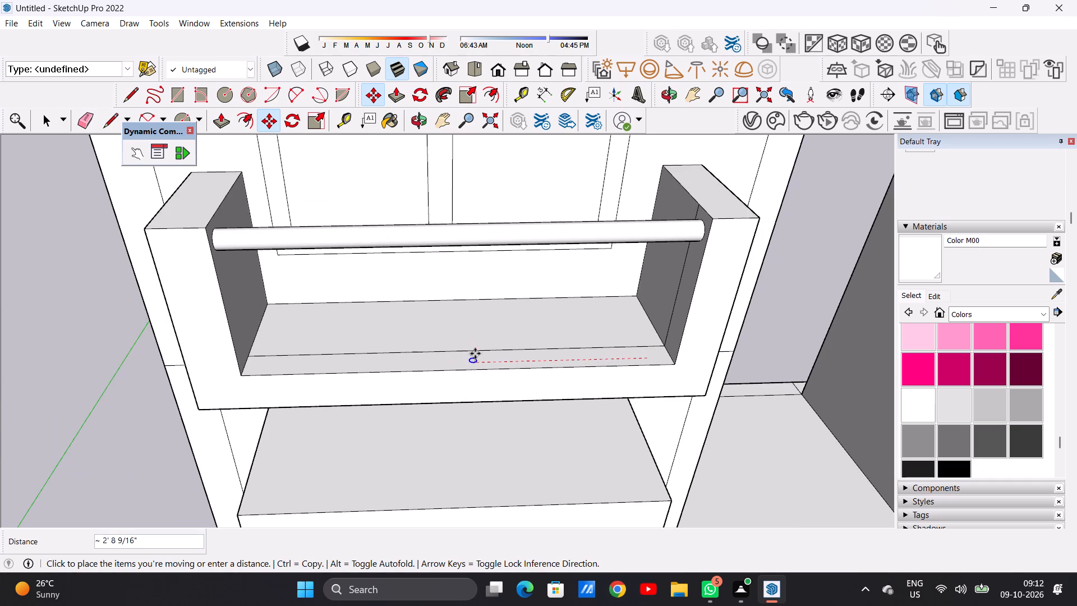
{"action": "scroll", "coordinate": [460, 362], "scroll_direction": "up", "scroll_amount": 12}
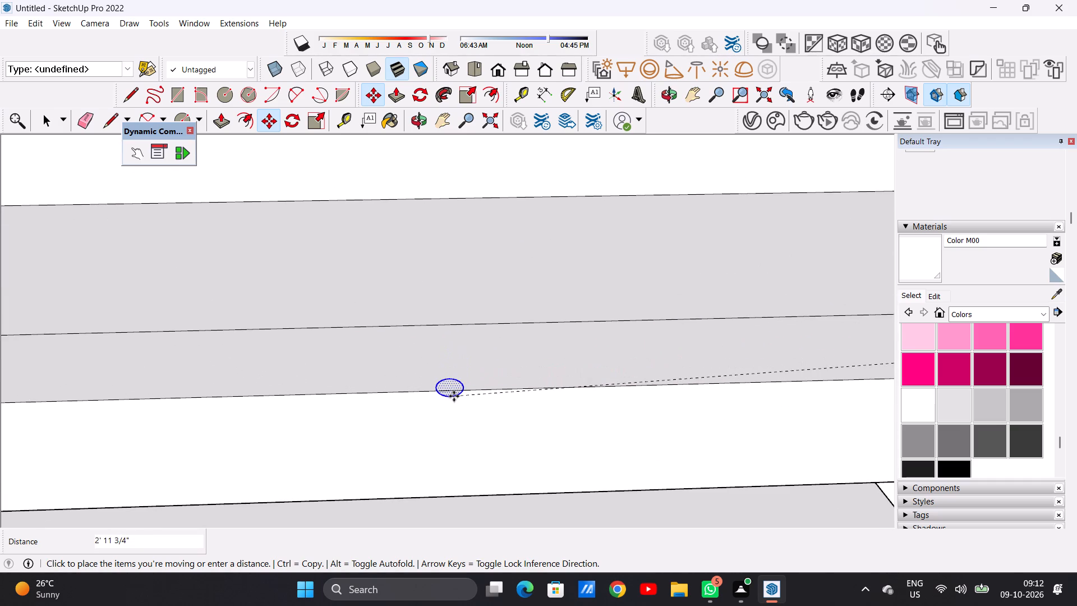
{"action": "left_click", "coordinate": [444, 364]}
{"action": "scroll", "coordinate": [459, 378], "scroll_direction": "down", "scroll_amount": 18}
{"action": "middle_click_drag", "start_coordinate": [495, 377], "coordinate": [490, 331]}
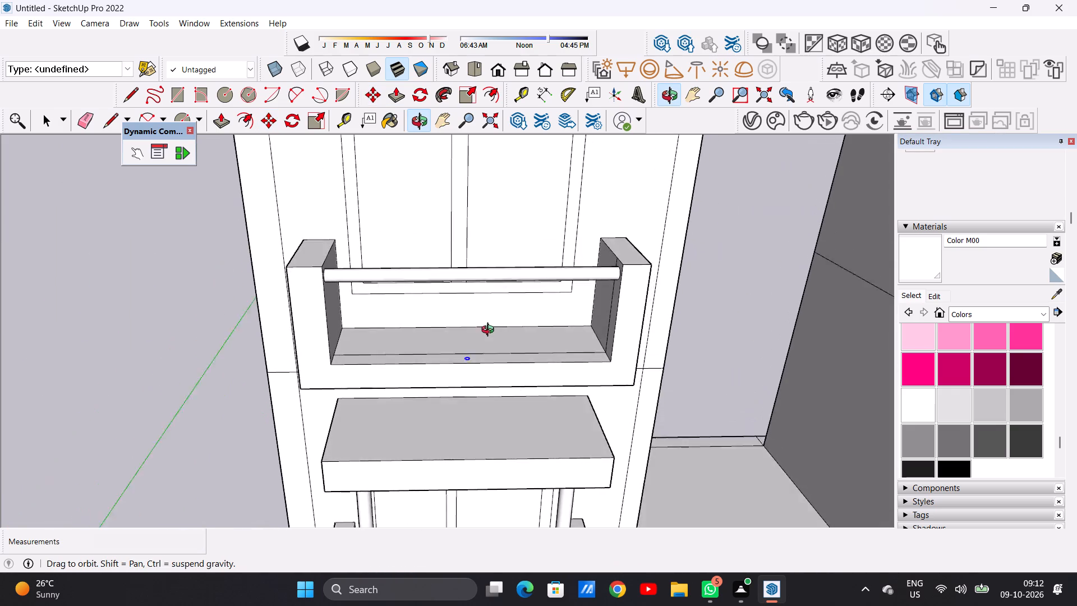
{"action": "middle_click_drag", "start_coordinate": [490, 331], "coordinate": [478, 402]}
{"action": "scroll", "coordinate": [476, 379], "scroll_direction": "up", "scroll_amount": 14}
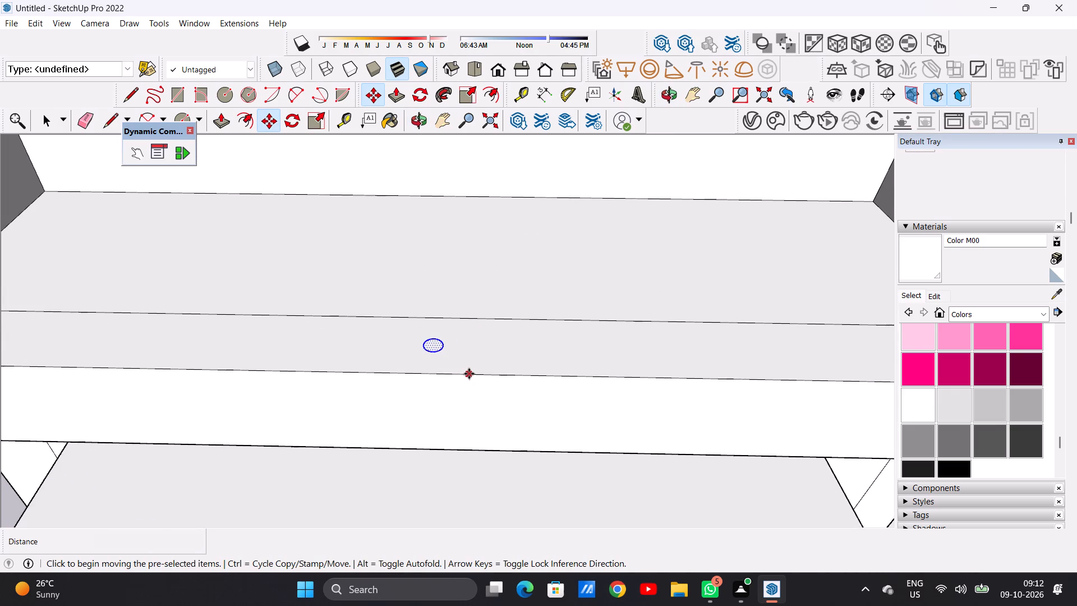
{"action": "key", "text": "space"}
{"action": "scroll", "coordinate": [443, 350], "scroll_direction": "up", "scroll_amount": 6}
{"action": "scroll", "coordinate": [456, 365], "scroll_direction": "down", "scroll_amount": 17}
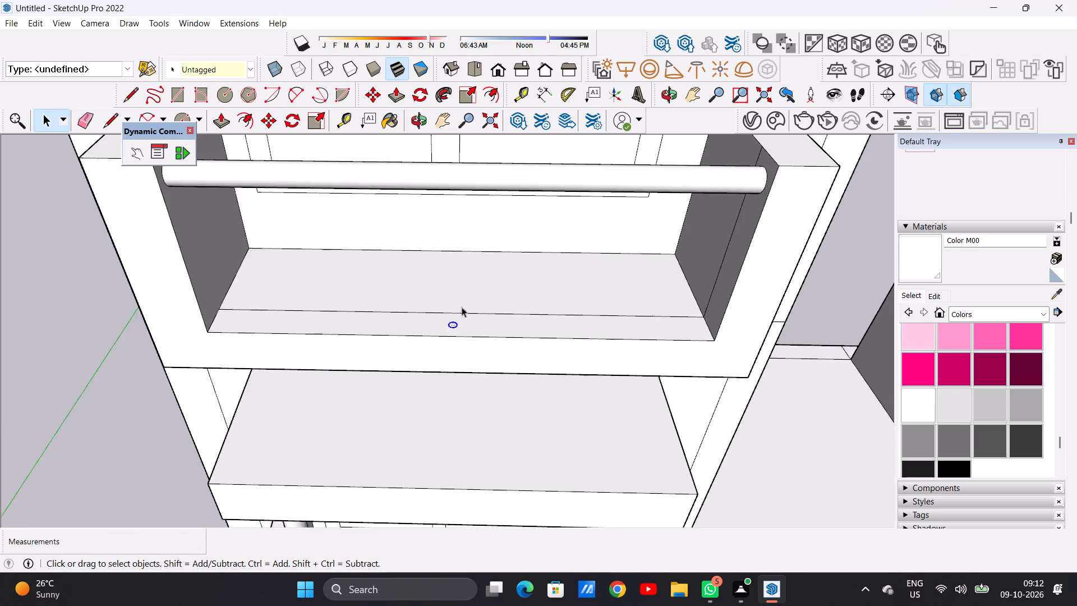
{"action": "scroll", "coordinate": [462, 307], "scroll_direction": "down", "scroll_amount": 3}
{"action": "left_click", "coordinate": [186, 454]}
Copy the circle about 3' along the front strip, back toward the right side wall.
{"action": "scroll", "coordinate": [447, 341], "scroll_direction": "up", "scroll_amount": 4}
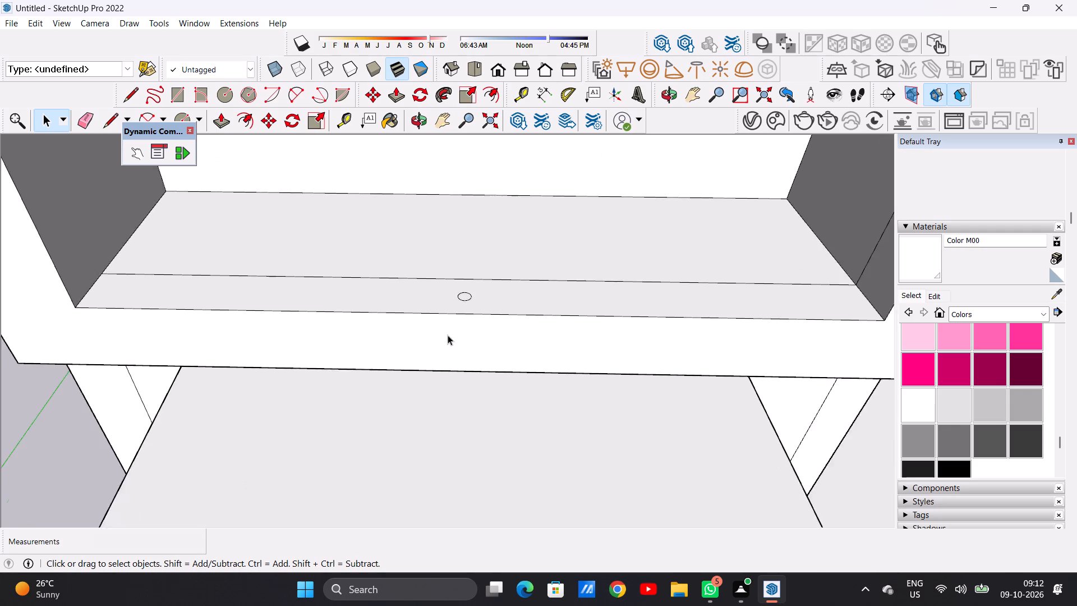
{"action": "scroll", "coordinate": [448, 335], "scroll_direction": "up", "scroll_amount": 10}
{"action": "middle_click_drag", "start_coordinate": [447, 299], "coordinate": [447, 425]}
{"action": "scroll", "coordinate": [427, 359], "scroll_direction": "down", "scroll_amount": 7}
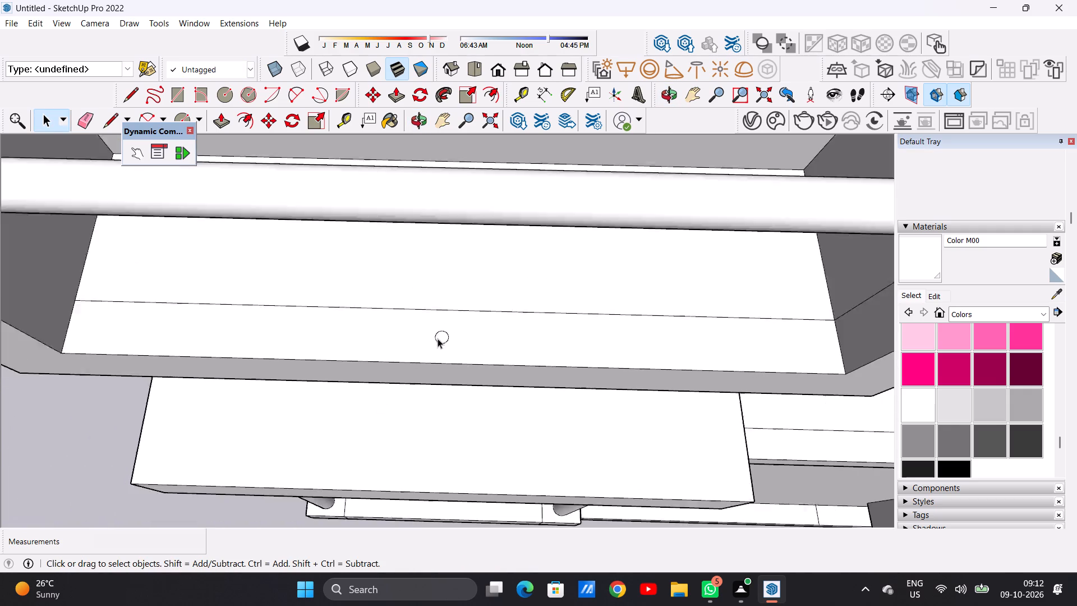
{"action": "scroll", "coordinate": [438, 338], "scroll_direction": "down", "scroll_amount": 8}
{"action": "scroll", "coordinate": [443, 336], "scroll_direction": "up", "scroll_amount": 18}
{"action": "double_click", "coordinate": [421, 327]}
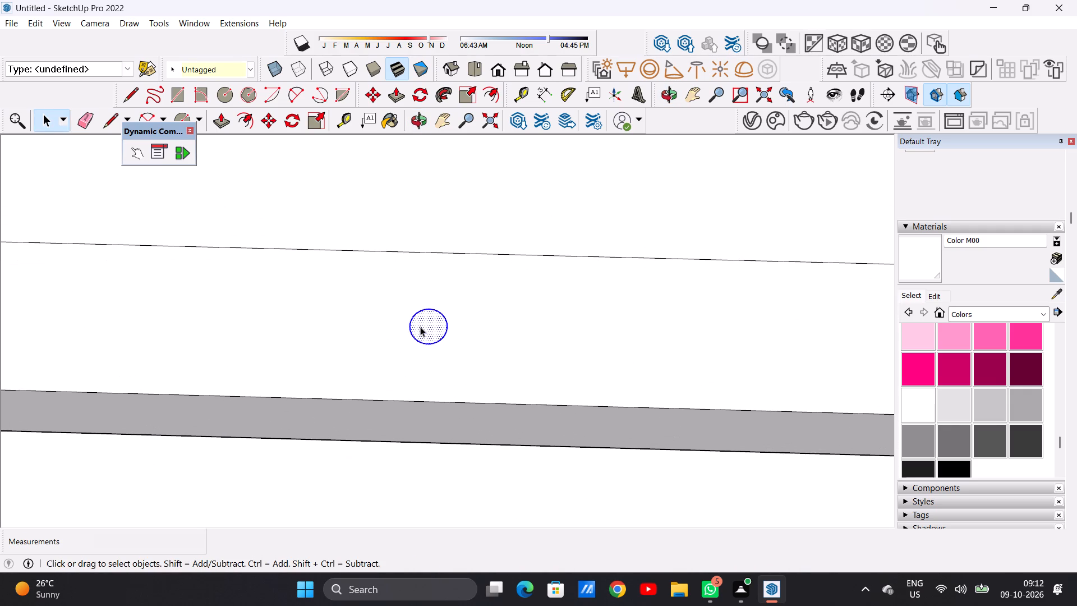
{"action": "key", "text": "m"}
{"action": "left_click", "coordinate": [443, 339]}
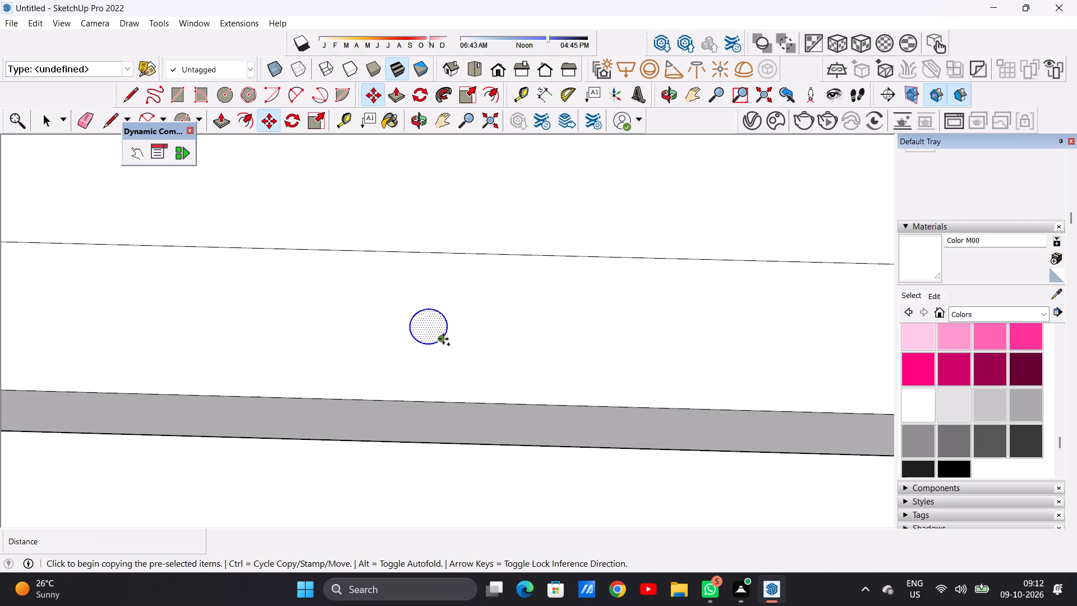
{"action": "scroll", "coordinate": [503, 345], "scroll_direction": "down", "scroll_amount": 9}
{"action": "scroll", "coordinate": [486, 341], "scroll_direction": "up", "scroll_amount": 1}
{"action": "scroll", "coordinate": [485, 340], "scroll_direction": "down", "scroll_amount": 3}
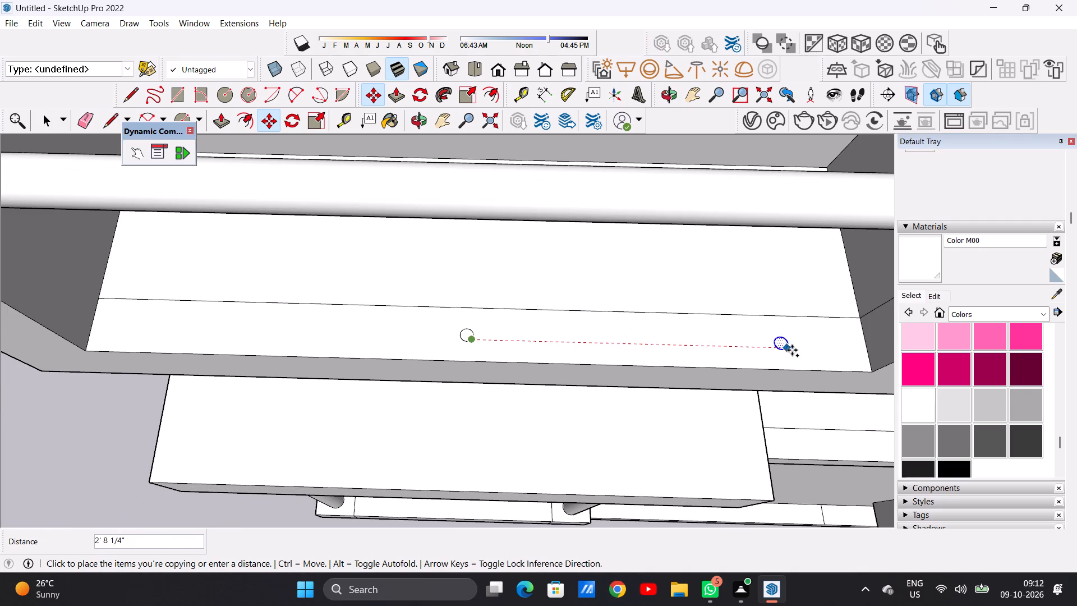
{"action": "left_click", "coordinate": [825, 346]}
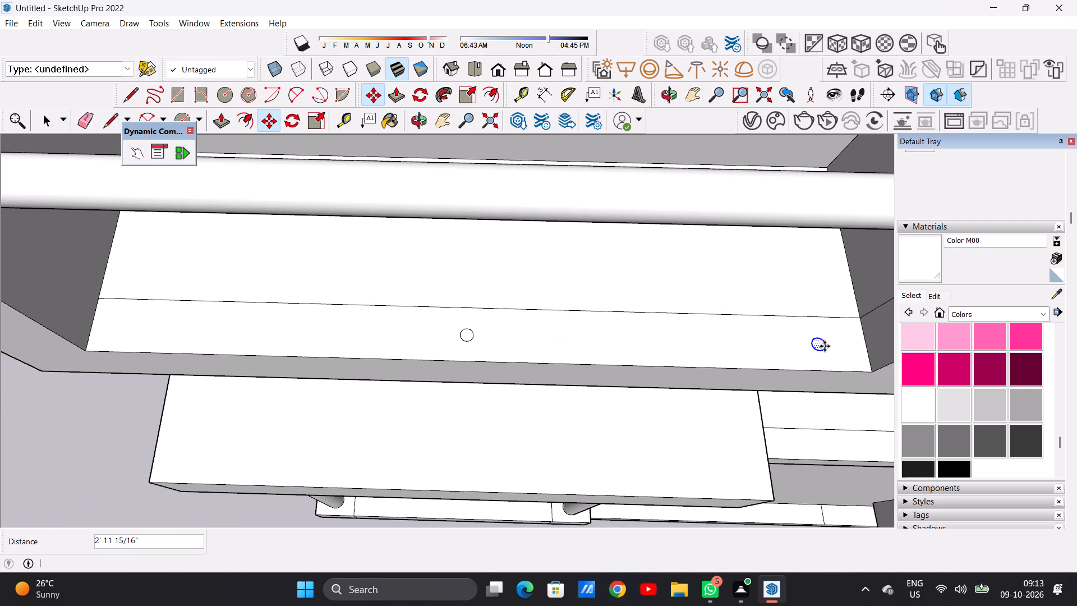
{"action": "key", "text": "space"}
Delete the circle at the middle of the balcony floor's front strip.
{"action": "scroll", "coordinate": [462, 344], "scroll_direction": "up", "scroll_amount": 8}
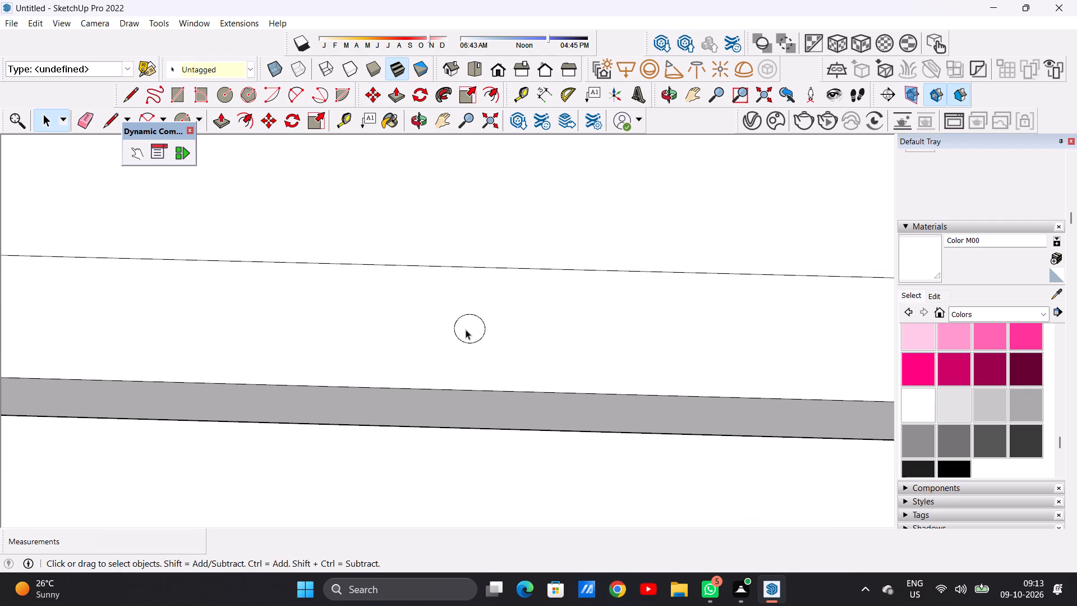
{"action": "double_click", "coordinate": [466, 329]}
{"action": "key", "text": "Delete"}
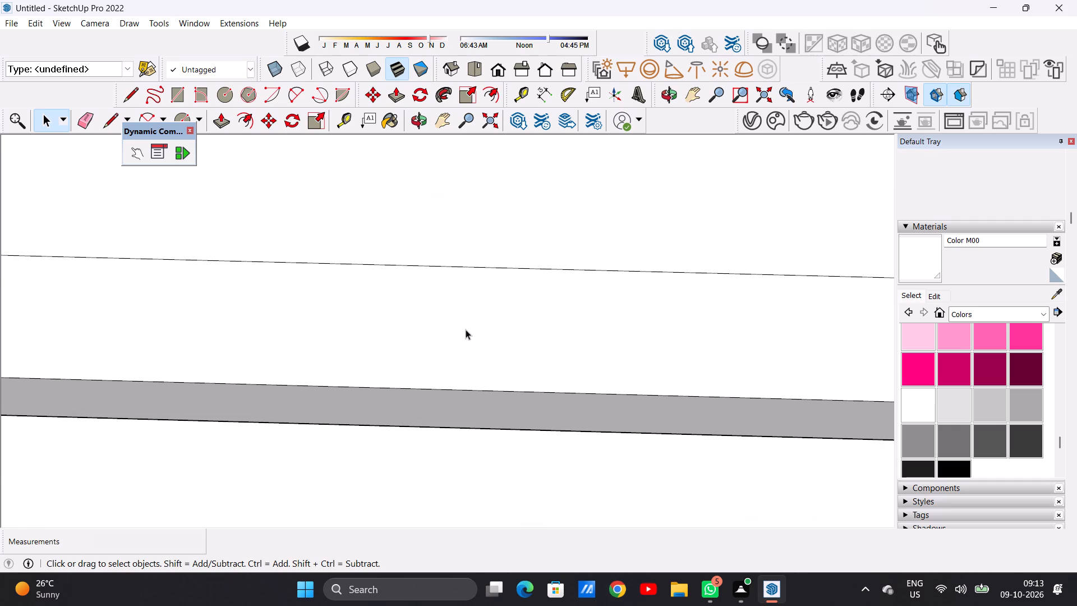
Draw a circle of about 7/8" radius at the middle of the balcony floor's front strip.
{"action": "key", "text": "c"}
{"action": "left_click", "coordinate": [466, 329]}
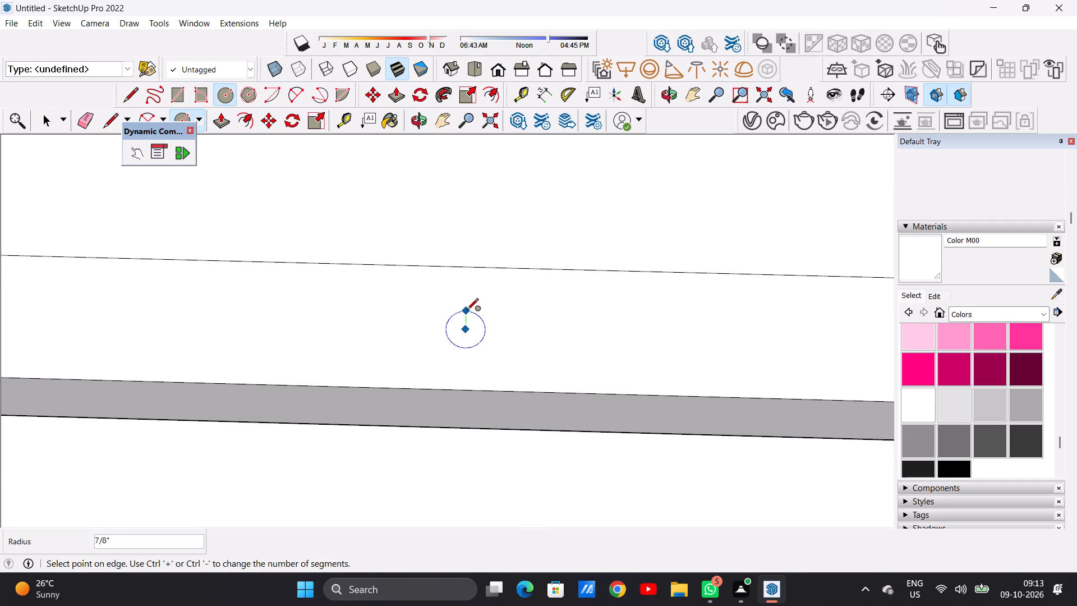
{"action": "left_click", "coordinate": [467, 311]}
{"action": "key", "text": "space"}
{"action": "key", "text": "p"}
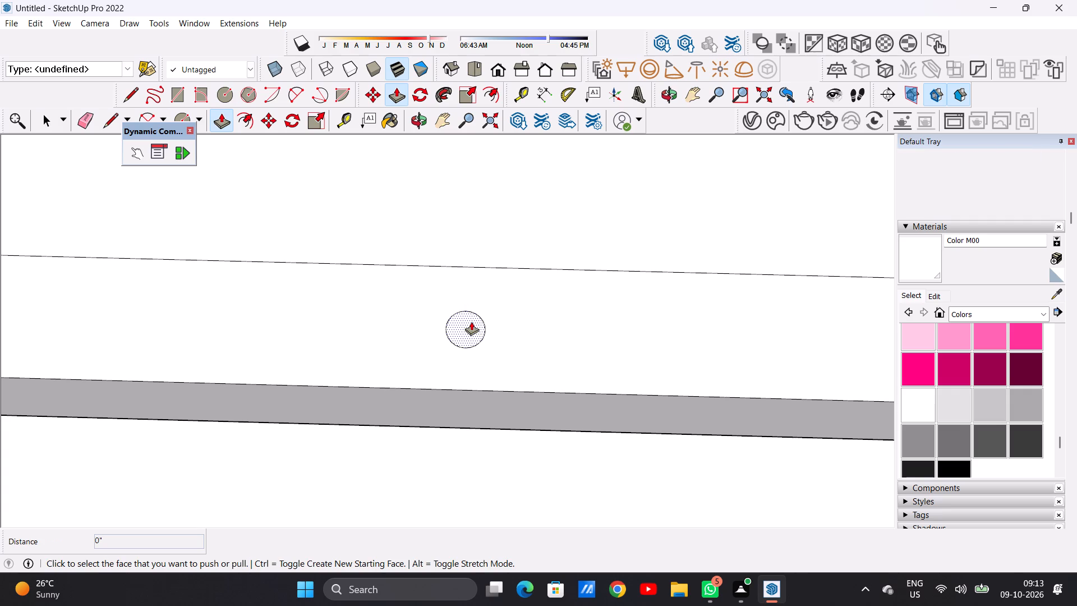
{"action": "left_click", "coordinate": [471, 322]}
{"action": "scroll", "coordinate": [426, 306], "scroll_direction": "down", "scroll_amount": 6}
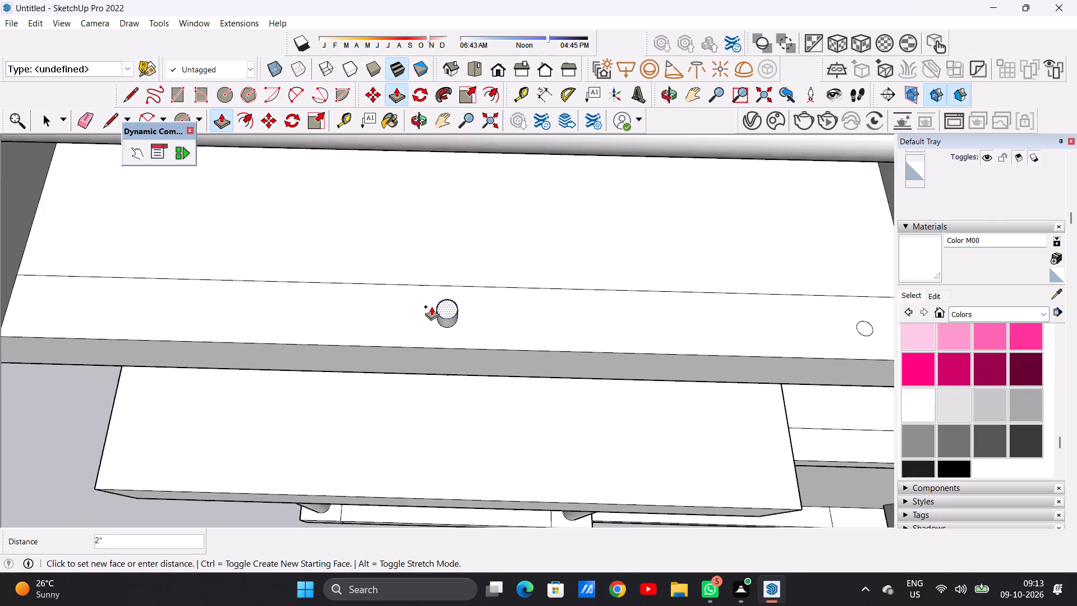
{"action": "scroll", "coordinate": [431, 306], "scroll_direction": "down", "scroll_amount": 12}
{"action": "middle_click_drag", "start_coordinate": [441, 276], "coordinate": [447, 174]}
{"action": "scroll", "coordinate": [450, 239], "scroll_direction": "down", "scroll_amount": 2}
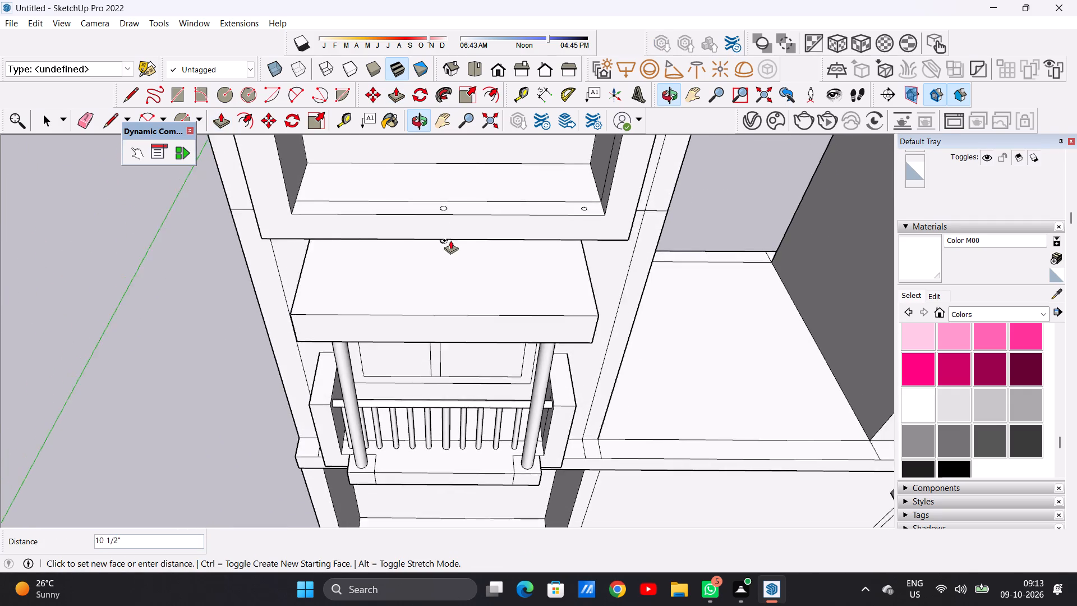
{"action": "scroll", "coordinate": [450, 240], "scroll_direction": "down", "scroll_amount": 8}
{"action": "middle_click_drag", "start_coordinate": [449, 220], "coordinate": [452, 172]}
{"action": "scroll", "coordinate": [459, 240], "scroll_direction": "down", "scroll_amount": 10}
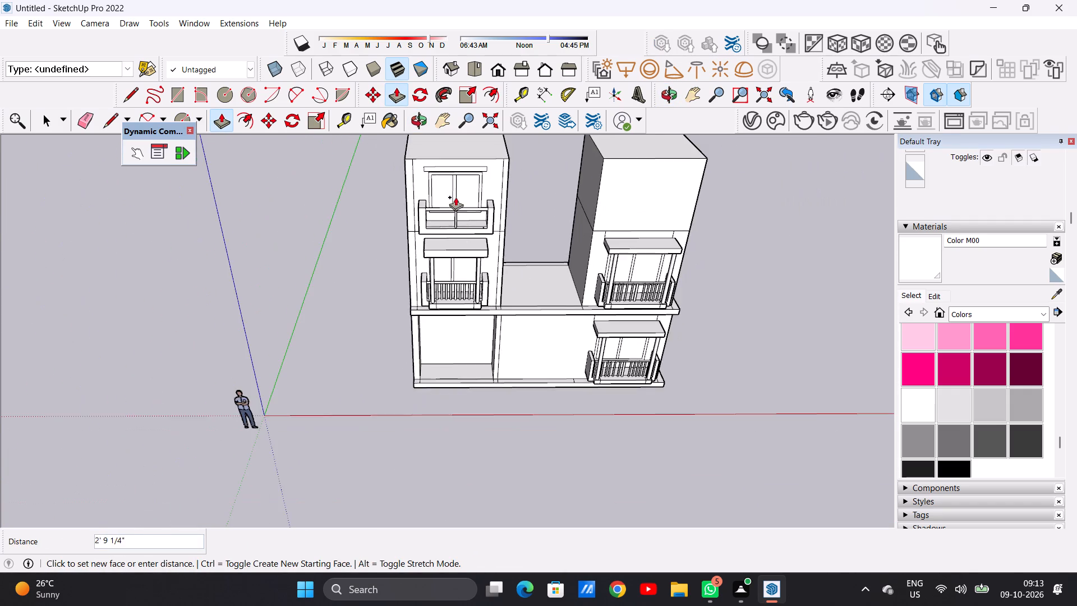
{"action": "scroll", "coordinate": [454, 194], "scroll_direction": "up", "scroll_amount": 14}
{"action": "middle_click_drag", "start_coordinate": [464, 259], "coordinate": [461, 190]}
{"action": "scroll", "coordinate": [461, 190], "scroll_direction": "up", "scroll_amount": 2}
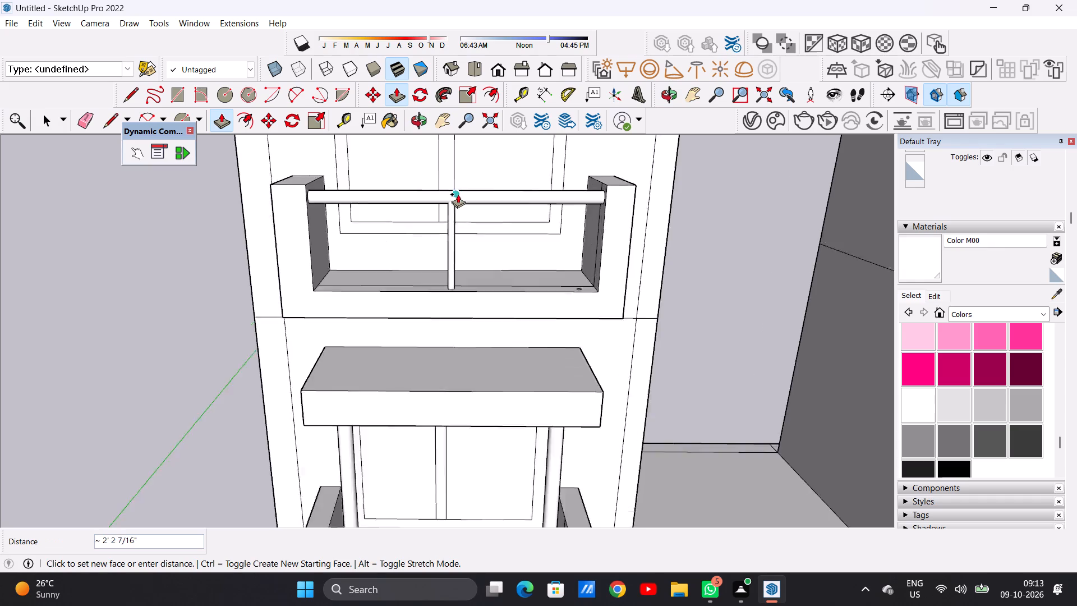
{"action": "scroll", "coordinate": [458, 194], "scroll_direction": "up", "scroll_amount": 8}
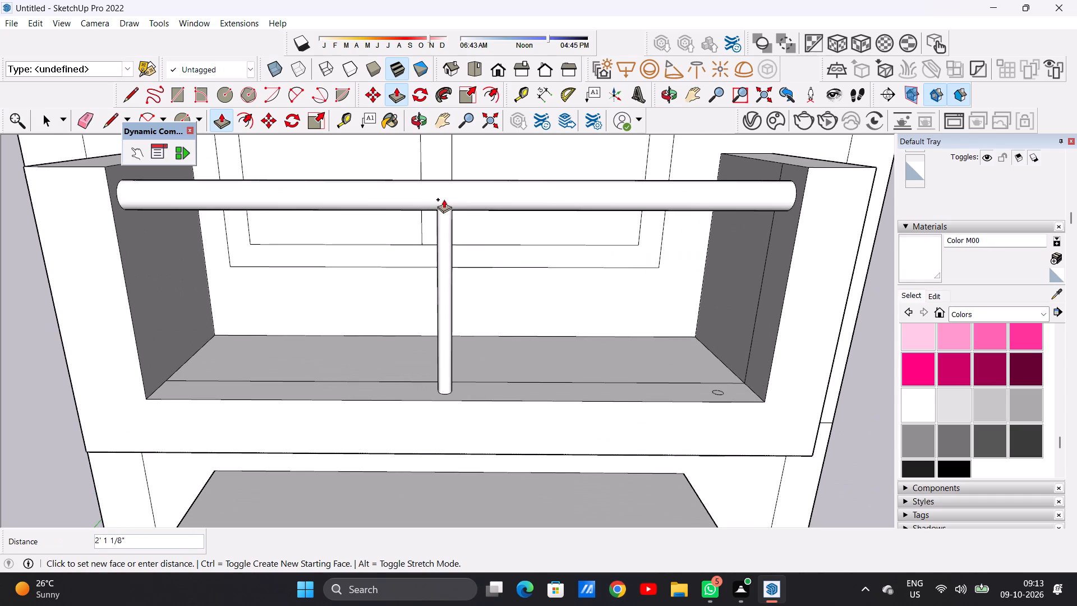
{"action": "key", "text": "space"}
Delete the circle at the middle of the top balcony floor's front strip.
{"action": "middle_click_drag", "start_coordinate": [446, 392], "coordinate": [443, 471]}
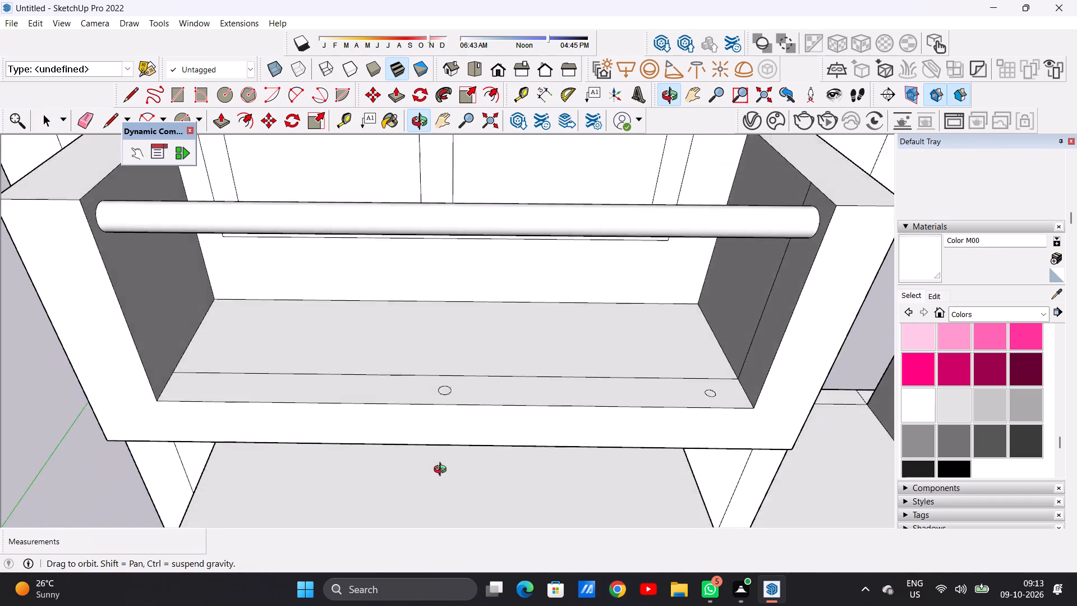
{"action": "middle_click_drag", "start_coordinate": [443, 471], "coordinate": [458, 522]}
{"action": "scroll", "coordinate": [457, 383], "scroll_direction": "up", "scroll_amount": 12}
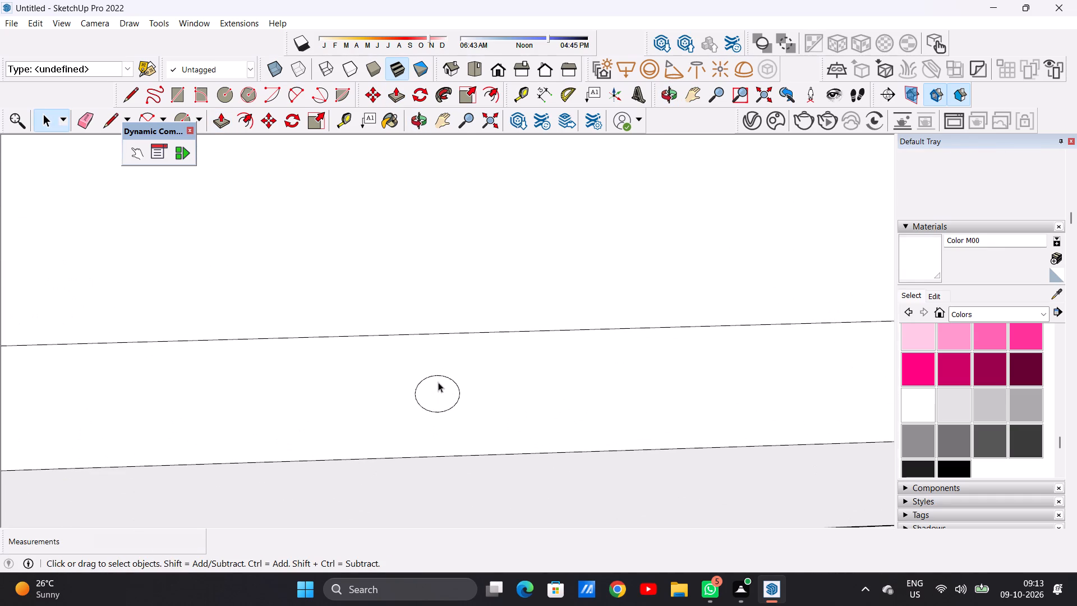
{"action": "double_click", "coordinate": [439, 389]}
{"action": "key", "text": "Delete"}
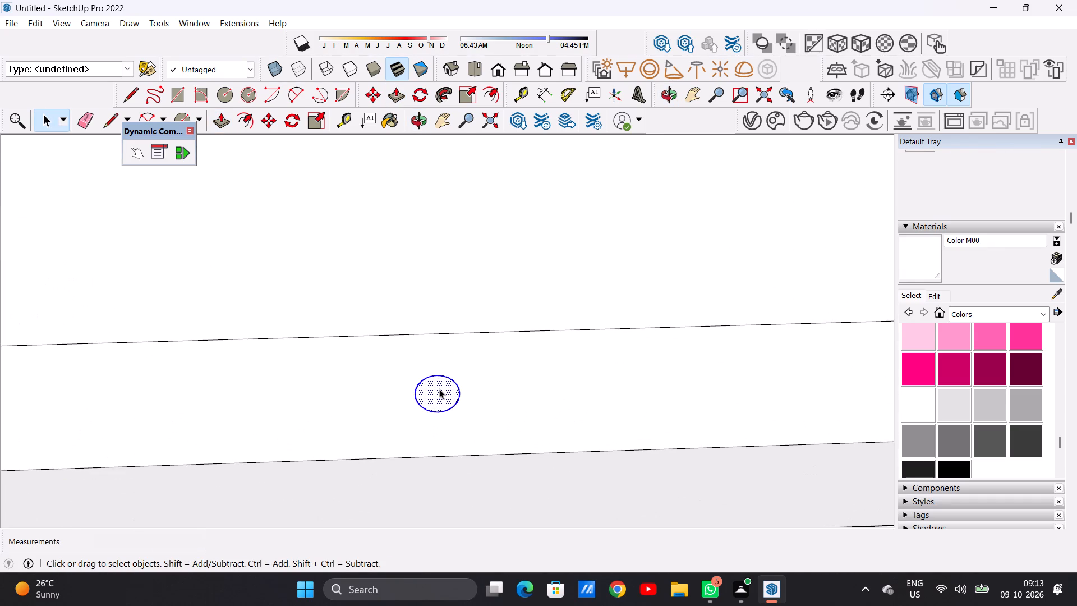
Redraw a circle of about 7/8" radius at the middle of the balcony floor's front strip.
{"action": "key", "text": "c"}
{"action": "left_click", "coordinate": [439, 389]}
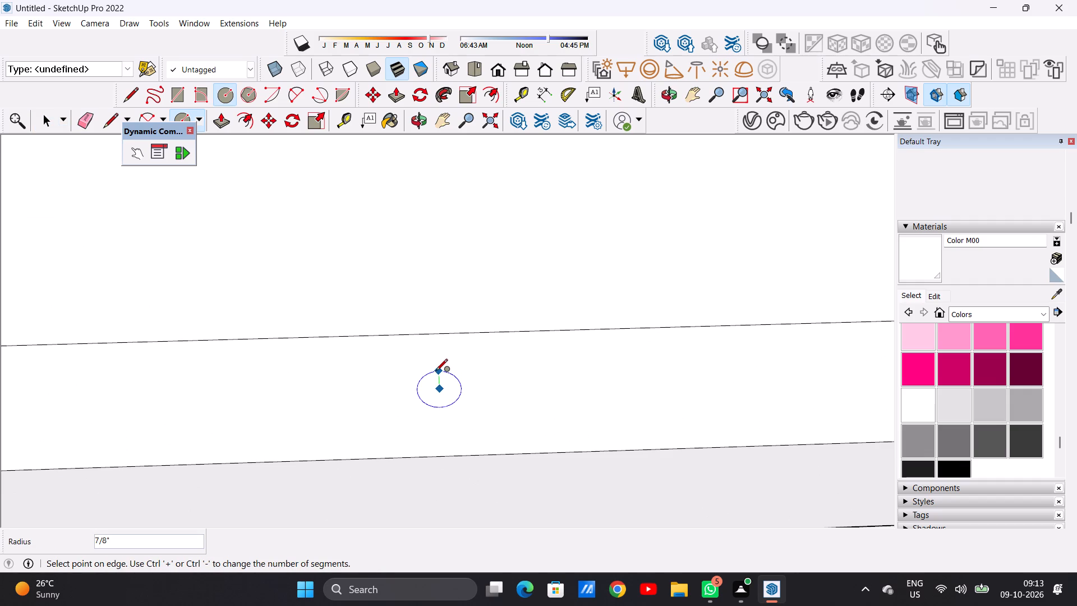
{"action": "left_click", "coordinate": [436, 371]}
{"action": "key", "text": "space"}
Push/Pull the middle circle up about 2' 7/8" to the handrail to form a round baluster.
{"action": "type", "text": "P"}
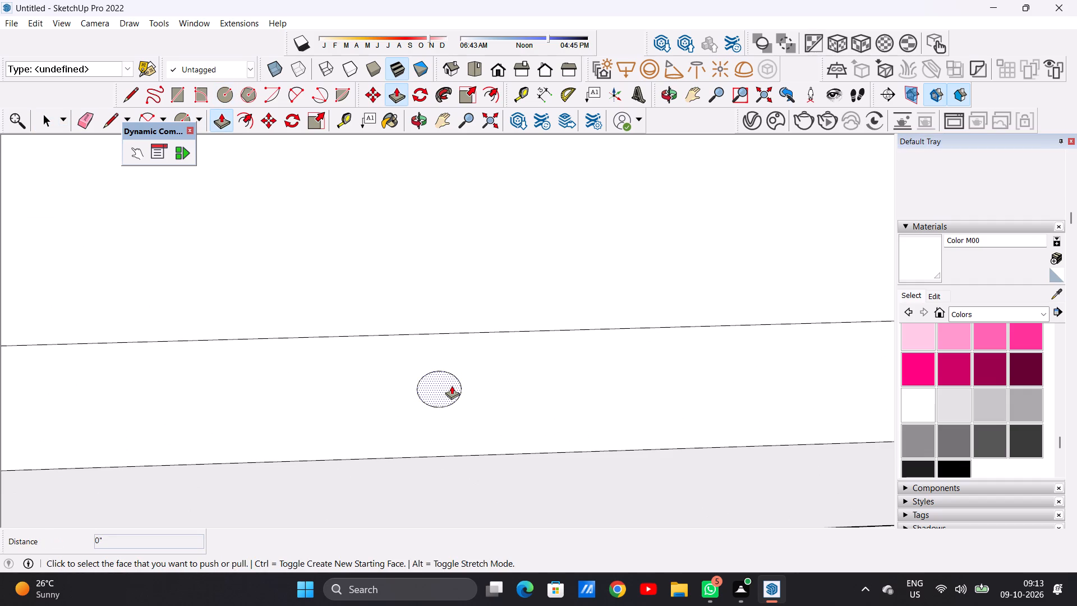
{"action": "left_click", "coordinate": [452, 385]}
{"action": "scroll", "coordinate": [455, 352], "scroll_direction": "down", "scroll_amount": 11}
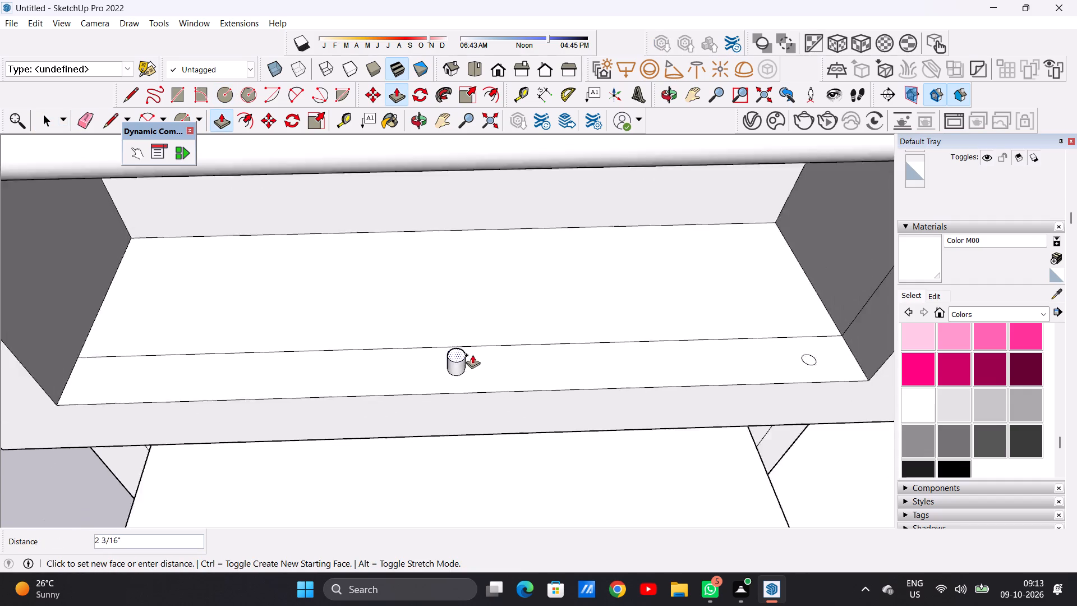
{"action": "scroll", "coordinate": [472, 355], "scroll_direction": "down", "scroll_amount": 8}
{"action": "middle_click_drag", "start_coordinate": [462, 341], "coordinate": [469, 262]}
{"action": "scroll", "coordinate": [471, 221], "scroll_direction": "up", "scroll_amount": 6}
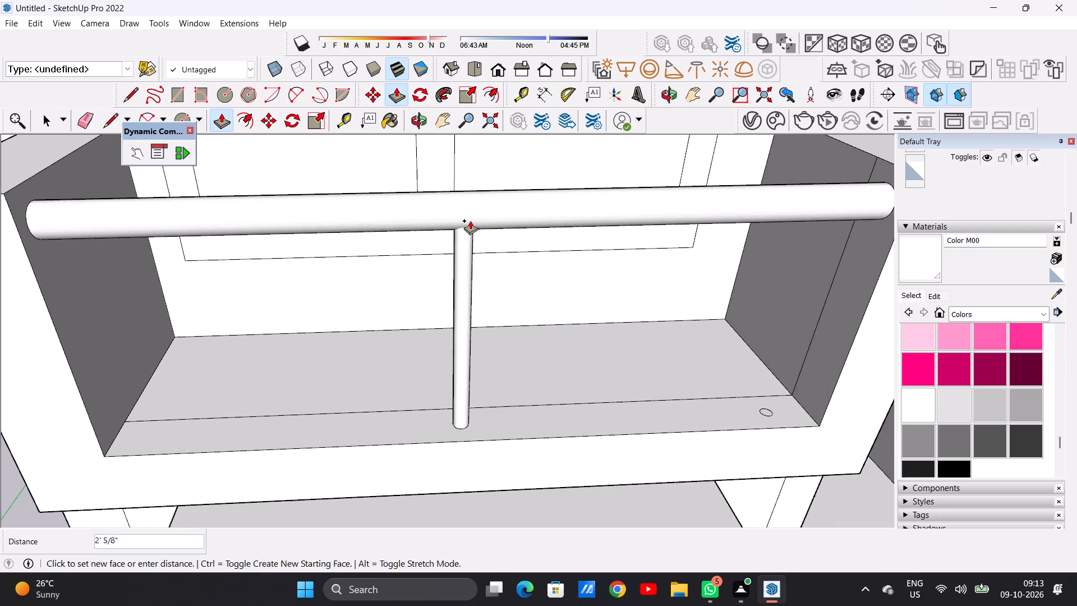
{"action": "scroll", "coordinate": [470, 221], "scroll_direction": "up", "scroll_amount": 2}
{"action": "left_click", "coordinate": [464, 217]}
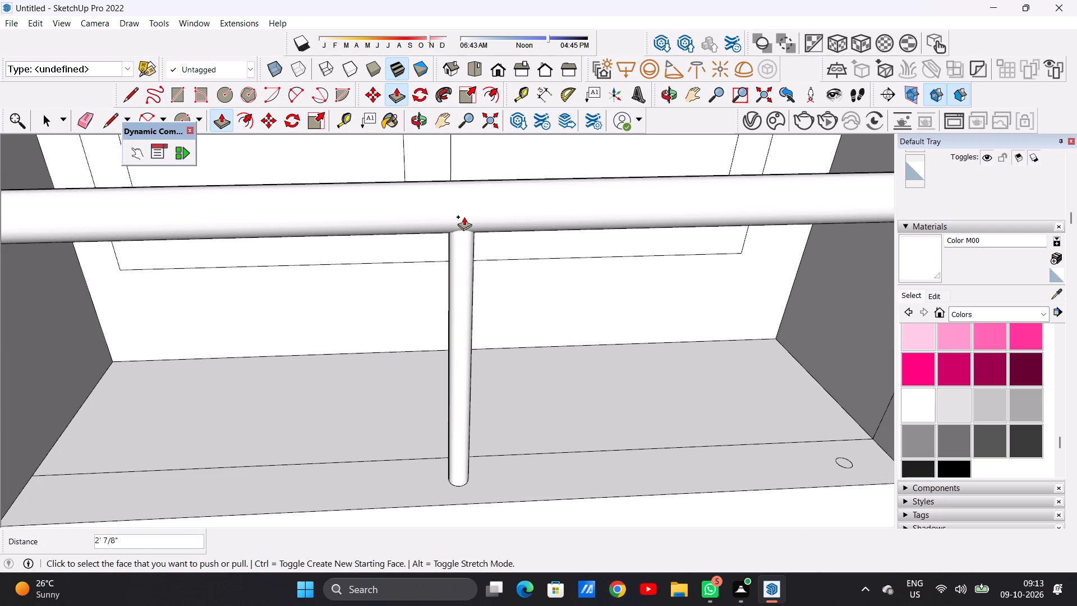
{"action": "key", "text": "space"}
Copy the circle near the balcony's right side wall about 2' 6 7/8" along the front strip, to just beside the middle baluster.
{"action": "scroll", "coordinate": [627, 376], "scroll_direction": "down", "scroll_amount": 4}
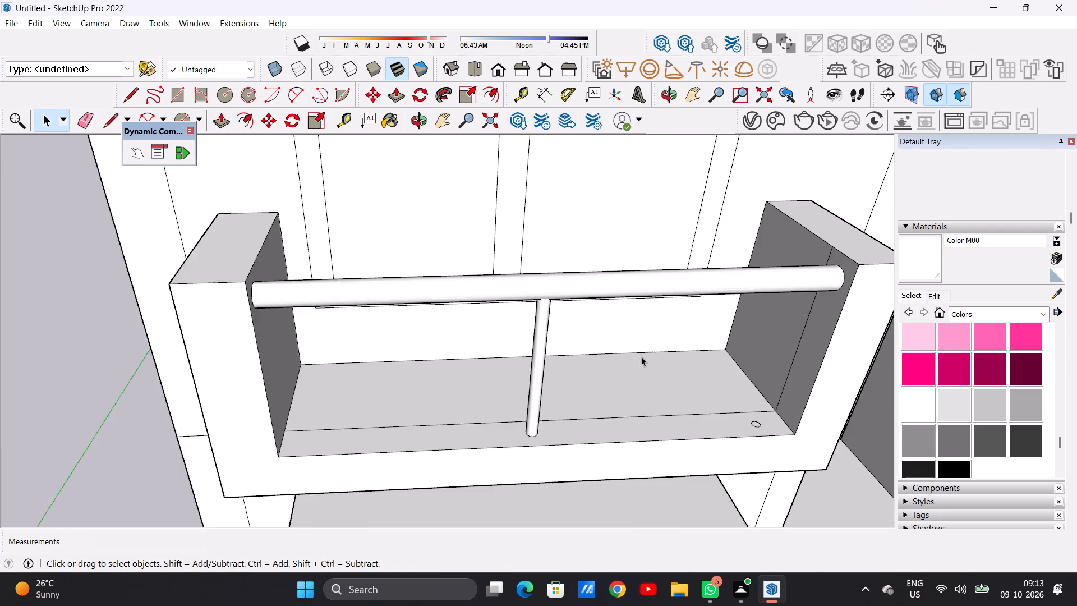
{"action": "scroll", "coordinate": [641, 356], "scroll_direction": "down", "scroll_amount": 5}
{"action": "middle_click_drag", "start_coordinate": [574, 407], "coordinate": [544, 407]}
{"action": "scroll", "coordinate": [685, 398], "scroll_direction": "up", "scroll_amount": 13}
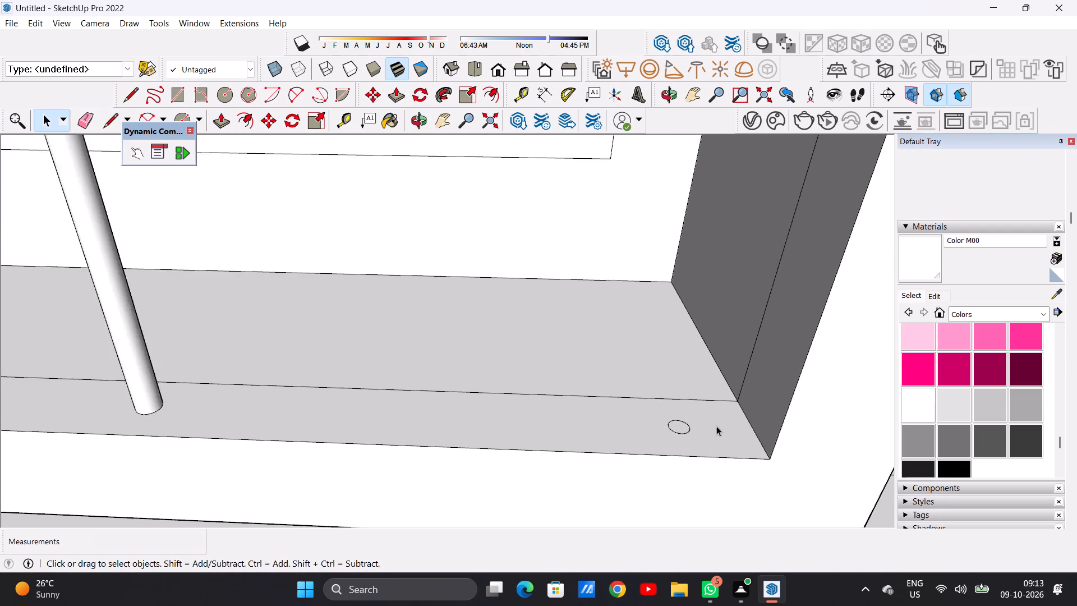
{"action": "scroll", "coordinate": [716, 426], "scroll_direction": "up", "scroll_amount": 5}
{"action": "double_click", "coordinate": [662, 424]}
{"action": "scroll", "coordinate": [674, 389], "scroll_direction": "down", "scroll_amount": 8}
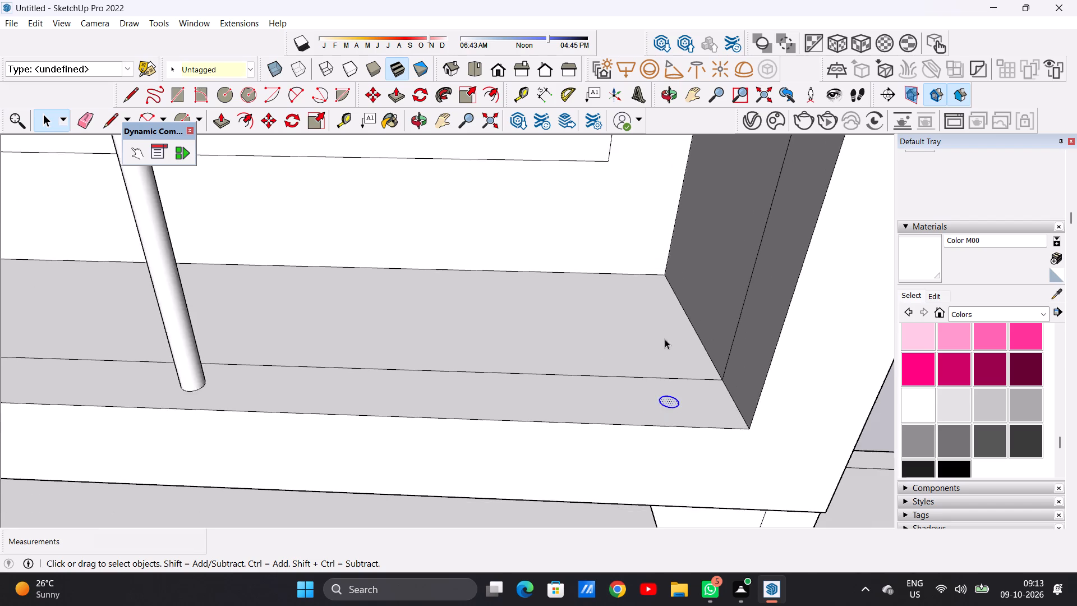
{"action": "scroll", "coordinate": [665, 339], "scroll_direction": "down", "scroll_amount": 3}
{"action": "middle_click_drag", "start_coordinate": [632, 378], "coordinate": [652, 499]}
{"action": "scroll", "coordinate": [658, 396], "scroll_direction": "up", "scroll_amount": 5}
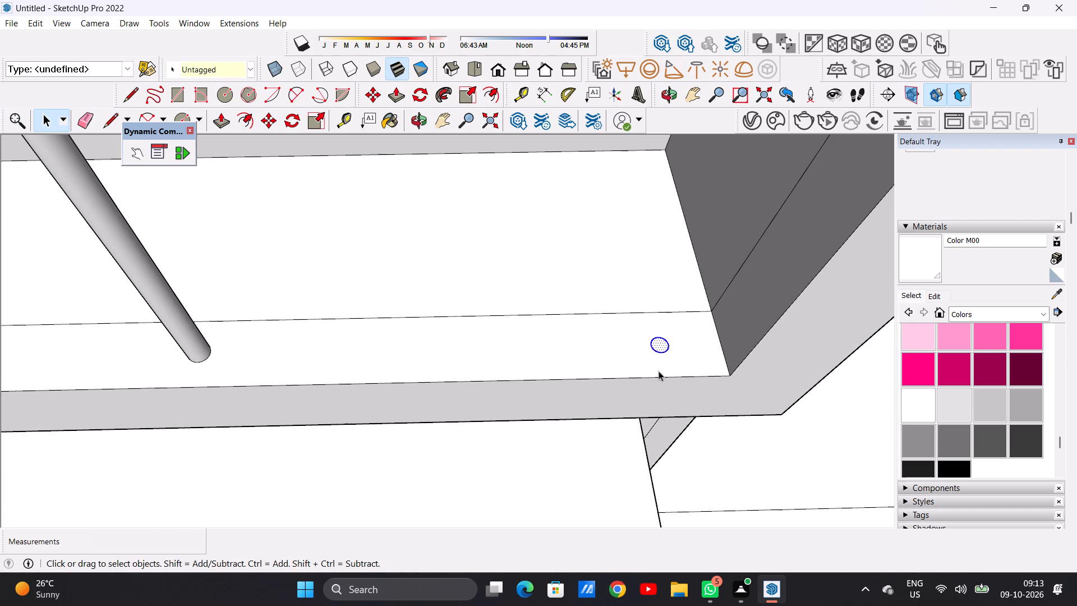
{"action": "key", "text": "m"}
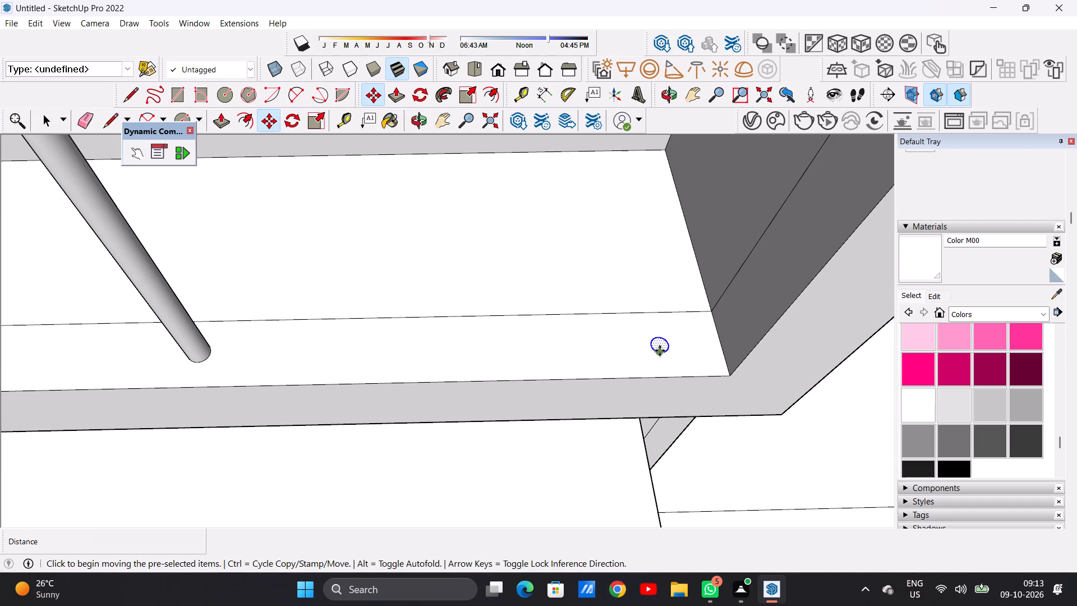
{"action": "left_click", "coordinate": [660, 351]}
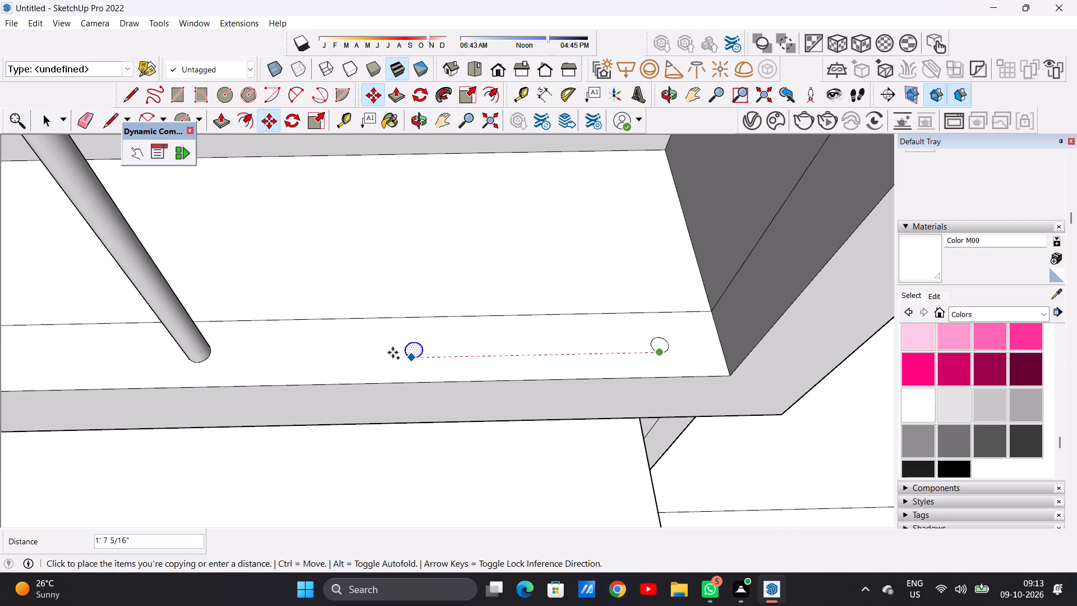
{"action": "left_click", "coordinate": [262, 362]}
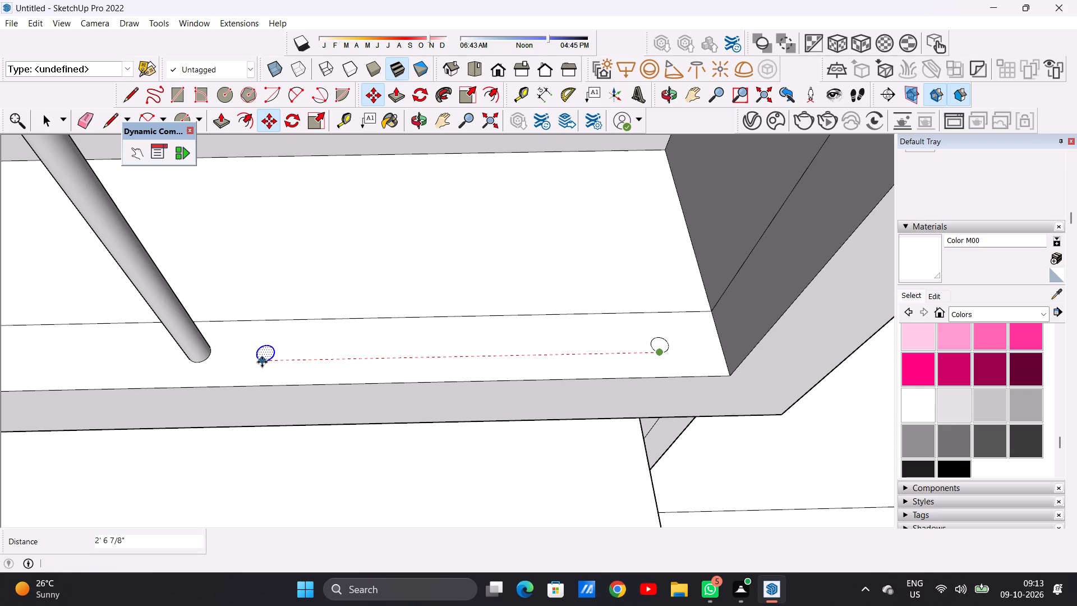
Place five more circle copies, roughly 5" apart, between the circle beside the baluster and the one near the right side wall.
{"action": "left_click", "coordinate": [262, 362]}
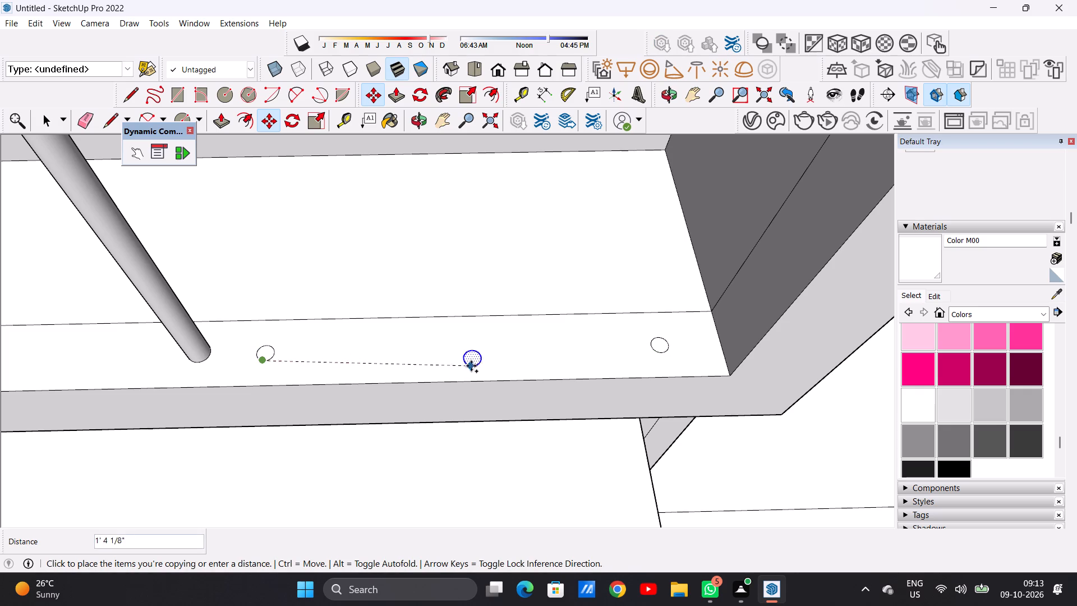
{"action": "left_click", "coordinate": [604, 357]}
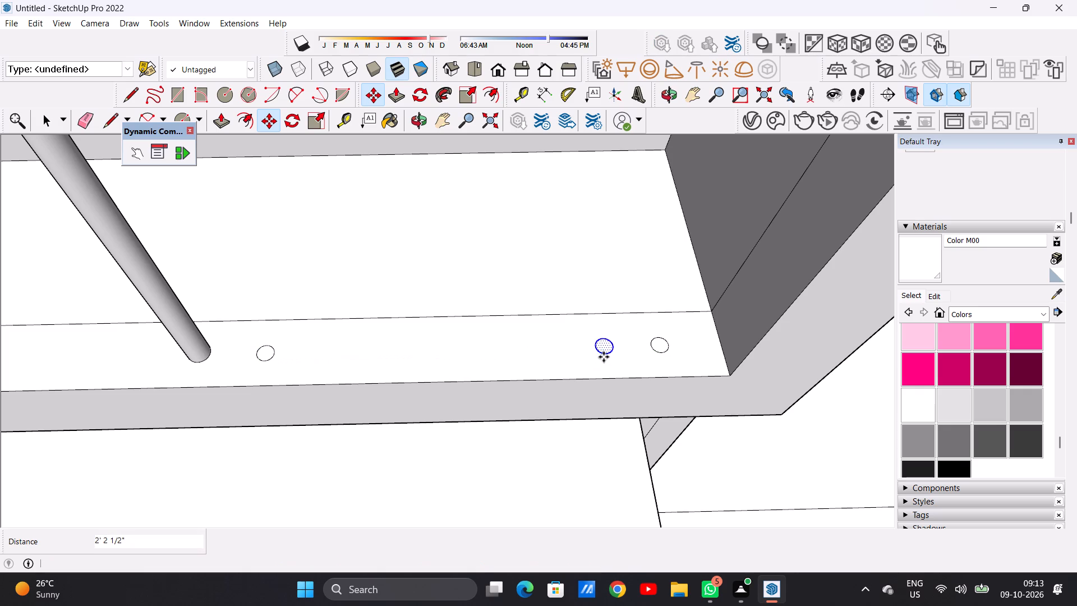
{"action": "left_click", "coordinate": [604, 357]}
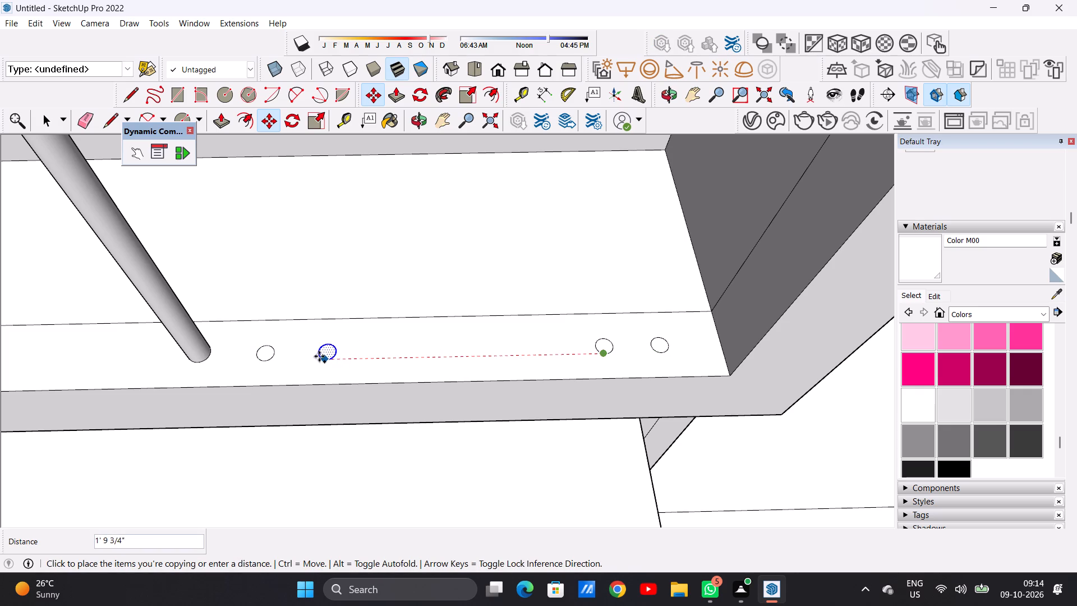
{"action": "left_click", "coordinate": [324, 358]}
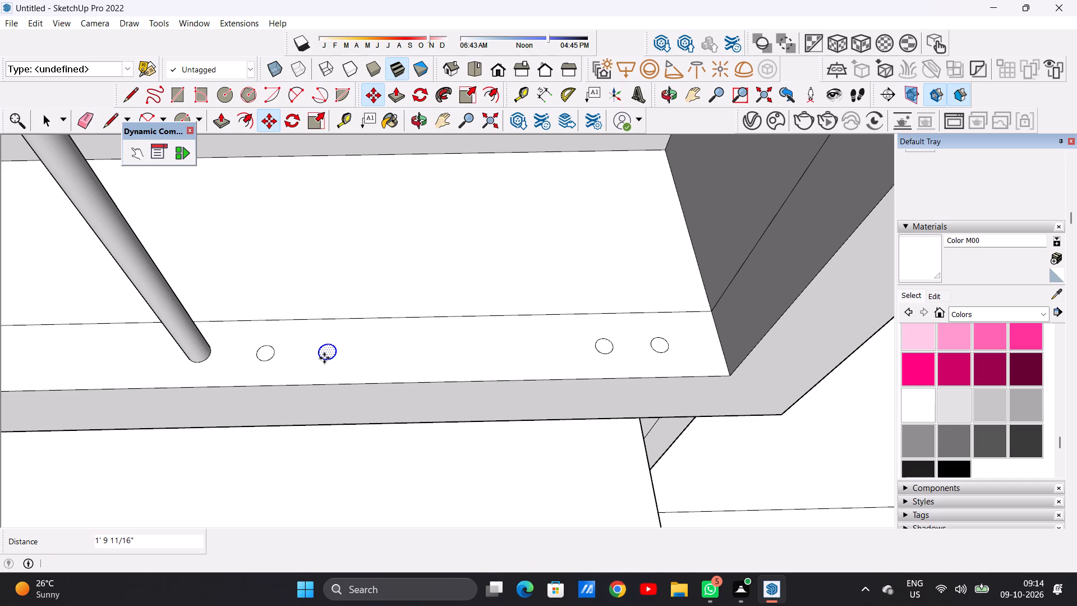
{"action": "left_click", "coordinate": [324, 358]}
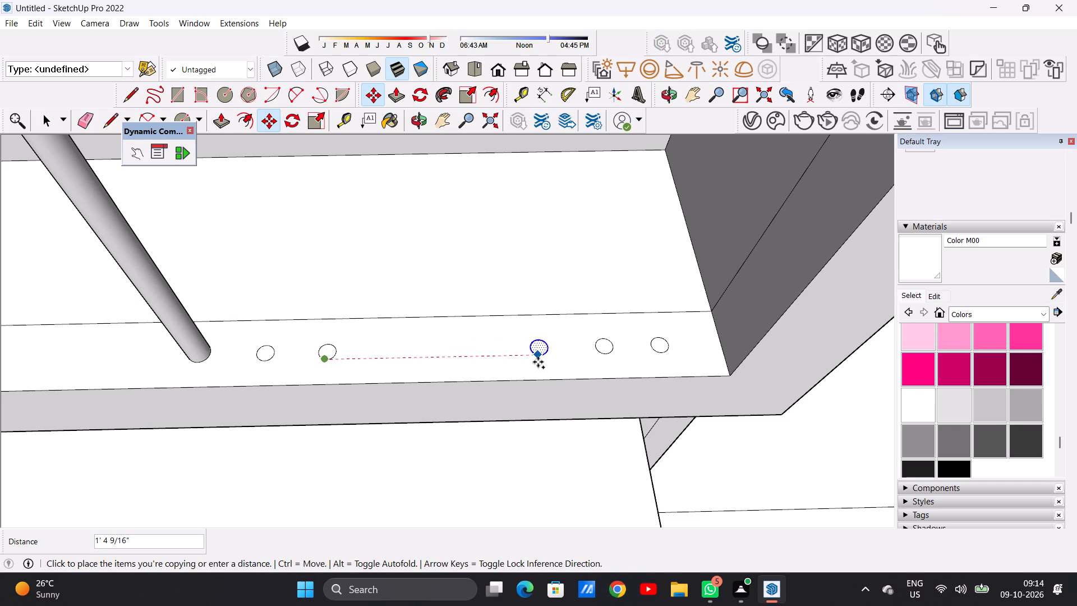
{"action": "left_click", "coordinate": [538, 362]}
{"action": "left_click", "coordinate": [538, 362]}
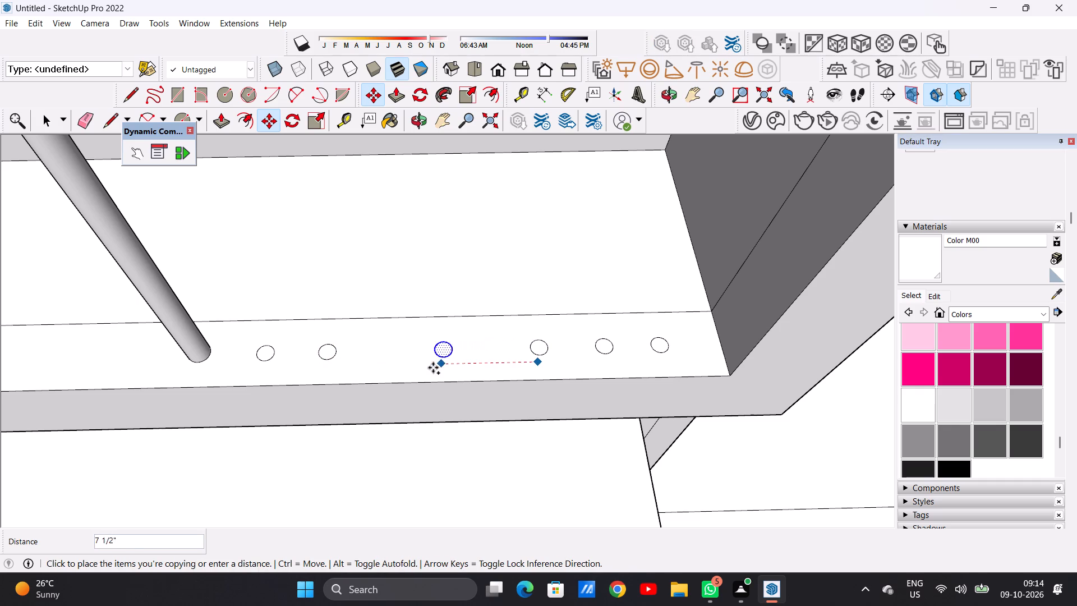
{"action": "left_click", "coordinate": [388, 366]}
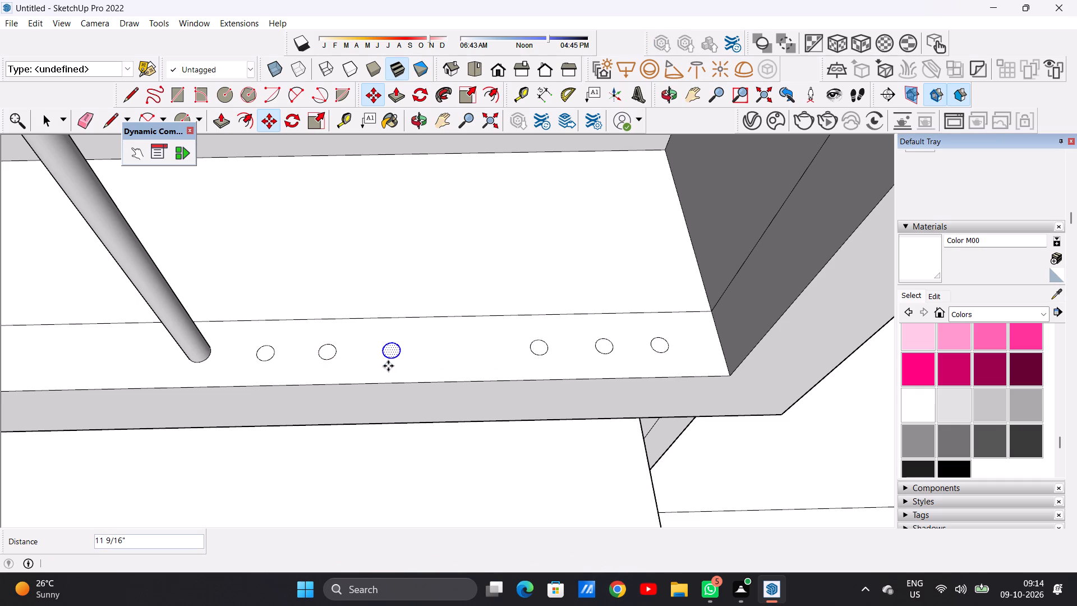
{"action": "left_click", "coordinate": [388, 366]}
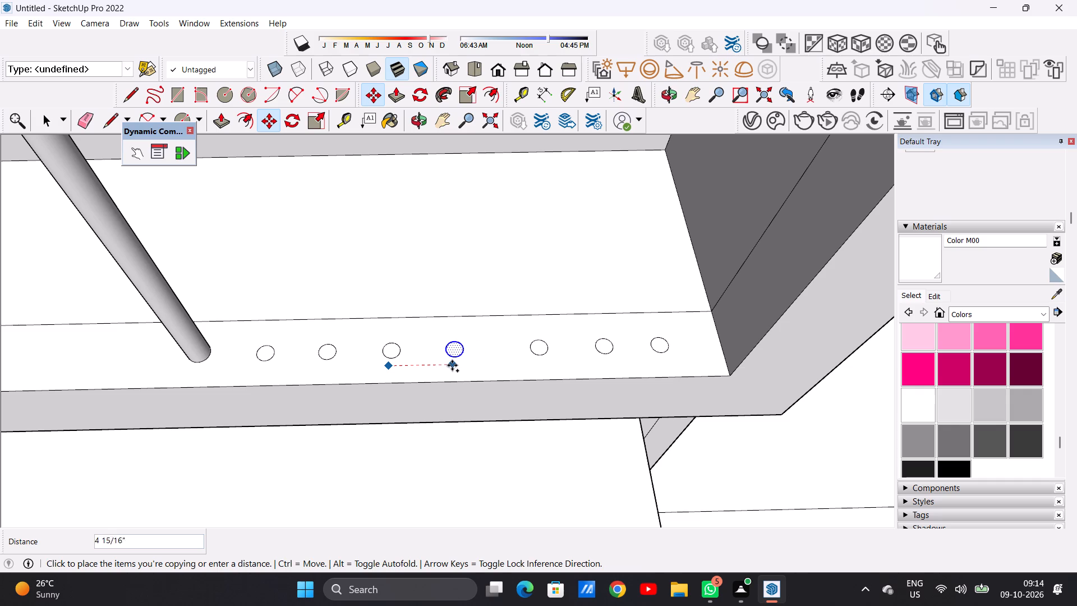
{"action": "left_click", "coordinate": [460, 366]}
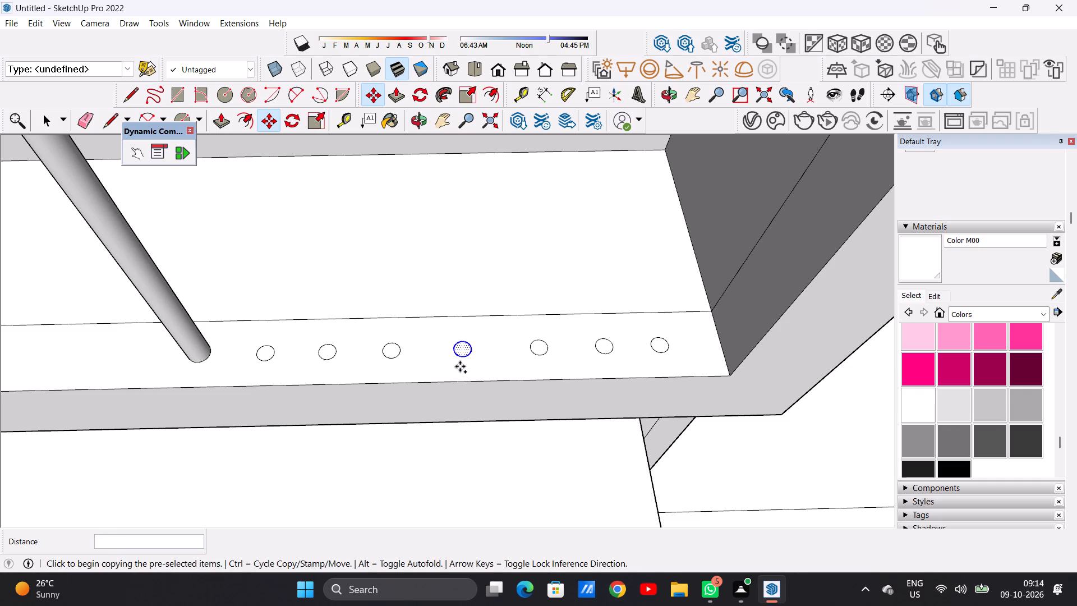
Copy the circle about 2' 2" to the baluster's left side, and from there about 2' 6" to near the left side wall.
{"action": "left_click", "coordinate": [460, 366]}
{"action": "scroll", "coordinate": [466, 371], "scroll_direction": "down", "scroll_amount": 8}
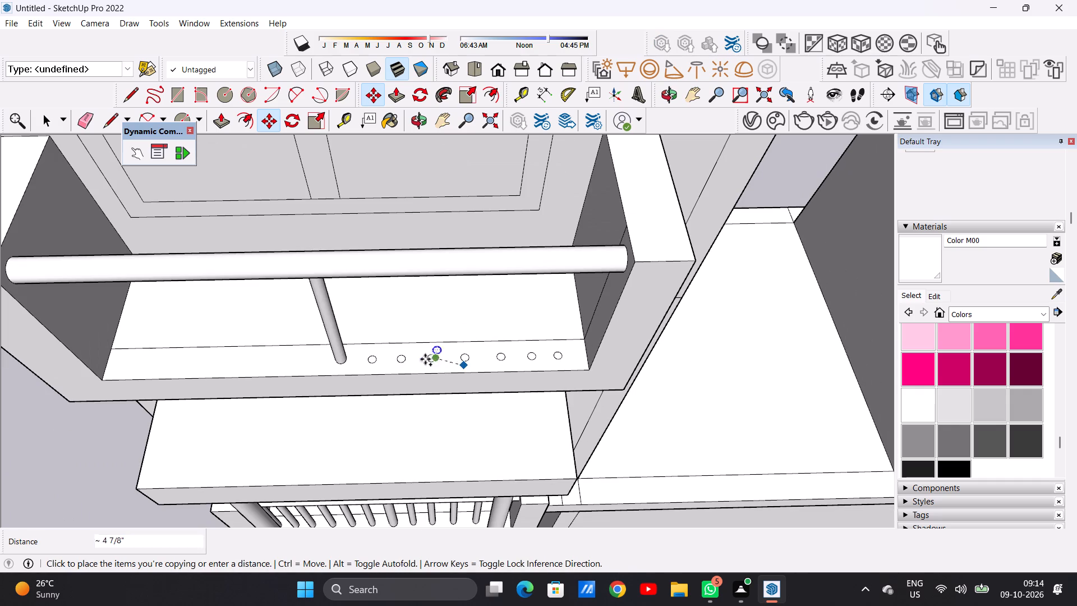
{"action": "scroll", "coordinate": [304, 362], "scroll_direction": "up", "scroll_amount": 4}
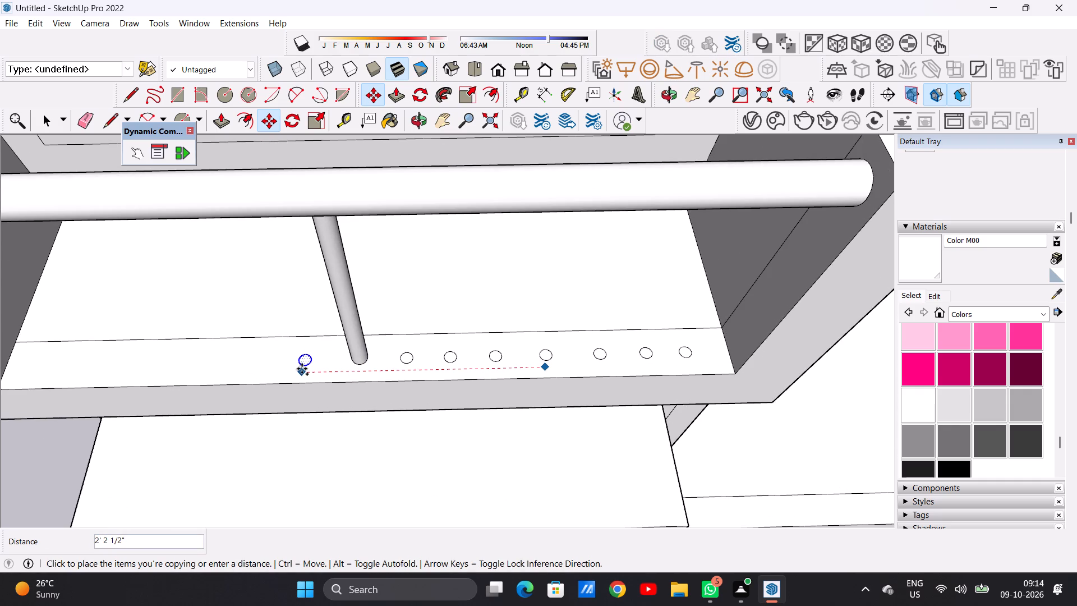
{"action": "left_click", "coordinate": [303, 369]}
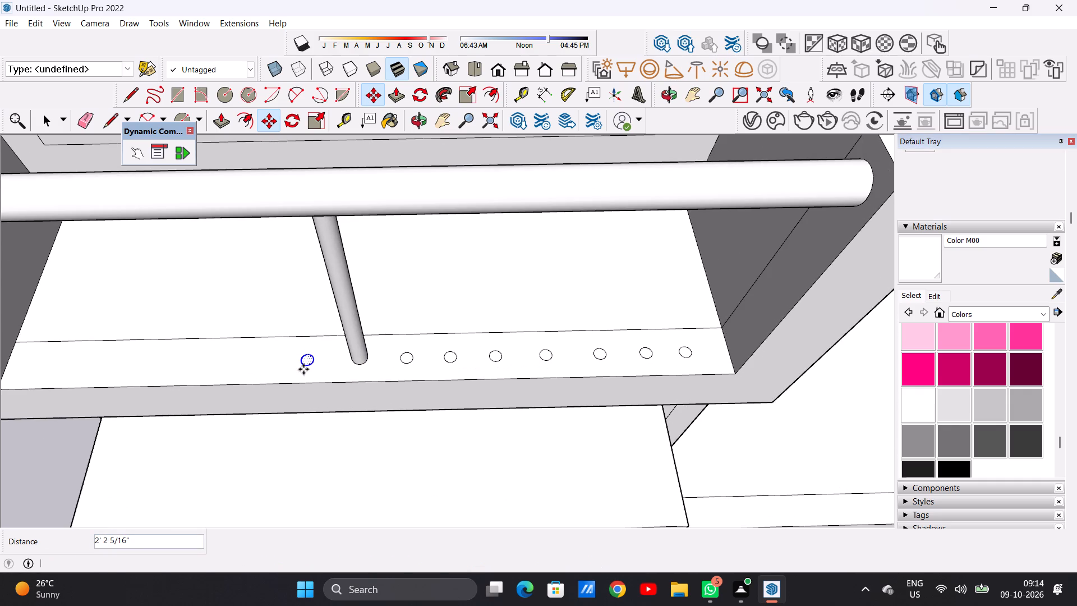
{"action": "left_click", "coordinate": [304, 369]}
{"action": "scroll", "coordinate": [215, 369], "scroll_direction": "down", "scroll_amount": 2}
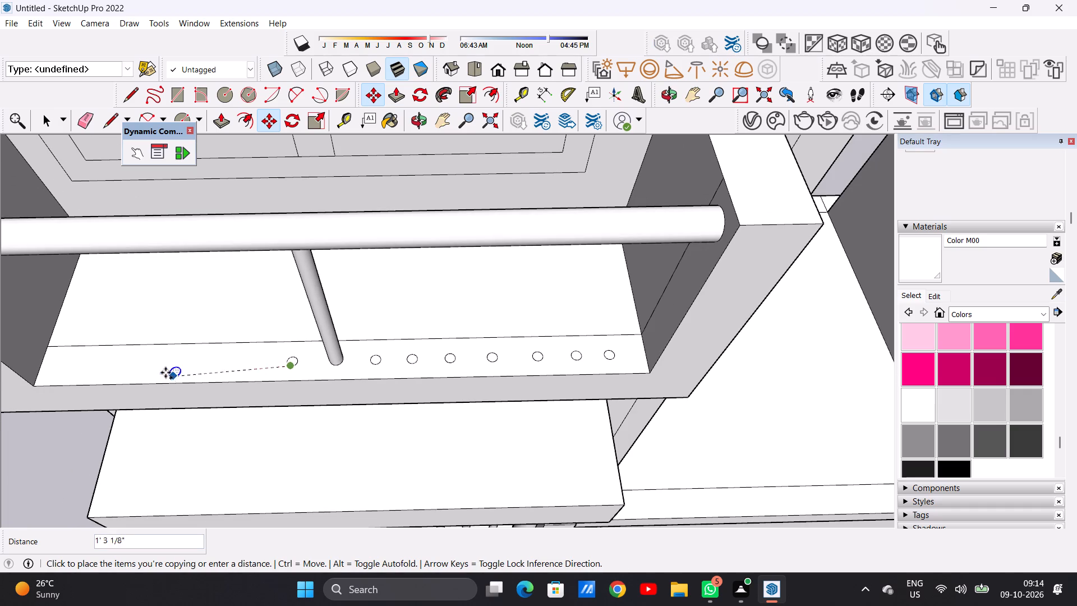
{"action": "left_click", "coordinate": [60, 373]}
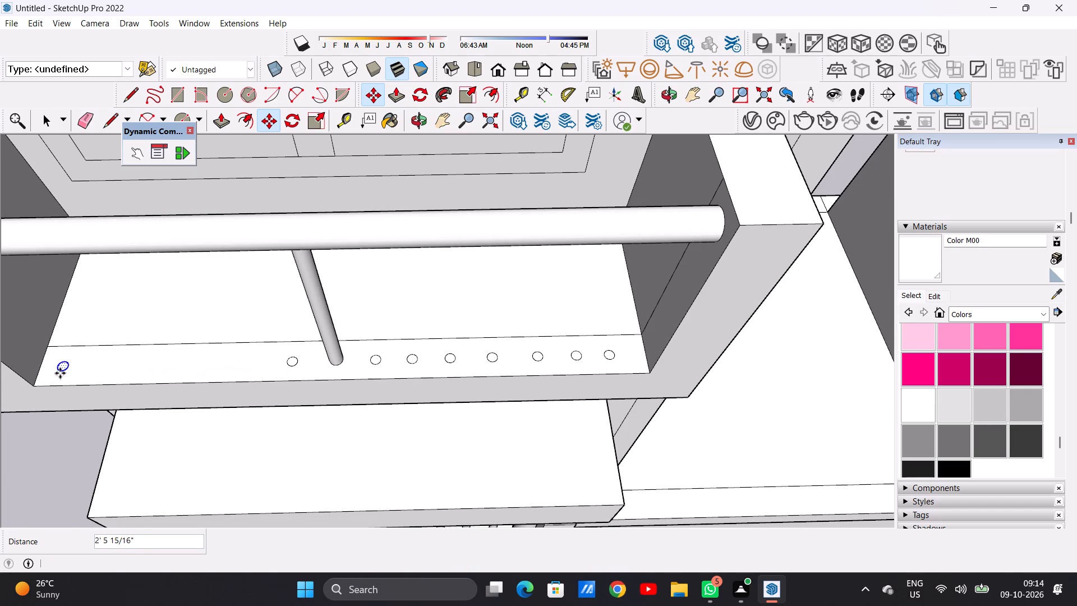
Place four more circle copies, roughly 6" apart, between the circle near the left side wall and the one beside the baluster.
{"action": "left_click", "coordinate": [60, 373]}
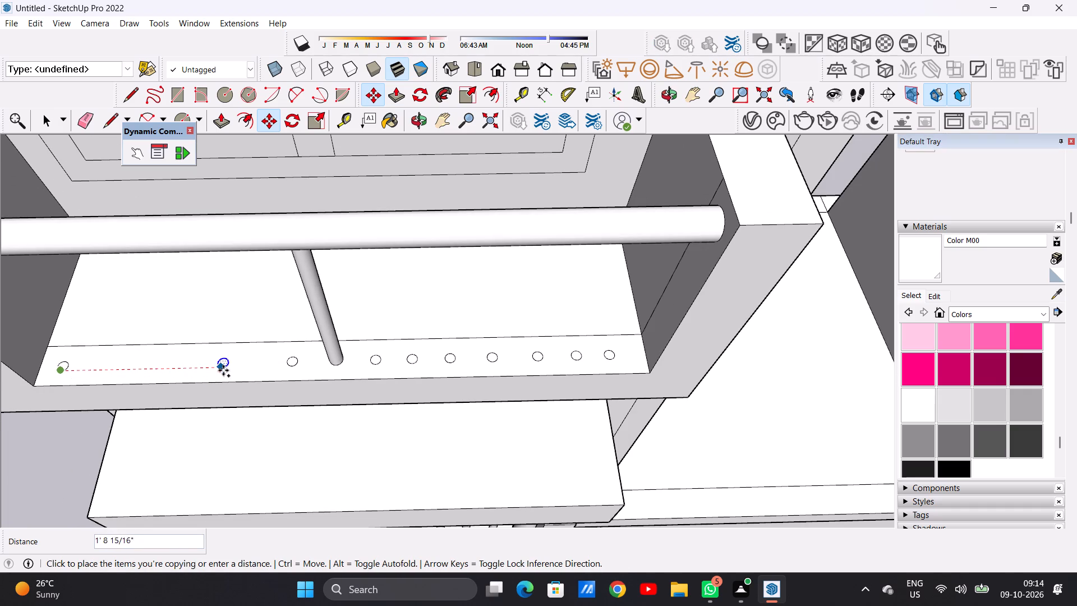
{"action": "left_click", "coordinate": [243, 368]}
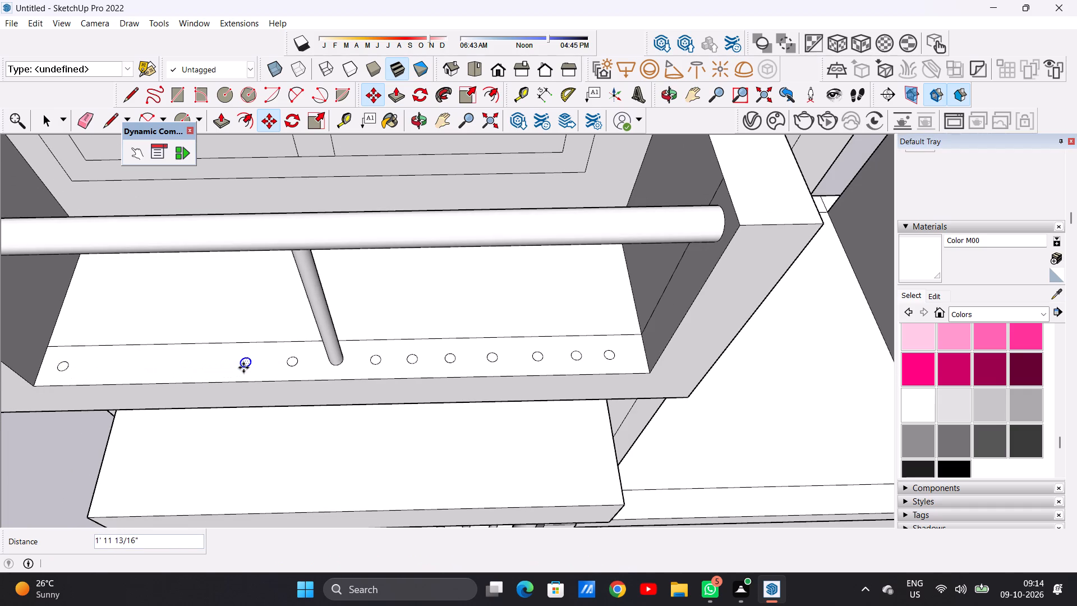
{"action": "left_click", "coordinate": [243, 368]}
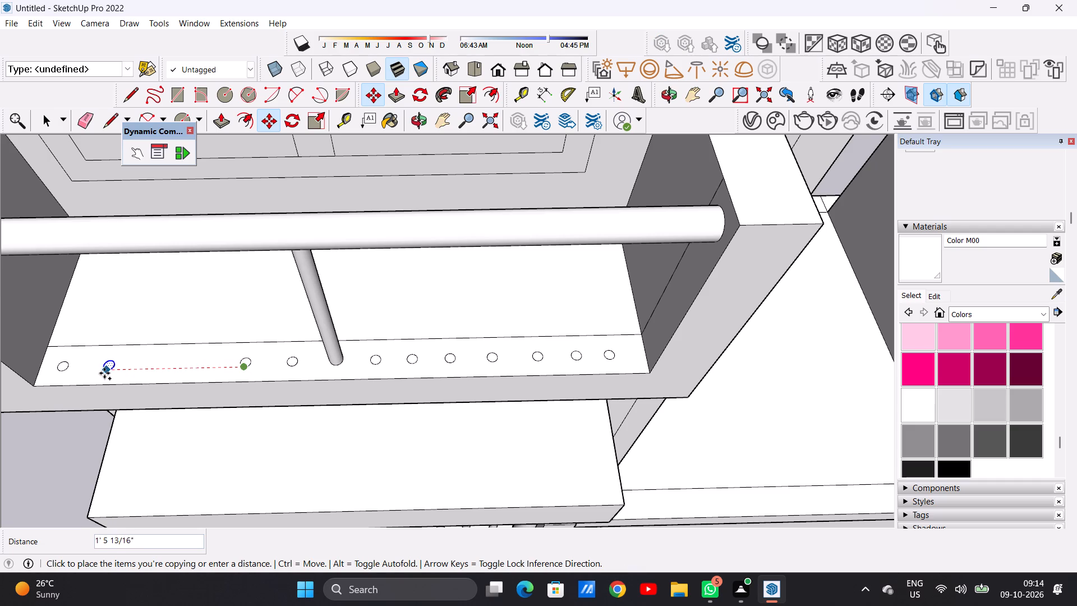
{"action": "left_click", "coordinate": [102, 374]}
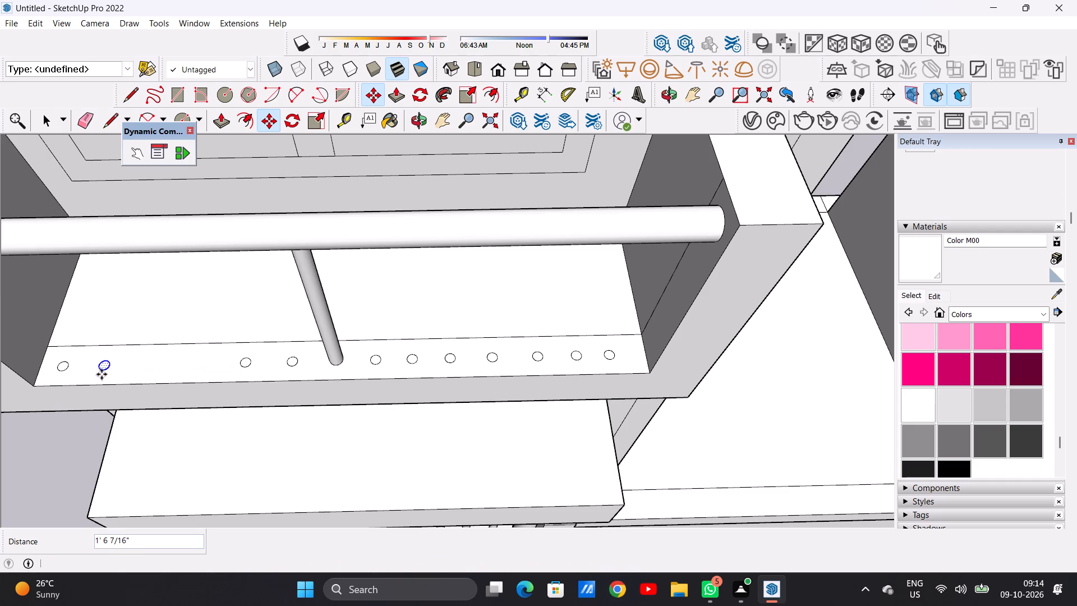
{"action": "left_click", "coordinate": [103, 375]}
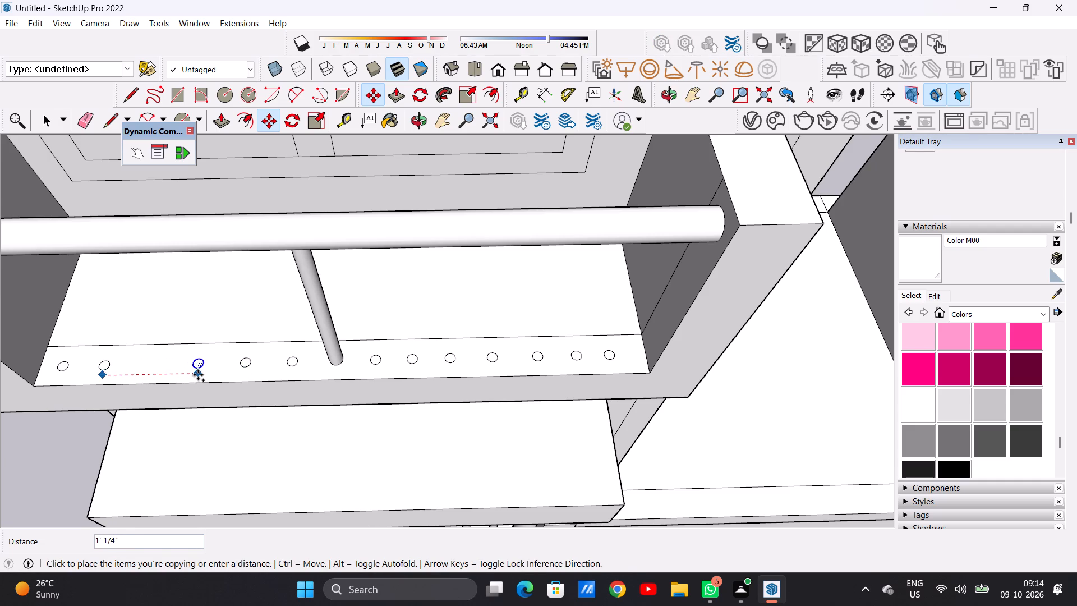
{"action": "left_click", "coordinate": [198, 375]}
{"action": "left_click", "coordinate": [198, 375]}
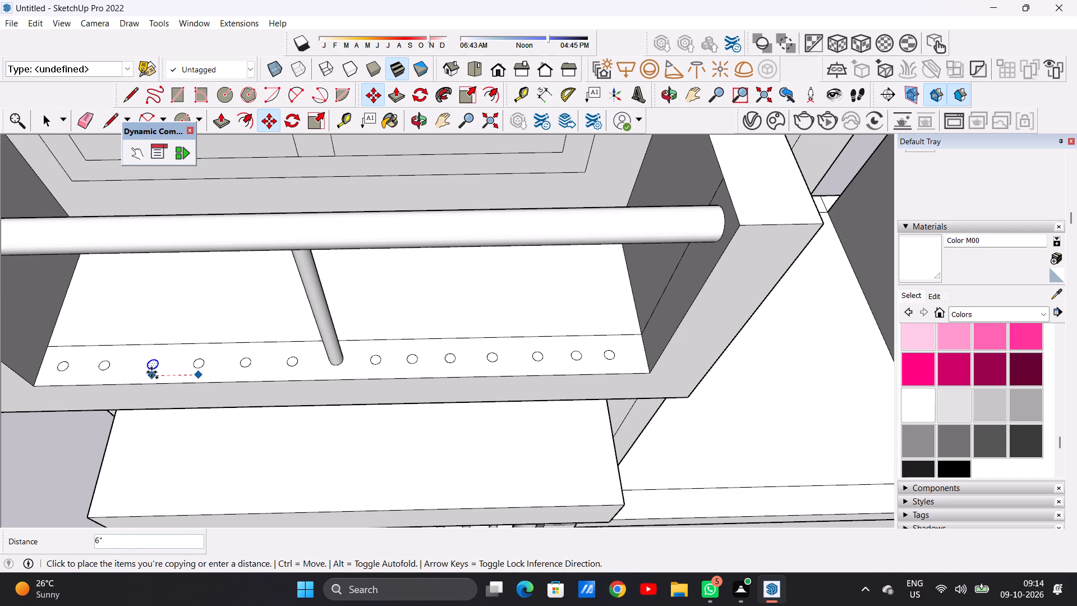
{"action": "left_click", "coordinate": [151, 372]}
{"action": "key", "text": "space"}
{"action": "scroll", "coordinate": [324, 361], "scroll_direction": "down", "scroll_amount": 8}
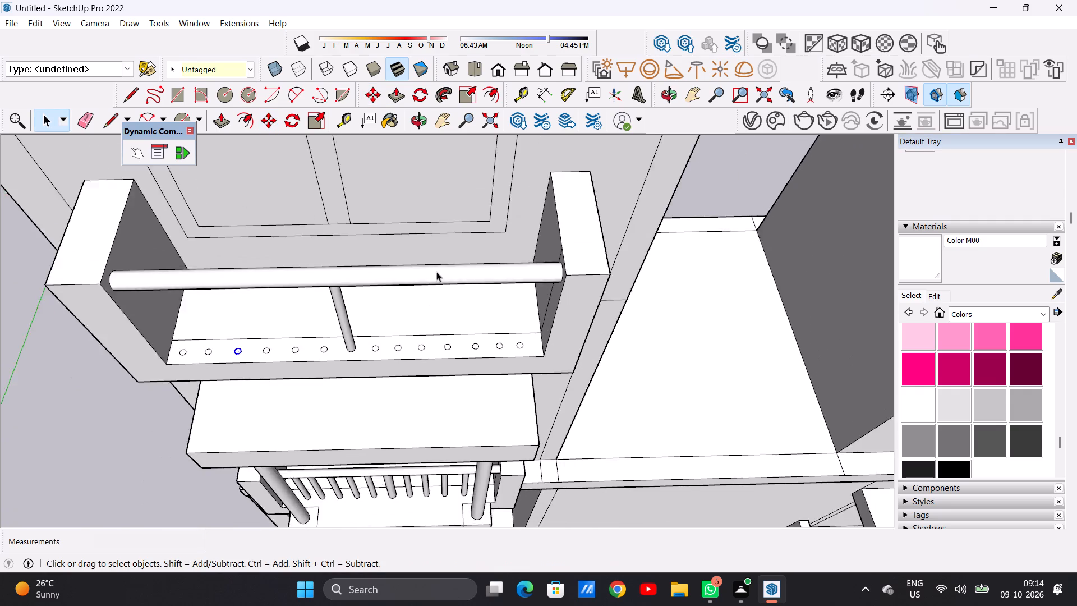
{"action": "scroll", "coordinate": [436, 272], "scroll_direction": "down", "scroll_amount": 3}
{"action": "left_click", "coordinate": [172, 450]}
Push/Pull the circle nearest the balcony's right side wall up about 2' 2 1/4" to the handrail to form a baluster.
{"action": "scroll", "coordinate": [496, 318], "scroll_direction": "up", "scroll_amount": 2}
{"action": "middle_click_drag", "start_coordinate": [470, 343], "coordinate": [469, 343]}
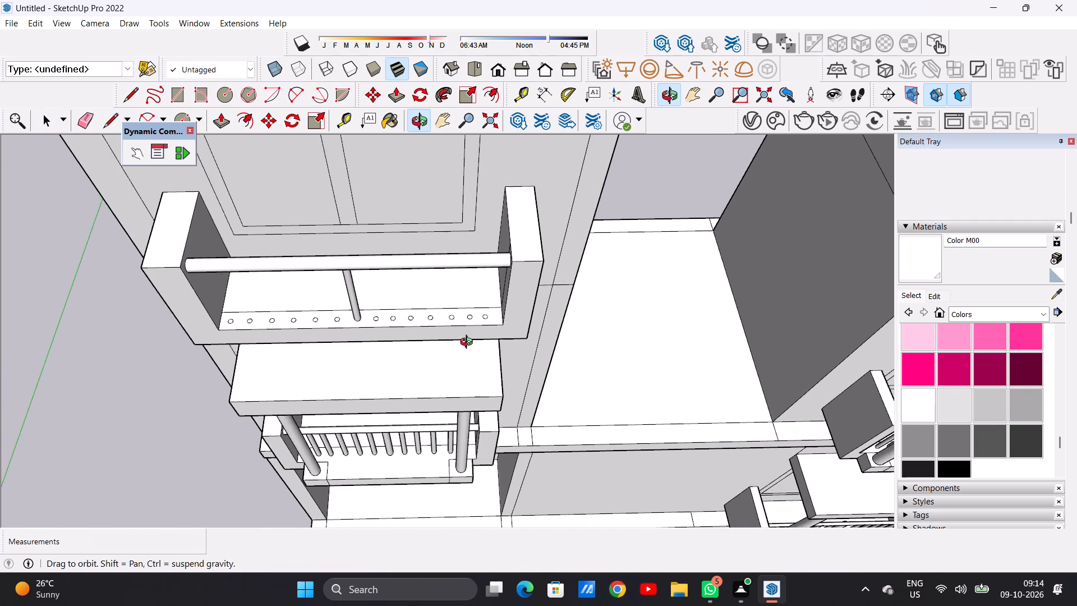
{"action": "middle_click_drag", "start_coordinate": [469, 343], "coordinate": [386, 329]}
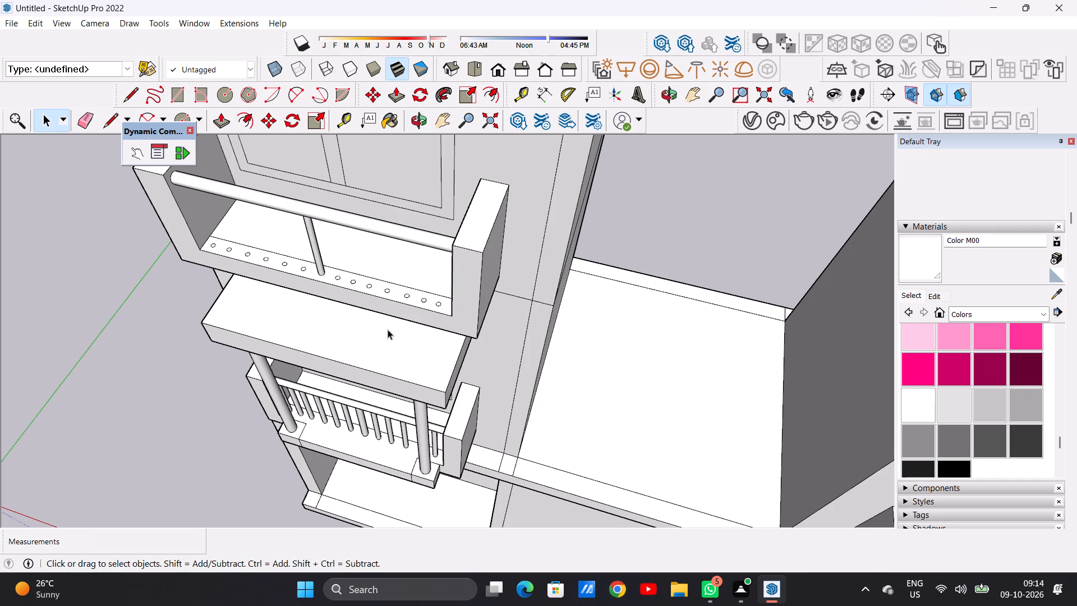
{"action": "scroll", "coordinate": [507, 385], "scroll_direction": "down", "scroll_amount": 6}
{"action": "middle_click_drag", "start_coordinate": [450, 306], "coordinate": [458, 284]}
{"action": "scroll", "coordinate": [458, 284], "scroll_direction": "up", "scroll_amount": 2}
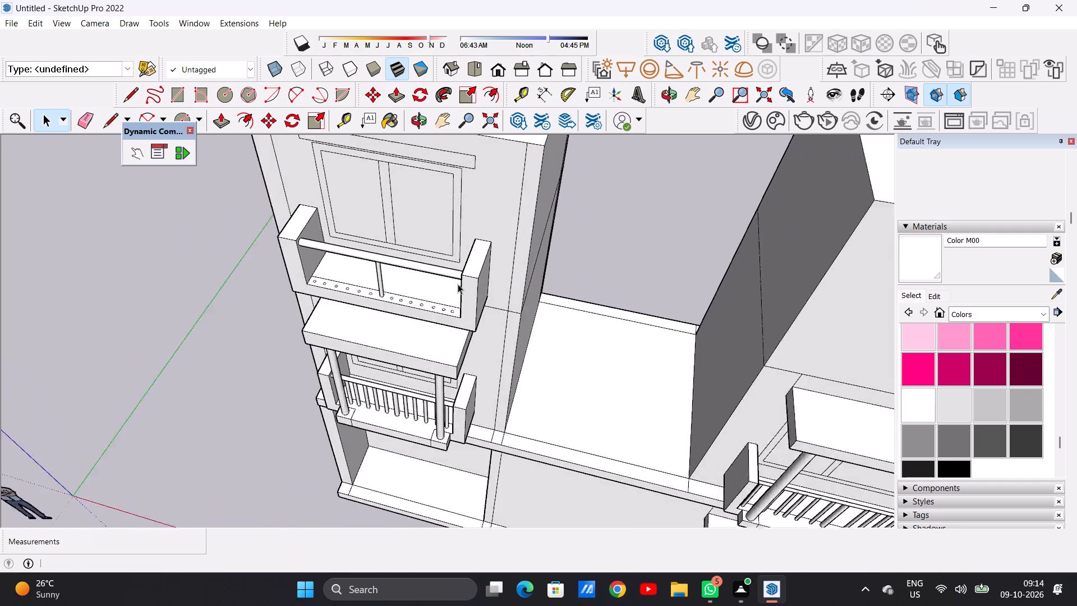
{"action": "scroll", "coordinate": [458, 284], "scroll_direction": "up", "scroll_amount": 9}
{"action": "key", "text": "p"}
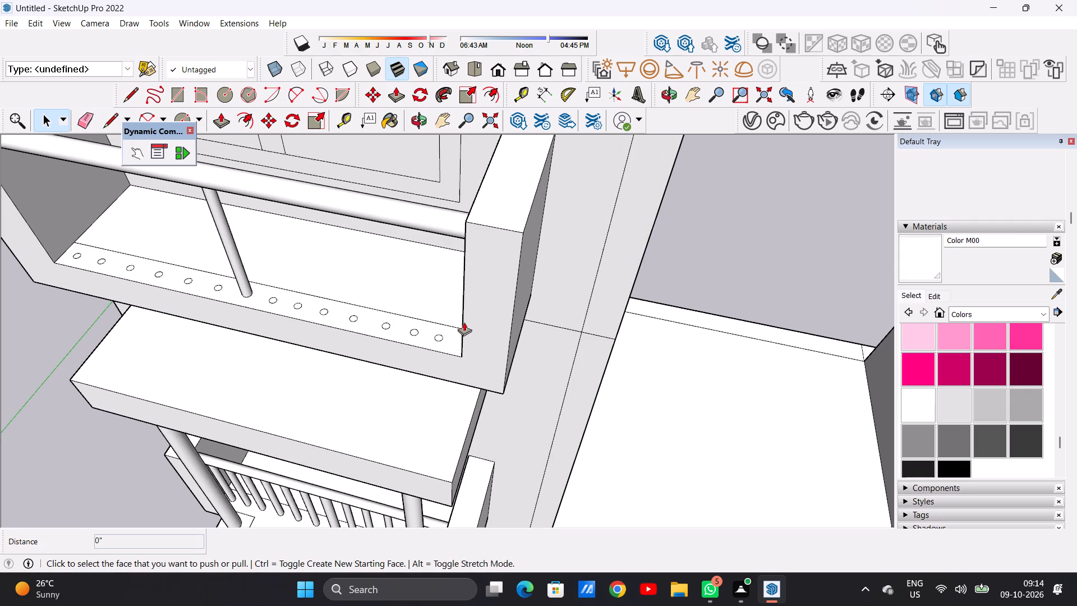
{"action": "scroll", "coordinate": [426, 325], "scroll_direction": "up", "scroll_amount": 16}
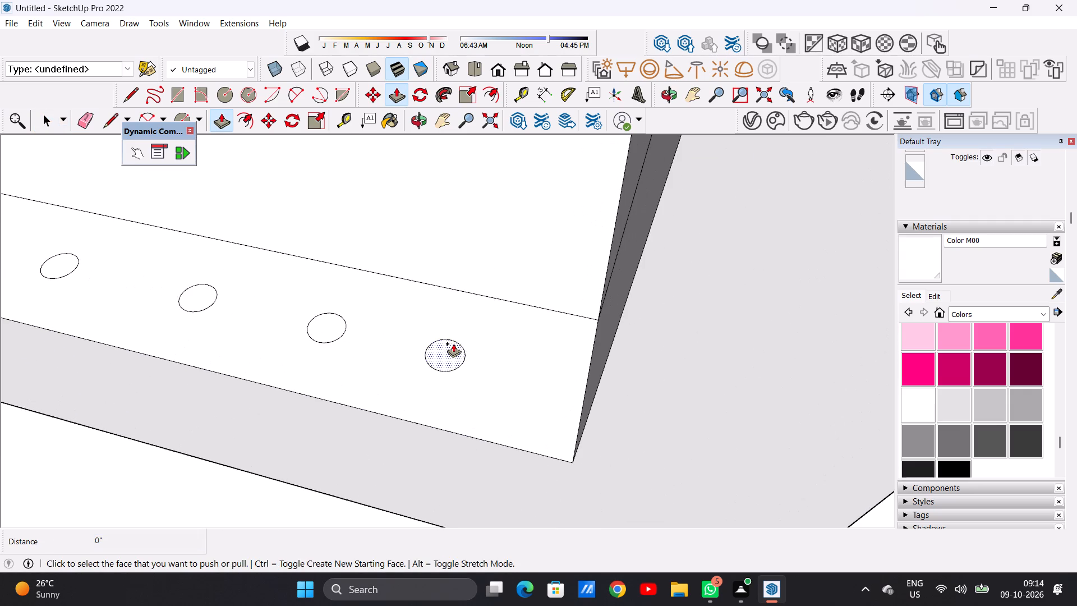
{"action": "left_click", "coordinate": [431, 343]}
{"action": "scroll", "coordinate": [452, 274], "scroll_direction": "down", "scroll_amount": 16}
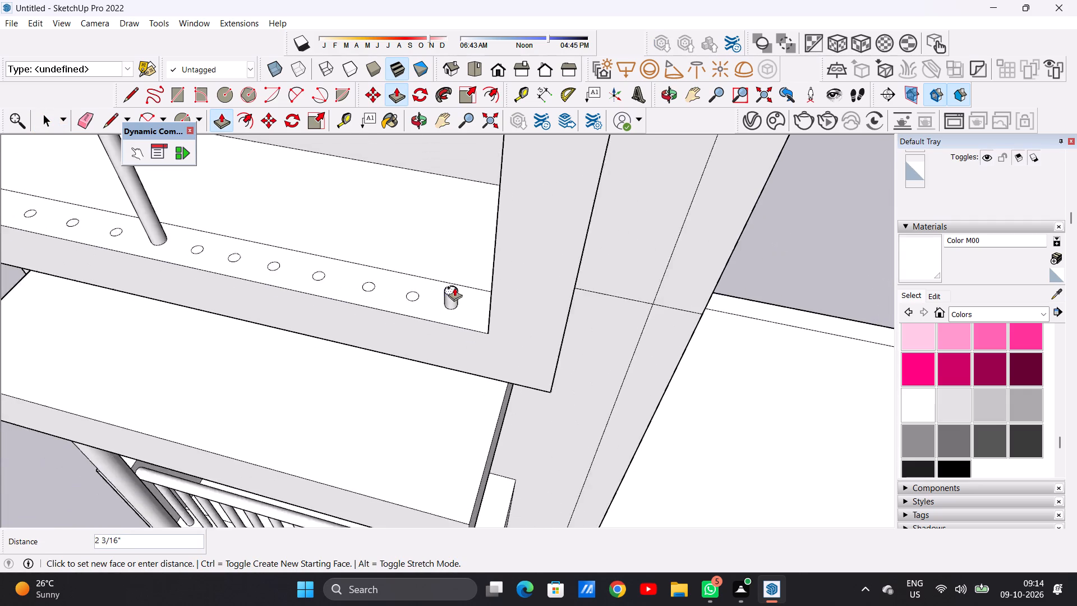
{"action": "scroll", "coordinate": [454, 287], "scroll_direction": "down", "scroll_amount": 1}
{"action": "middle_click_drag", "start_coordinate": [450, 253], "coordinate": [472, 204]}
{"action": "scroll", "coordinate": [439, 281], "scroll_direction": "down", "scroll_amount": 14}
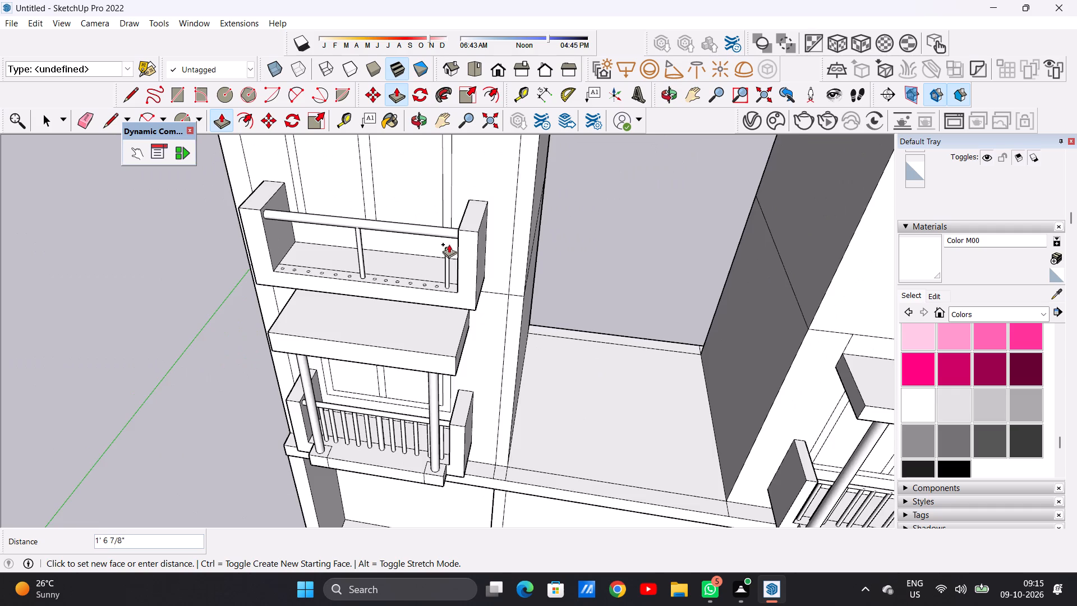
{"action": "scroll", "coordinate": [447, 240], "scroll_direction": "up", "scroll_amount": 14}
{"action": "left_click", "coordinate": [452, 226]}
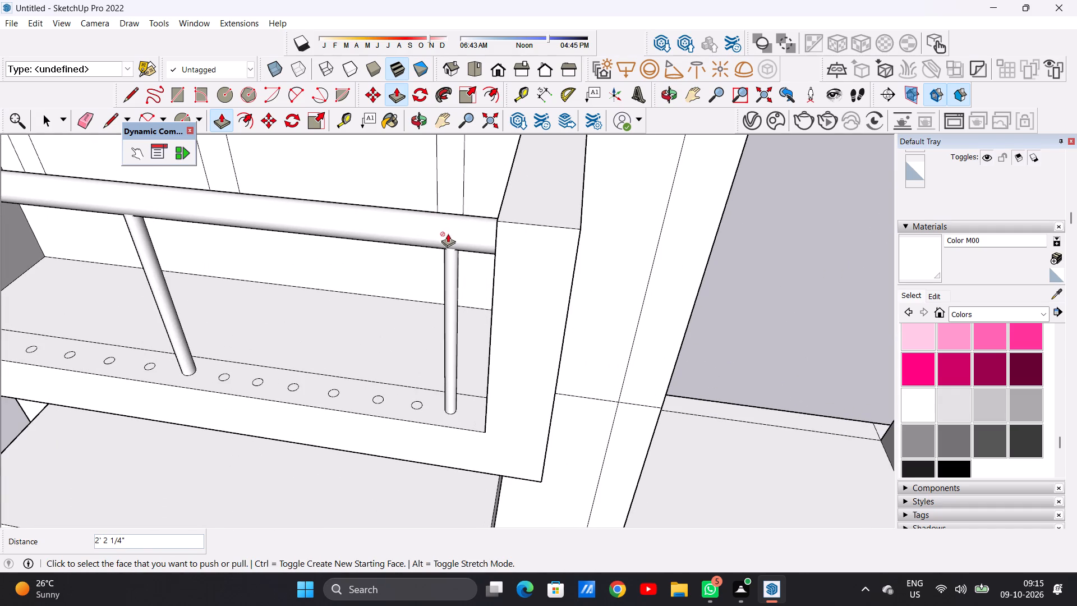
Push/Pull the second circle from the right side wall up about 2' 2 7/16" to the handrail as a baluster.
{"action": "scroll", "coordinate": [418, 400], "scroll_direction": "up", "scroll_amount": 11}
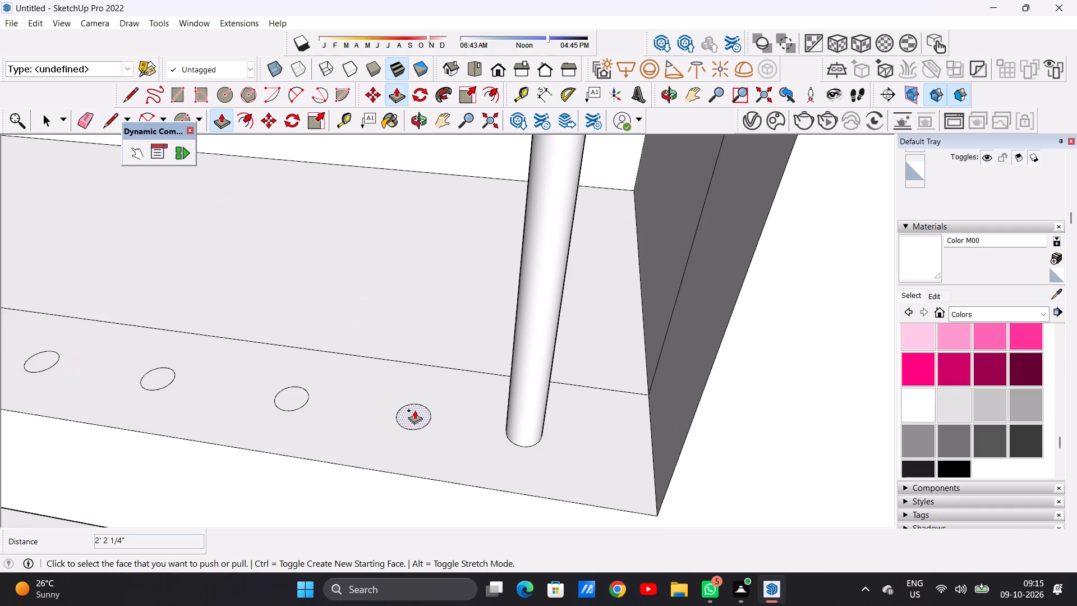
{"action": "left_click", "coordinate": [415, 410]}
{"action": "scroll", "coordinate": [426, 357], "scroll_direction": "down", "scroll_amount": 20}
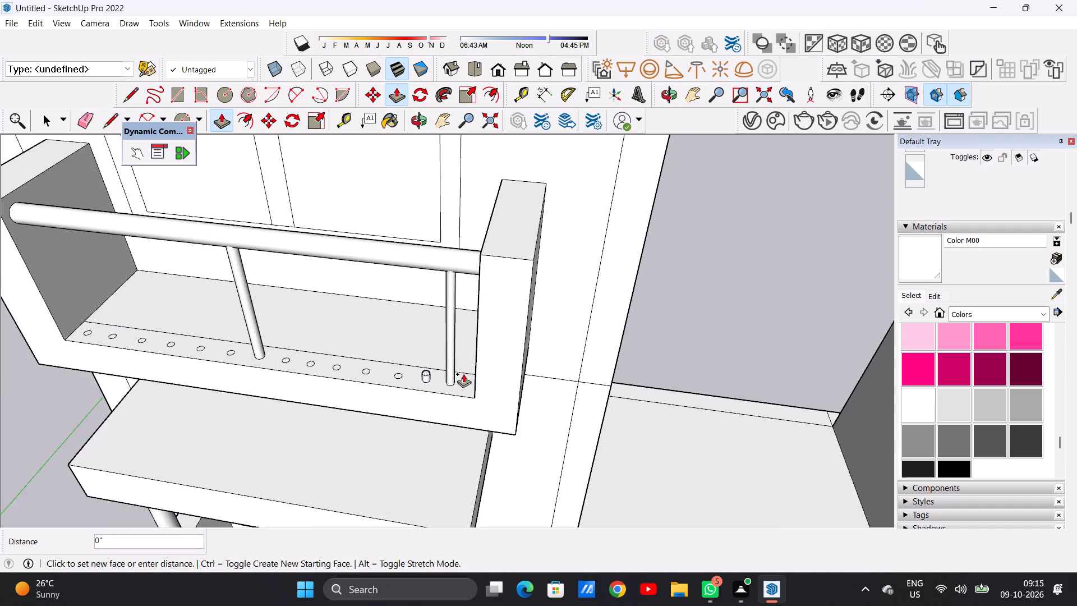
{"action": "scroll", "coordinate": [463, 374], "scroll_direction": "down", "scroll_amount": 2}
{"action": "scroll", "coordinate": [441, 300], "scroll_direction": "up", "scroll_amount": 8}
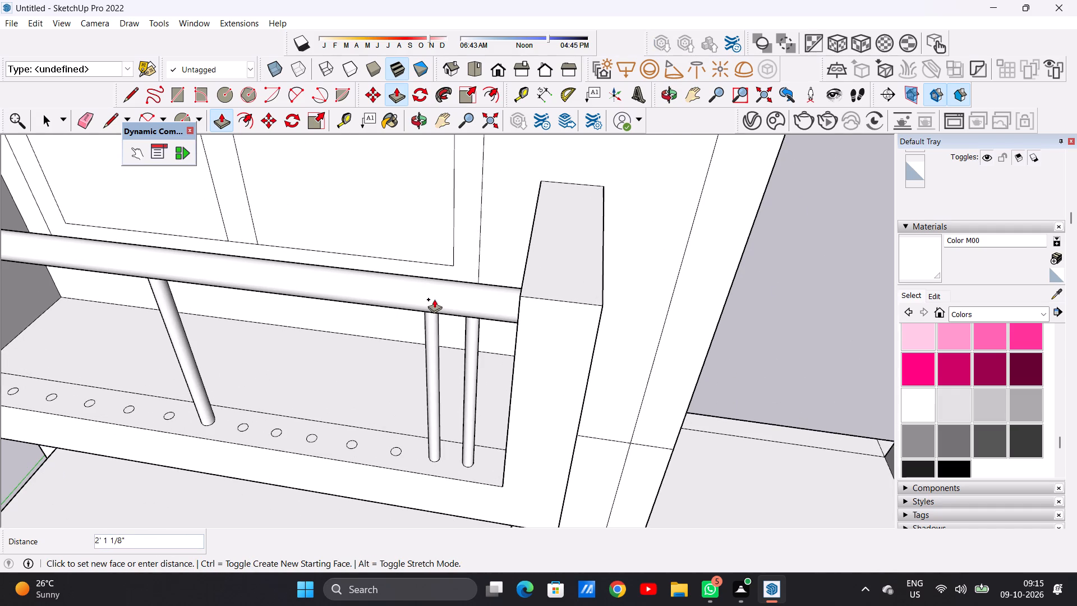
{"action": "left_click", "coordinate": [439, 298]}
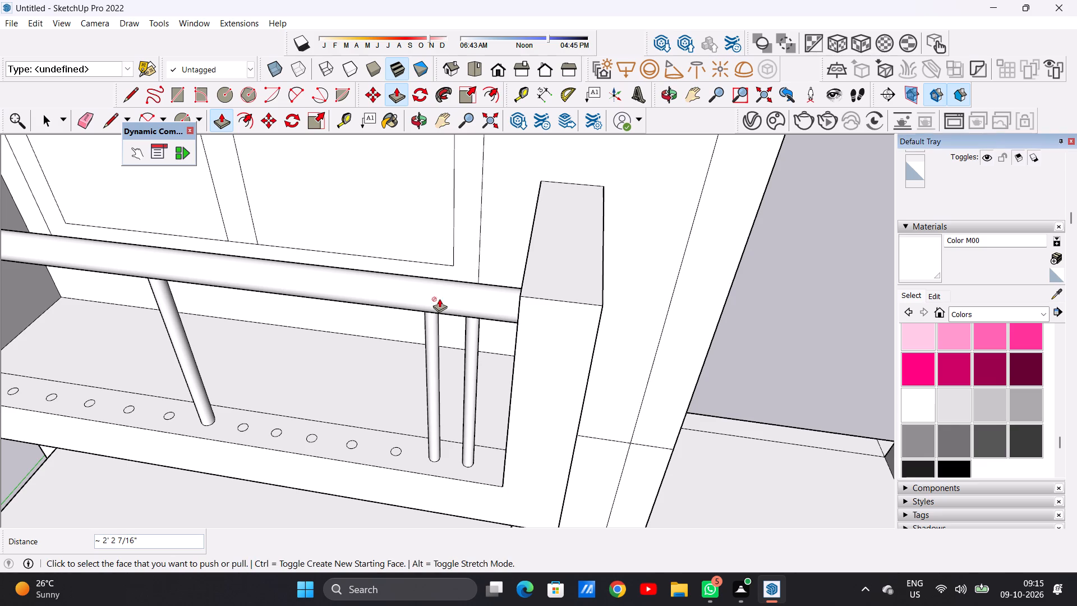
Push/Pull the third circle from the right side wall up about 2' 1 11/16" to the handrail as a baluster.
{"action": "middle_click_drag", "start_coordinate": [452, 337], "coordinate": [453, 307]}
{"action": "scroll", "coordinate": [440, 431], "scroll_direction": "down", "scroll_amount": 8}
{"action": "scroll", "coordinate": [427, 423], "scroll_direction": "up", "scroll_amount": 5}
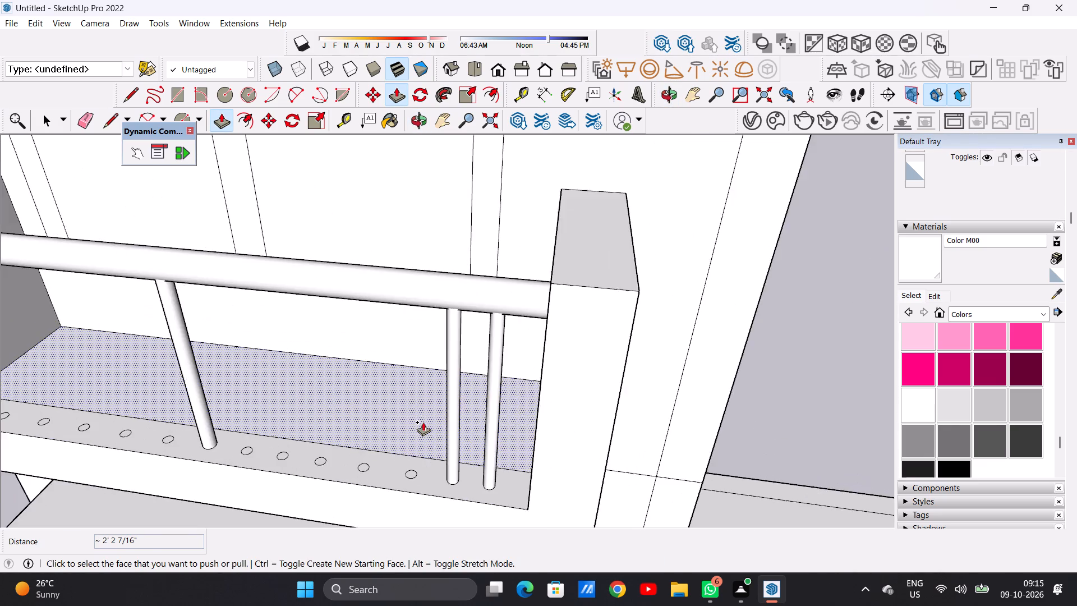
{"action": "scroll", "coordinate": [423, 422], "scroll_direction": "up", "scroll_amount": 14}
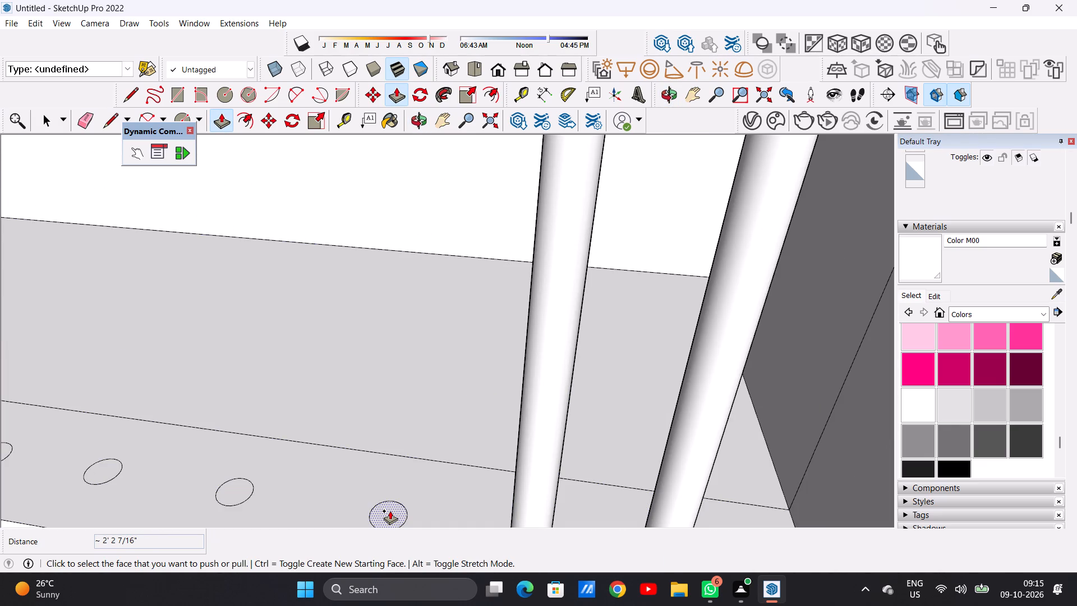
{"action": "left_click", "coordinate": [390, 511]}
{"action": "scroll", "coordinate": [401, 400], "scroll_direction": "down", "scroll_amount": 17}
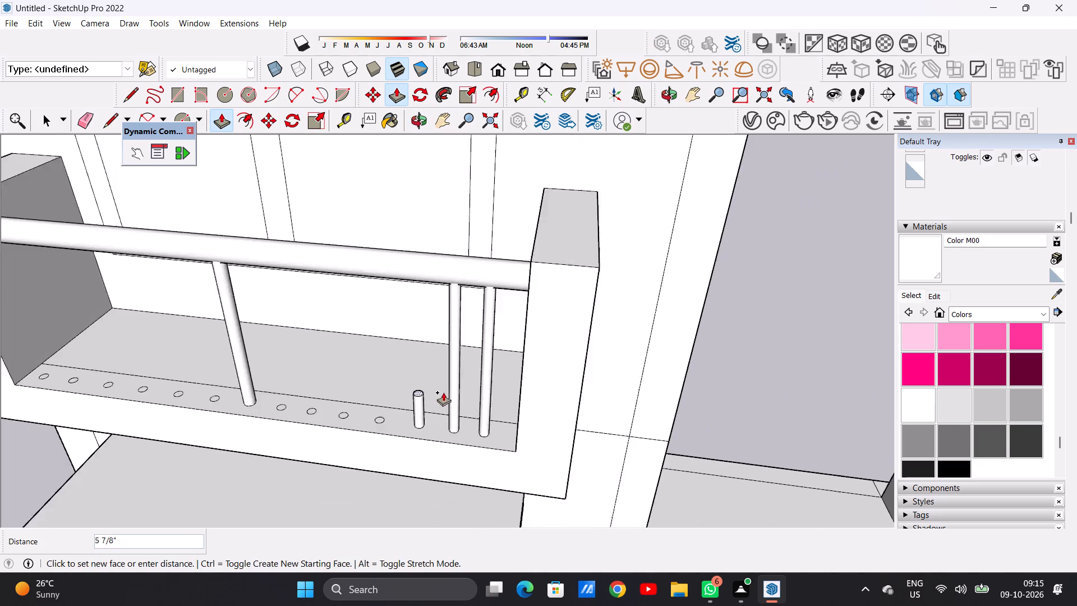
{"action": "middle_click_drag", "start_coordinate": [431, 339], "coordinate": [445, 284]}
{"action": "scroll", "coordinate": [429, 268], "scroll_direction": "up", "scroll_amount": 7}
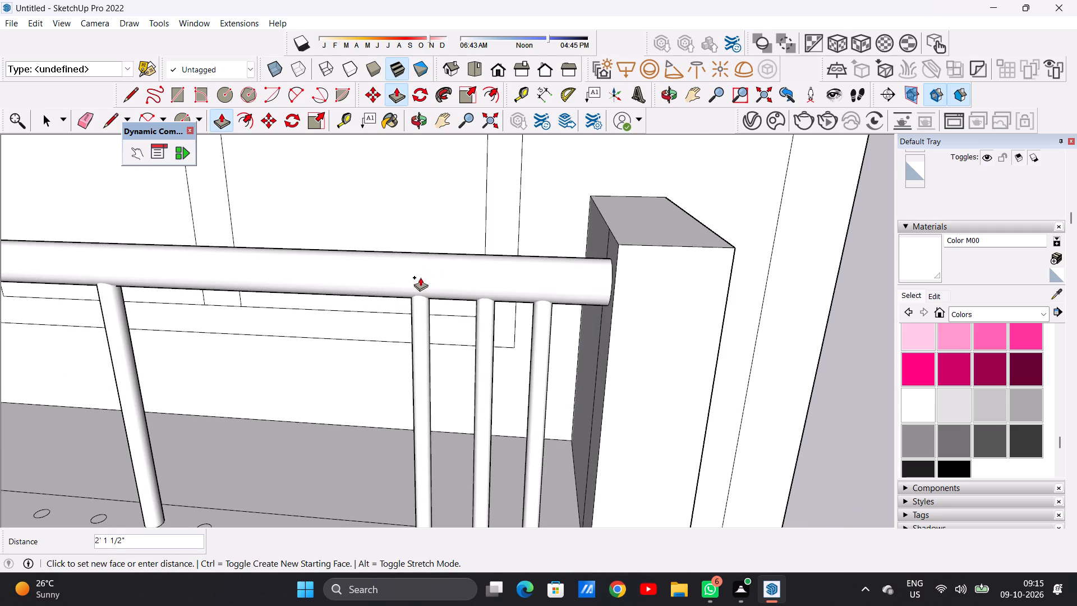
{"action": "left_click", "coordinate": [425, 275]}
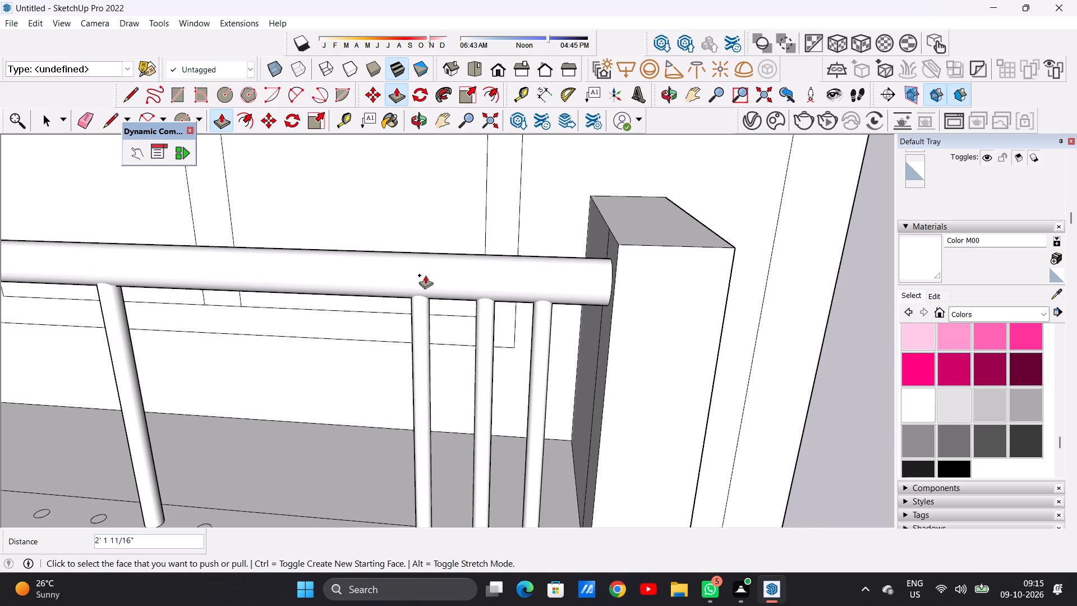
Push/Pull the fourth circle from the right side wall up about 2' 1 7/16" to the handrail as a baluster.
{"action": "scroll", "coordinate": [434, 322], "scroll_direction": "down", "scroll_amount": 4}
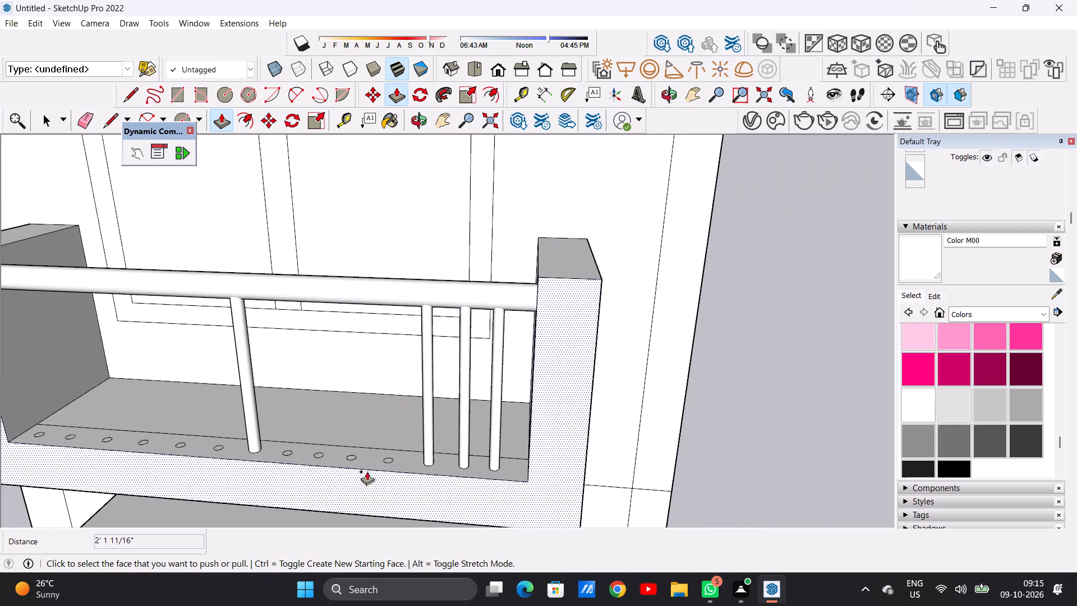
{"action": "scroll", "coordinate": [411, 451], "scroll_direction": "up", "scroll_amount": 13}
{"action": "left_click", "coordinate": [358, 479]}
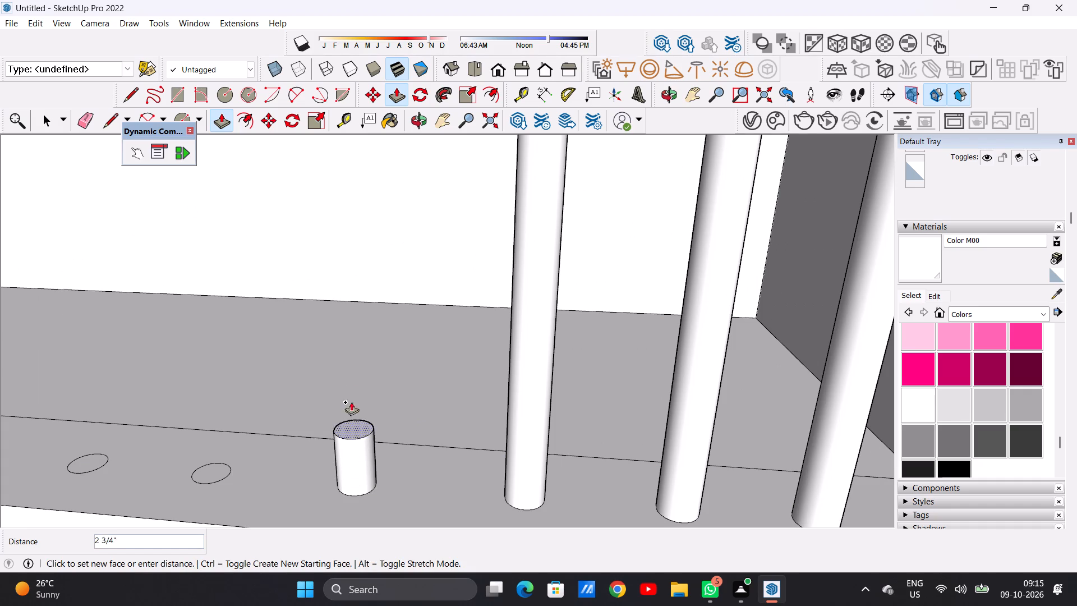
{"action": "scroll", "coordinate": [366, 391], "scroll_direction": "down", "scroll_amount": 16}
{"action": "scroll", "coordinate": [364, 274], "scroll_direction": "up", "scroll_amount": 7}
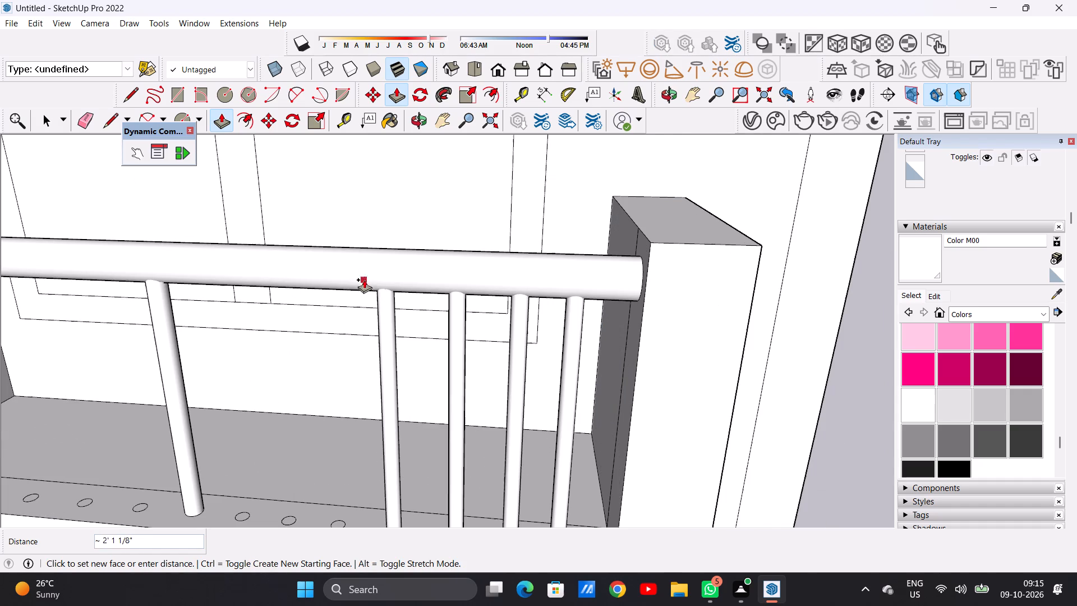
{"action": "left_click", "coordinate": [385, 272]}
Push/Pull the fifth circle from the right side wall up about 2' 1 1/4" to the handrail as a baluster.
{"action": "scroll", "coordinate": [389, 277], "scroll_direction": "down", "scroll_amount": 5}
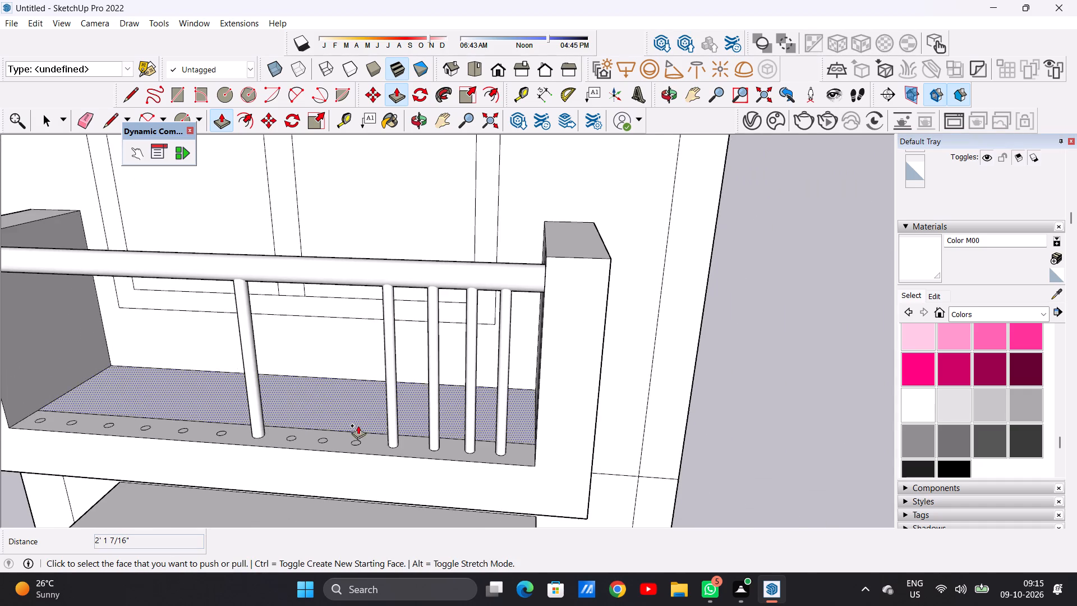
{"action": "scroll", "coordinate": [358, 425], "scroll_direction": "up", "scroll_amount": 9}
{"action": "scroll", "coordinate": [360, 453], "scroll_direction": "down", "scroll_amount": 1}
{"action": "scroll", "coordinate": [360, 453], "scroll_direction": "up", "scroll_amount": 2}
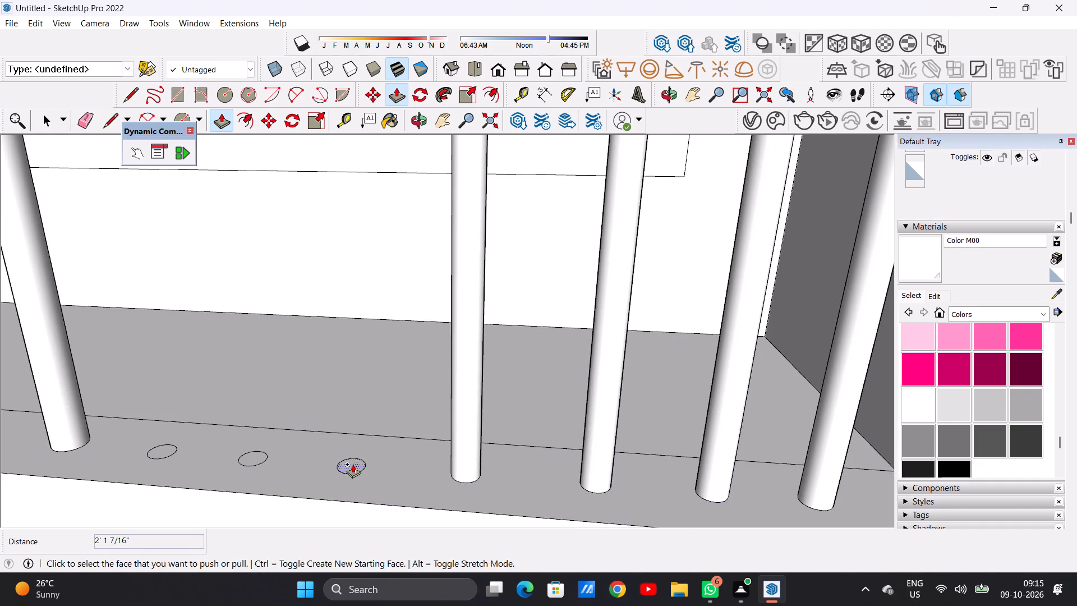
{"action": "left_click", "coordinate": [353, 464]}
{"action": "scroll", "coordinate": [381, 398], "scroll_direction": "down", "scroll_amount": 10}
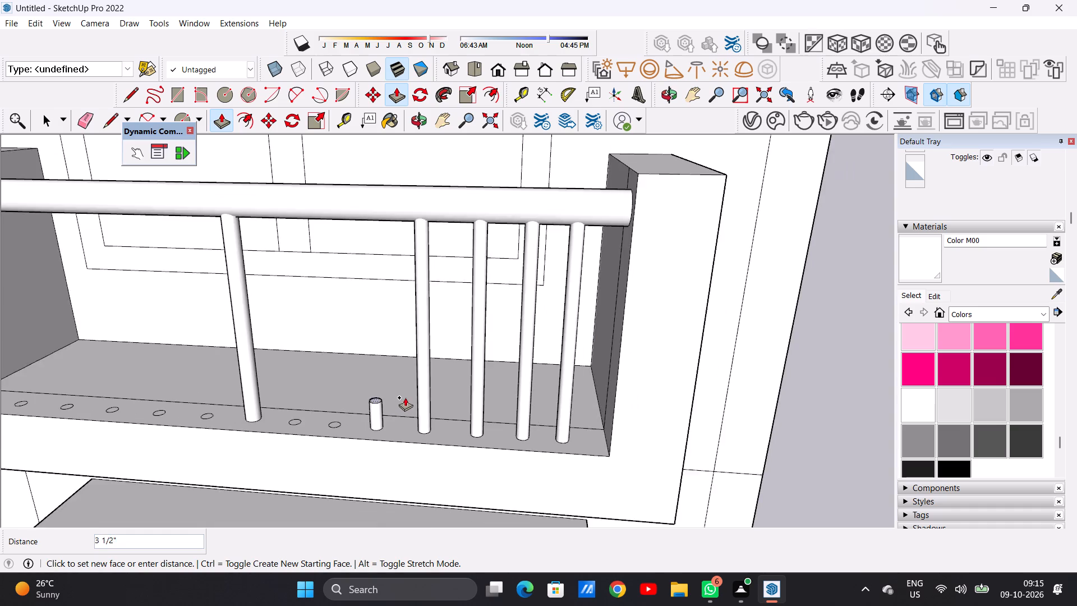
{"action": "scroll", "coordinate": [405, 397], "scroll_direction": "down", "scroll_amount": 3}
{"action": "scroll", "coordinate": [380, 270], "scroll_direction": "up", "scroll_amount": 10}
{"action": "left_click", "coordinate": [379, 255]}
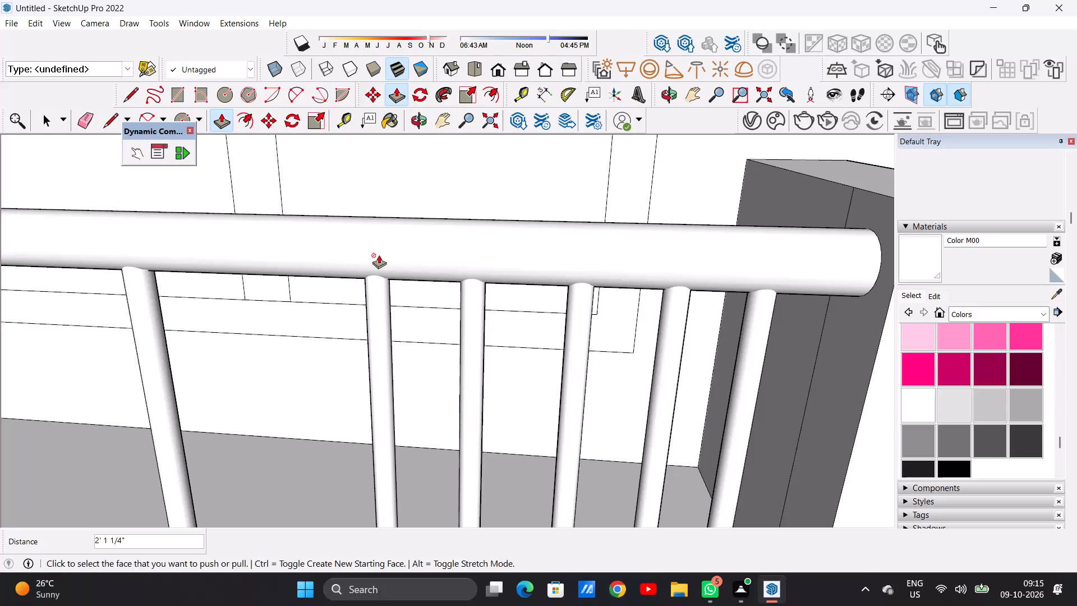
Push/Pull the sixth circle from the right side wall up about 2' 1 5/16" to the handrail as a baluster.
{"action": "scroll", "coordinate": [385, 270], "scroll_direction": "down", "scroll_amount": 11}
{"action": "scroll", "coordinate": [367, 374], "scroll_direction": "up", "scroll_amount": 13}
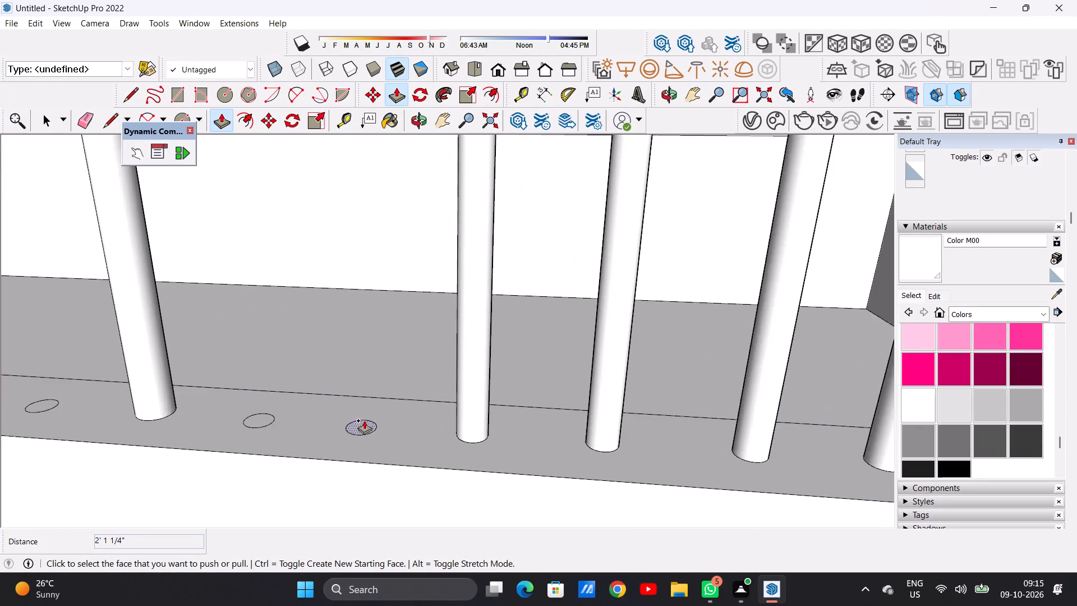
{"action": "left_click", "coordinate": [366, 423]}
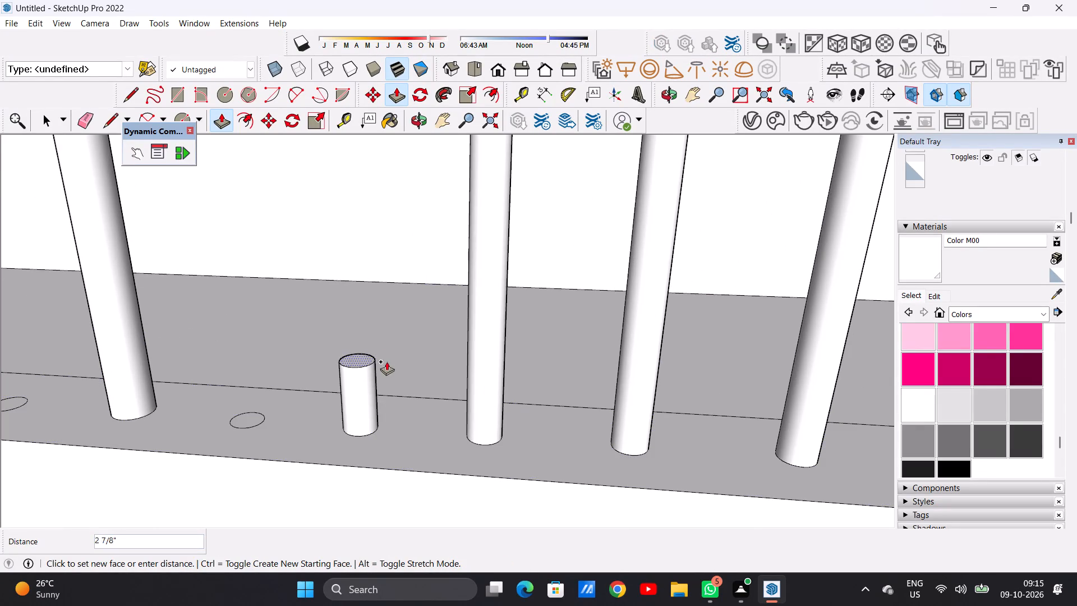
{"action": "scroll", "coordinate": [384, 368], "scroll_direction": "down", "scroll_amount": 16}
{"action": "scroll", "coordinate": [395, 224], "scroll_direction": "up", "scroll_amount": 6}
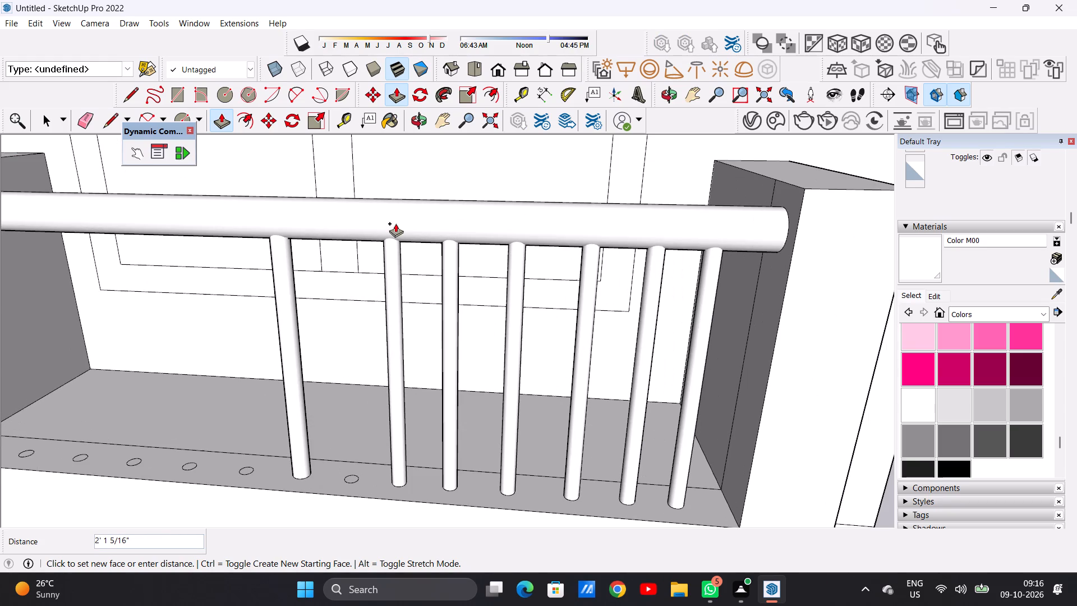
{"action": "left_click", "coordinate": [395, 223]}
Push/Pull the seventh circle from the right side wall up about 2' 2 1/16" to the handrail as a baluster.
{"action": "scroll", "coordinate": [348, 479], "scroll_direction": "up", "scroll_amount": 10}
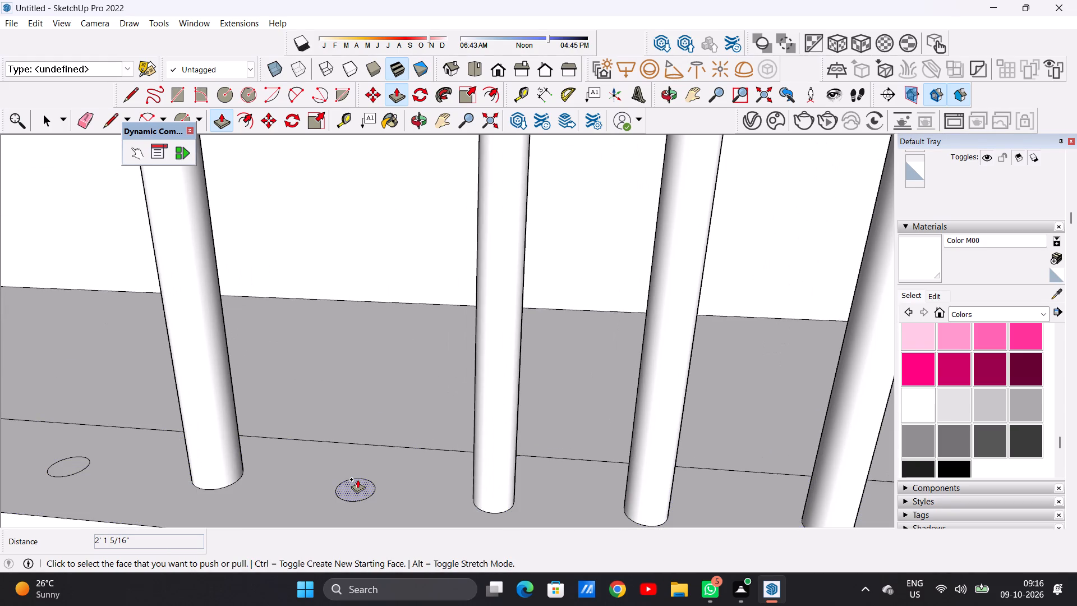
{"action": "left_click", "coordinate": [357, 479]}
{"action": "scroll", "coordinate": [362, 389], "scroll_direction": "down", "scroll_amount": 14}
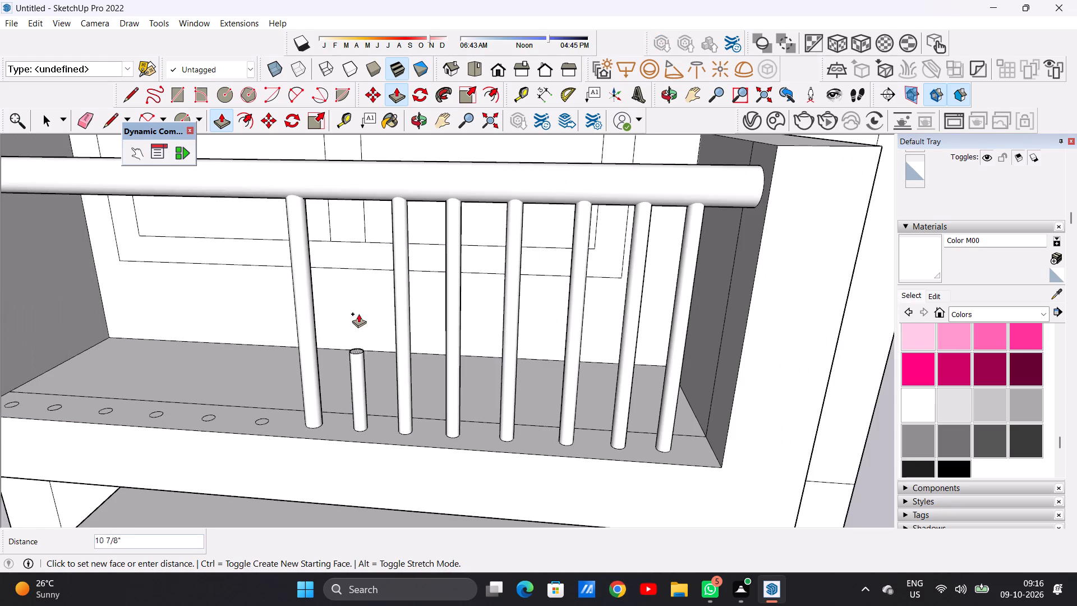
{"action": "scroll", "coordinate": [361, 350], "scroll_direction": "down", "scroll_amount": 6}
{"action": "scroll", "coordinate": [362, 234], "scroll_direction": "up", "scroll_amount": 6}
{"action": "left_click", "coordinate": [354, 242]}
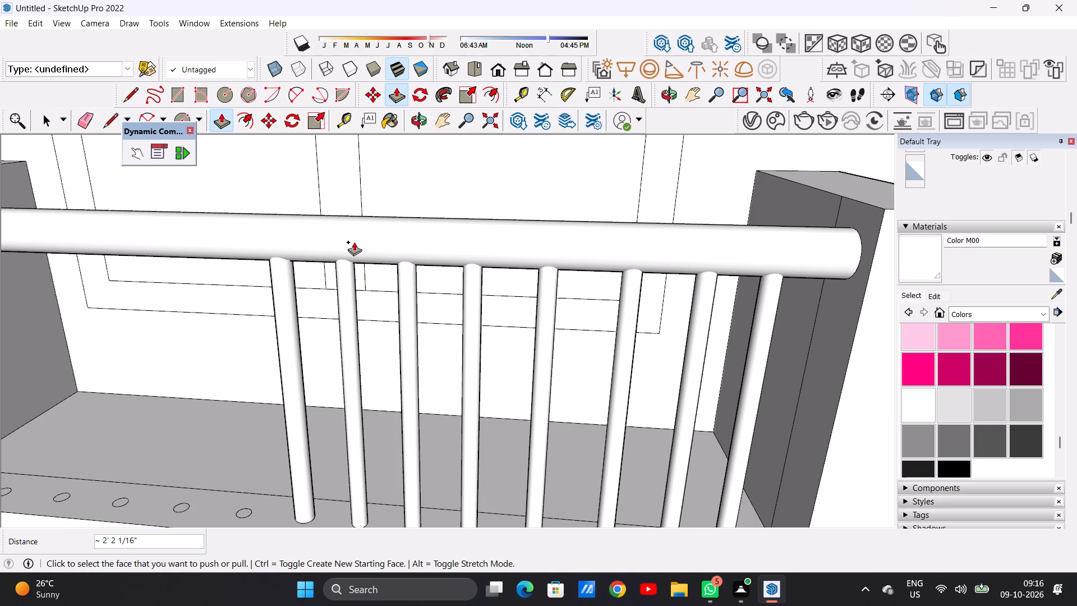
Push/Pull the ninth circle from the right side wall up about 2' 2 1/16" to the handrail as a baluster.
{"action": "scroll", "coordinate": [244, 508], "scroll_direction": "up", "scroll_amount": 6}
{"action": "left_click", "coordinate": [245, 512]}
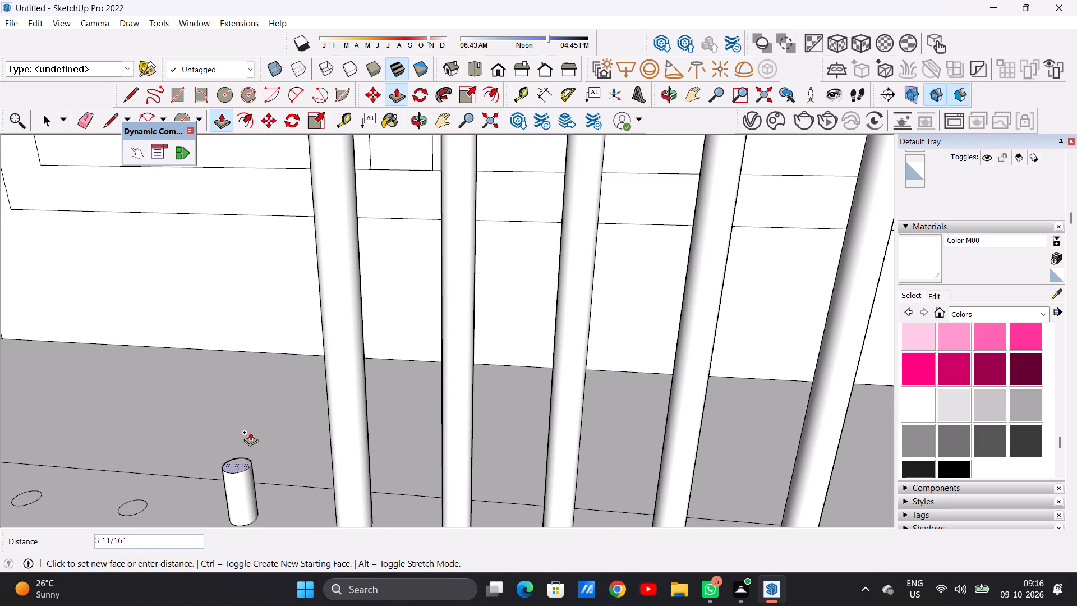
{"action": "scroll", "coordinate": [256, 415], "scroll_direction": "down", "scroll_amount": 10}
{"action": "scroll", "coordinate": [243, 279], "scroll_direction": "up", "scroll_amount": 2}
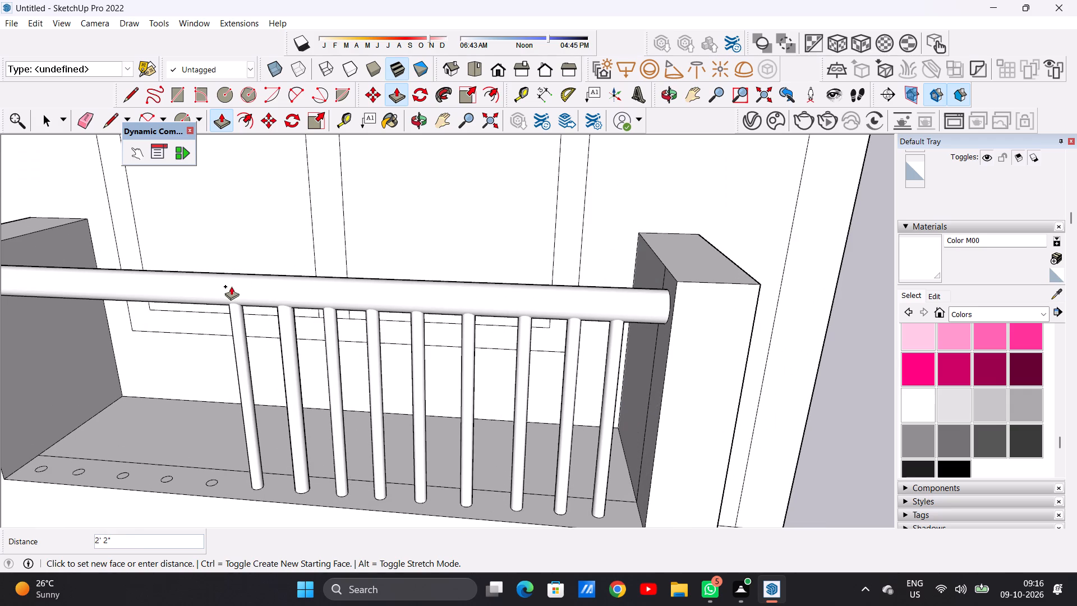
{"action": "left_click", "coordinate": [242, 290]}
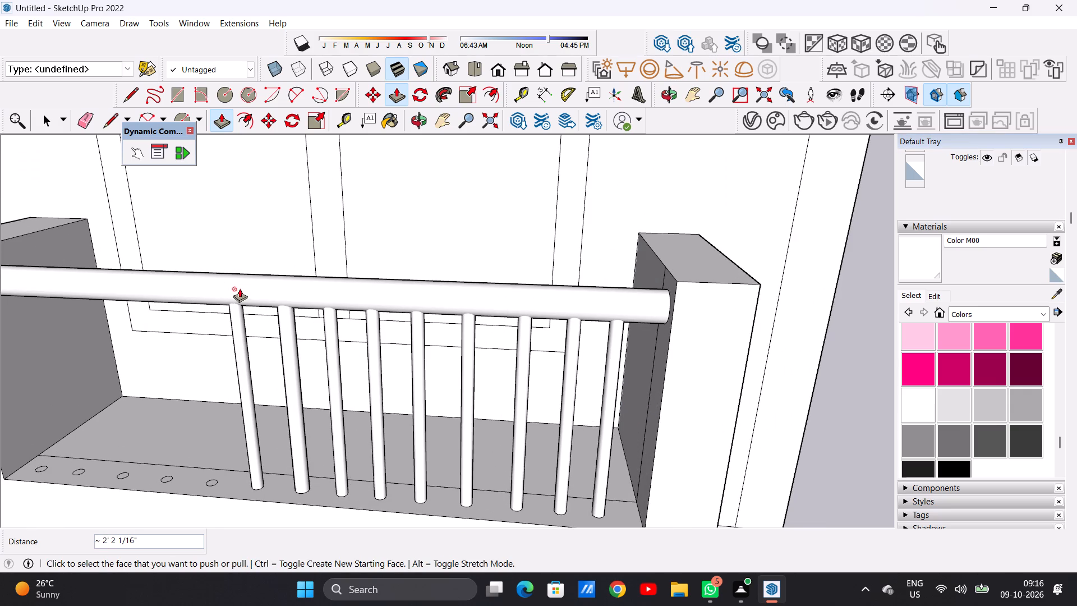
Push/Pull the tenth circle from the right side wall up about 2' 1 1/16" to the handrail as a baluster.
{"action": "scroll", "coordinate": [206, 441], "scroll_direction": "up", "scroll_amount": 9}
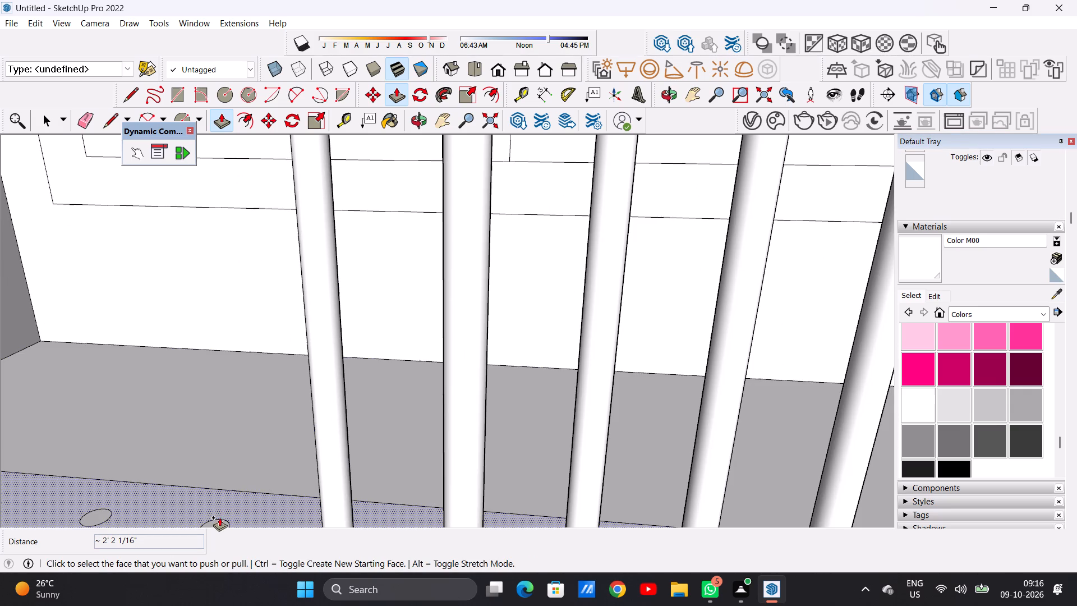
{"action": "scroll", "coordinate": [246, 440], "scroll_direction": "down", "scroll_amount": 7}
{"action": "scroll", "coordinate": [238, 467], "scroll_direction": "up", "scroll_amount": 6}
{"action": "left_click", "coordinate": [228, 481]}
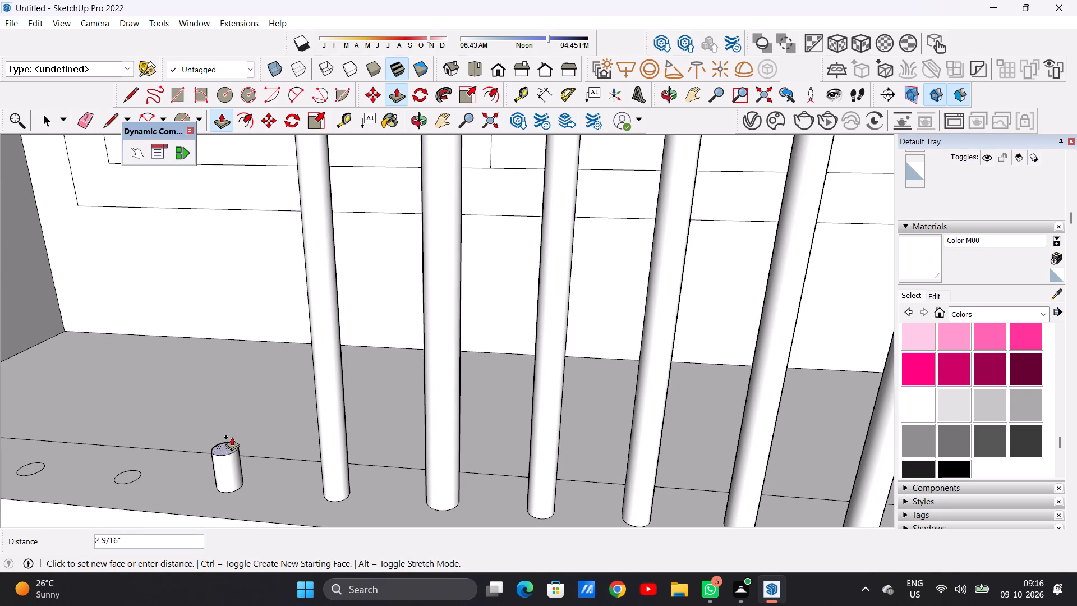
{"action": "scroll", "coordinate": [247, 423], "scroll_direction": "down", "scroll_amount": 11}
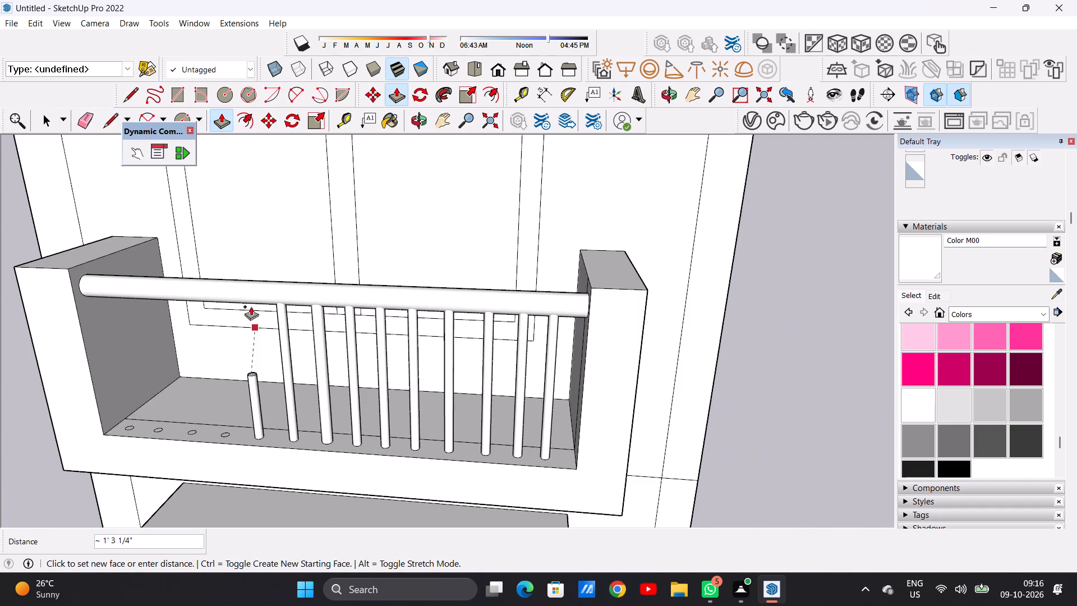
{"action": "scroll", "coordinate": [247, 296], "scroll_direction": "up", "scroll_amount": 5}
{"action": "left_click", "coordinate": [242, 294]}
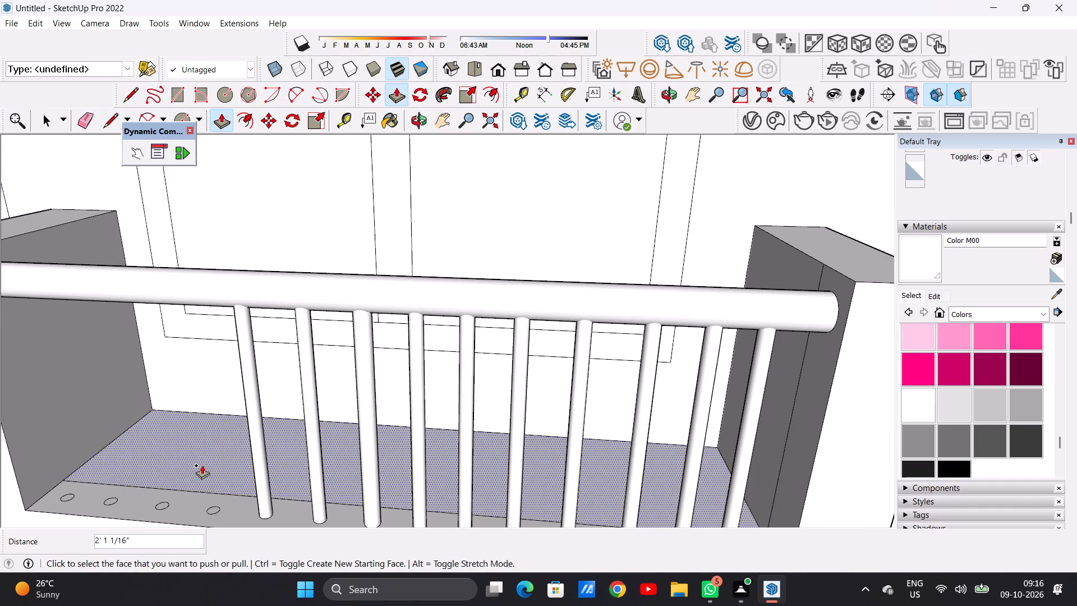
Push/Pull the eleventh circle from the right side wall up about 2' 1 5/8" to the handrail as a baluster.
{"action": "scroll", "coordinate": [207, 486], "scroll_direction": "up", "scroll_amount": 5}
{"action": "left_click", "coordinate": [219, 517]}
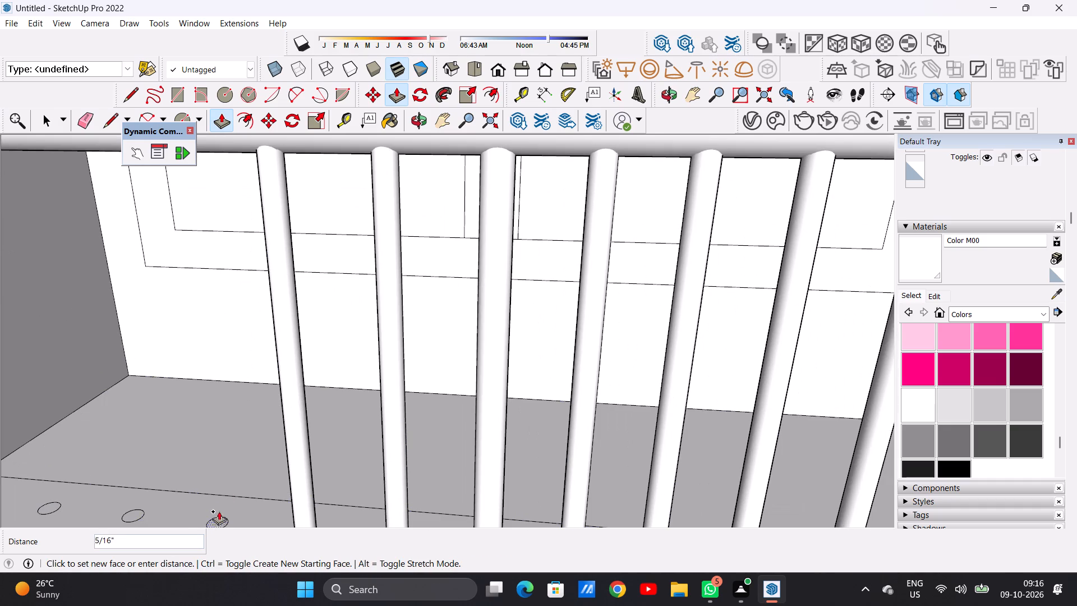
{"action": "scroll", "coordinate": [243, 434], "scroll_direction": "down", "scroll_amount": 10}
{"action": "scroll", "coordinate": [225, 334], "scroll_direction": "up", "scroll_amount": 5}
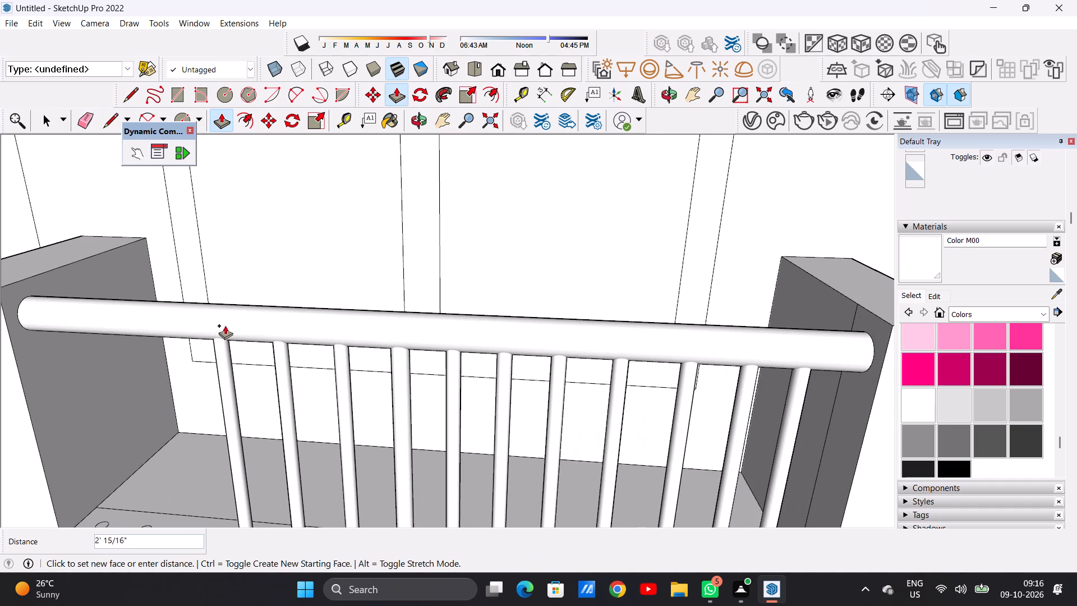
{"action": "left_click", "coordinate": [220, 321]}
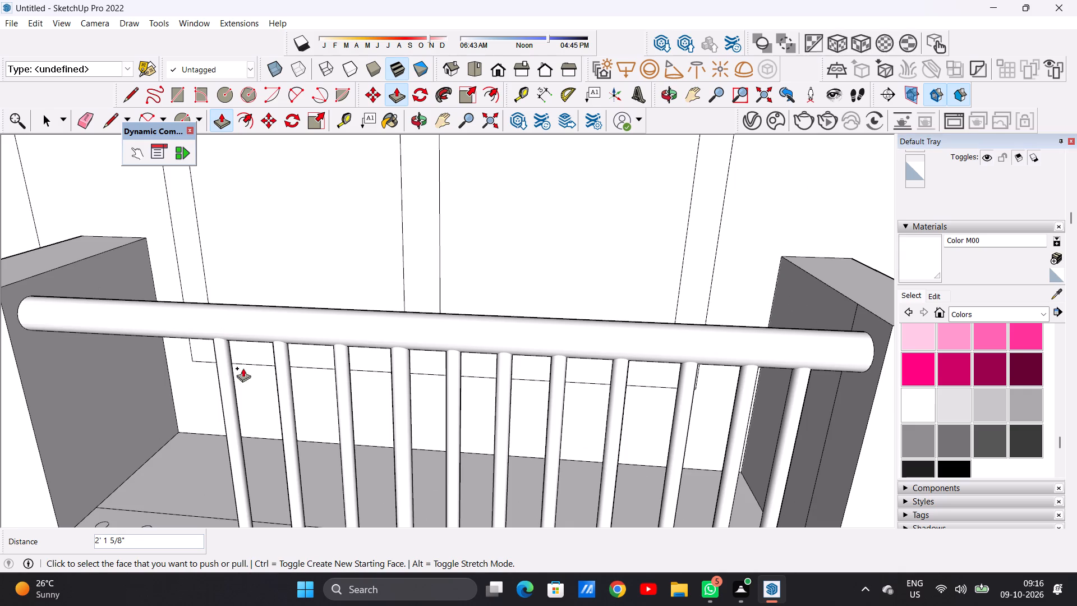
Push/Pull the twelfth circle from the right side wall up about 2' 2 1/16" to the handrail as a baluster.
{"action": "scroll", "coordinate": [303, 407], "scroll_direction": "down", "scroll_amount": 7}
{"action": "scroll", "coordinate": [259, 441], "scroll_direction": "up", "scroll_amount": 15}
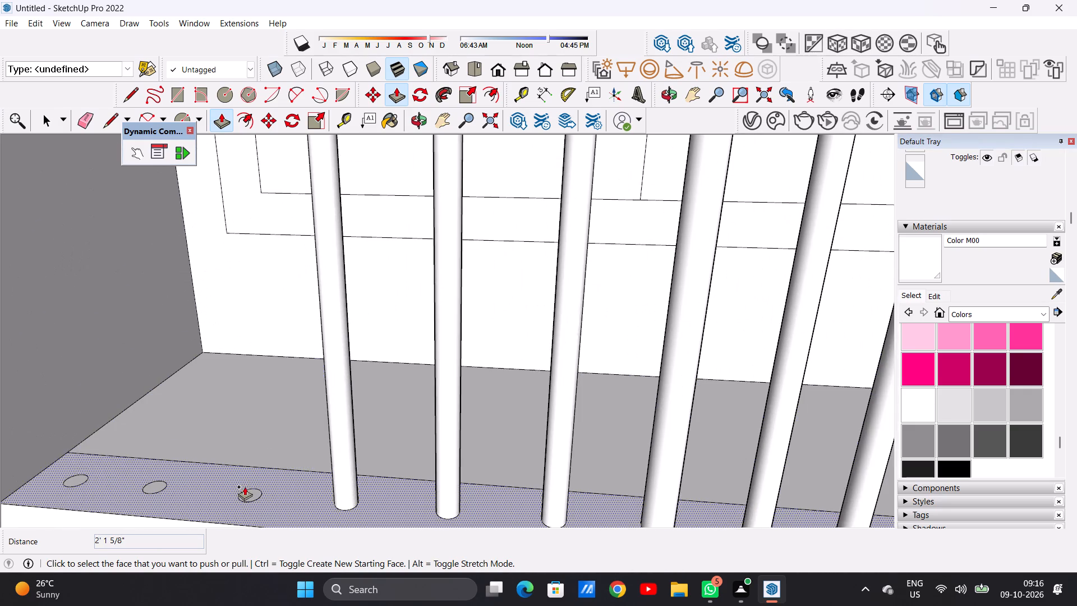
{"action": "left_click", "coordinate": [246, 497]}
{"action": "scroll", "coordinate": [255, 401], "scroll_direction": "down", "scroll_amount": 9}
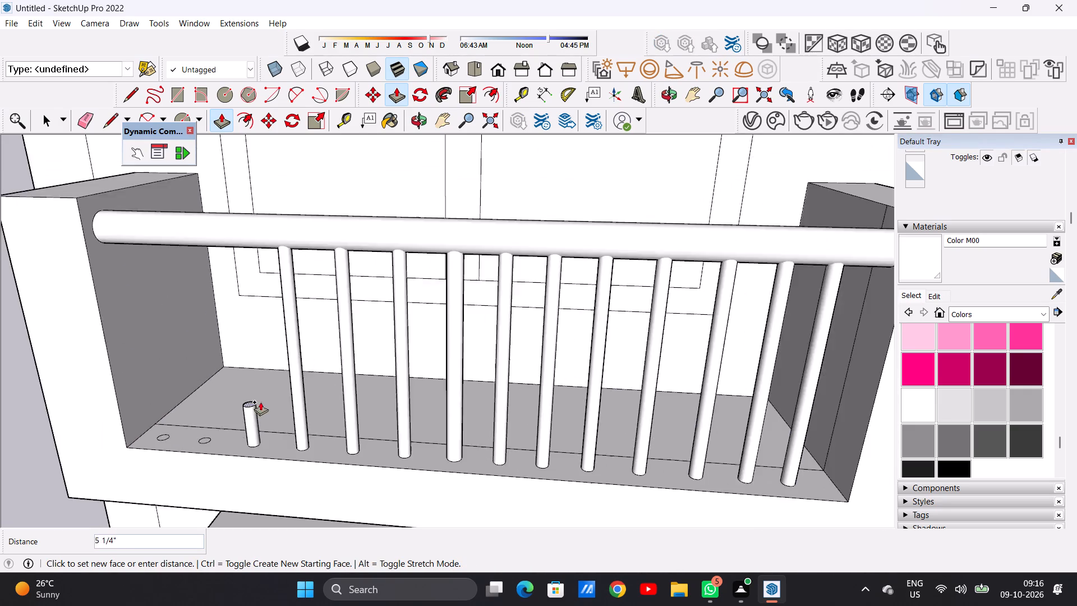
{"action": "scroll", "coordinate": [260, 402], "scroll_direction": "down", "scroll_amount": 4}
{"action": "scroll", "coordinate": [256, 301], "scroll_direction": "up", "scroll_amount": 5}
{"action": "left_click", "coordinate": [246, 306]}
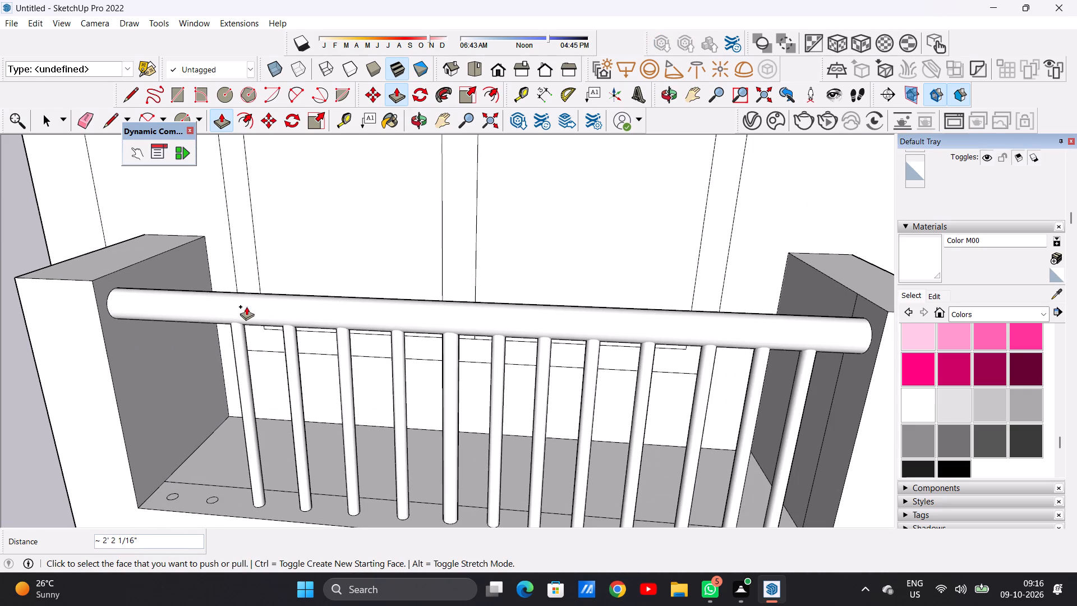
Push/Pull the thirteenth circle from the right side wall up about 2' 2 1/16" to the handrail as a baluster.
{"action": "left_click", "coordinate": [213, 498]}
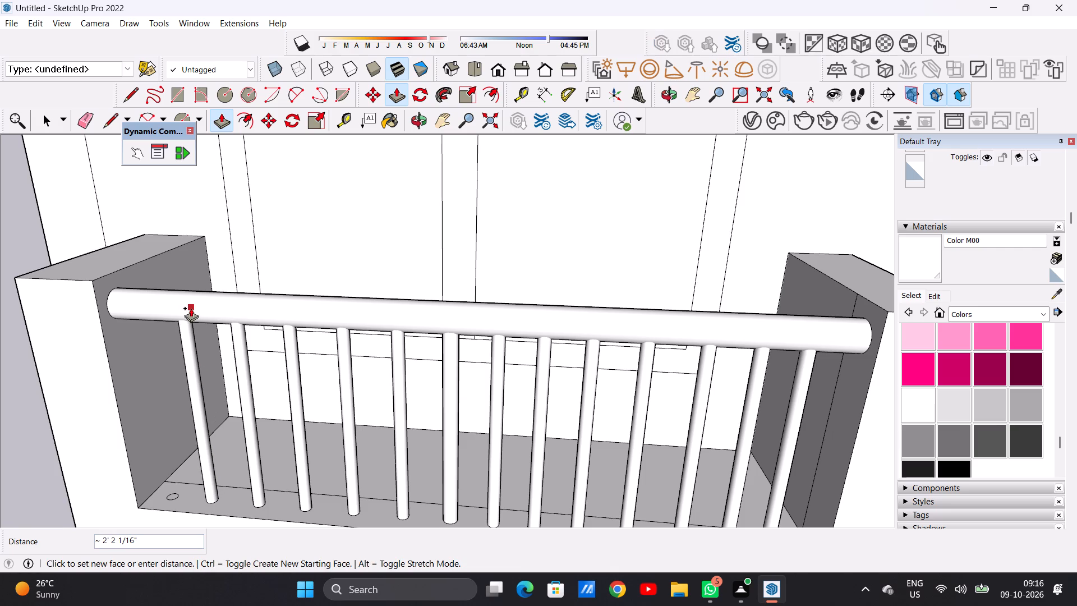
{"action": "left_click", "coordinate": [190, 305]}
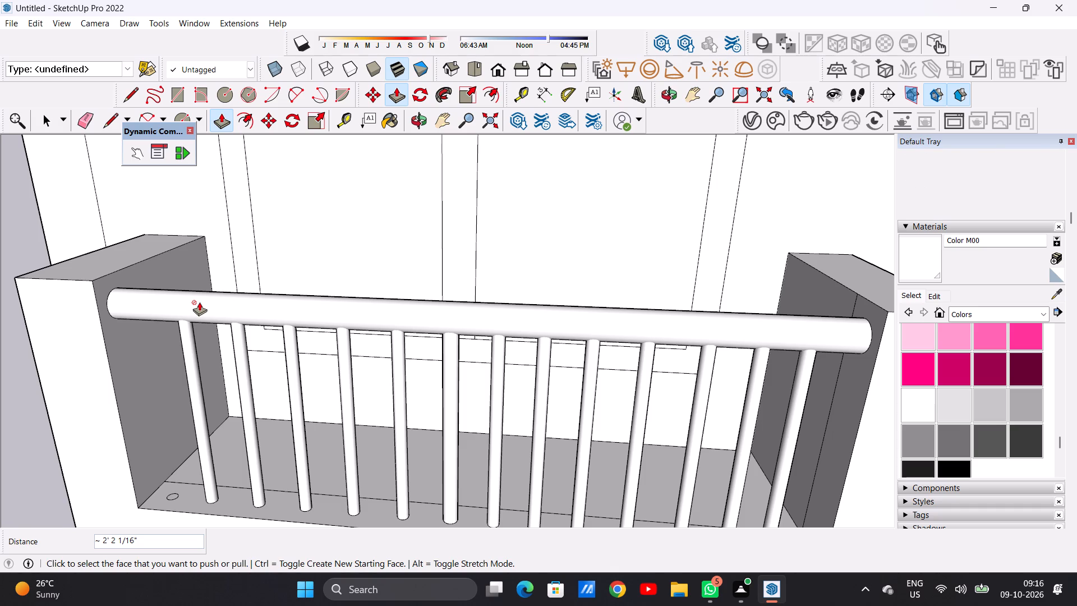
Push/Pull the last circle beside the left side wall up about 2' 2 1/16" to the handrail, completing the row of balusters.
{"action": "scroll", "coordinate": [174, 483], "scroll_direction": "up", "scroll_amount": 7}
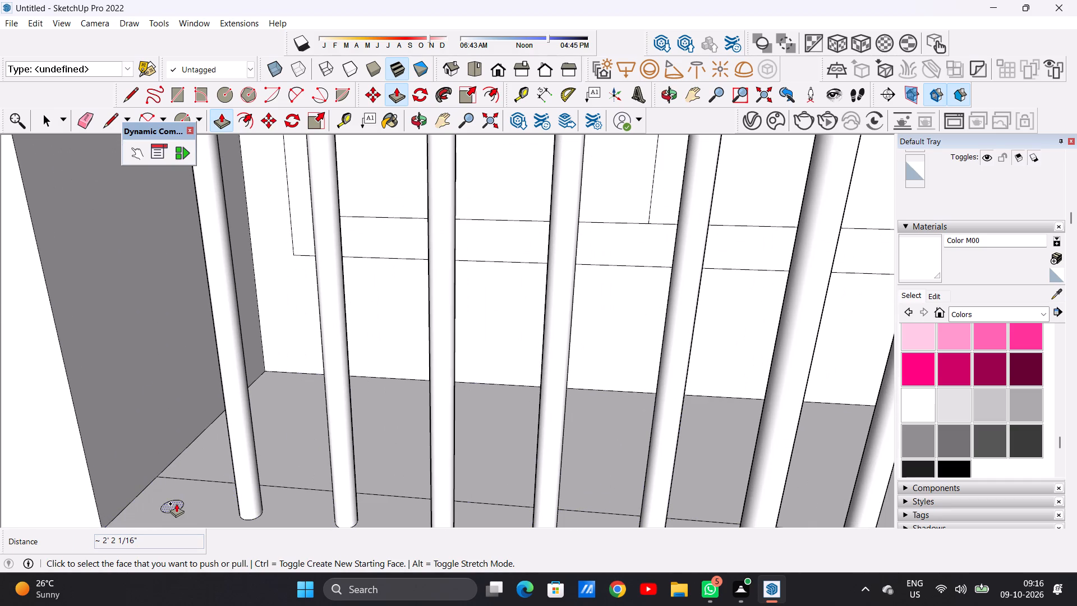
{"action": "left_click", "coordinate": [176, 503]}
{"action": "scroll", "coordinate": [185, 409], "scroll_direction": "down", "scroll_amount": 10}
{"action": "scroll", "coordinate": [150, 293], "scroll_direction": "up", "scroll_amount": 2}
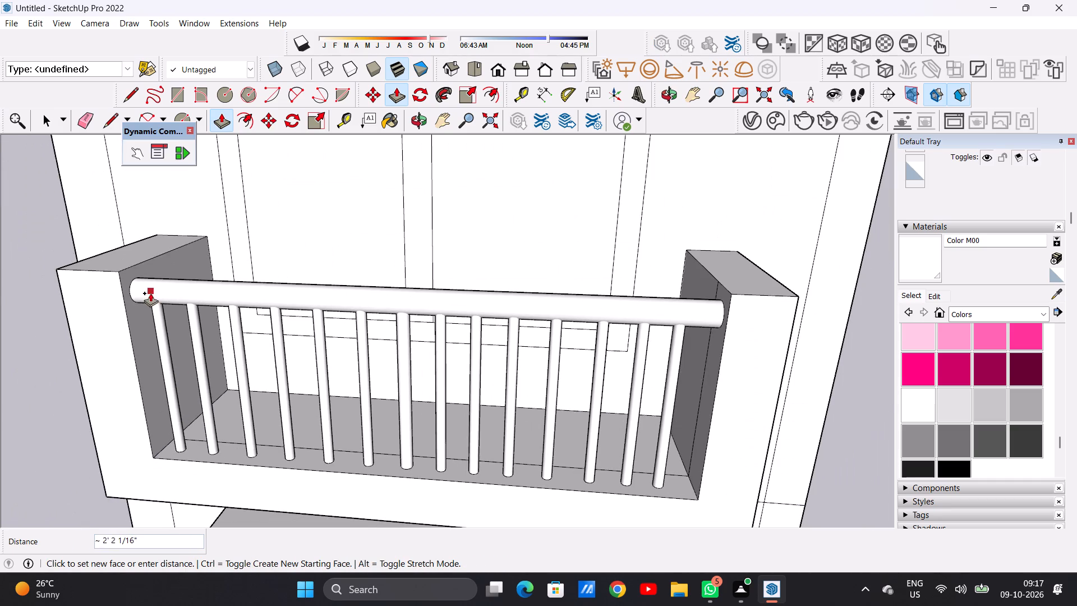
{"action": "scroll", "coordinate": [150, 293], "scroll_direction": "up", "scroll_amount": 3}
{"action": "left_click", "coordinate": [157, 286]}
{"action": "key", "text": "space"}
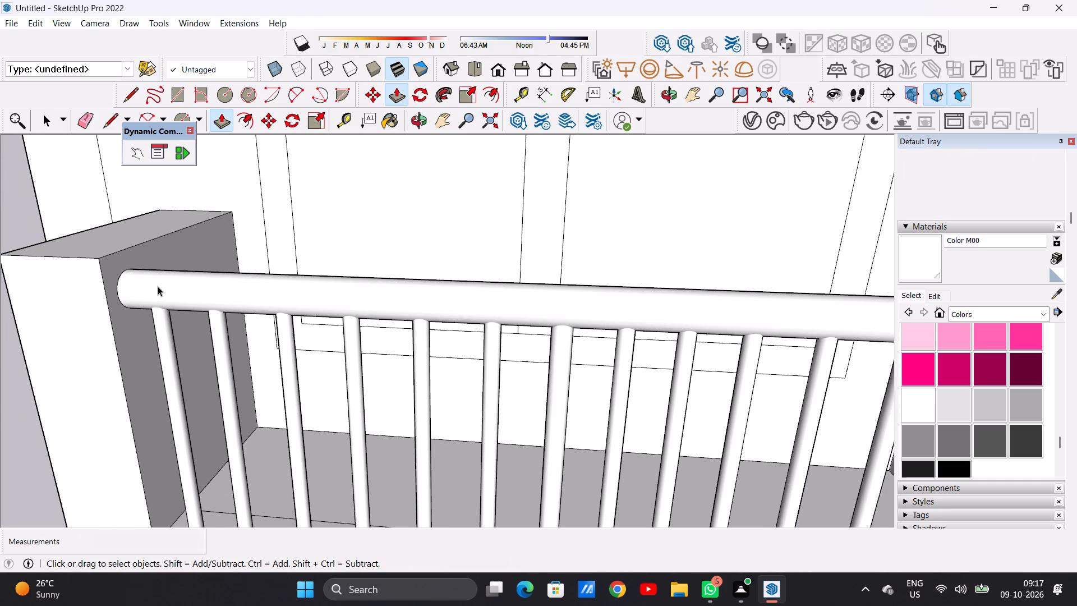
Examine the left tower's top-storey balcony railing, including where the handrail and balusters meet the right side wall.
{"action": "scroll", "coordinate": [425, 368], "scroll_direction": "down", "scroll_amount": 20}
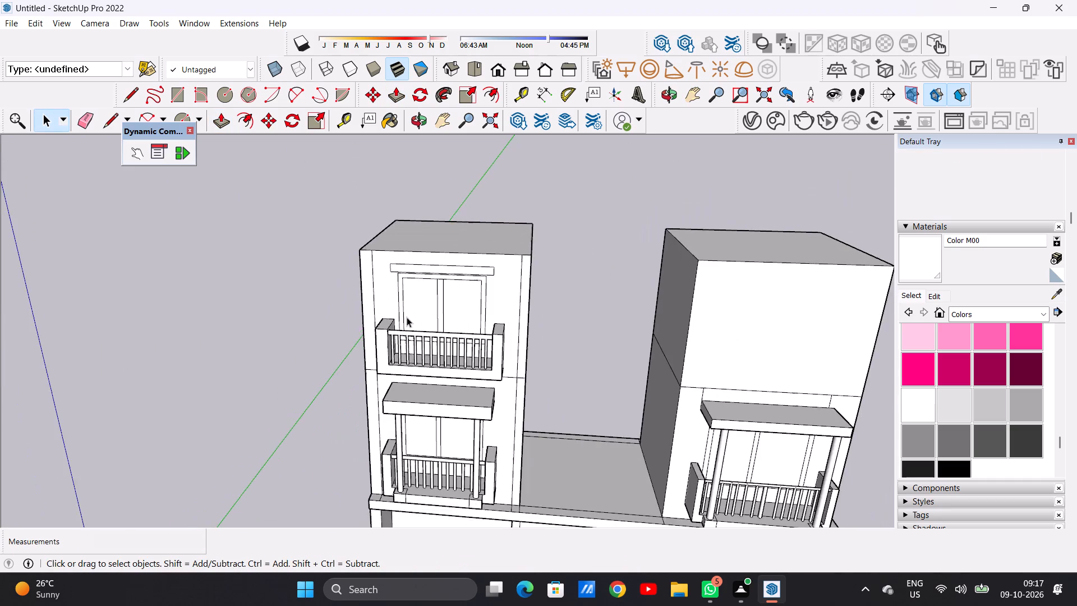
{"action": "scroll", "coordinate": [407, 317], "scroll_direction": "down", "scroll_amount": 5}
{"action": "middle_click_drag", "start_coordinate": [413, 418], "coordinate": [432, 349]}
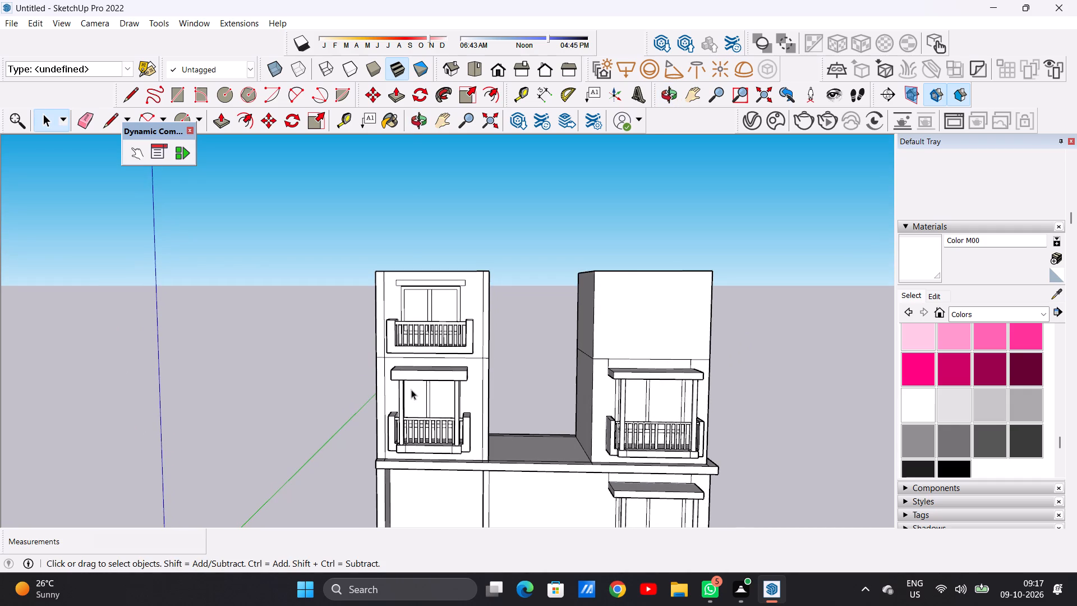
{"action": "scroll", "coordinate": [424, 431], "scroll_direction": "down", "scroll_amount": 9}
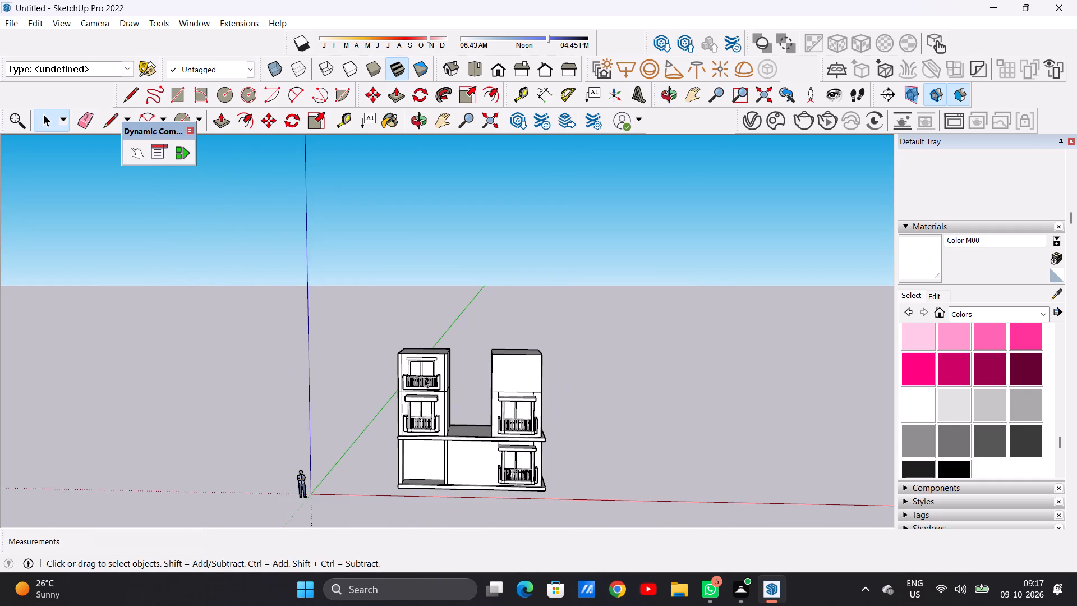
{"action": "scroll", "coordinate": [427, 370], "scroll_direction": "up", "scroll_amount": 13}
{"action": "middle_click_drag", "start_coordinate": [431, 375], "coordinate": [476, 365]}
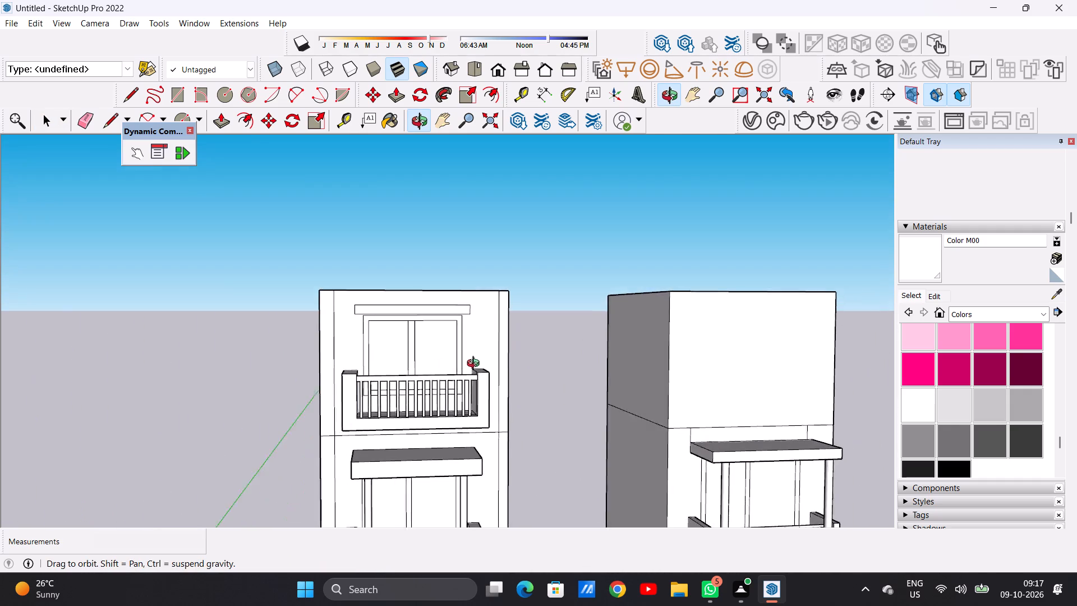
{"action": "middle_click_drag", "start_coordinate": [476, 365], "coordinate": [517, 369]}
{"action": "scroll", "coordinate": [470, 396], "scroll_direction": "up", "scroll_amount": 13}
{"action": "middle_click_drag", "start_coordinate": [475, 398], "coordinate": [508, 400]}
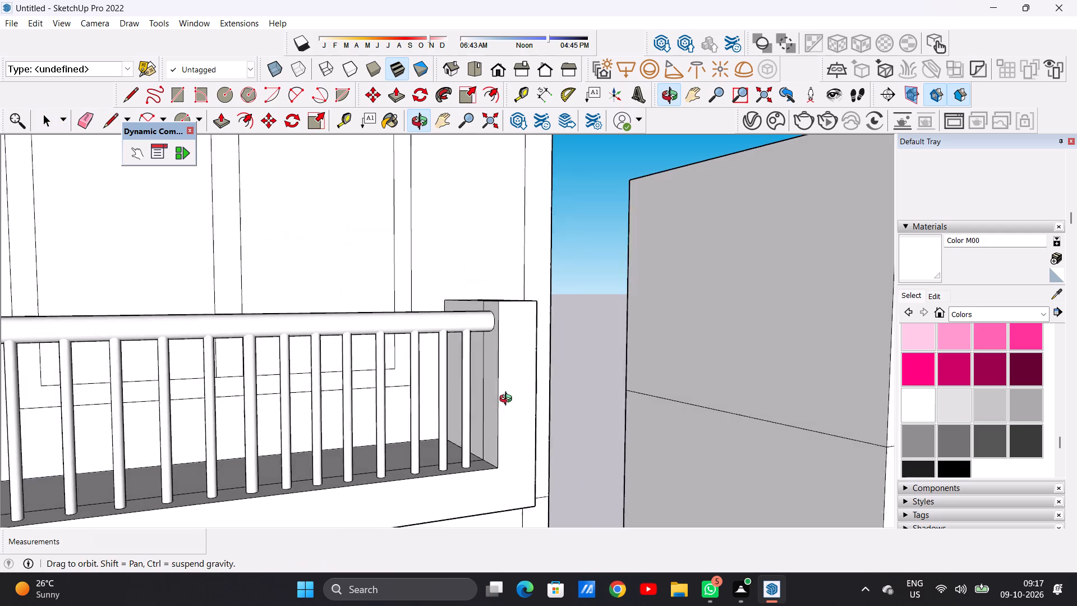
{"action": "middle_click_drag", "start_coordinate": [508, 400], "coordinate": [559, 409]}
{"action": "scroll", "coordinate": [484, 397], "scroll_direction": "up", "scroll_amount": 6}
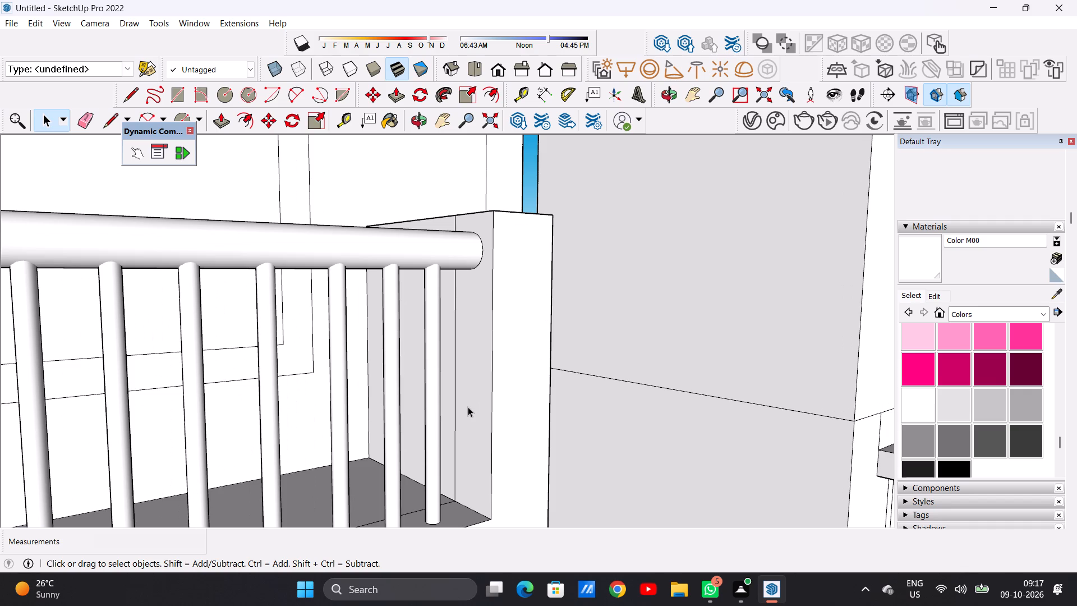
Compare the middle-storey balconies with the left tower's top-storey balcony and review the whole front facade.
{"action": "scroll", "coordinate": [470, 401], "scroll_direction": "down", "scroll_amount": 20}
{"action": "scroll", "coordinate": [470, 401], "scroll_direction": "down", "scroll_amount": 13}
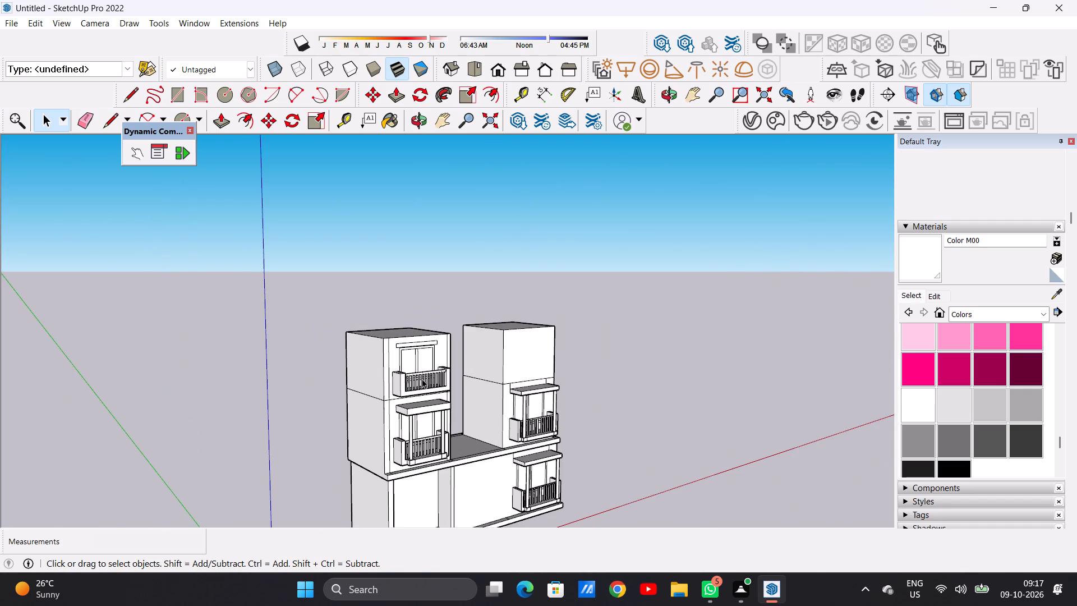
{"action": "scroll", "coordinate": [457, 419], "scroll_direction": "up", "scroll_amount": 14}
{"action": "scroll", "coordinate": [423, 447], "scroll_direction": "up", "scroll_amount": 14}
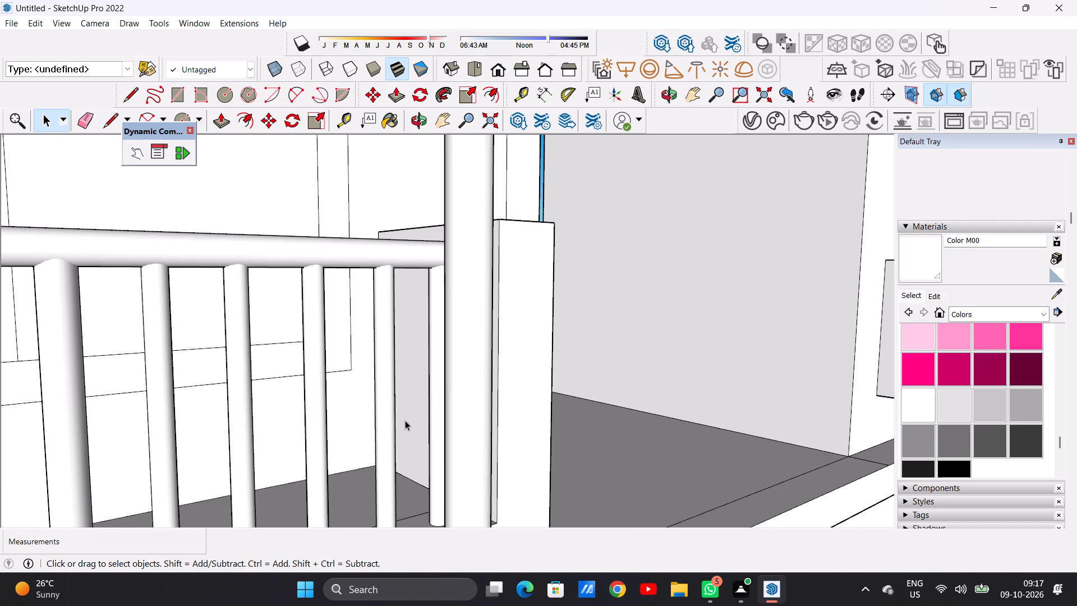
{"action": "middle_click_drag", "start_coordinate": [405, 420], "coordinate": [374, 420]}
{"action": "scroll", "coordinate": [447, 456], "scroll_direction": "down", "scroll_amount": 11}
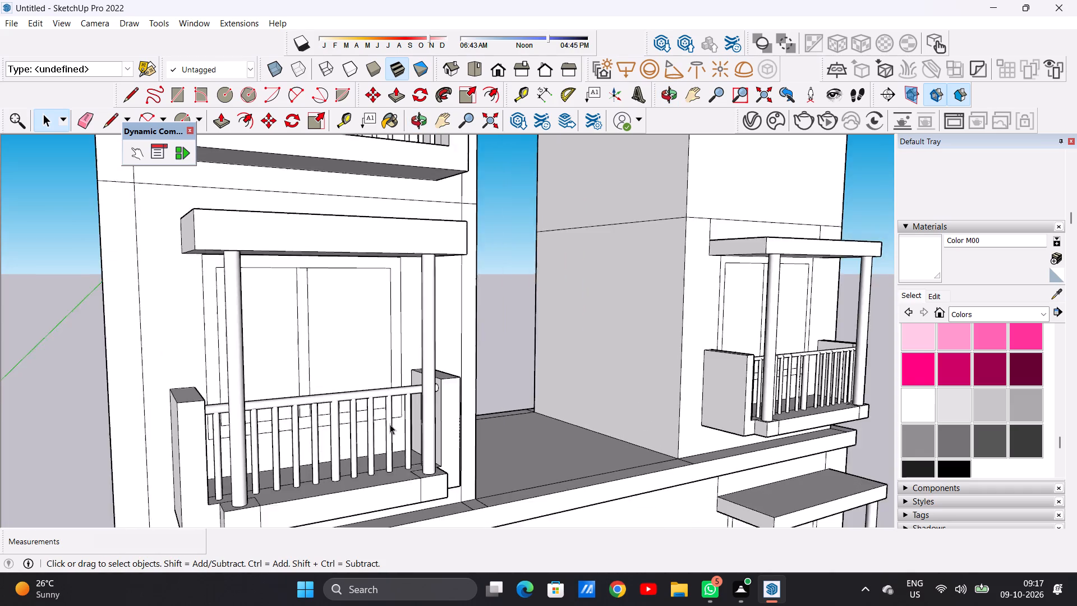
{"action": "scroll", "coordinate": [390, 424], "scroll_direction": "down", "scroll_amount": 17}
{"action": "middle_click_drag", "start_coordinate": [512, 417], "coordinate": [375, 403]}
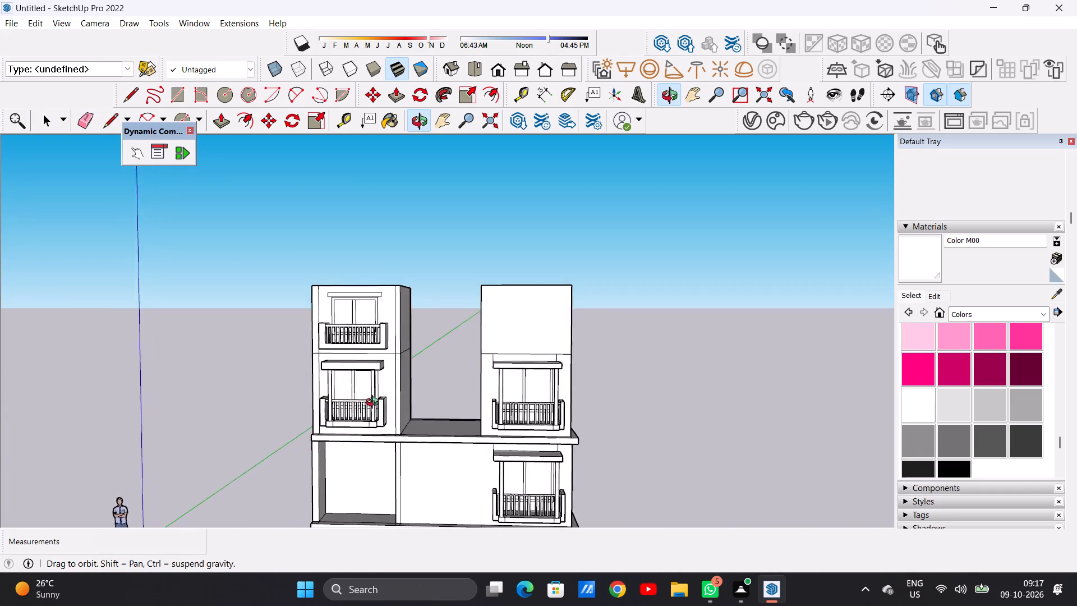
{"action": "middle_click_drag", "start_coordinate": [375, 403], "coordinate": [387, 385]}
{"action": "scroll", "coordinate": [427, 435], "scroll_direction": "down", "scroll_amount": 7}
{"action": "scroll", "coordinate": [503, 466], "scroll_direction": "up", "scroll_amount": 6}
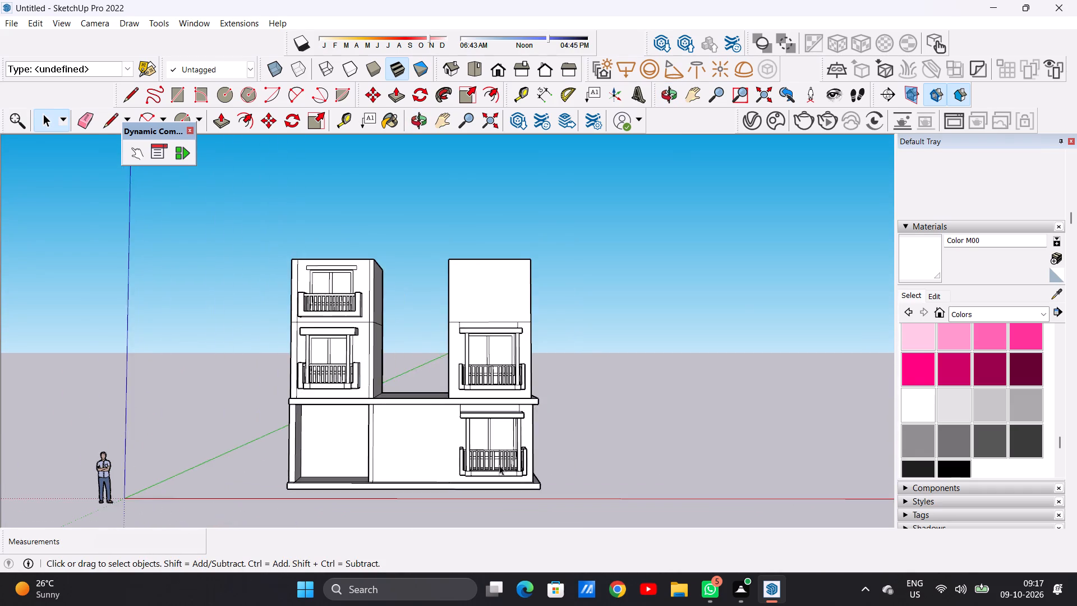
{"action": "scroll", "coordinate": [488, 451], "scroll_direction": "up", "scroll_amount": 1}
{"action": "scroll", "coordinate": [488, 451], "scroll_direction": "down", "scroll_amount": 1}
{"action": "scroll", "coordinate": [488, 451], "scroll_direction": "up", "scroll_amount": 5}
{"action": "scroll", "coordinate": [511, 468], "scroll_direction": "down", "scroll_amount": 7}
{"action": "scroll", "coordinate": [363, 314], "scroll_direction": "up", "scroll_amount": 6}
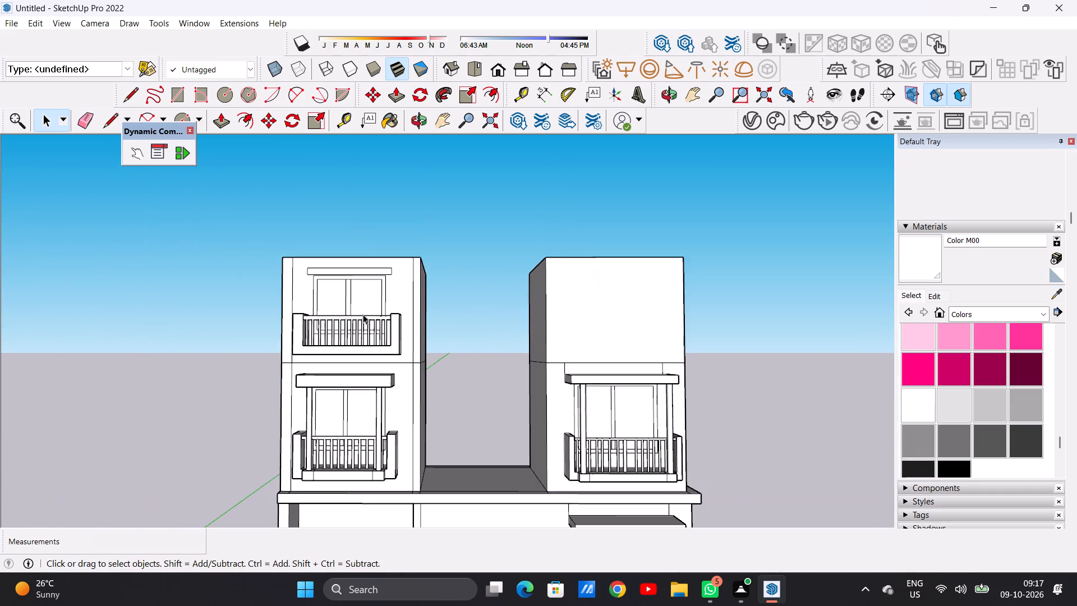
{"action": "scroll", "coordinate": [363, 325], "scroll_direction": "up", "scroll_amount": 12}
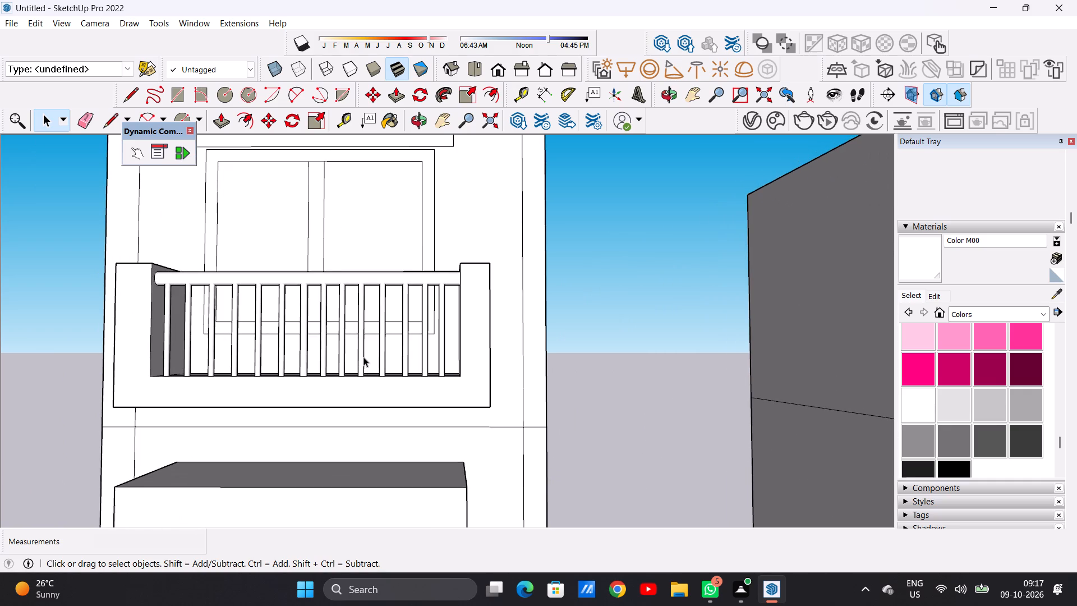
{"action": "scroll", "coordinate": [330, 356], "scroll_direction": "down", "scroll_amount": 5}
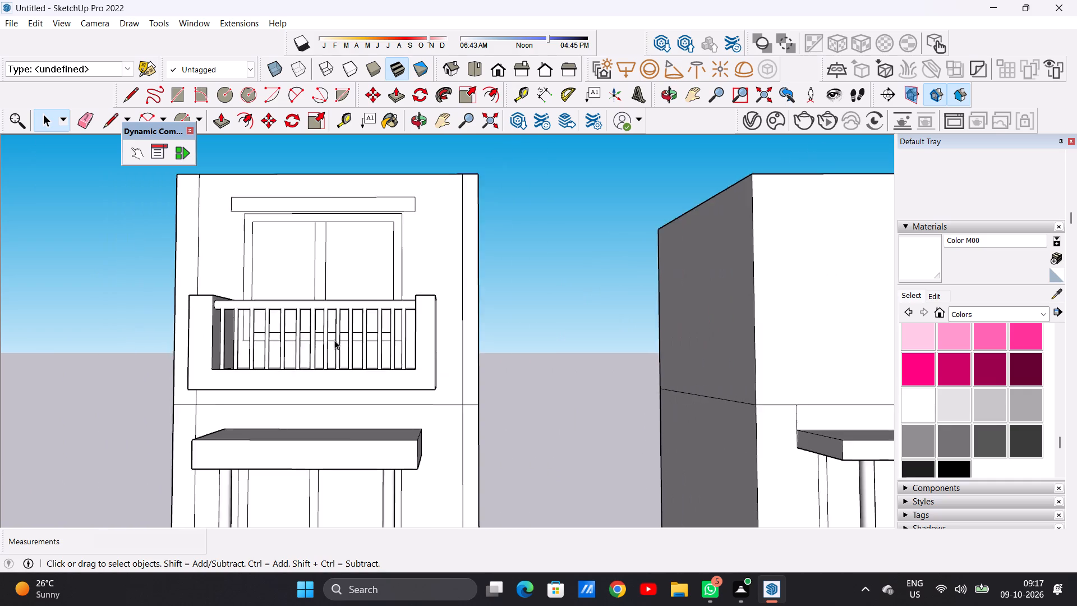
Push/Pull the rectangle above the left tower's top-storey window out about 2' 1 5/16" as a canopy.
{"action": "scroll", "coordinate": [334, 340], "scroll_direction": "down", "scroll_amount": 10}
{"action": "middle_click_drag", "start_coordinate": [353, 335], "coordinate": [383, 403]}
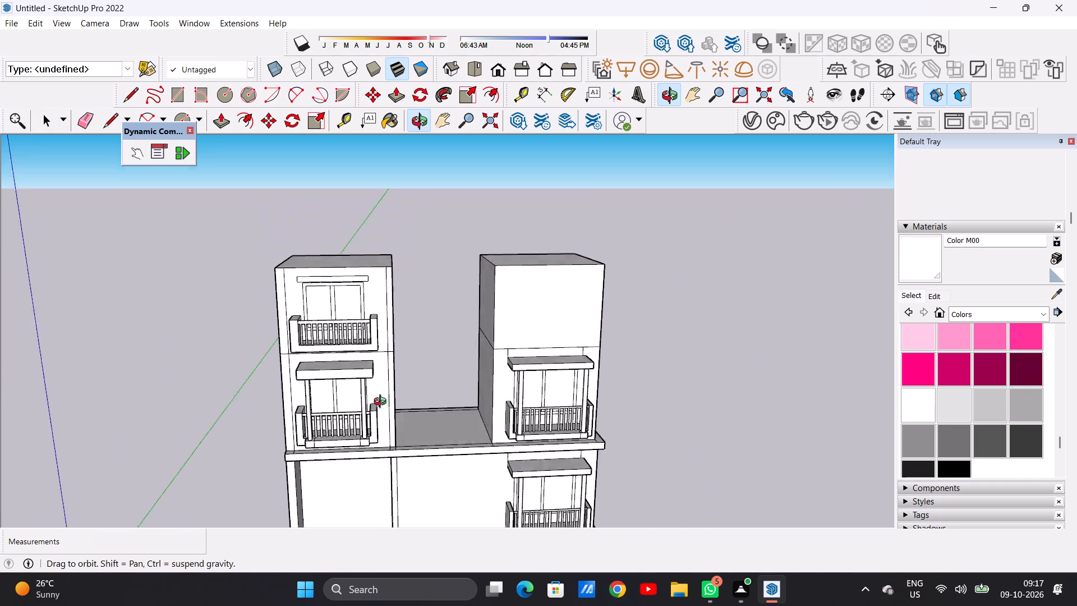
{"action": "middle_click_drag", "start_coordinate": [383, 403], "coordinate": [609, 416]}
{"action": "scroll", "coordinate": [344, 307], "scroll_direction": "up", "scroll_amount": 11}
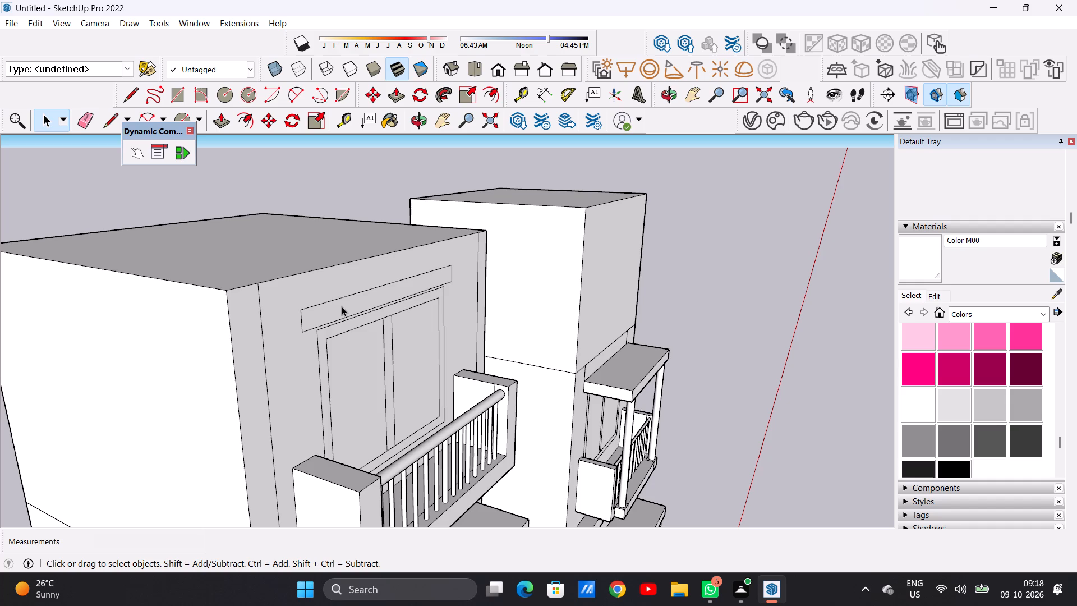
{"action": "scroll", "coordinate": [335, 314], "scroll_direction": "up", "scroll_amount": 3}
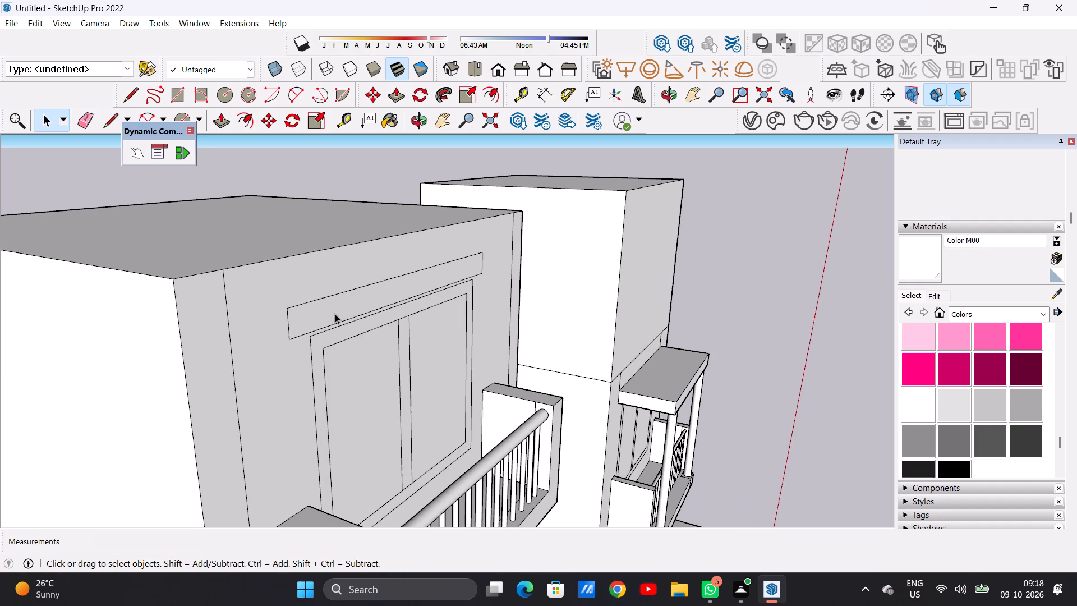
{"action": "key", "text": "p"}
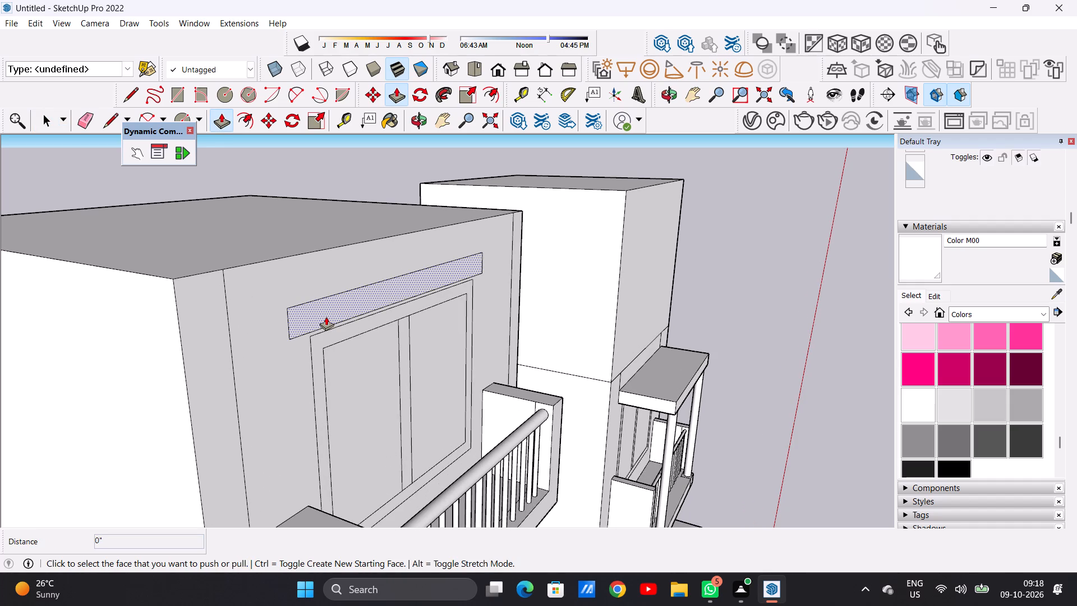
{"action": "left_click", "coordinate": [326, 316]}
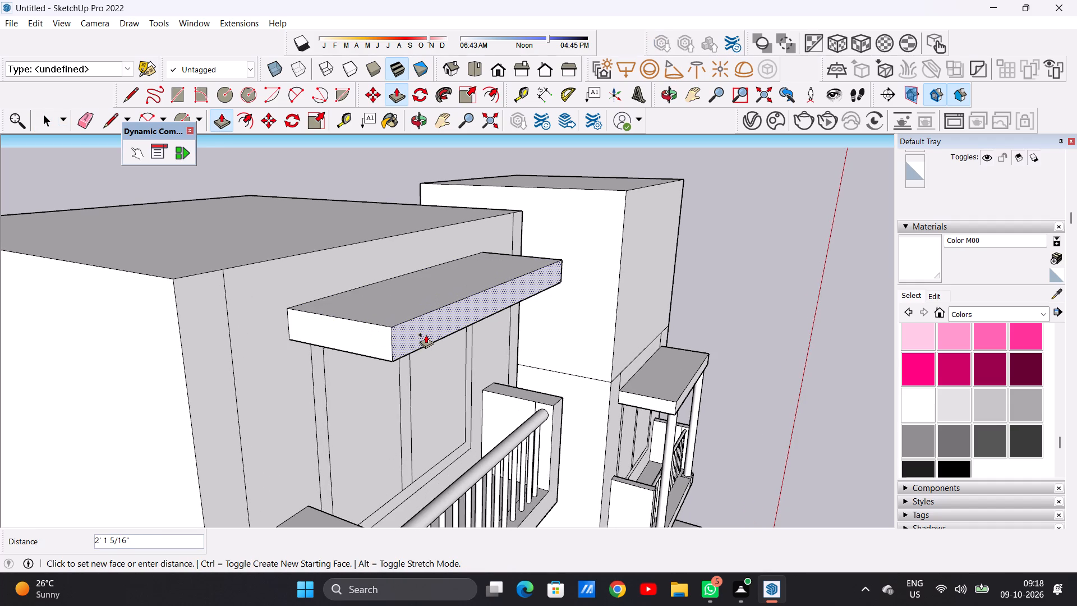
{"action": "left_click", "coordinate": [426, 334]}
{"action": "key", "text": "space"}
Draw a rectangle about 9 7/8" by 7 13/16" on the top-storey balcony's front face, below the balusters near its right end.
{"action": "scroll", "coordinate": [422, 338], "scroll_direction": "down", "scroll_amount": 6}
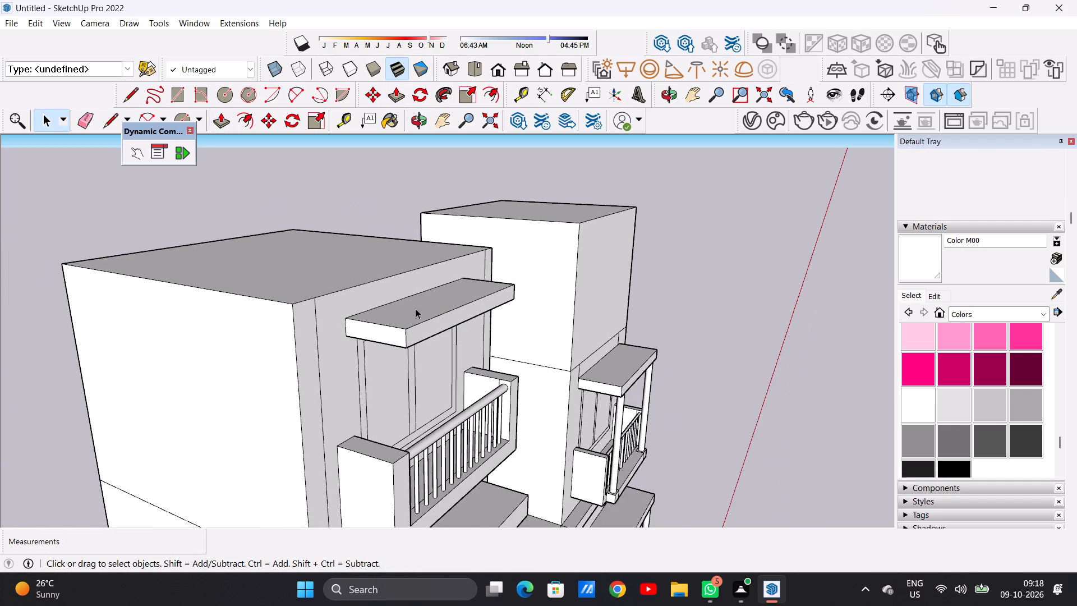
{"action": "scroll", "coordinate": [416, 309], "scroll_direction": "down", "scroll_amount": 10}
{"action": "middle_click_drag", "start_coordinate": [483, 366], "coordinate": [246, 398]}
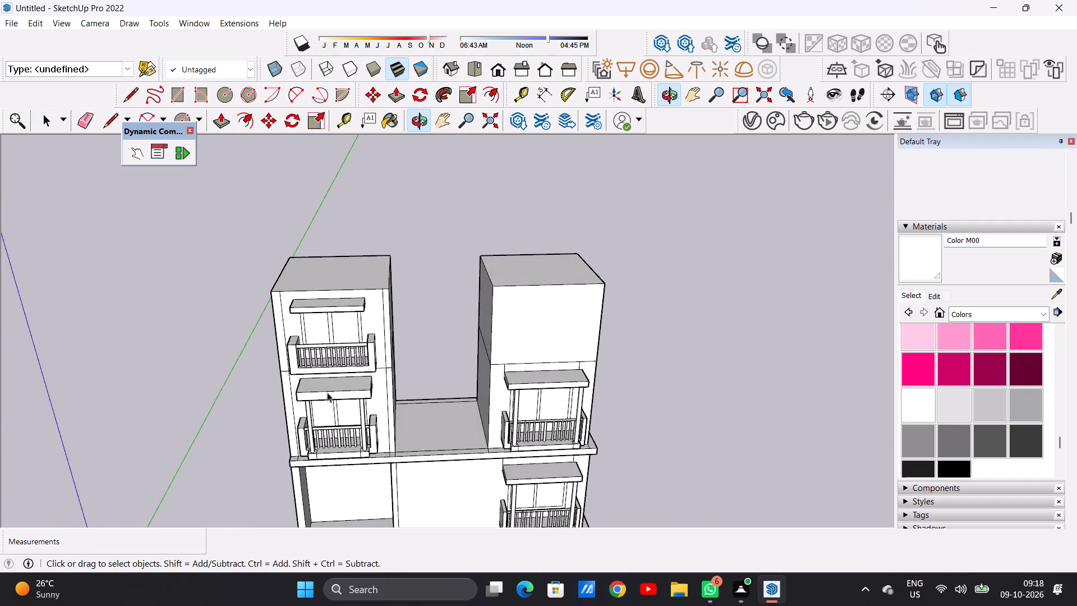
{"action": "scroll", "coordinate": [363, 366], "scroll_direction": "up", "scroll_amount": 8}
{"action": "middle_click_drag", "start_coordinate": [365, 393], "coordinate": [370, 348]}
{"action": "scroll", "coordinate": [365, 369], "scroll_direction": "up", "scroll_amount": 11}
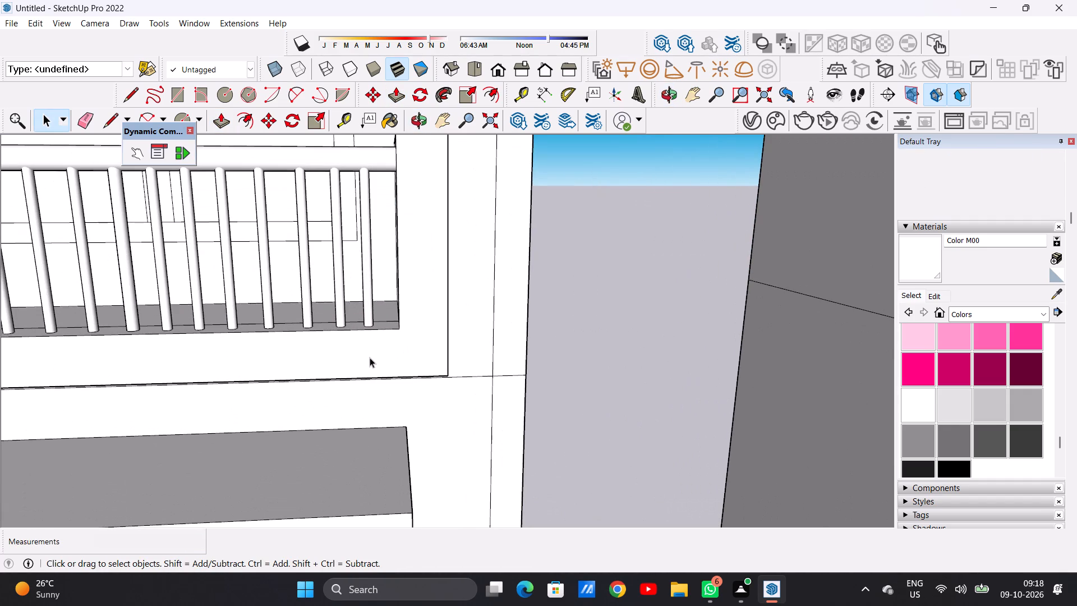
{"action": "key", "text": "r"}
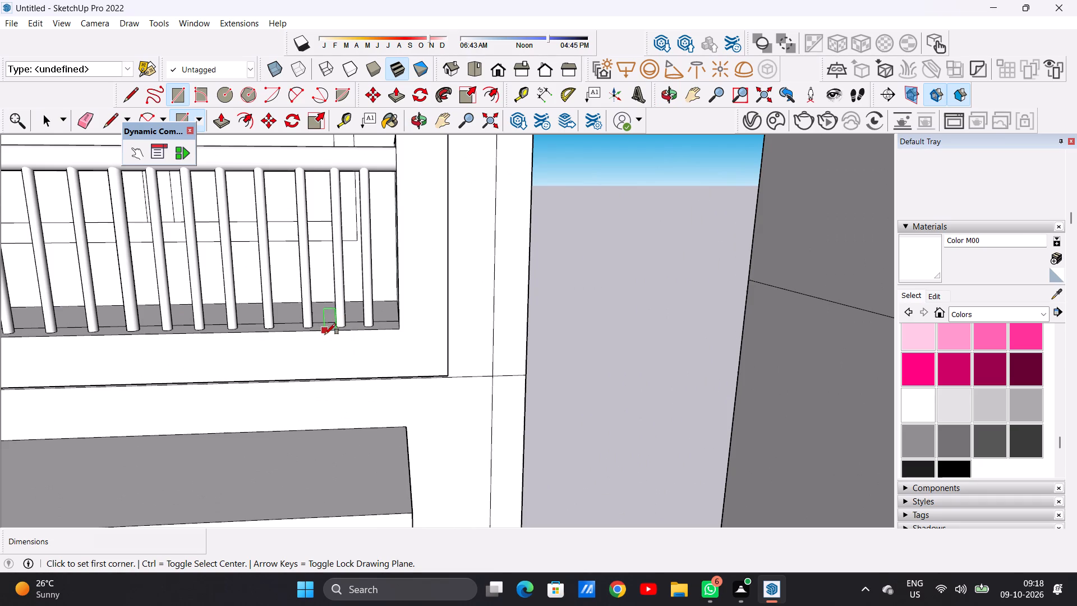
{"action": "left_click", "coordinate": [325, 333]}
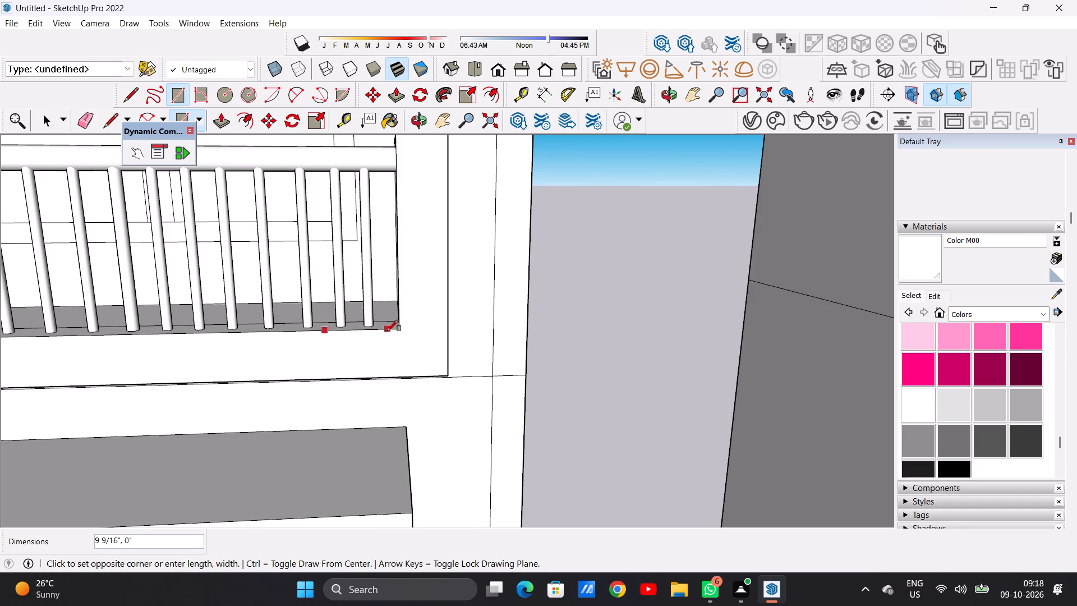
{"action": "left_click", "coordinate": [384, 332]}
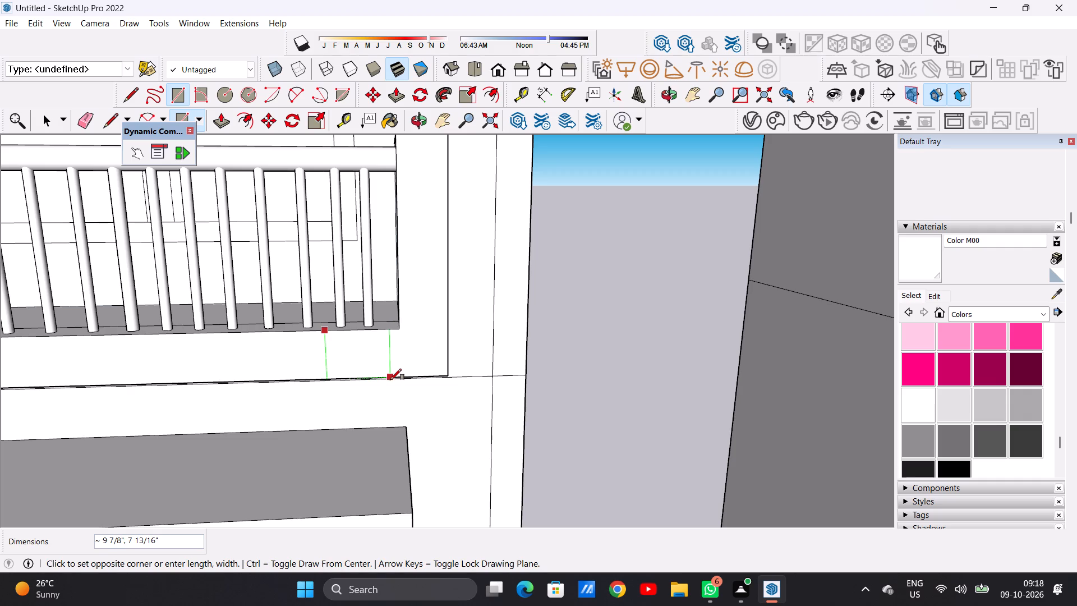
{"action": "left_click", "coordinate": [390, 380]}
{"action": "key", "text": "space"}
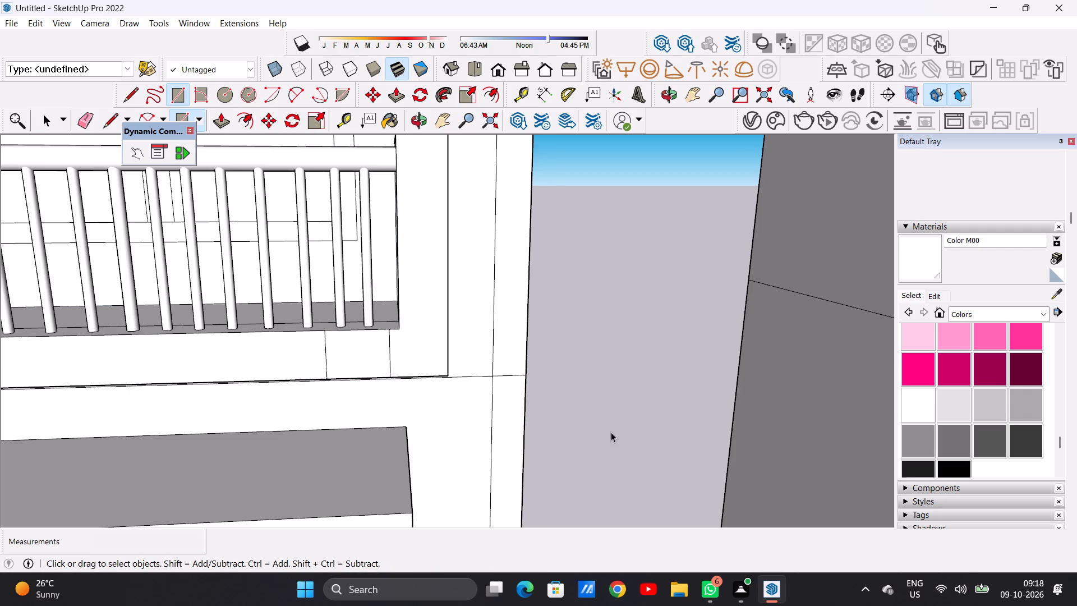
Copy the small rectangle about 5' 5 5/8" along the balcony's bottom edge to its left end.
{"action": "scroll", "coordinate": [623, 435], "scroll_direction": "down", "scroll_amount": 10}
{"action": "scroll", "coordinate": [547, 442], "scroll_direction": "up", "scroll_amount": 12}
{"action": "middle_click_drag", "start_coordinate": [568, 438], "coordinate": [555, 411]}
{"action": "scroll", "coordinate": [555, 412], "scroll_direction": "up", "scroll_amount": 1}
{"action": "scroll", "coordinate": [560, 440], "scroll_direction": "down", "scroll_amount": 7}
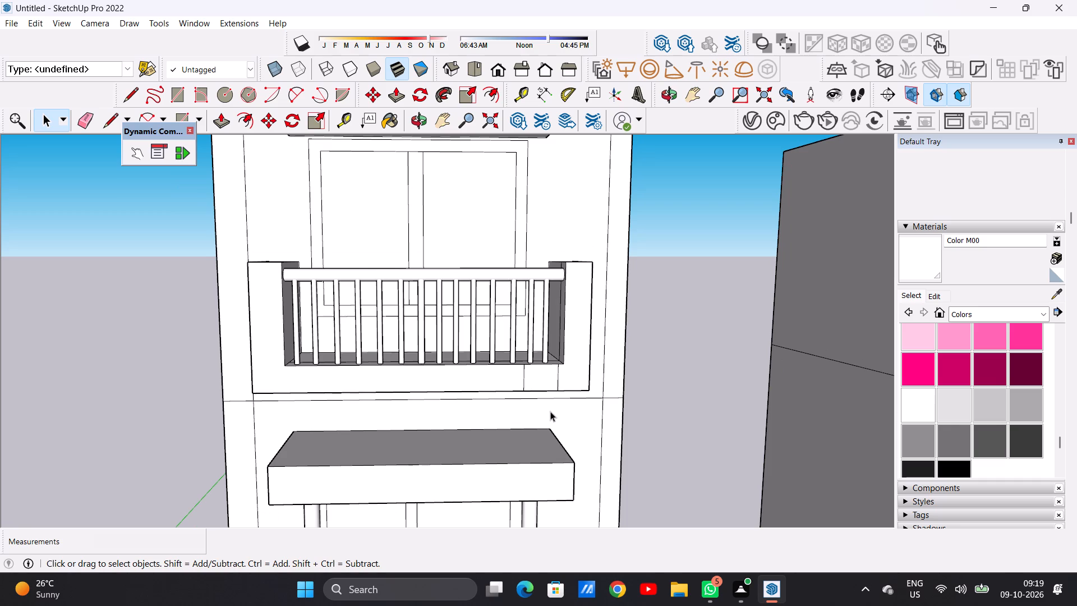
{"action": "scroll", "coordinate": [530, 384], "scroll_direction": "up", "scroll_amount": 6}
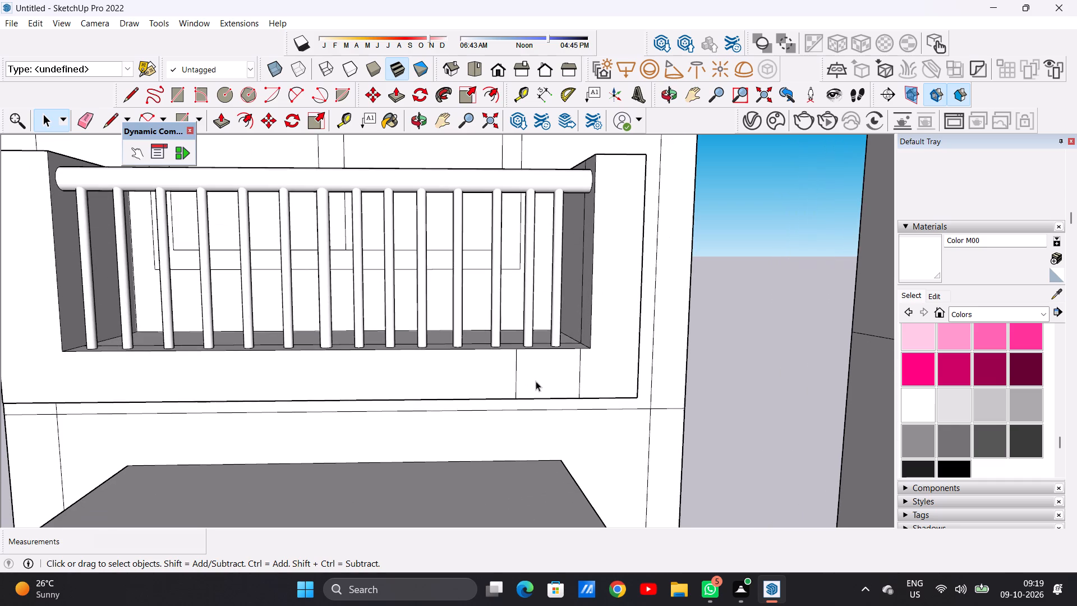
{"action": "double_click", "coordinate": [535, 380]}
{"action": "key", "text": "m"}
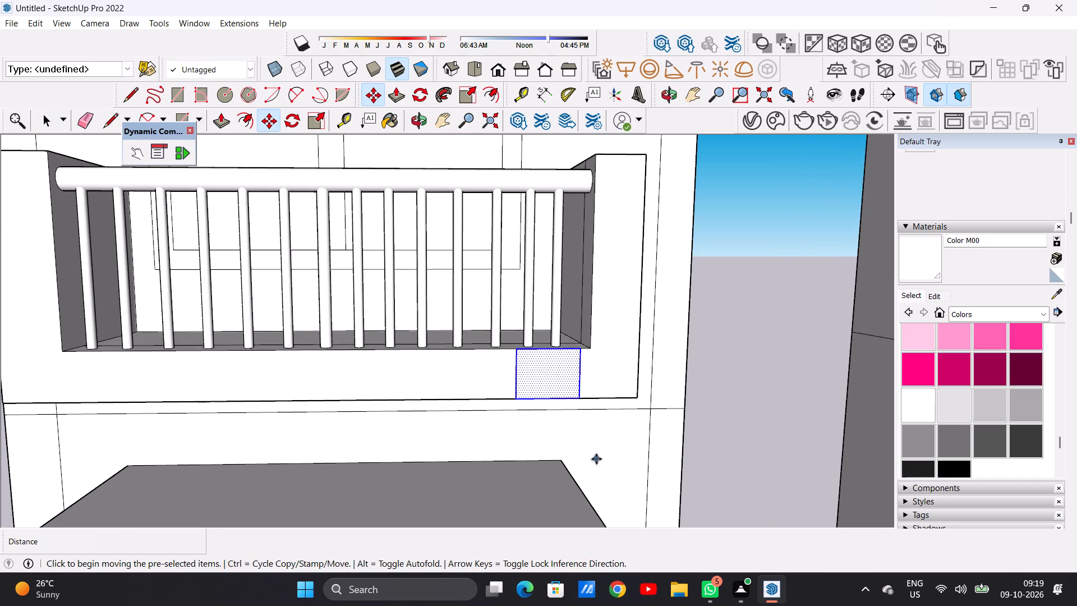
{"action": "left_click", "coordinate": [583, 398]}
{"action": "scroll", "coordinate": [378, 403], "scroll_direction": "down", "scroll_amount": 3}
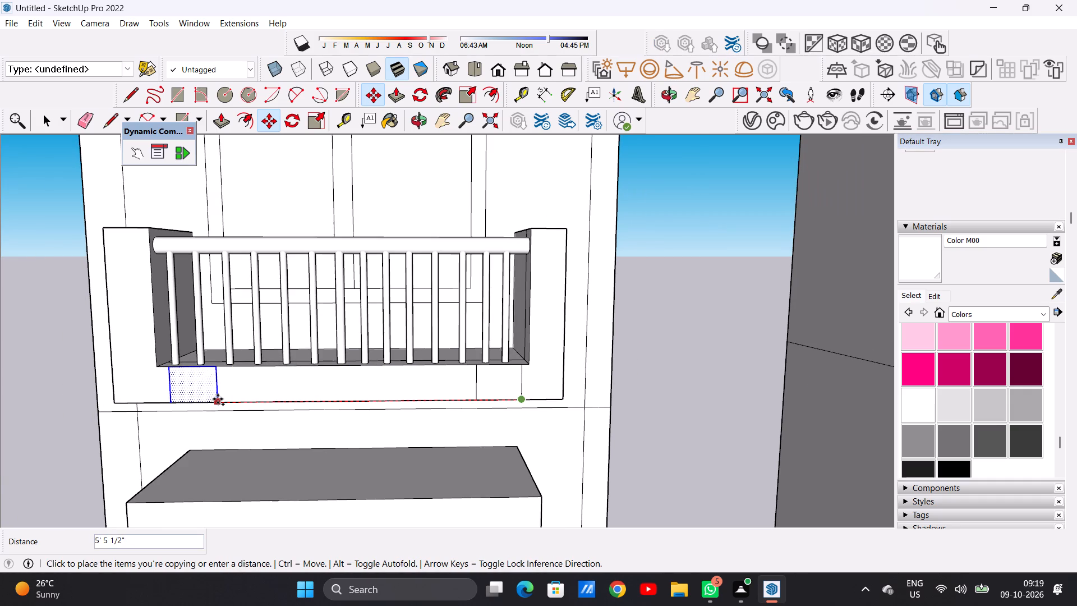
{"action": "left_click", "coordinate": [217, 400]}
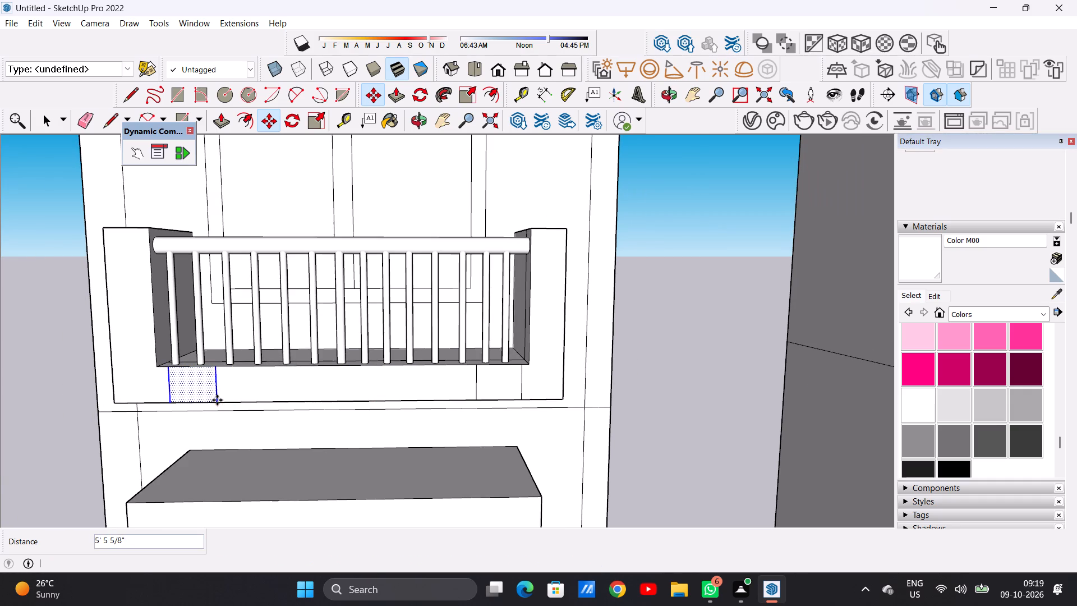
{"action": "key", "text": "space"}
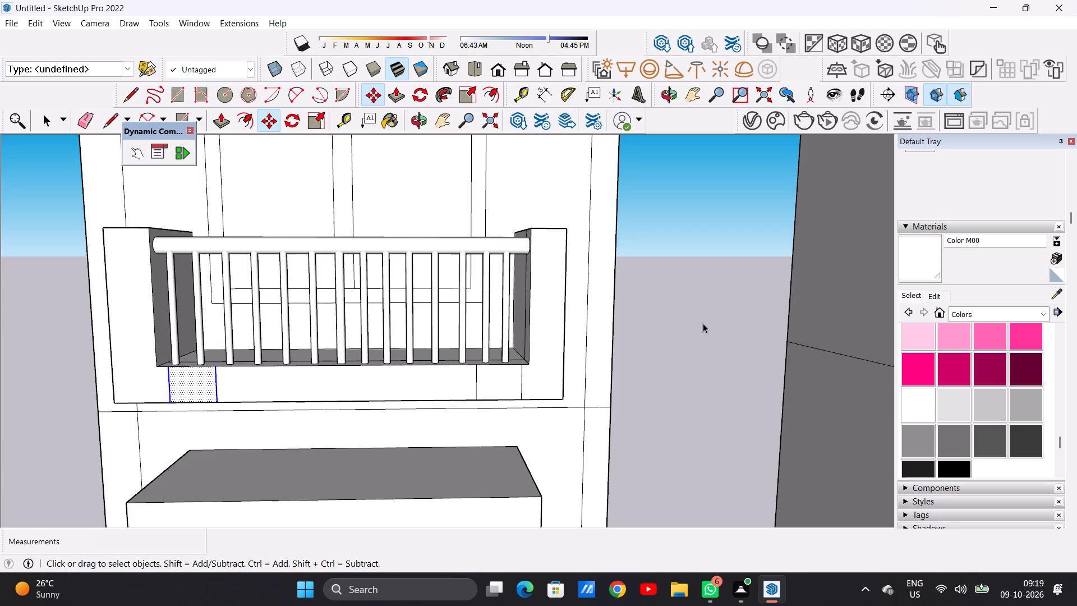
{"action": "left_click", "coordinate": [703, 323]}
Push/Pull the left rectangle on the balcony's front face out about 6 3/8" as a block.
{"action": "scroll", "coordinate": [471, 377], "scroll_direction": "down", "scroll_amount": 1}
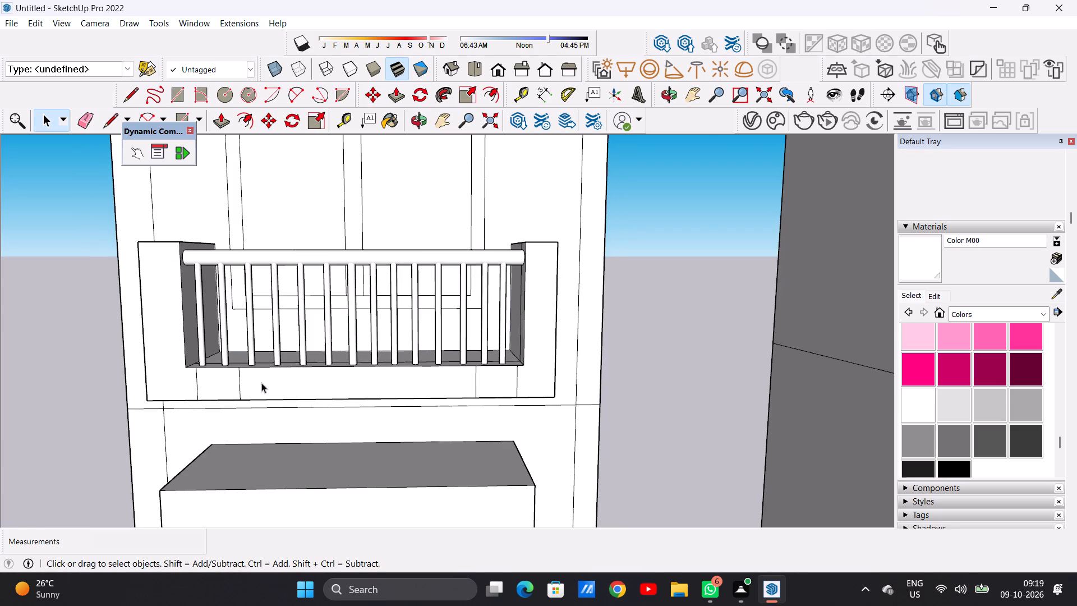
{"action": "scroll", "coordinate": [242, 381], "scroll_direction": "up", "scroll_amount": 4}
{"action": "middle_click_drag", "start_coordinate": [212, 393], "coordinate": [382, 397]}
{"action": "scroll", "coordinate": [414, 380], "scroll_direction": "down", "scroll_amount": 6}
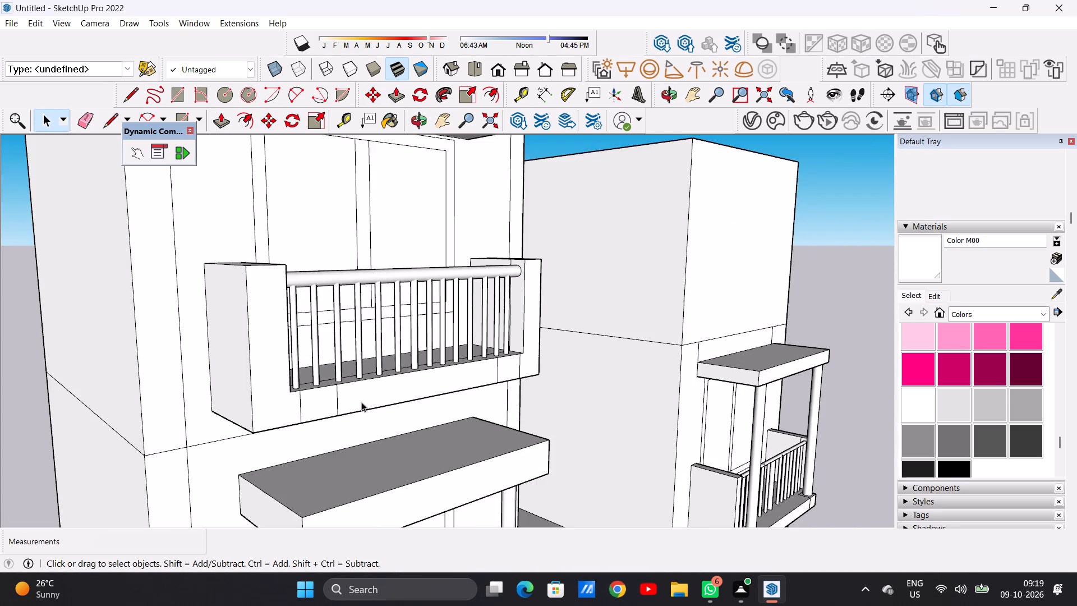
{"action": "scroll", "coordinate": [340, 415], "scroll_direction": "up", "scroll_amount": 9}
{"action": "key", "text": "p"}
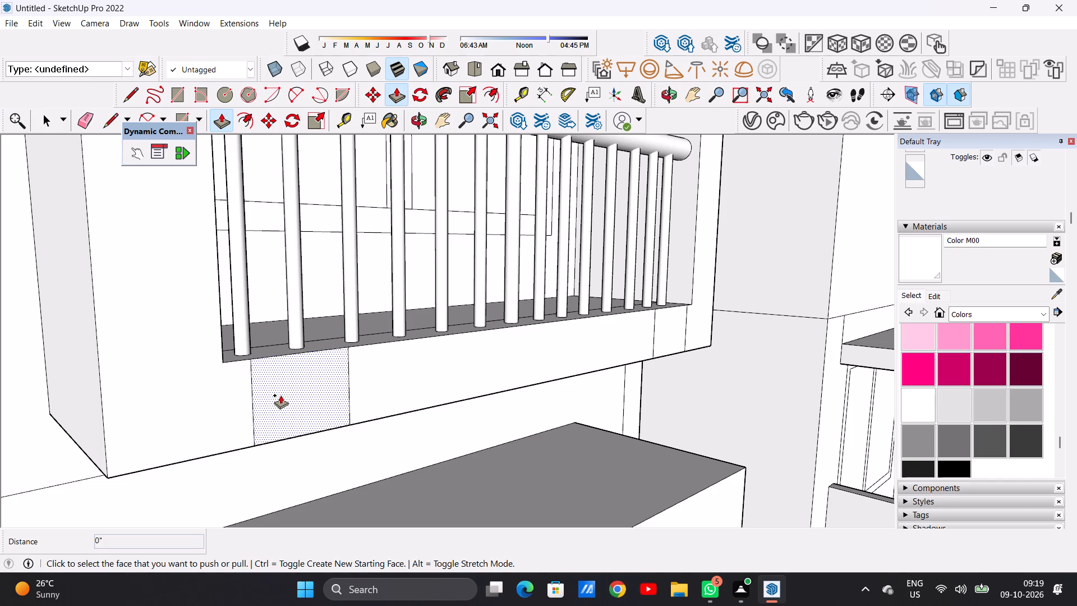
{"action": "left_click", "coordinate": [280, 395]}
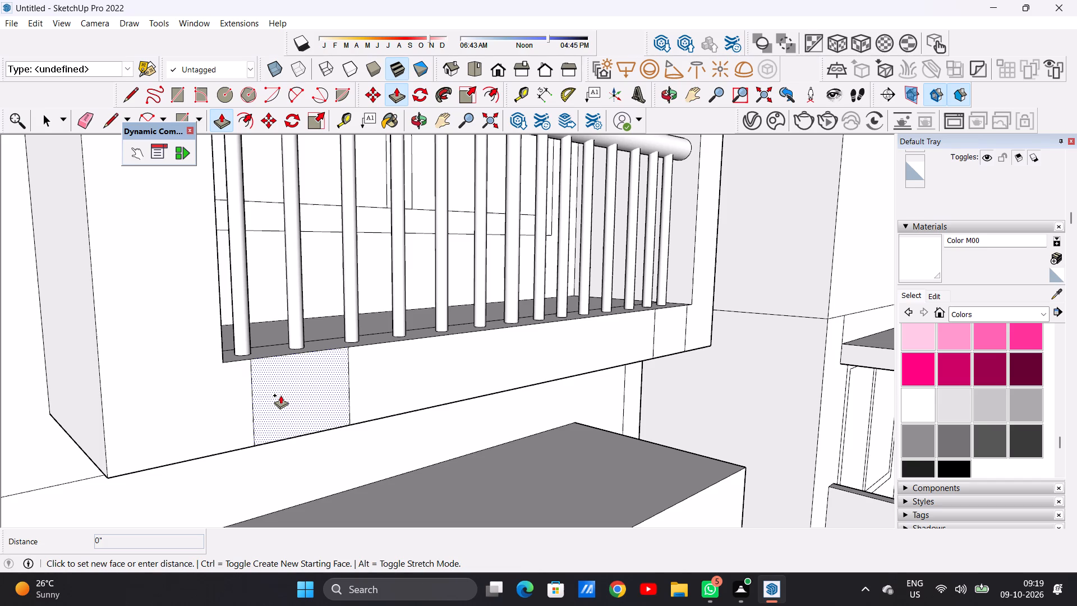
{"action": "left_click", "coordinate": [317, 406]}
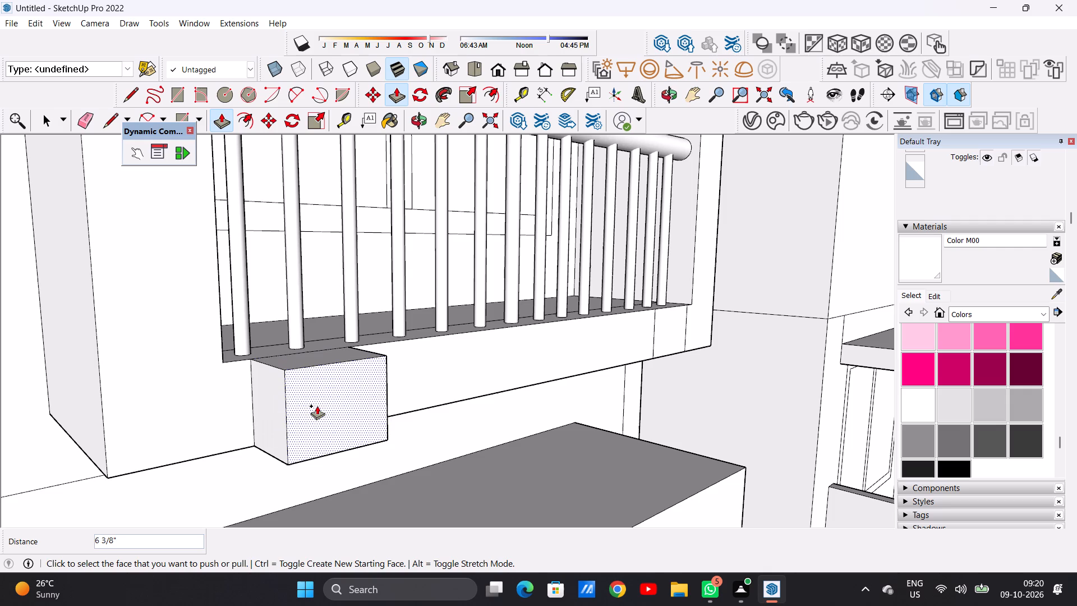
Push/Pull the right rectangle on the balcony's front face out flush with the left block.
{"action": "scroll", "coordinate": [370, 369], "scroll_direction": "down", "scroll_amount": 4}
{"action": "middle_click_drag", "start_coordinate": [425, 373], "coordinate": [309, 447]}
{"action": "scroll", "coordinate": [275, 388], "scroll_direction": "down", "scroll_amount": 4}
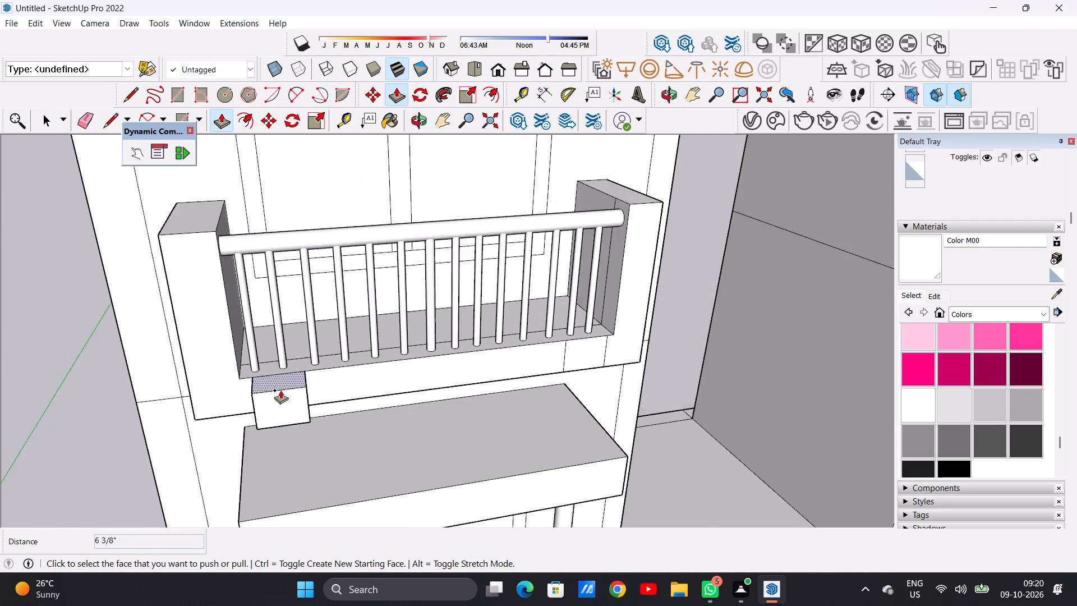
{"action": "scroll", "coordinate": [578, 374], "scroll_direction": "up", "scroll_amount": 5}
{"action": "left_click", "coordinate": [549, 340]}
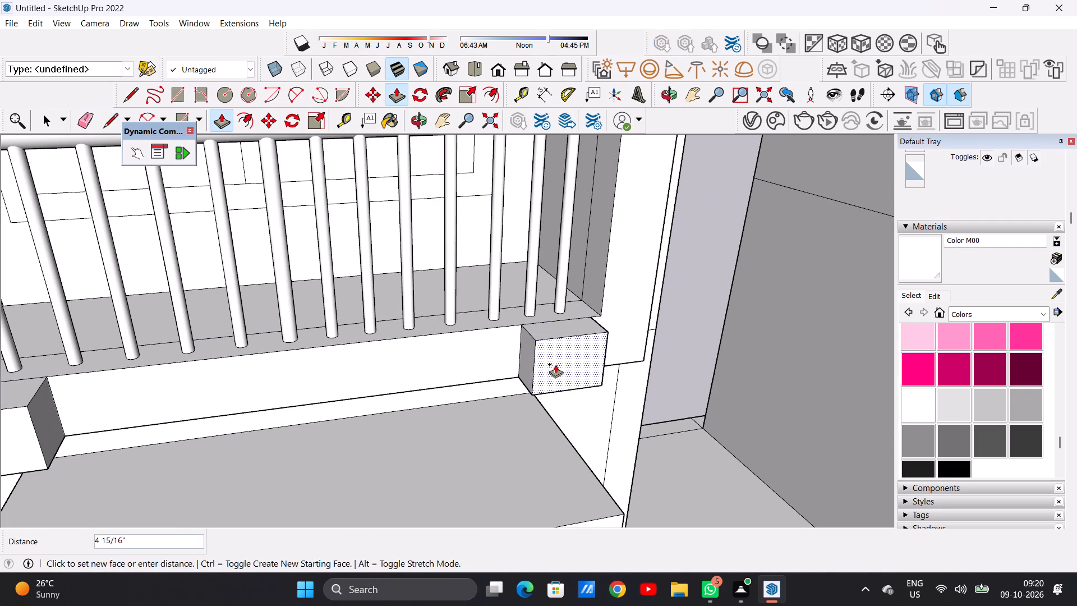
{"action": "scroll", "coordinate": [475, 377], "scroll_direction": "down", "scroll_amount": 7}
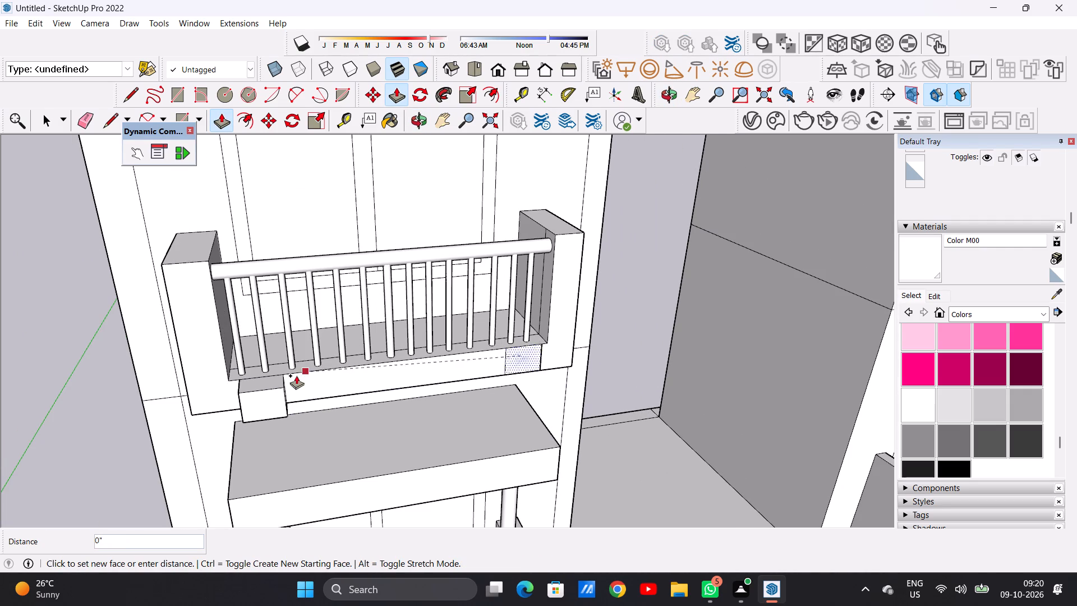
{"action": "left_click", "coordinate": [285, 387]}
{"action": "key", "text": "space"}
Draw a circle of about 2 1/16" radius centred on the top face of the right block.
{"action": "scroll", "coordinate": [526, 365], "scroll_direction": "down", "scroll_amount": 9}
{"action": "middle_click_drag", "start_coordinate": [531, 374], "coordinate": [449, 449]}
{"action": "scroll", "coordinate": [508, 396], "scroll_direction": "up", "scroll_amount": 5}
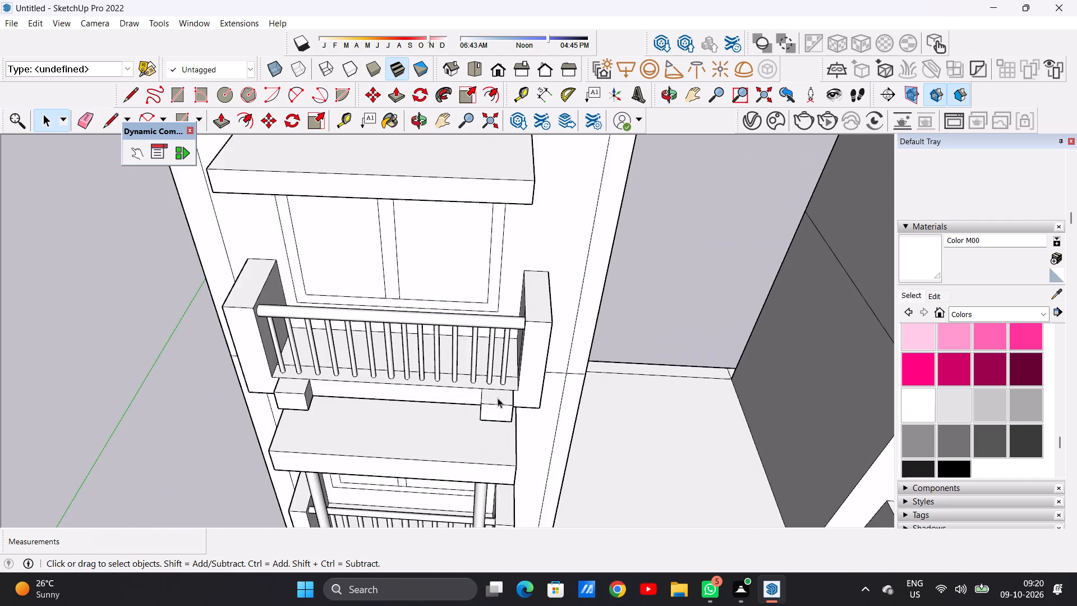
{"action": "scroll", "coordinate": [498, 398], "scroll_direction": "up", "scroll_amount": 16}
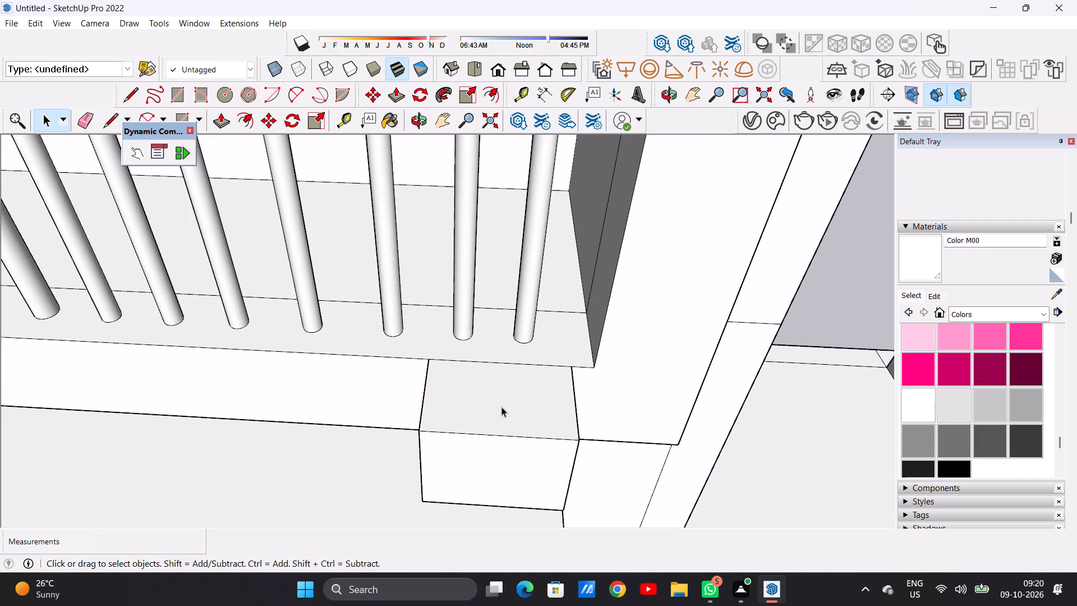
{"action": "key", "text": "c"}
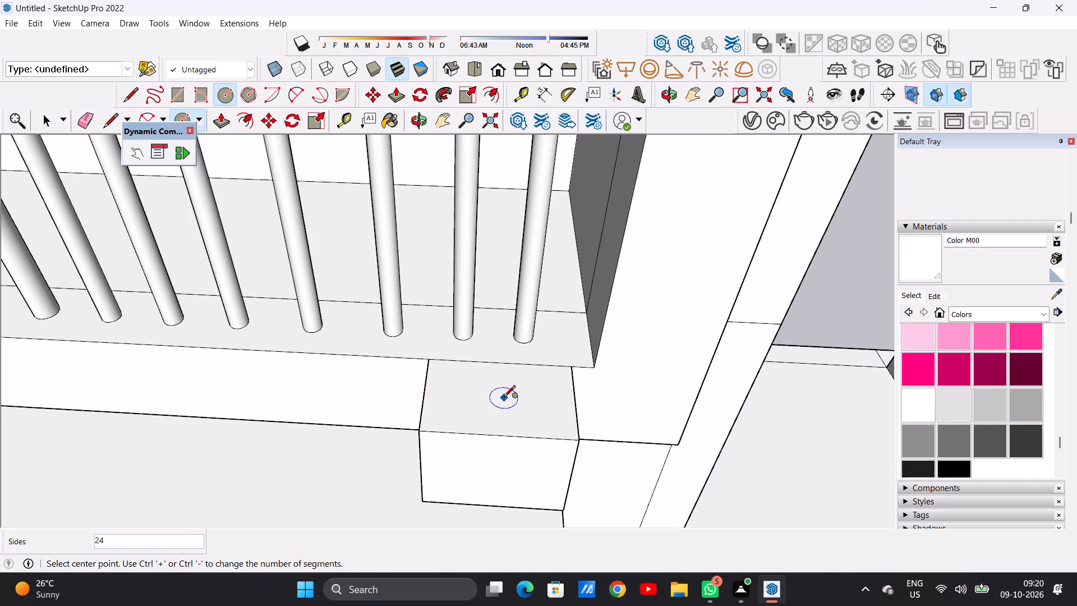
{"action": "left_click", "coordinate": [503, 400]}
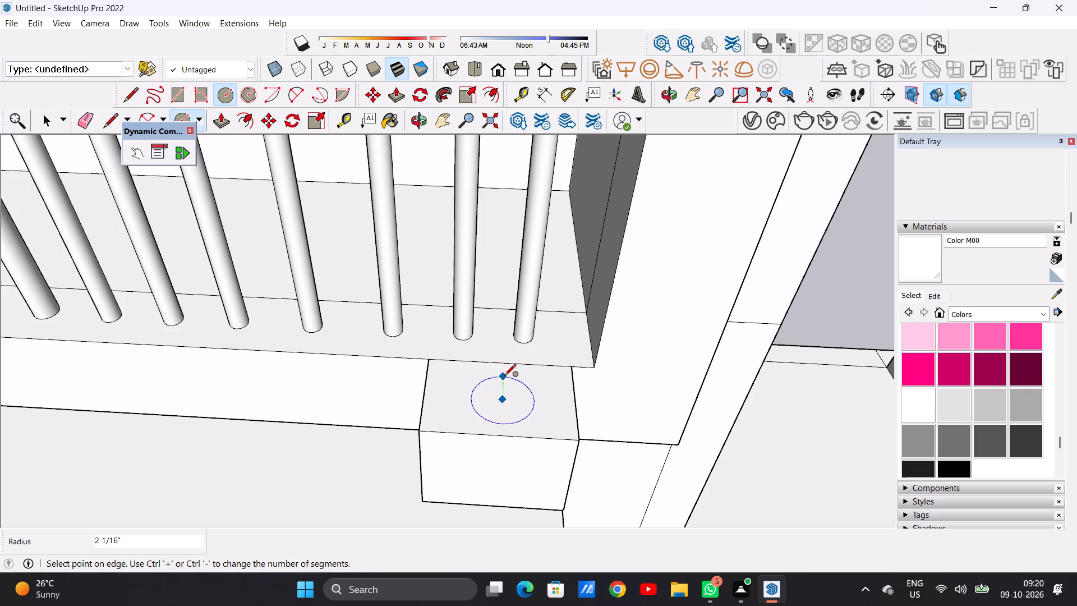
{"action": "left_click", "coordinate": [504, 377]}
{"action": "key", "text": "space"}
Copy the circle from the right block about 5' 6 1/16" across onto the top face of the left block.
{"action": "double_click", "coordinate": [511, 406]}
{"action": "left_click", "coordinate": [508, 406]}
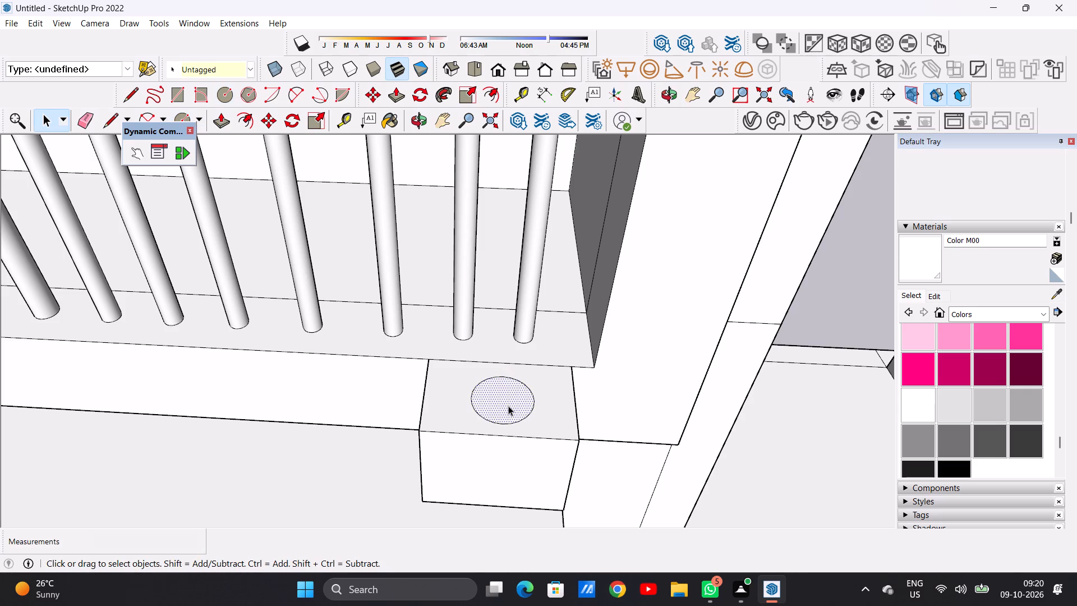
{"action": "key", "text": "m"}
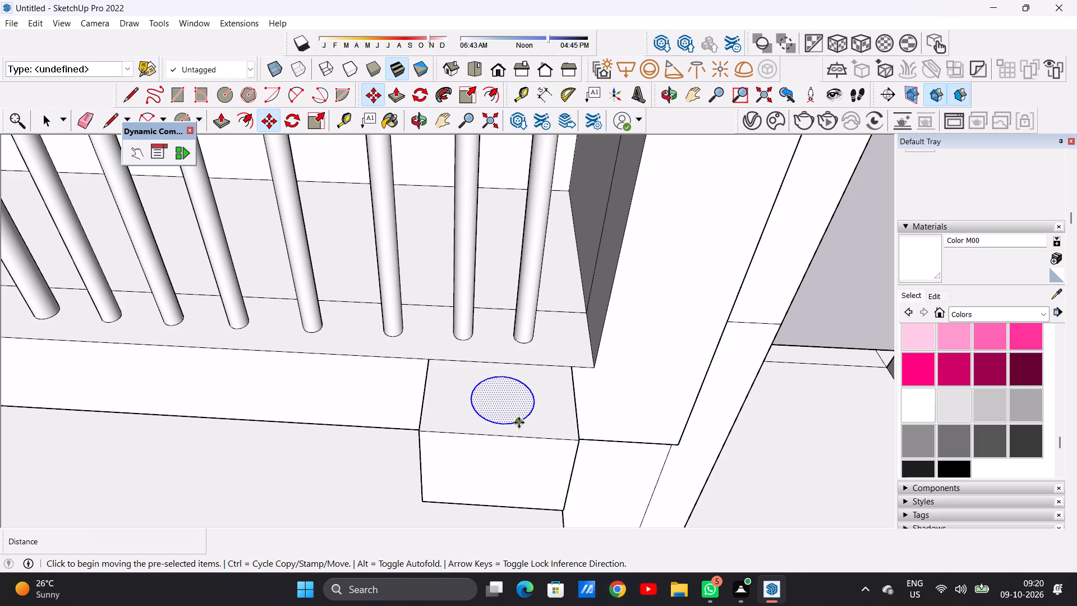
{"action": "left_click", "coordinate": [519, 423]}
{"action": "scroll", "coordinate": [519, 417], "scroll_direction": "down", "scroll_amount": 9}
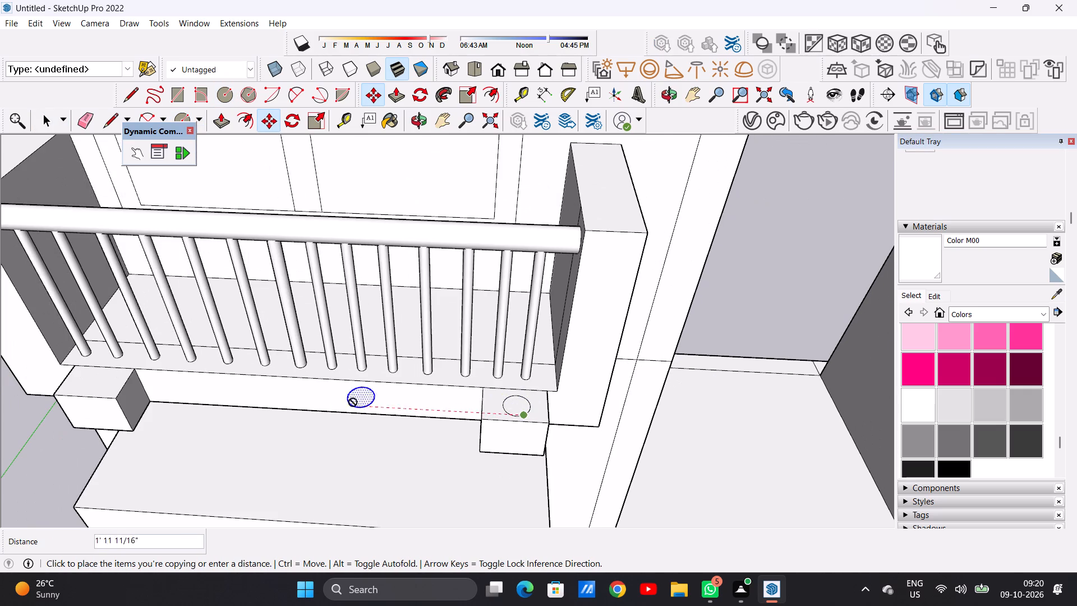
{"action": "scroll", "coordinate": [336, 403], "scroll_direction": "down", "scroll_amount": 4}
{"action": "scroll", "coordinate": [163, 389], "scroll_direction": "up", "scroll_amount": 7}
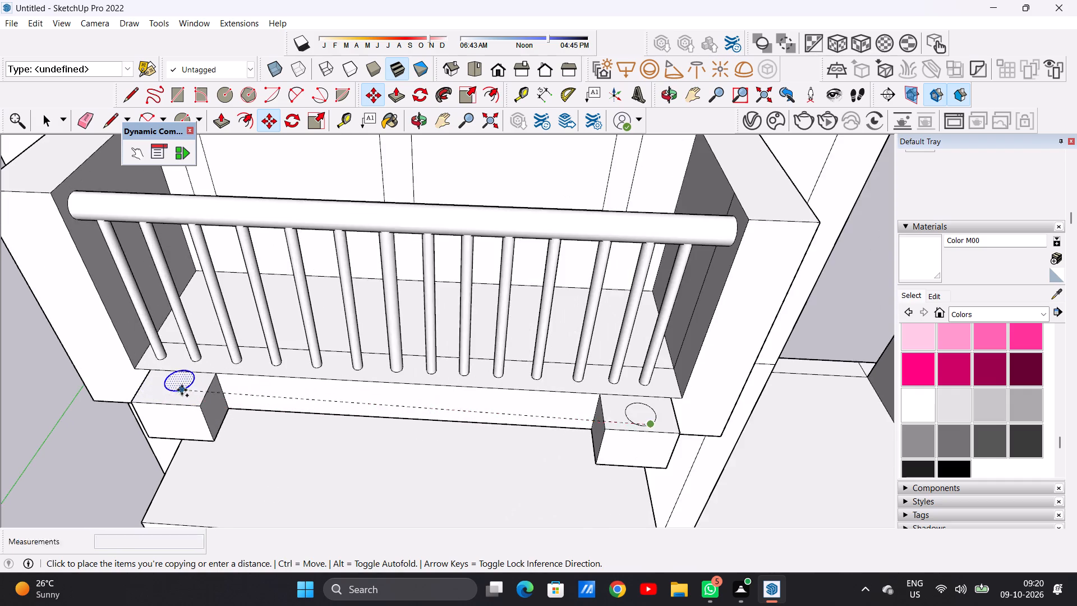
{"action": "scroll", "coordinate": [182, 390], "scroll_direction": "up", "scroll_amount": 2}
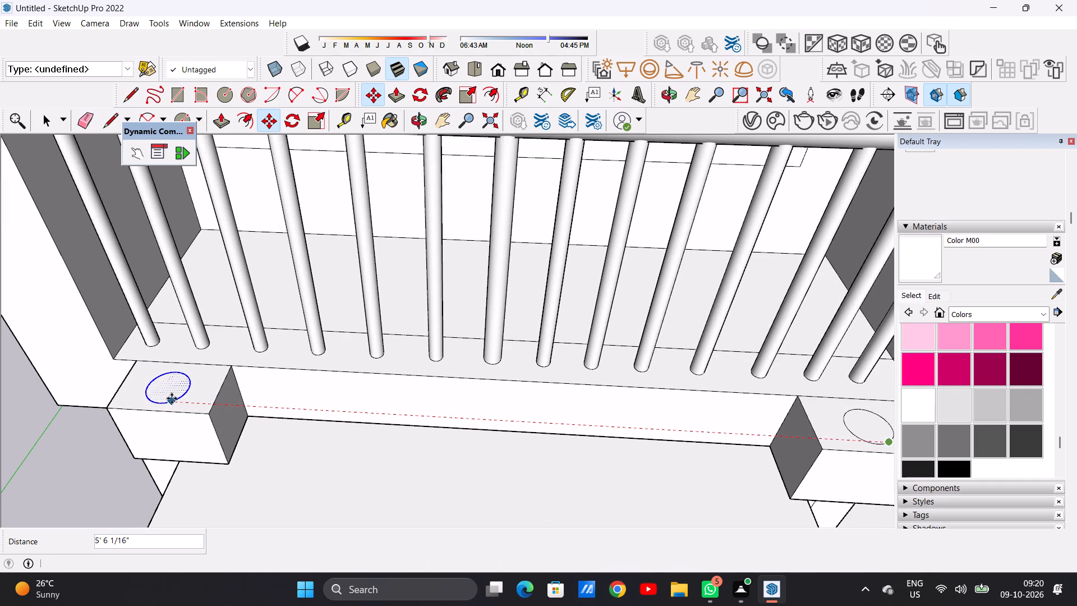
{"action": "left_click", "coordinate": [172, 398]}
{"action": "key", "text": "space"}
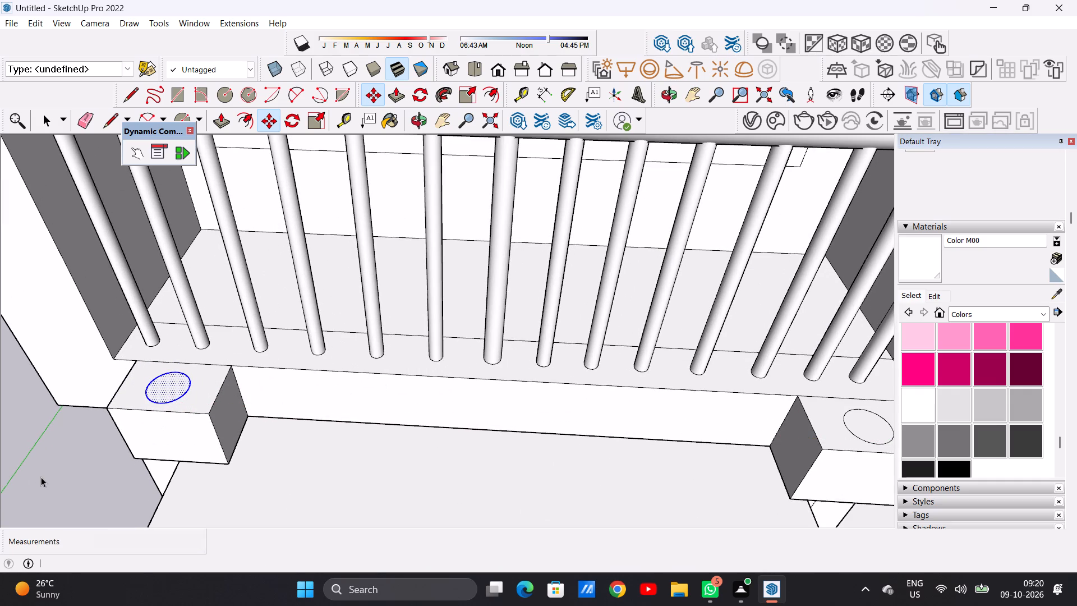
{"action": "left_click", "coordinate": [41, 477]}
Push/Pull the top-storey canopy's front face out about 5 7/16" to line up with the front of the balcony blocks.
{"action": "scroll", "coordinate": [492, 394], "scroll_direction": "down", "scroll_amount": 20}
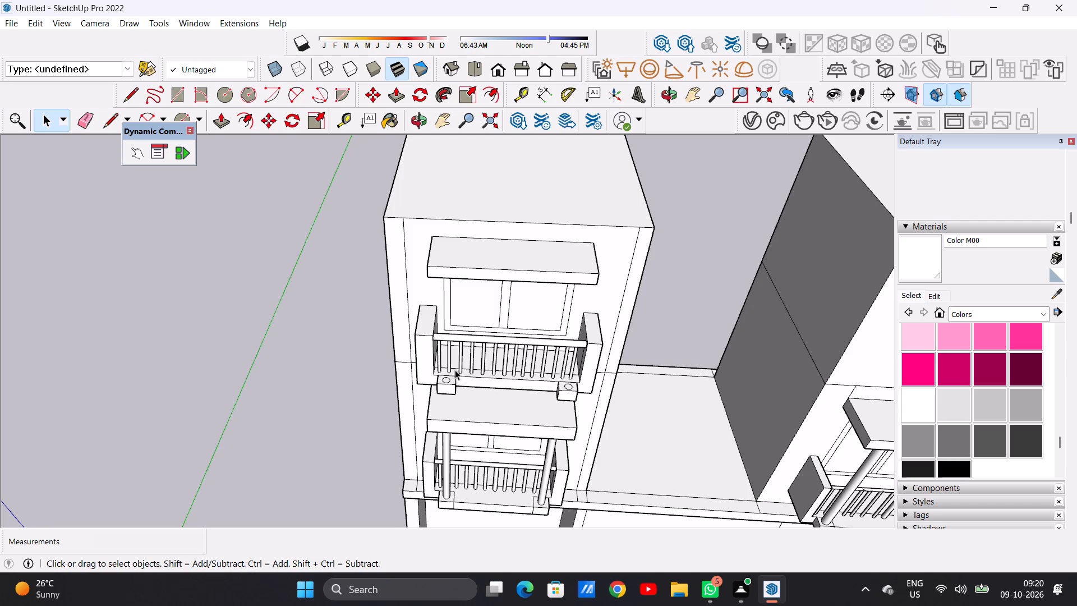
{"action": "middle_click_drag", "start_coordinate": [602, 388], "coordinate": [411, 384]}
{"action": "scroll", "coordinate": [500, 402], "scroll_direction": "up", "scroll_amount": 8}
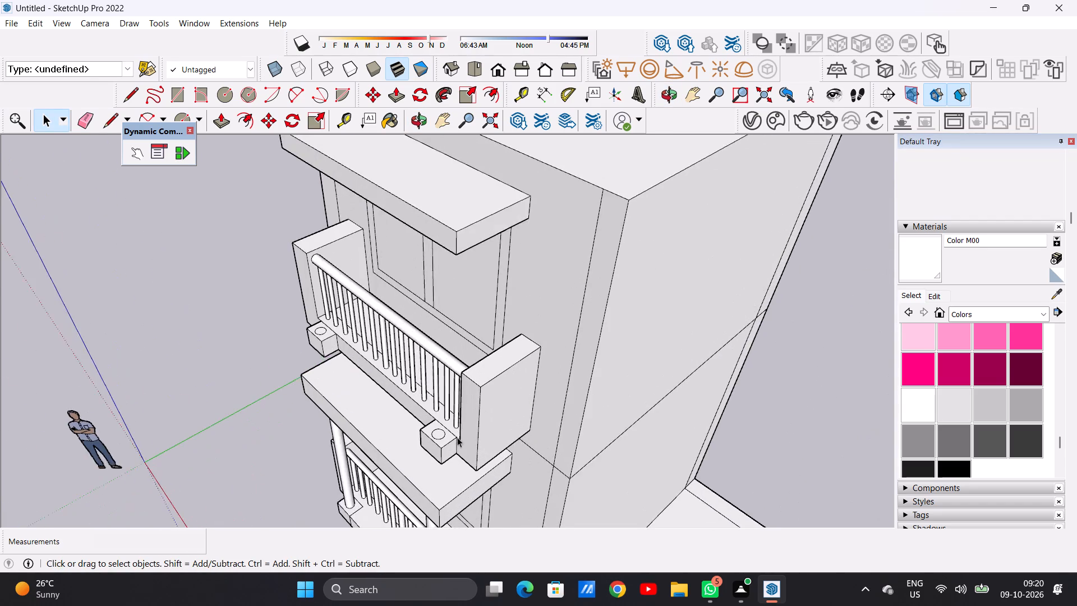
{"action": "scroll", "coordinate": [457, 437], "scroll_direction": "up", "scroll_amount": 4}
{"action": "scroll", "coordinate": [452, 433], "scroll_direction": "down", "scroll_amount": 5}
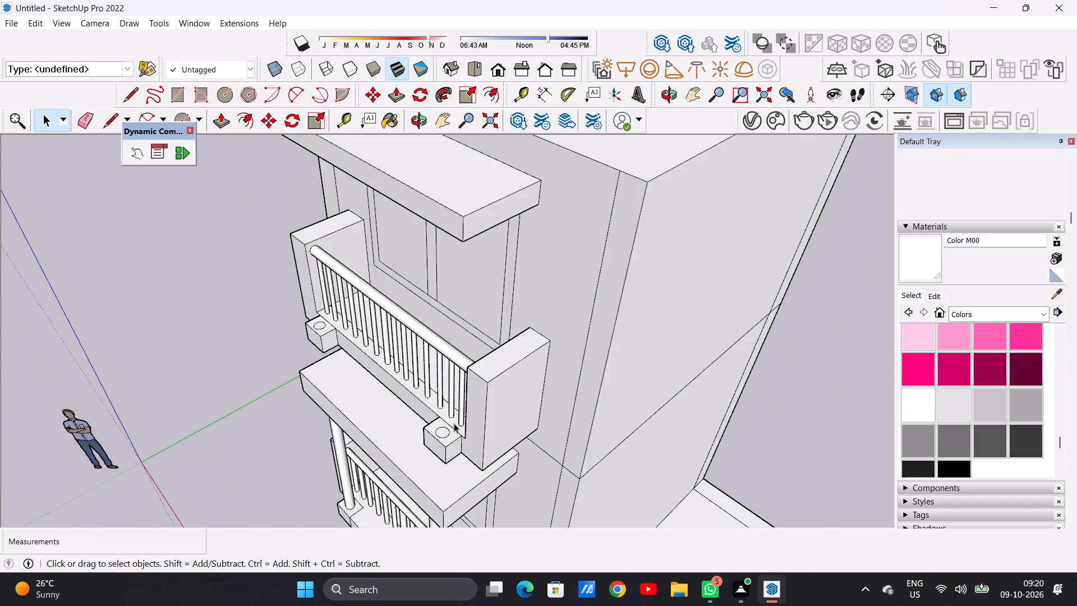
{"action": "scroll", "coordinate": [454, 423], "scroll_direction": "down", "scroll_amount": 5}
{"action": "scroll", "coordinate": [441, 318], "scroll_direction": "up", "scroll_amount": 4}
{"action": "key", "text": "p"}
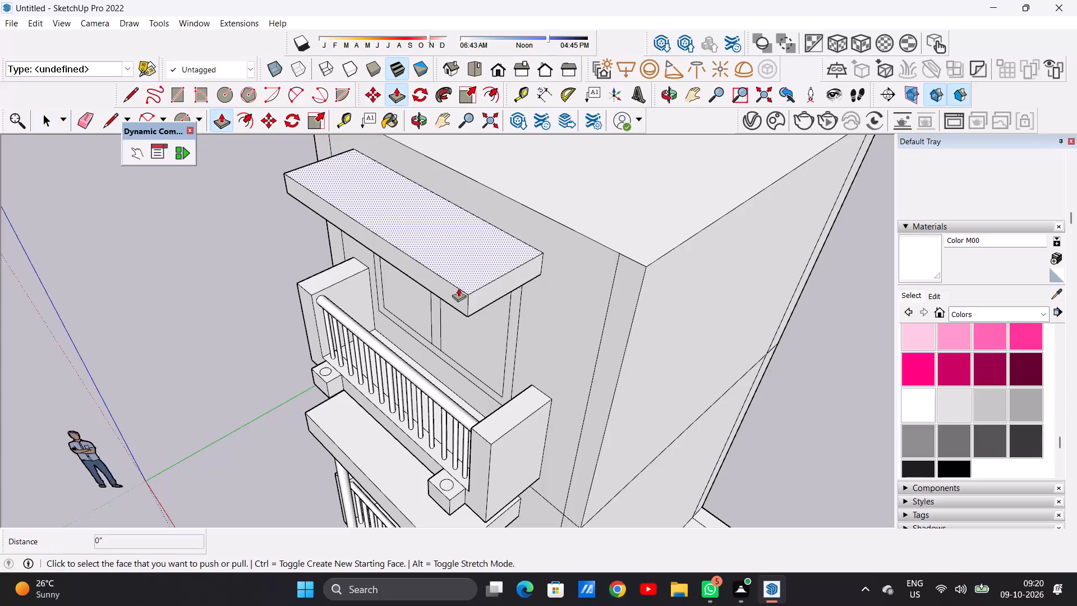
{"action": "left_click", "coordinate": [458, 295]}
{"action": "scroll", "coordinate": [439, 293], "scroll_direction": "down", "scroll_amount": 5}
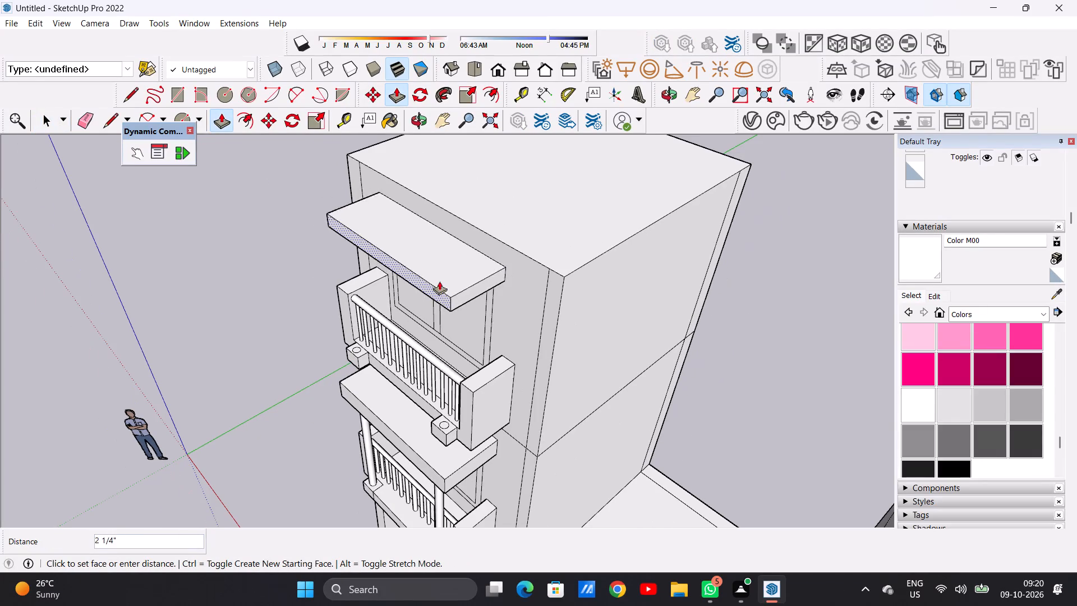
{"action": "left_click", "coordinate": [448, 437]}
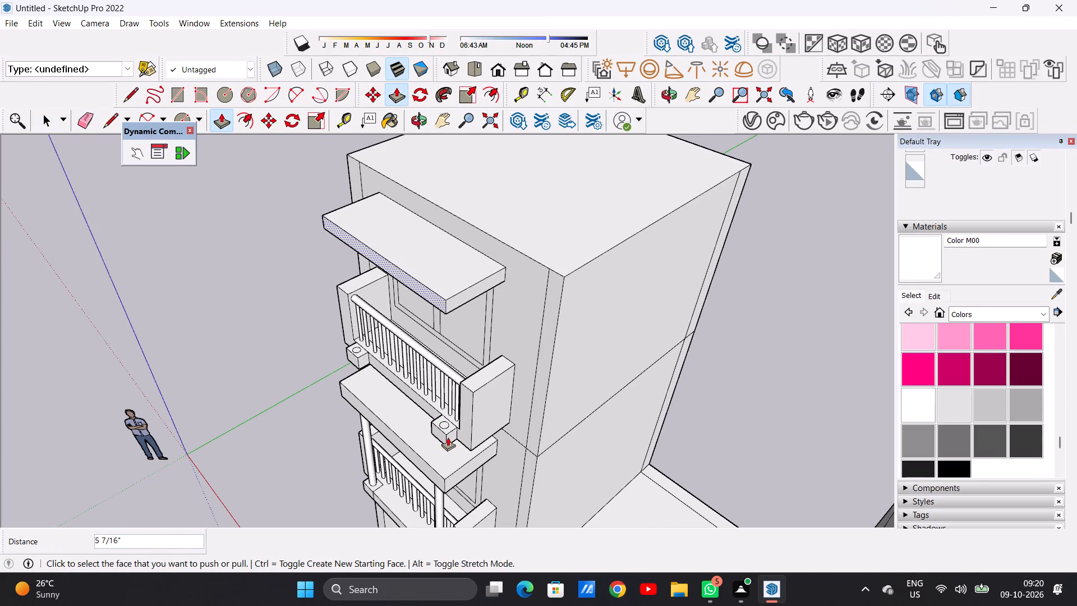
{"action": "key", "text": "space"}
Push/Pull the circle on the right block up about 5' 7 5/8" to the canopy's underside as a round column.
{"action": "type", "text": "P"}
{"action": "scroll", "coordinate": [444, 416], "scroll_direction": "up", "scroll_amount": 10}
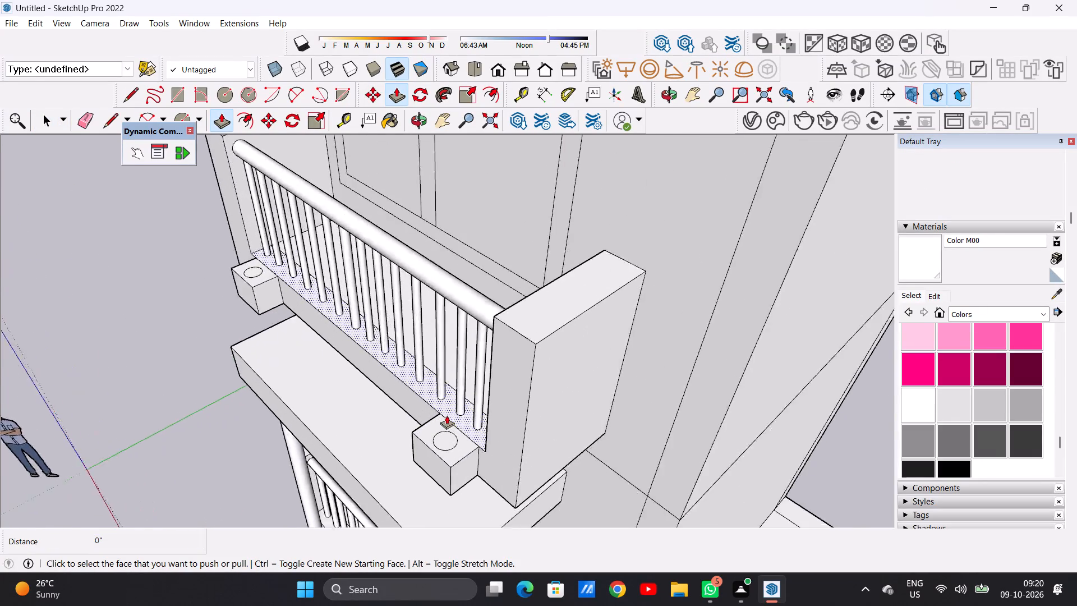
{"action": "scroll", "coordinate": [447, 415], "scroll_direction": "up", "scroll_amount": 6}
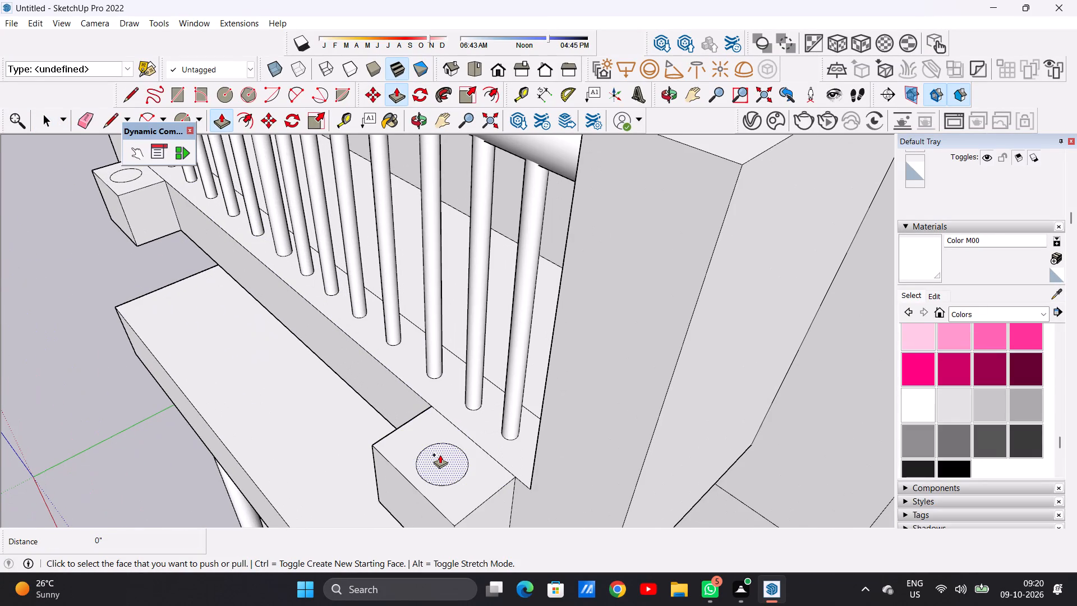
{"action": "left_click", "coordinate": [440, 454]}
{"action": "scroll", "coordinate": [439, 394], "scroll_direction": "down", "scroll_amount": 16}
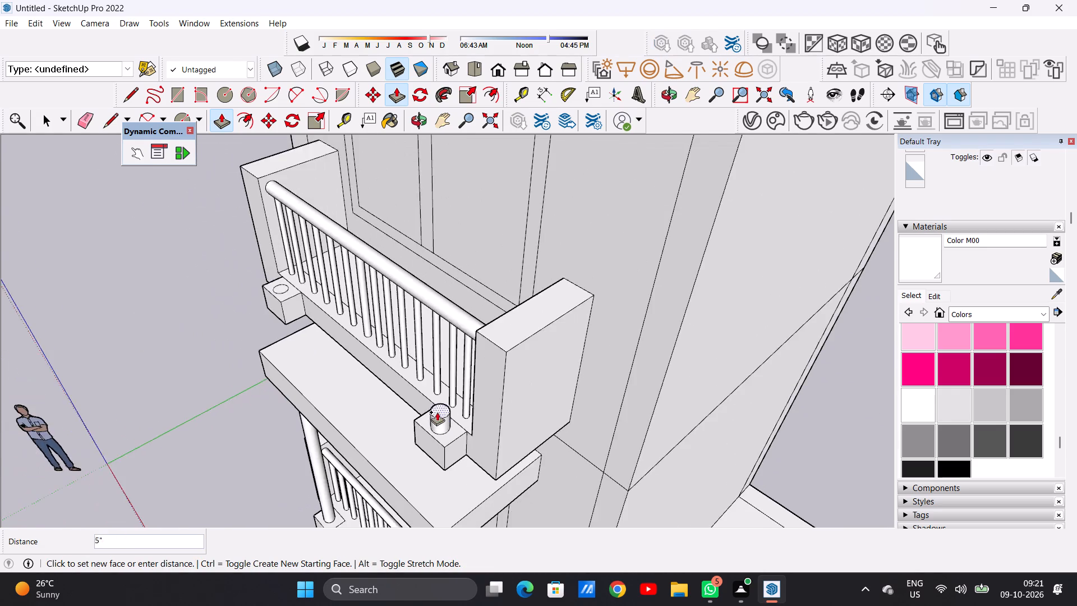
{"action": "scroll", "coordinate": [437, 412], "scroll_direction": "down", "scroll_amount": 2}
{"action": "middle_click_drag", "start_coordinate": [438, 302], "coordinate": [430, 241]}
{"action": "scroll", "coordinate": [432, 229], "scroll_direction": "up", "scroll_amount": 4}
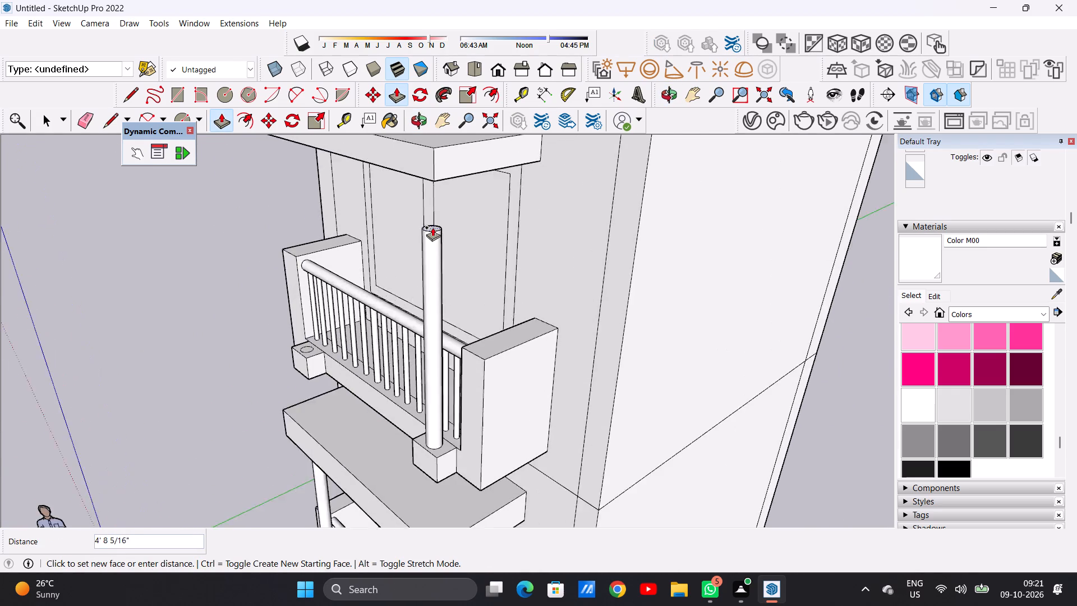
{"action": "scroll", "coordinate": [432, 227], "scroll_direction": "up", "scroll_amount": 2}
{"action": "scroll", "coordinate": [425, 270], "scroll_direction": "down", "scroll_amount": 18}
{"action": "scroll", "coordinate": [417, 246], "scroll_direction": "up", "scroll_amount": 5}
{"action": "middle_click_drag", "start_coordinate": [424, 255], "coordinate": [420, 219]}
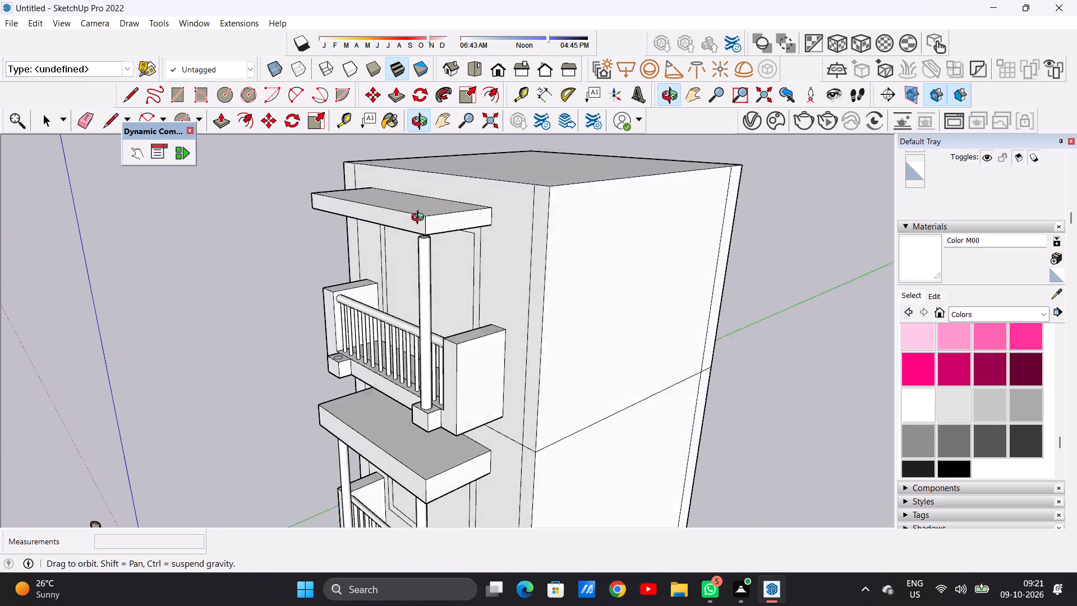
{"action": "middle_click_drag", "start_coordinate": [420, 219], "coordinate": [402, 191]}
{"action": "scroll", "coordinate": [425, 204], "scroll_direction": "up", "scroll_amount": 19}
{"action": "middle_click_drag", "start_coordinate": [409, 251], "coordinate": [399, 204]}
{"action": "left_click", "coordinate": [425, 213]}
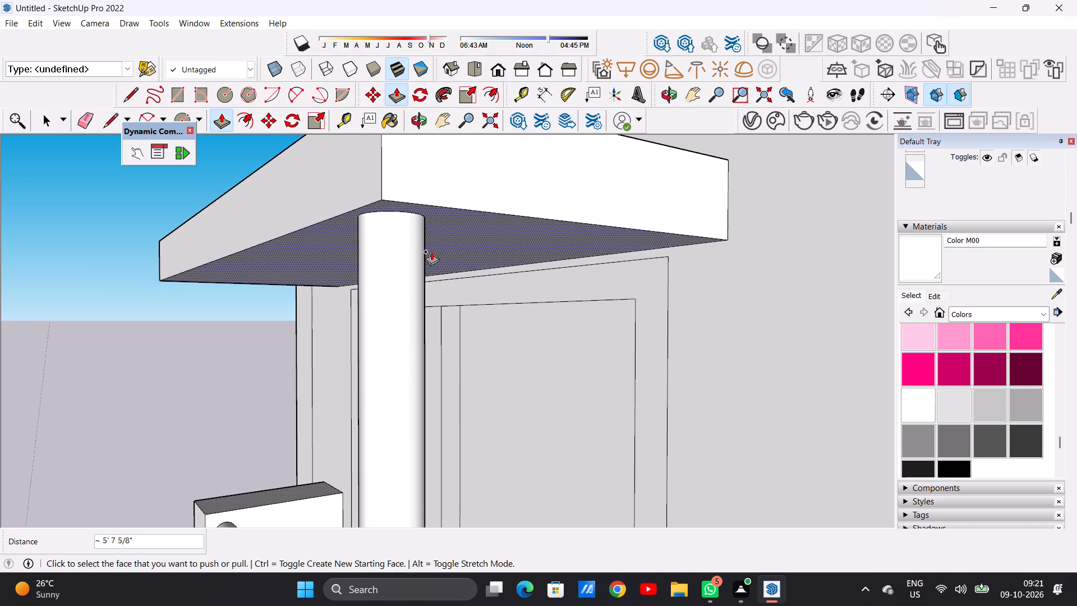
Push/Pull the circle on the left block up to the canopy's underside as a matching round column.
{"action": "scroll", "coordinate": [475, 329], "scroll_direction": "down", "scroll_amount": 20}
{"action": "scroll", "coordinate": [475, 329], "scroll_direction": "down", "scroll_amount": 1}
{"action": "middle_click_drag", "start_coordinate": [417, 414], "coordinate": [684, 435]}
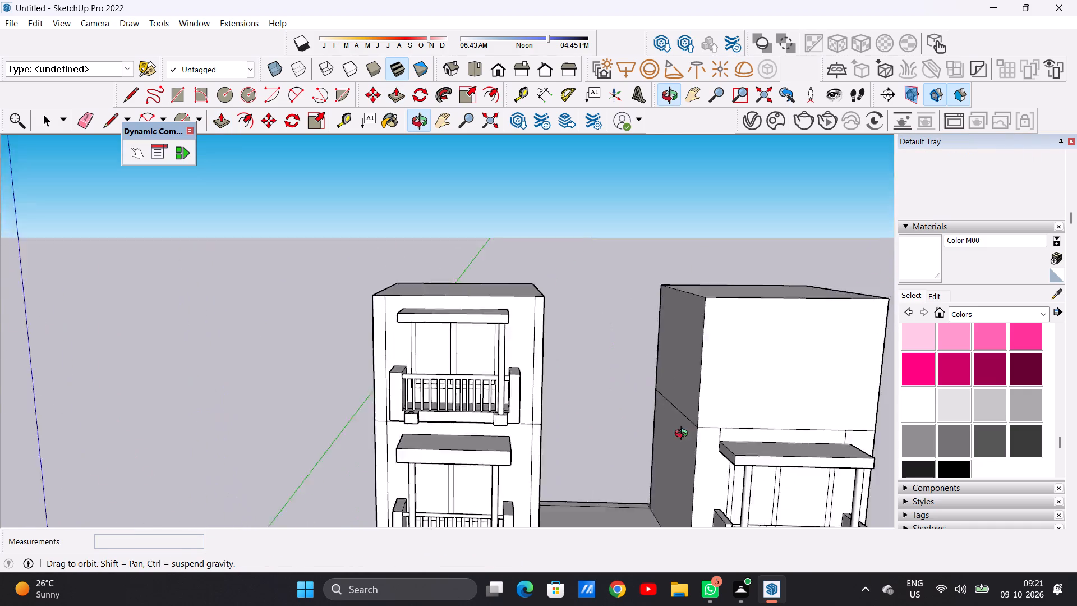
{"action": "middle_click_drag", "start_coordinate": [684, 435], "coordinate": [689, 434]}
{"action": "middle_click_drag", "start_coordinate": [268, 408], "coordinate": [413, 492]}
{"action": "scroll", "coordinate": [430, 408], "scroll_direction": "up", "scroll_amount": 8}
{"action": "scroll", "coordinate": [440, 423], "scroll_direction": "down", "scroll_amount": 1}
{"action": "scroll", "coordinate": [440, 423], "scroll_direction": "up", "scroll_amount": 11}
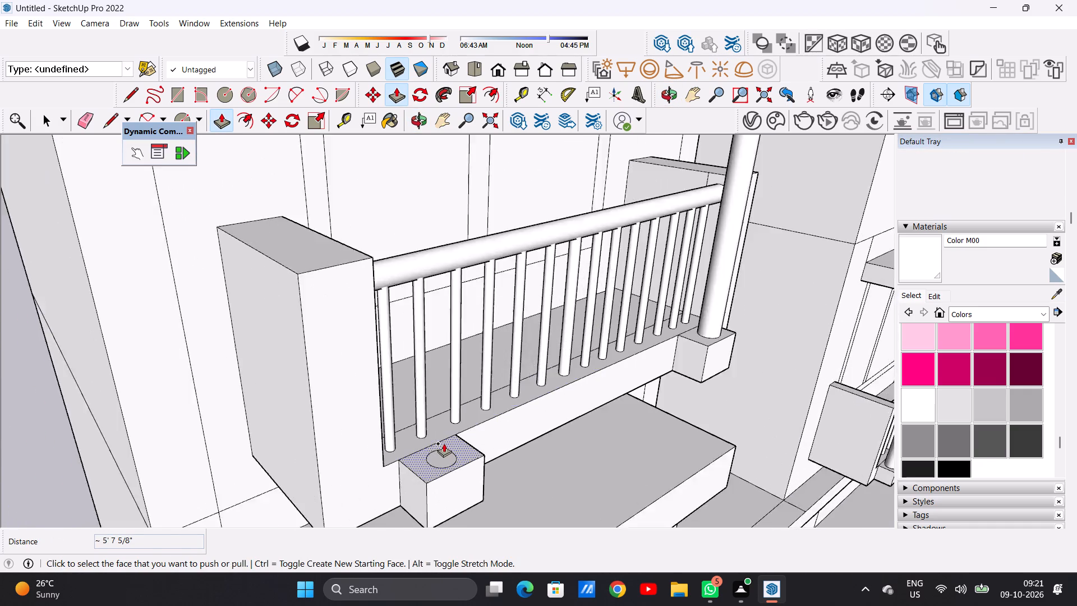
{"action": "scroll", "coordinate": [444, 443], "scroll_direction": "up", "scroll_amount": 2}
{"action": "left_click", "coordinate": [438, 460]}
{"action": "scroll", "coordinate": [426, 348], "scroll_direction": "down", "scroll_amount": 11}
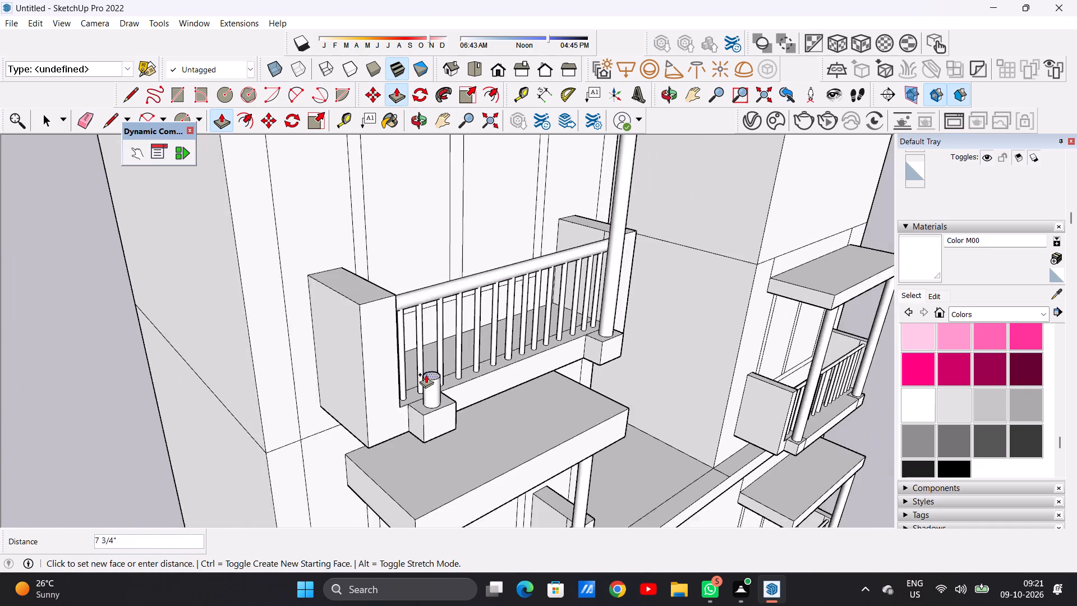
{"action": "scroll", "coordinate": [426, 374], "scroll_direction": "down", "scroll_amount": 13}
{"action": "middle_click_drag", "start_coordinate": [422, 293], "coordinate": [396, 182]}
{"action": "scroll", "coordinate": [381, 279], "scroll_direction": "down", "scroll_amount": 3}
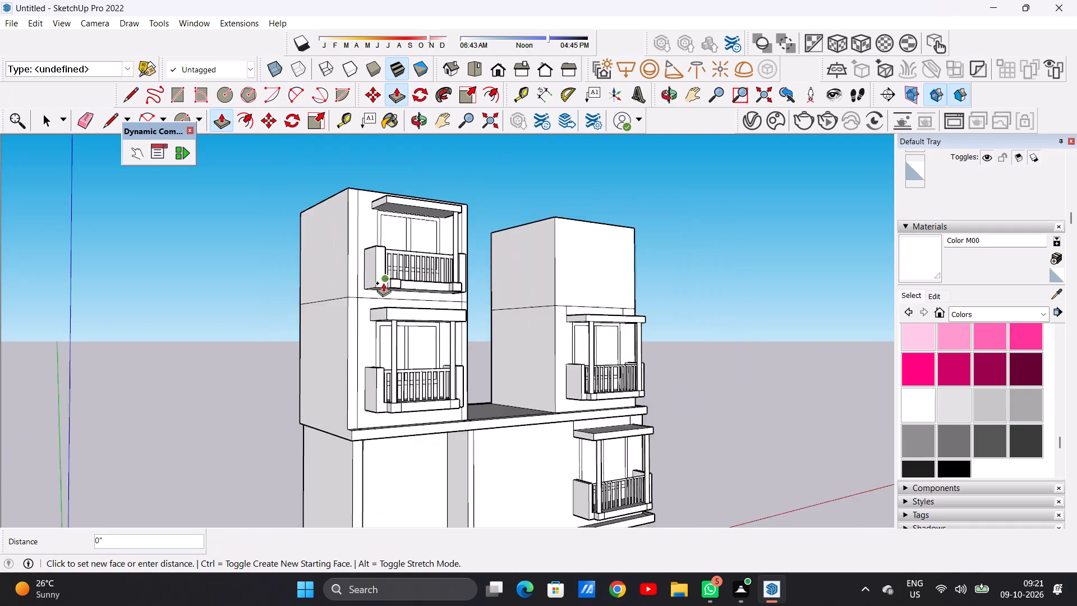
{"action": "scroll", "coordinate": [383, 283], "scroll_direction": "down", "scroll_amount": 4}
{"action": "scroll", "coordinate": [393, 195], "scroll_direction": "up", "scroll_amount": 20}
{"action": "scroll", "coordinate": [393, 195], "scroll_direction": "up", "scroll_amount": 5}
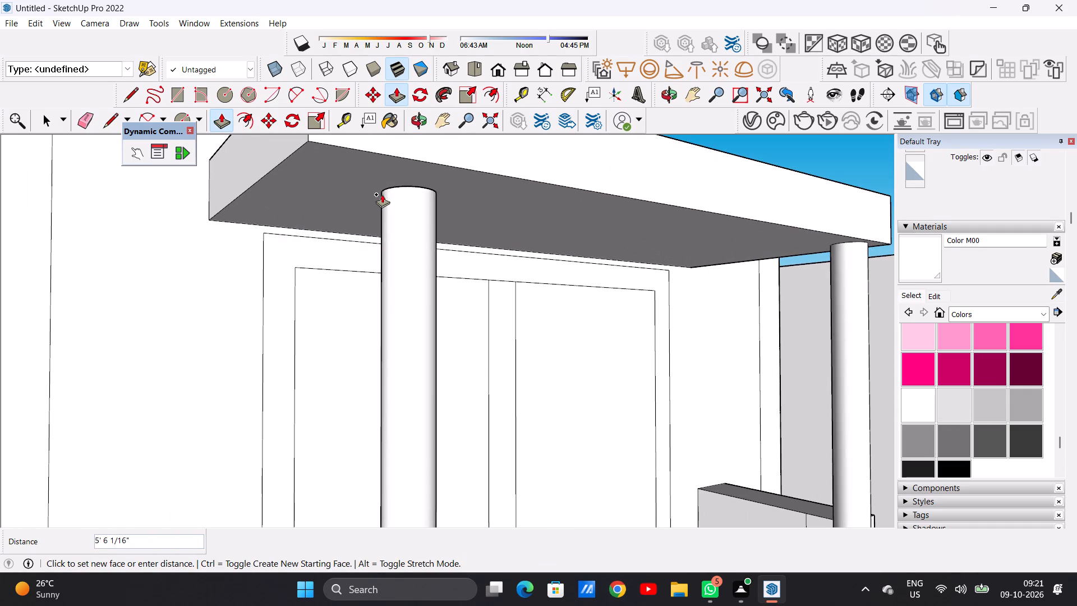
{"action": "left_click", "coordinate": [372, 181]}
{"action": "key", "text": "space"}
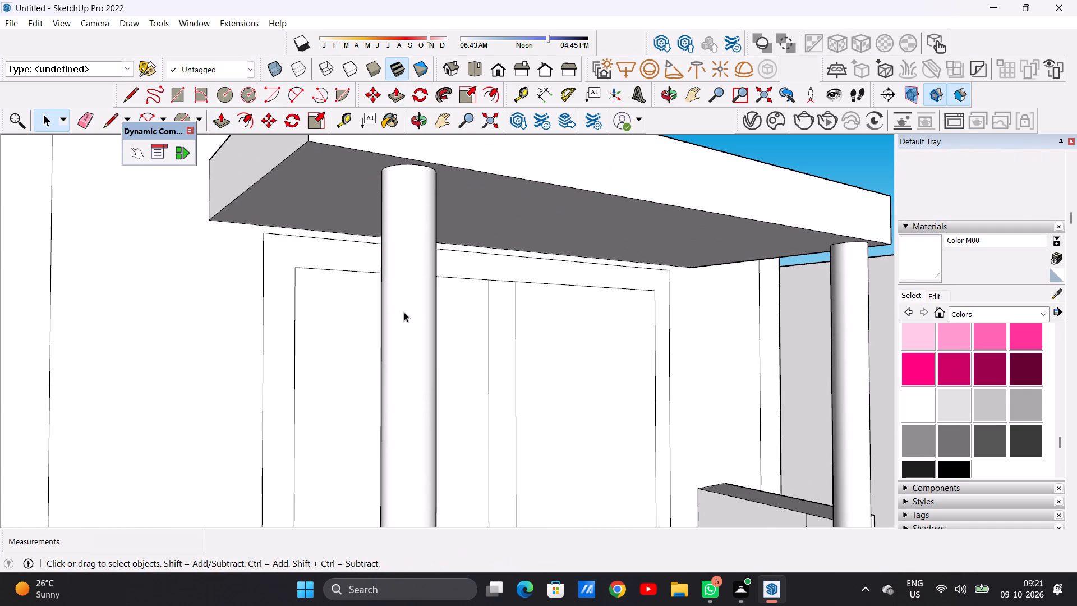
Push/Pull the right side face of the top-storey canopy outward slightly so it overhangs the right column.
{"action": "scroll", "coordinate": [419, 333], "scroll_direction": "down", "scroll_amount": 20}
{"action": "scroll", "coordinate": [419, 333], "scroll_direction": "down", "scroll_amount": 6}
{"action": "middle_click_drag", "start_coordinate": [481, 340], "coordinate": [349, 357]}
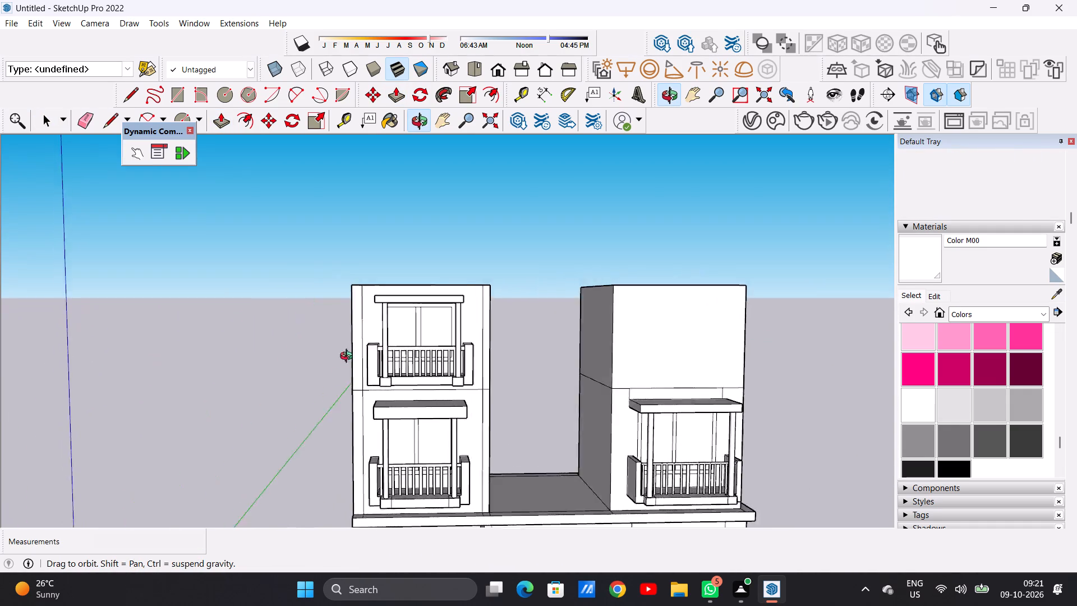
{"action": "middle_click_drag", "start_coordinate": [349, 357], "coordinate": [226, 360]}
{"action": "middle_click_drag", "start_coordinate": [210, 365], "coordinate": [338, 361]}
{"action": "scroll", "coordinate": [382, 401], "scroll_direction": "down", "scroll_amount": 3}
{"action": "scroll", "coordinate": [398, 327], "scroll_direction": "up", "scroll_amount": 8}
{"action": "middle_click_drag", "start_coordinate": [432, 357], "coordinate": [435, 241]}
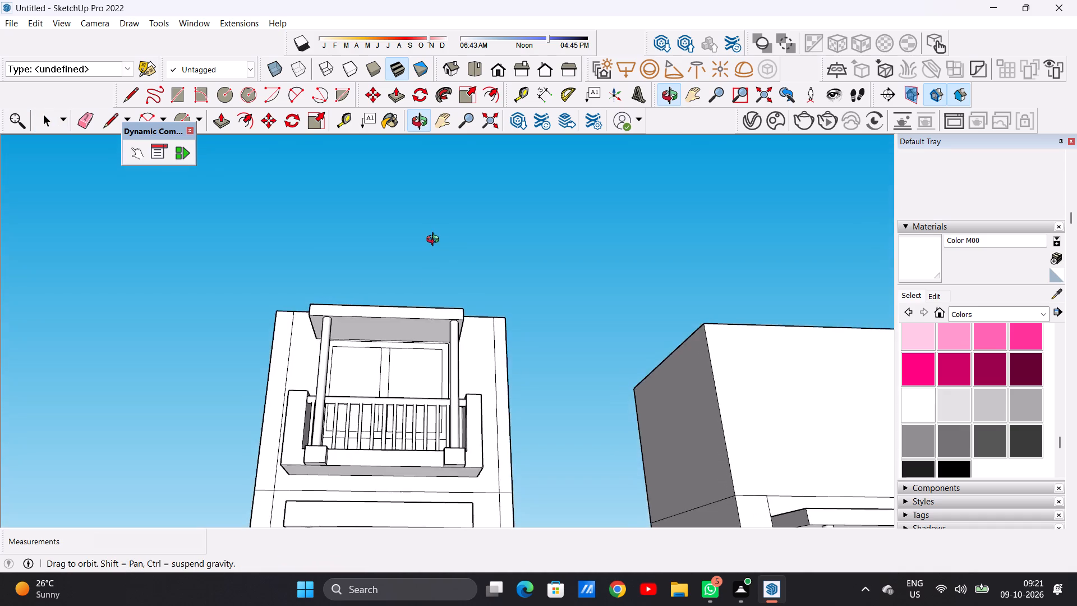
{"action": "middle_click_drag", "start_coordinate": [435, 241], "coordinate": [401, 340]}
{"action": "middle_click_drag", "start_coordinate": [360, 341], "coordinate": [480, 351]}
{"action": "middle_click_drag", "start_coordinate": [475, 352], "coordinate": [176, 339]}
{"action": "scroll", "coordinate": [479, 337], "scroll_direction": "up", "scroll_amount": 6}
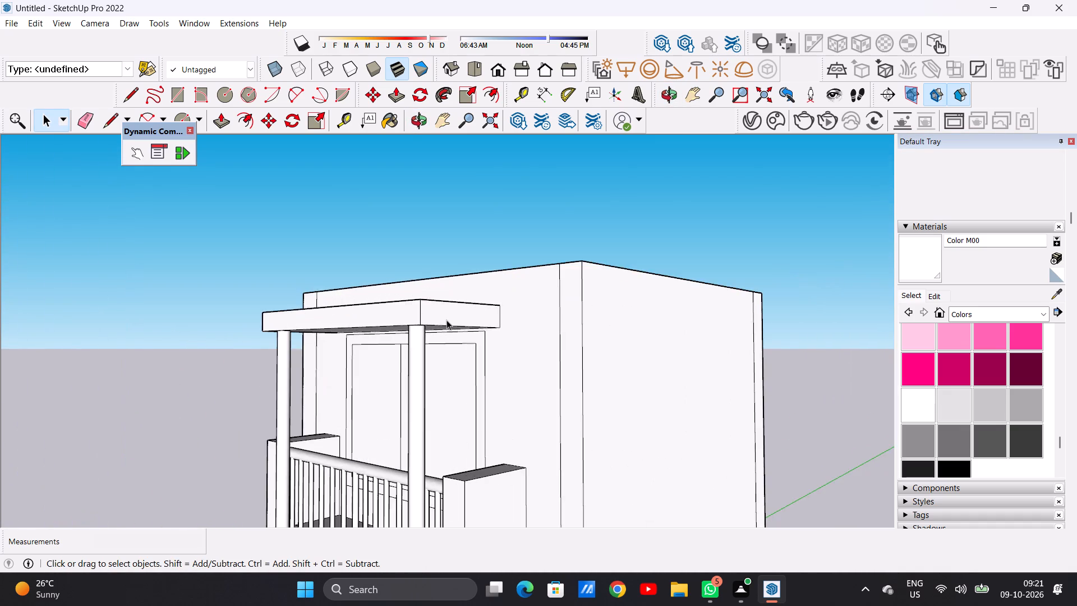
{"action": "scroll", "coordinate": [447, 320], "scroll_direction": "up", "scroll_amount": 3}
{"action": "key", "text": "p"}
{"action": "left_click", "coordinate": [438, 309]}
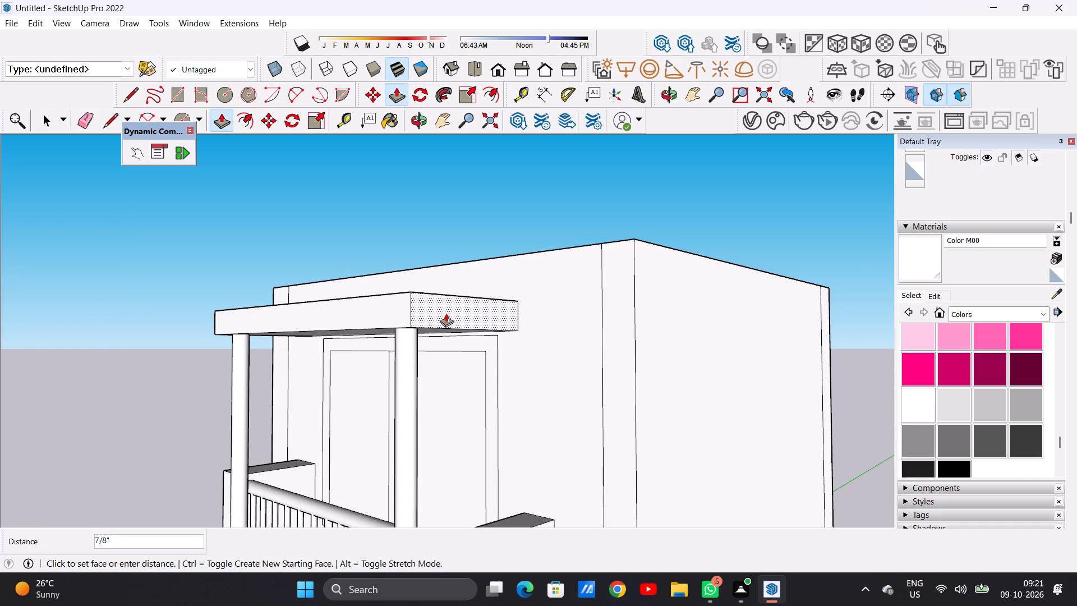
{"action": "left_click", "coordinate": [451, 314]}
{"action": "key", "text": "space"}
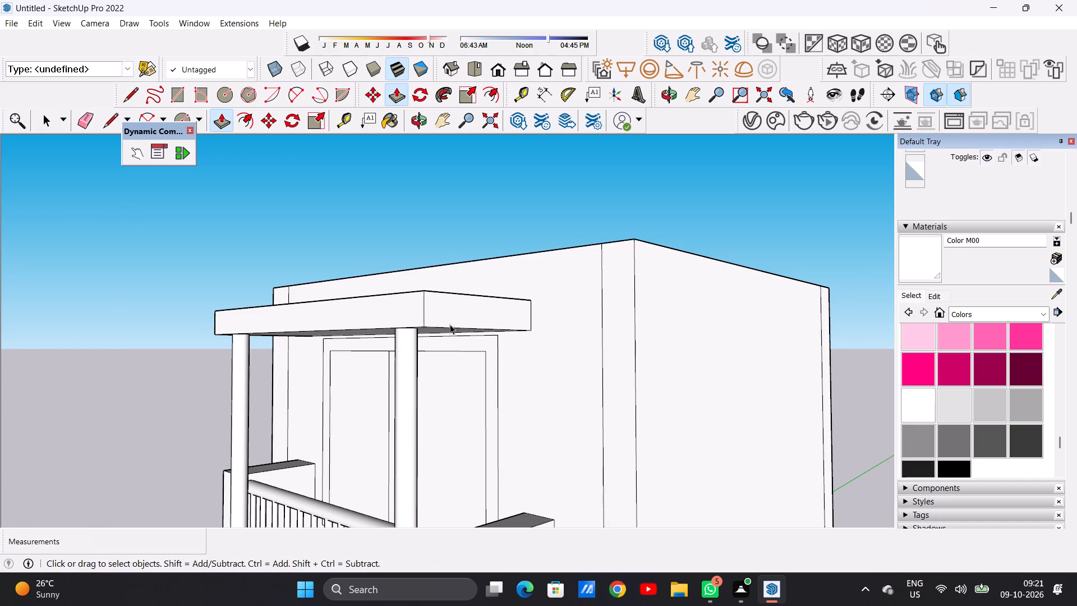
Examine the whole building, ending on the right tower's blank top storey in the standard front view.
{"action": "scroll", "coordinate": [505, 414], "scroll_direction": "down", "scroll_amount": 17}
{"action": "middle_click_drag", "start_coordinate": [468, 405], "coordinate": [501, 408]}
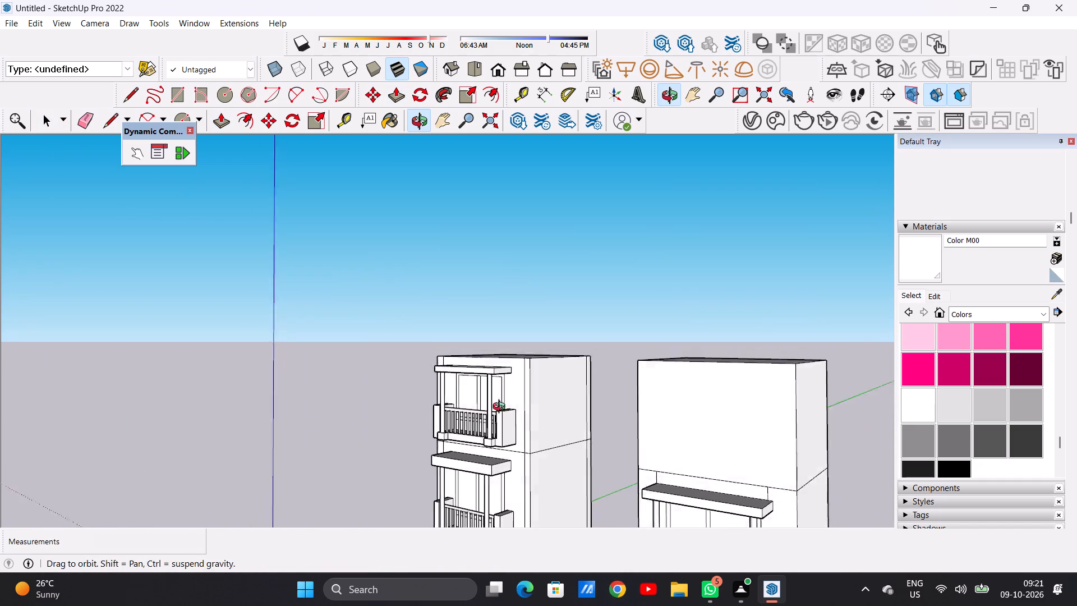
{"action": "middle_click_drag", "start_coordinate": [501, 408], "coordinate": [528, 403]}
{"action": "scroll", "coordinate": [432, 383], "scroll_direction": "down", "scroll_amount": 12}
{"action": "middle_click_drag", "start_coordinate": [440, 417], "coordinate": [532, 400]}
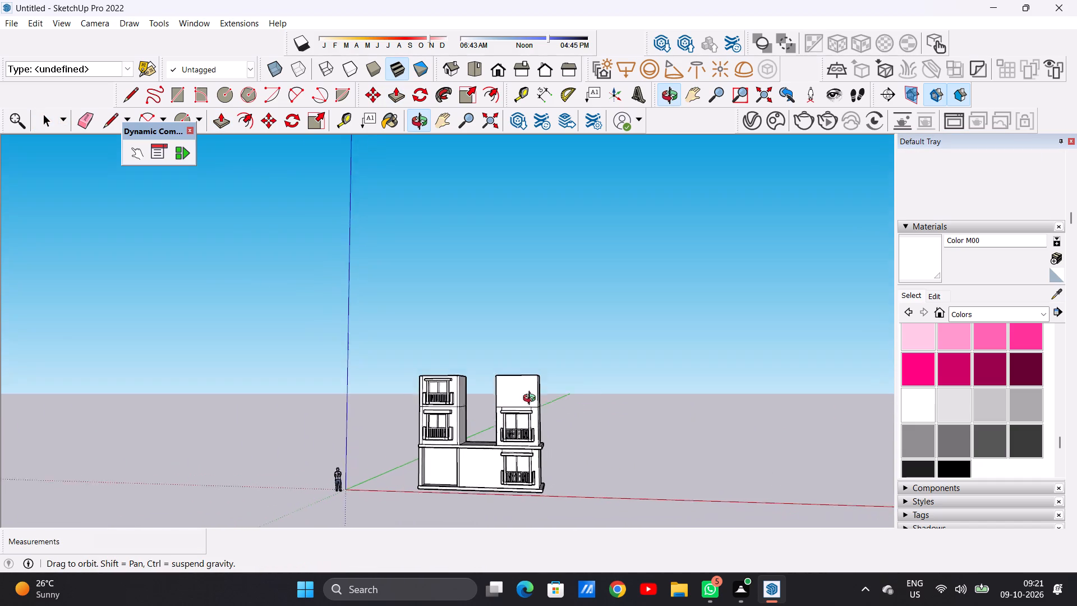
{"action": "middle_click_drag", "start_coordinate": [532, 400], "coordinate": [561, 400]}
{"action": "scroll", "coordinate": [512, 387], "scroll_direction": "up", "scroll_amount": 3}
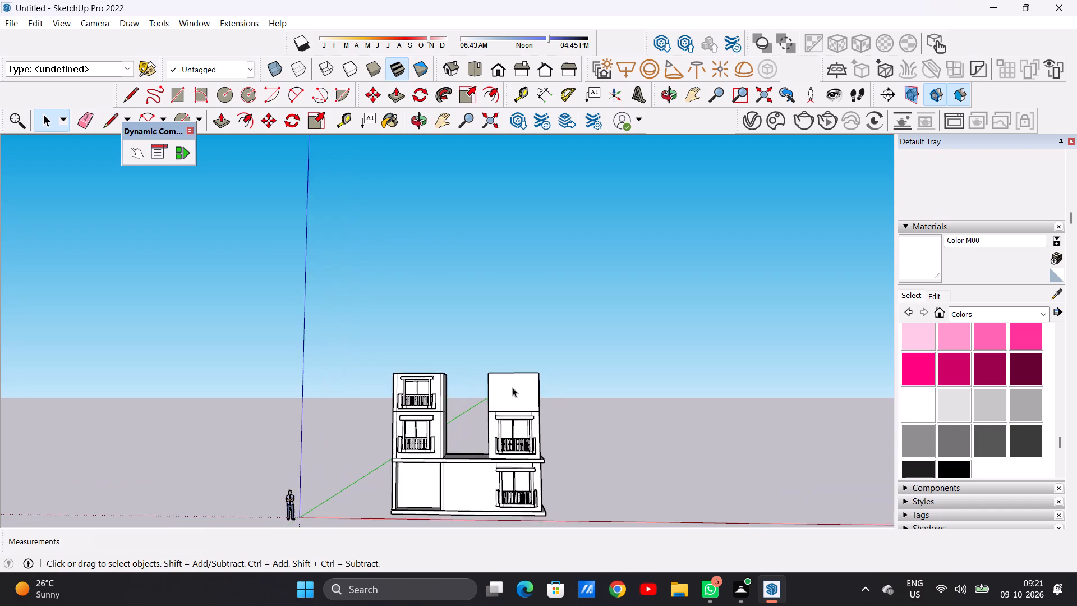
{"action": "scroll", "coordinate": [512, 387], "scroll_direction": "up", "scroll_amount": 4}
{"action": "scroll", "coordinate": [512, 387], "scroll_direction": "down", "scroll_amount": 1}
{"action": "scroll", "coordinate": [514, 400], "scroll_direction": "up", "scroll_amount": 5}
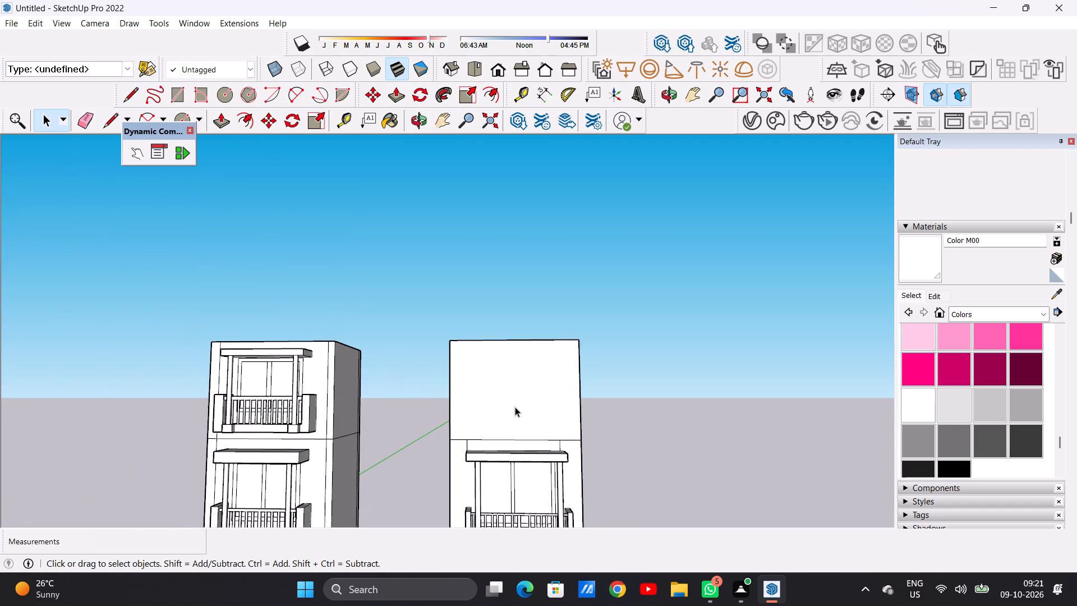
{"action": "scroll", "coordinate": [515, 403], "scroll_direction": "up", "scroll_amount": 1}
{"action": "middle_click_drag", "start_coordinate": [500, 401], "coordinate": [524, 416]}
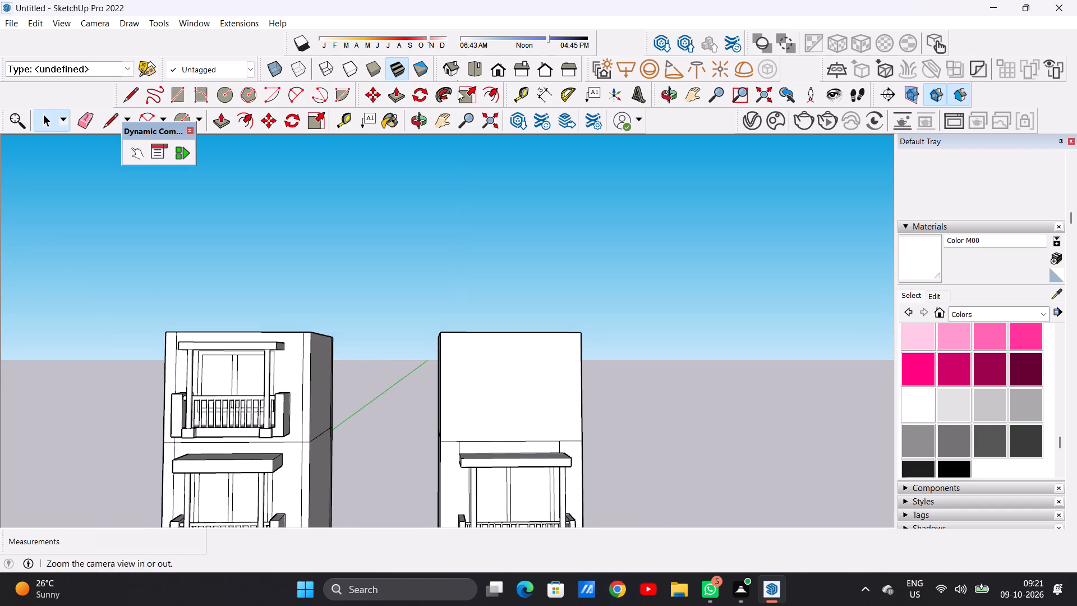
{"action": "left_click", "coordinate": [495, 72]}
{"action": "scroll", "coordinate": [607, 278], "scroll_direction": "up", "scroll_amount": 4}
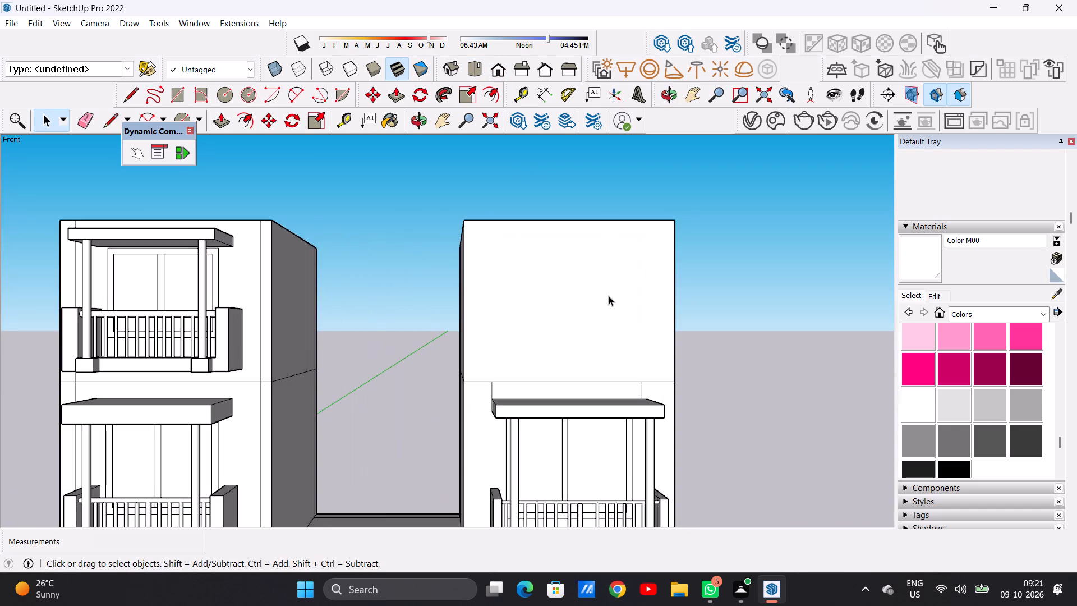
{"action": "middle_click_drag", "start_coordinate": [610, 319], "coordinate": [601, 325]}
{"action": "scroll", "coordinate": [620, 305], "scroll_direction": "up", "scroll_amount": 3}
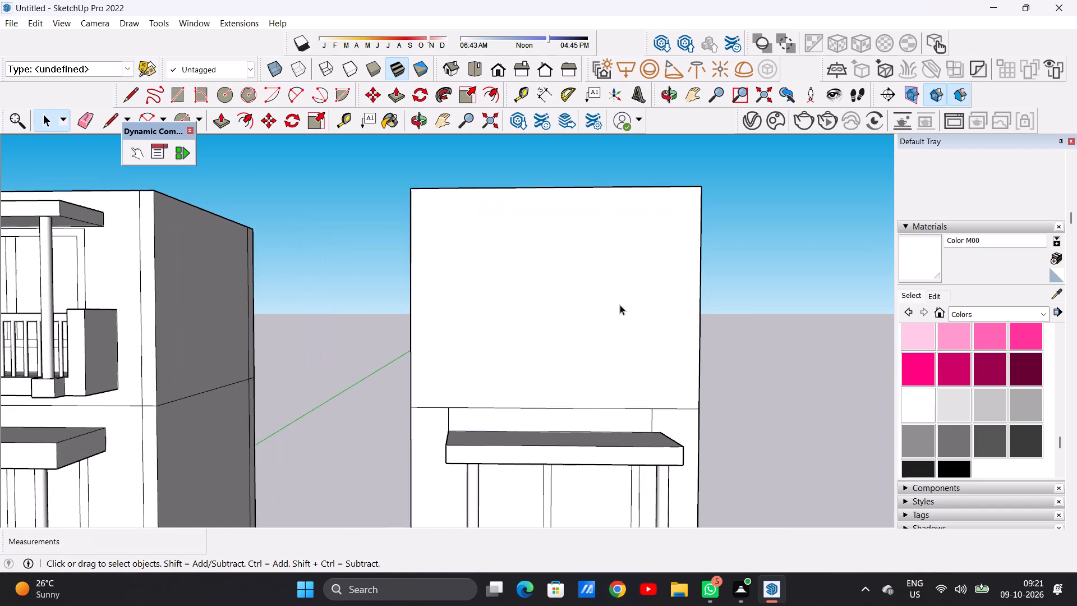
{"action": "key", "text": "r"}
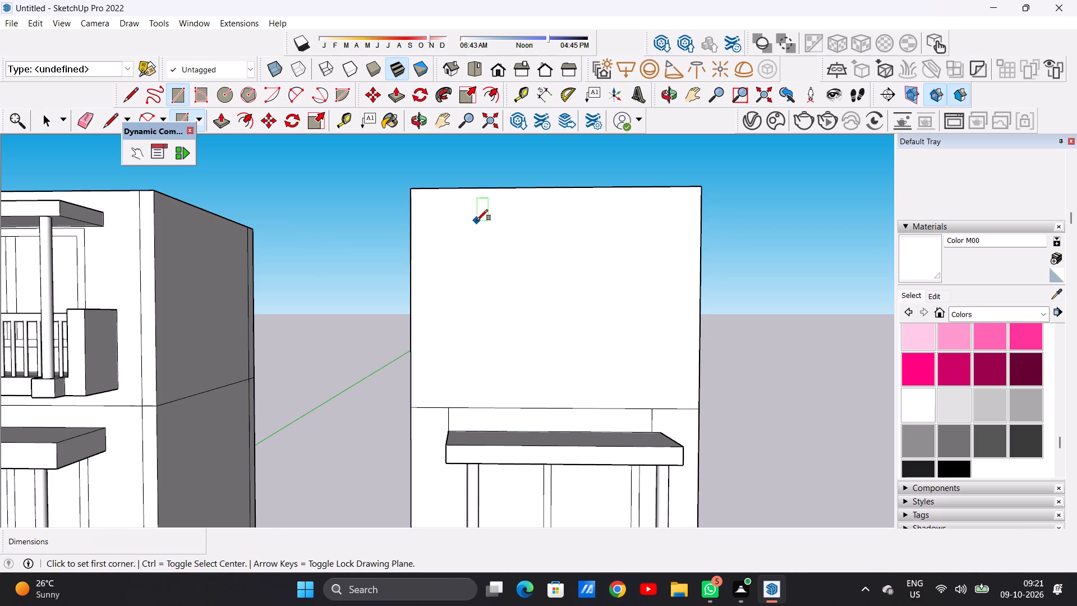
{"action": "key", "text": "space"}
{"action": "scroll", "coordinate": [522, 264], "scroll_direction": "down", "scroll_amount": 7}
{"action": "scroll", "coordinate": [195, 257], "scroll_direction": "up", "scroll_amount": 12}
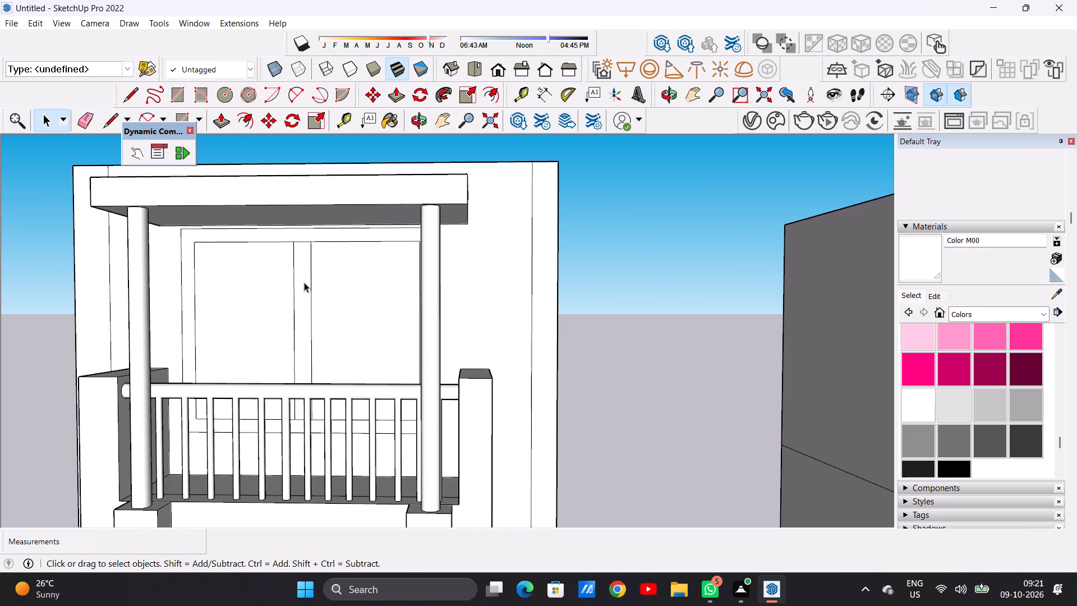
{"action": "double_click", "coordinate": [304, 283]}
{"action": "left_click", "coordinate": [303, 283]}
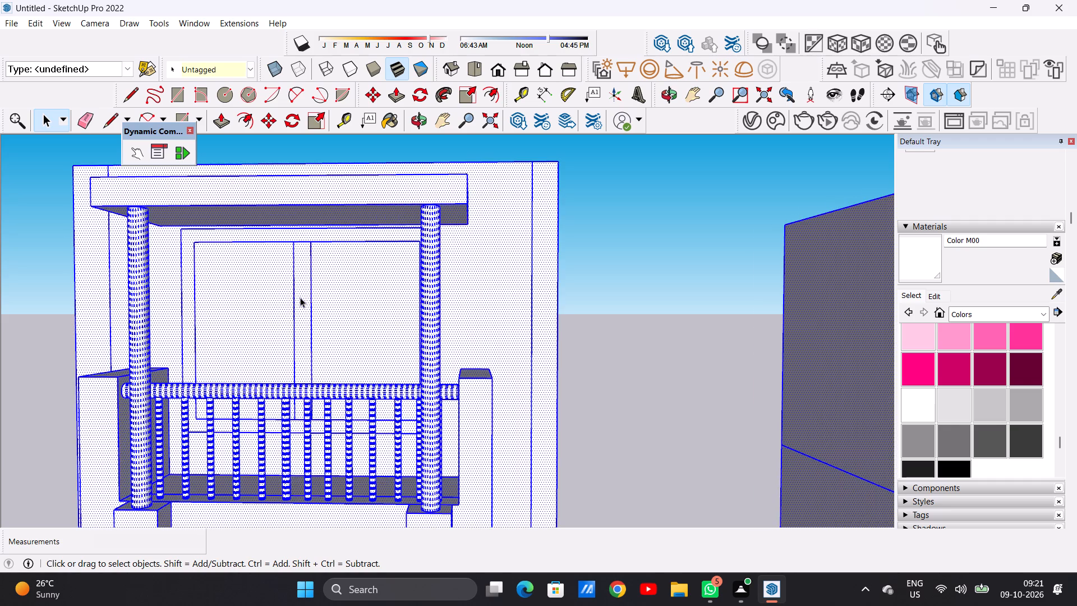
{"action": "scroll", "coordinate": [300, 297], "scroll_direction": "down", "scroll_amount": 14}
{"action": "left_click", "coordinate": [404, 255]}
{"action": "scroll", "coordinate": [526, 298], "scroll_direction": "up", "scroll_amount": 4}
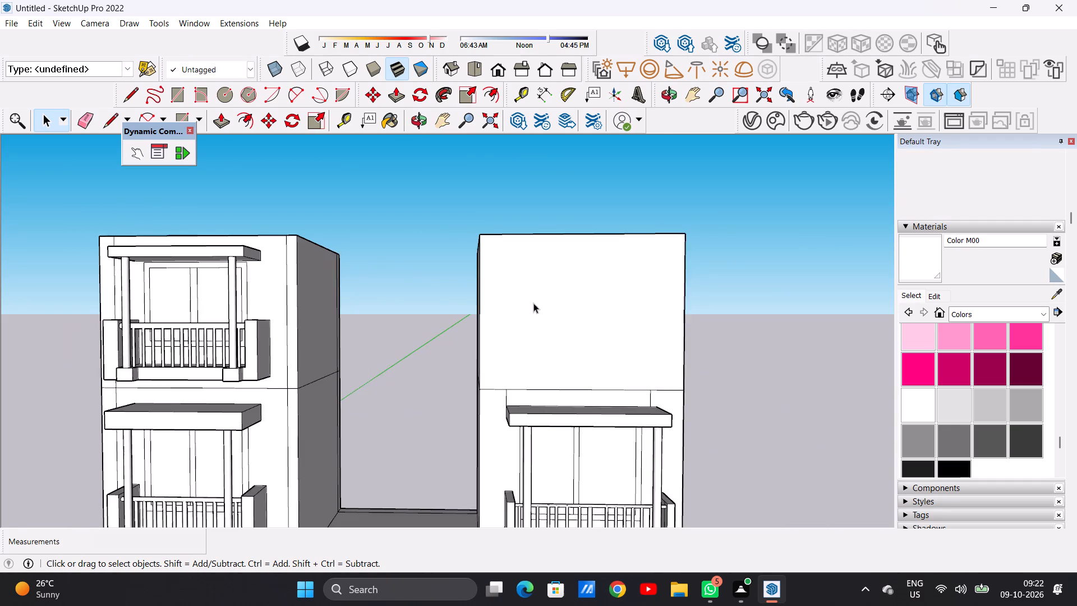
Draw a window rectangle about 6' 3" by 4' 8" on the front wall of the right tower's top storey.
{"action": "scroll", "coordinate": [601, 306], "scroll_direction": "up", "scroll_amount": 3}
{"action": "key", "text": "r"}
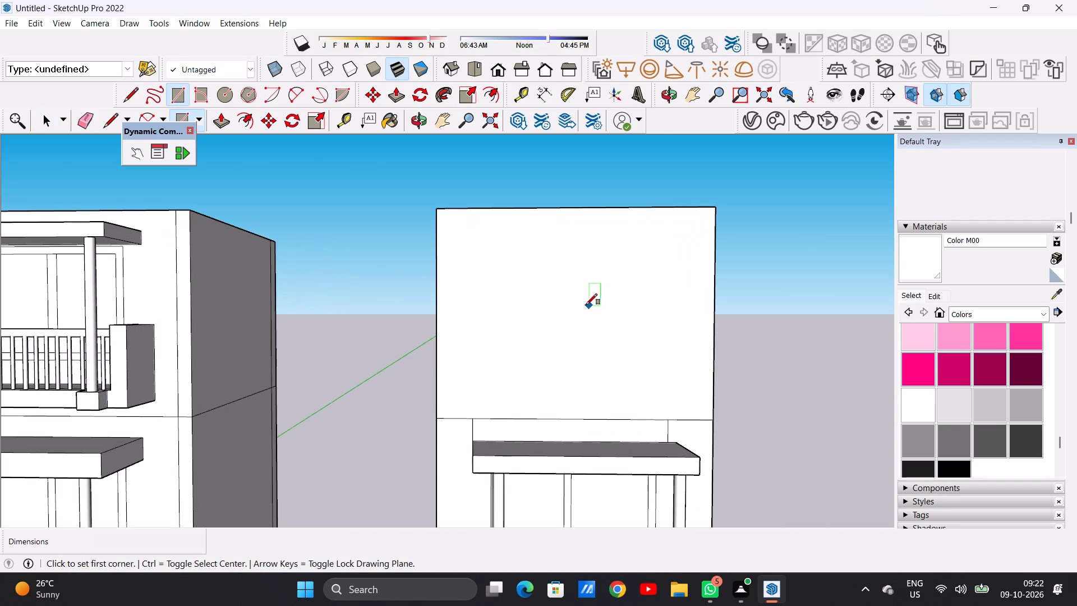
{"action": "left_click", "coordinate": [497, 253]}
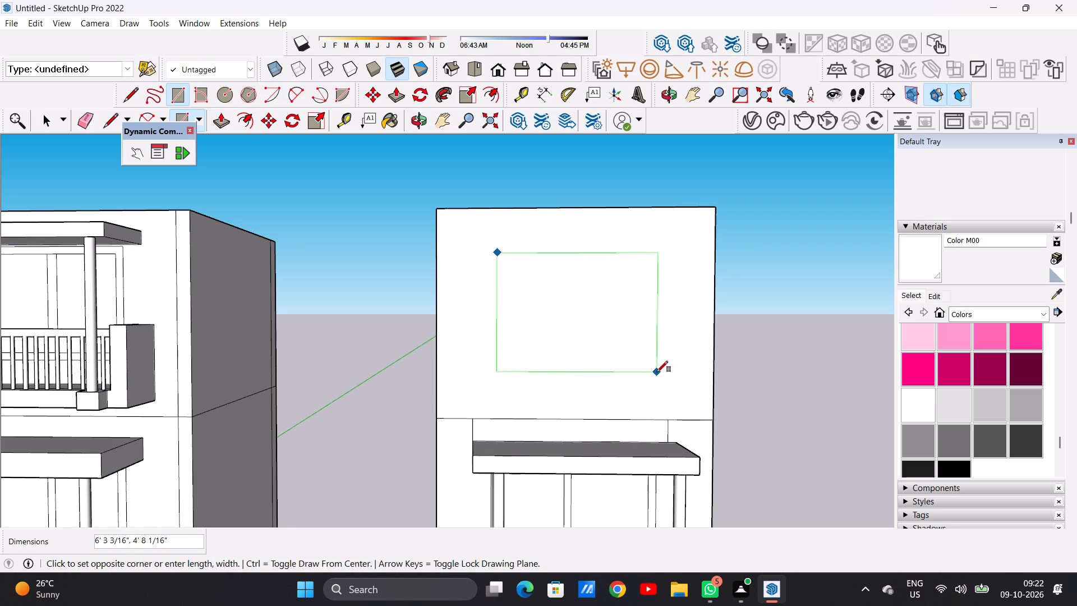
{"action": "left_click", "coordinate": [657, 372]}
{"action": "key", "text": "space"}
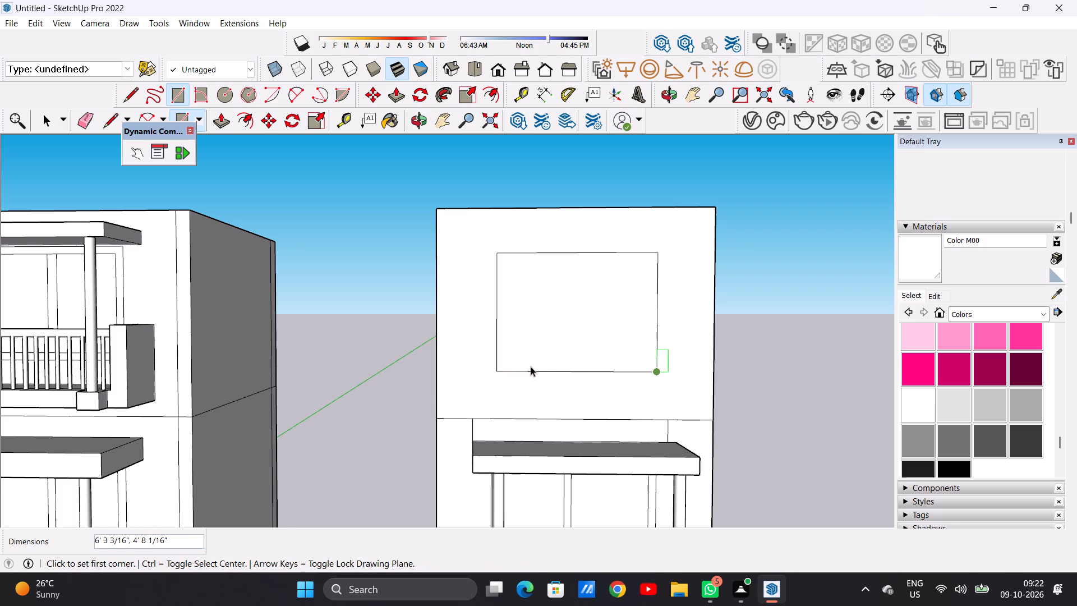
Offset the window rectangle's edges inward by about 3 5/8" to form the window frame.
{"action": "scroll", "coordinate": [494, 359], "scroll_direction": "down", "scroll_amount": 10}
{"action": "scroll", "coordinate": [637, 369], "scroll_direction": "up", "scroll_amount": 4}
{"action": "scroll", "coordinate": [459, 341], "scroll_direction": "up", "scroll_amount": 3}
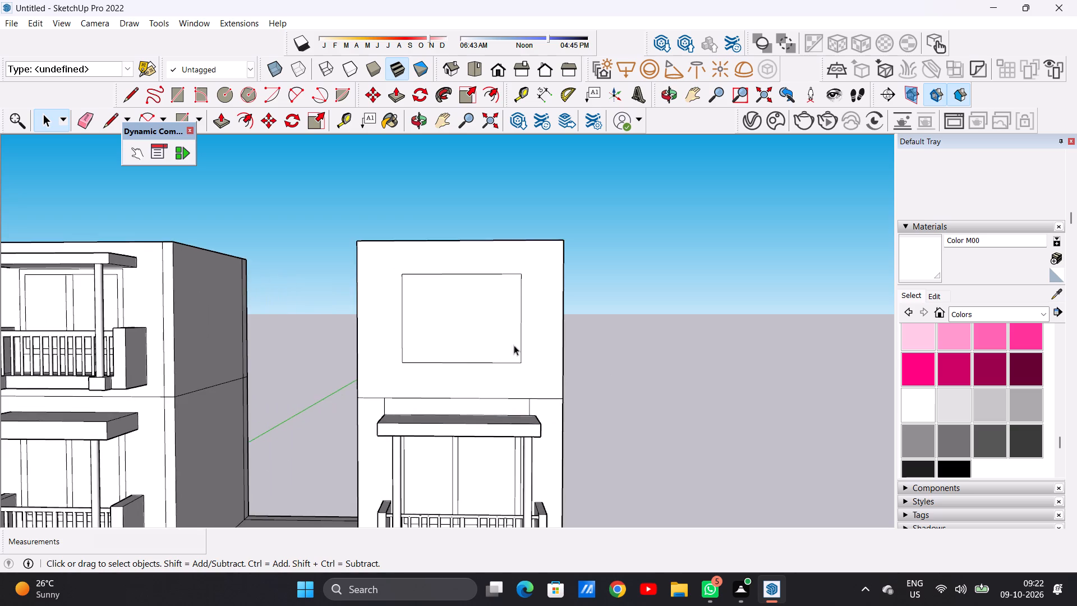
{"action": "scroll", "coordinate": [526, 352], "scroll_direction": "down", "scroll_amount": 6}
{"action": "scroll", "coordinate": [525, 358], "scroll_direction": "up", "scroll_amount": 8}
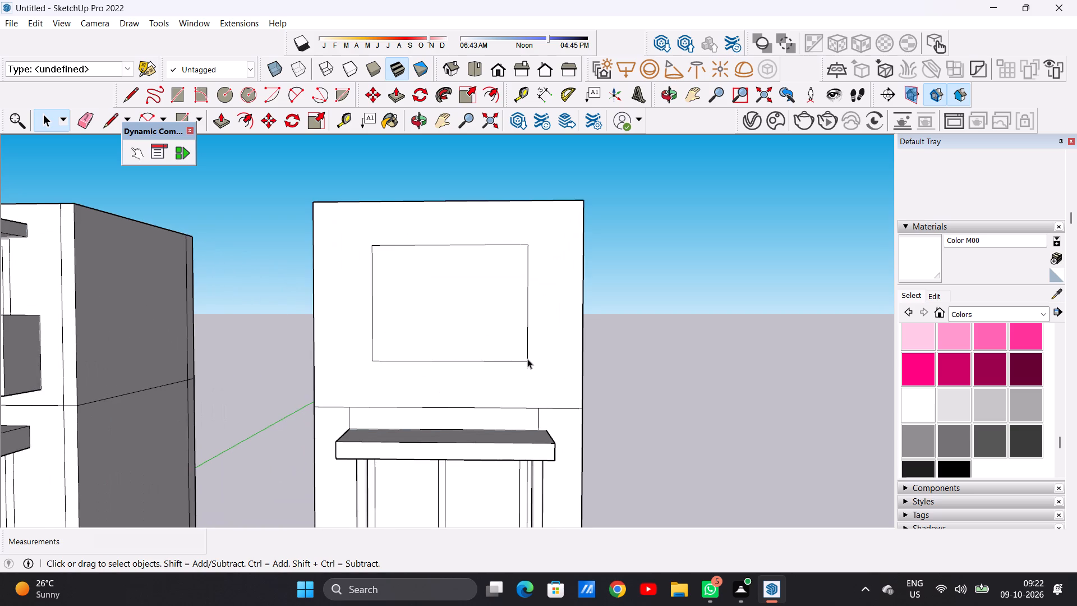
{"action": "scroll", "coordinate": [527, 359], "scroll_direction": "up", "scroll_amount": 3}
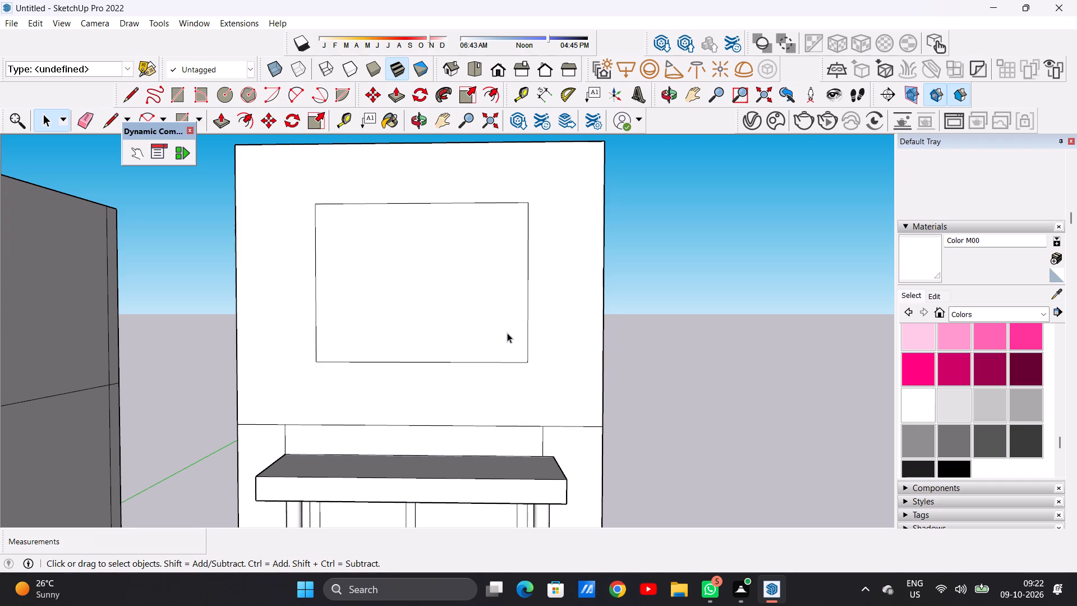
{"action": "key", "text": "o"}
{"action": "key", "text": "f"}
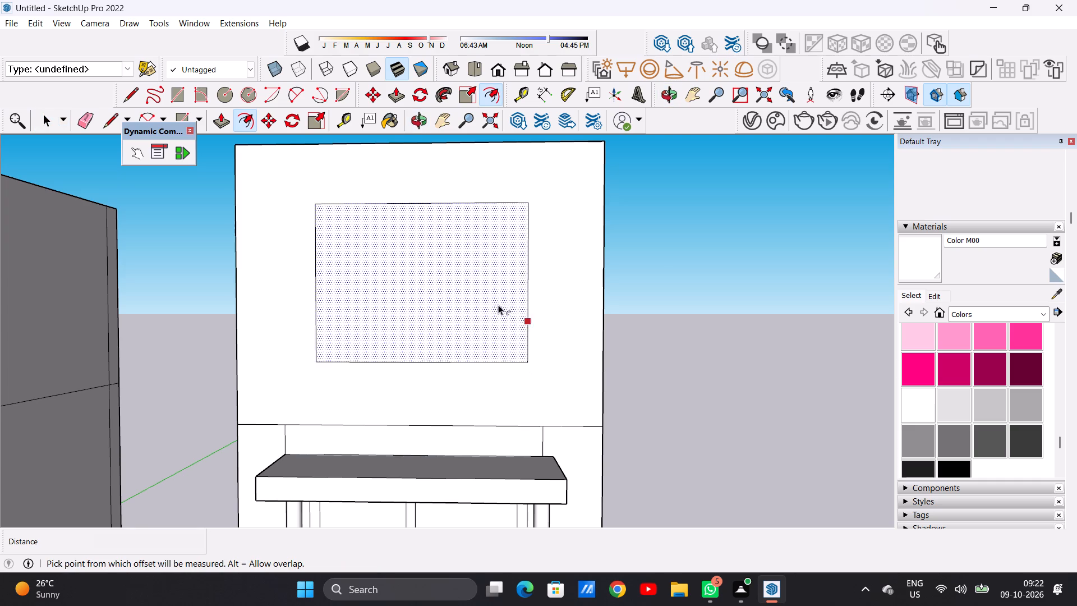
{"action": "left_click", "coordinate": [408, 212]}
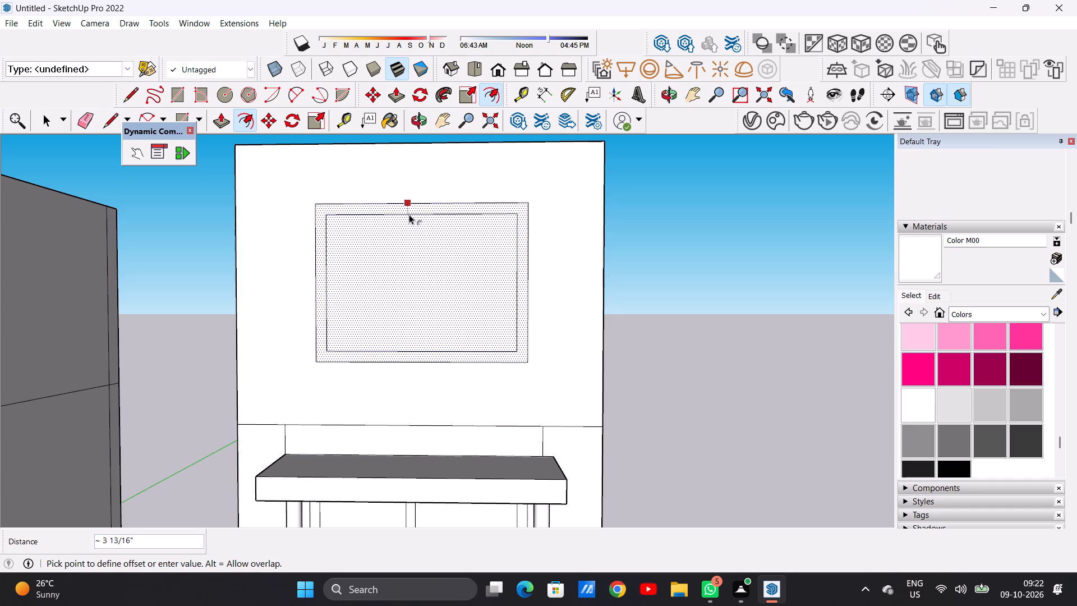
{"action": "left_click", "coordinate": [409, 214]}
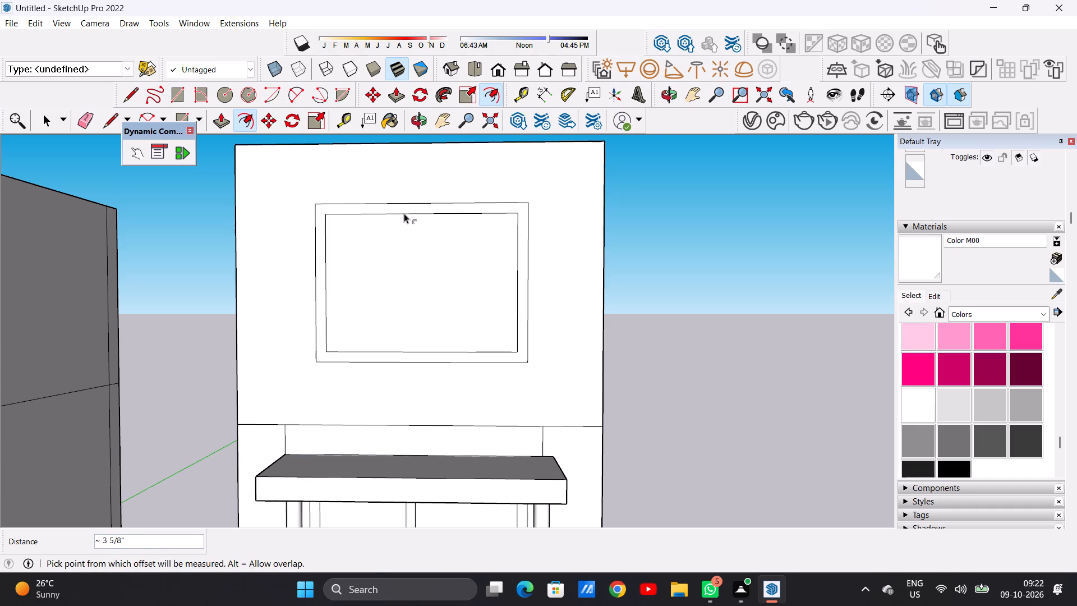
{"action": "key", "text": "space"}
Draw two closely spaced vertical lines about 4' 3/4" long down the middle of the inner window rectangle as a mullion.
{"action": "key", "text": "l"}
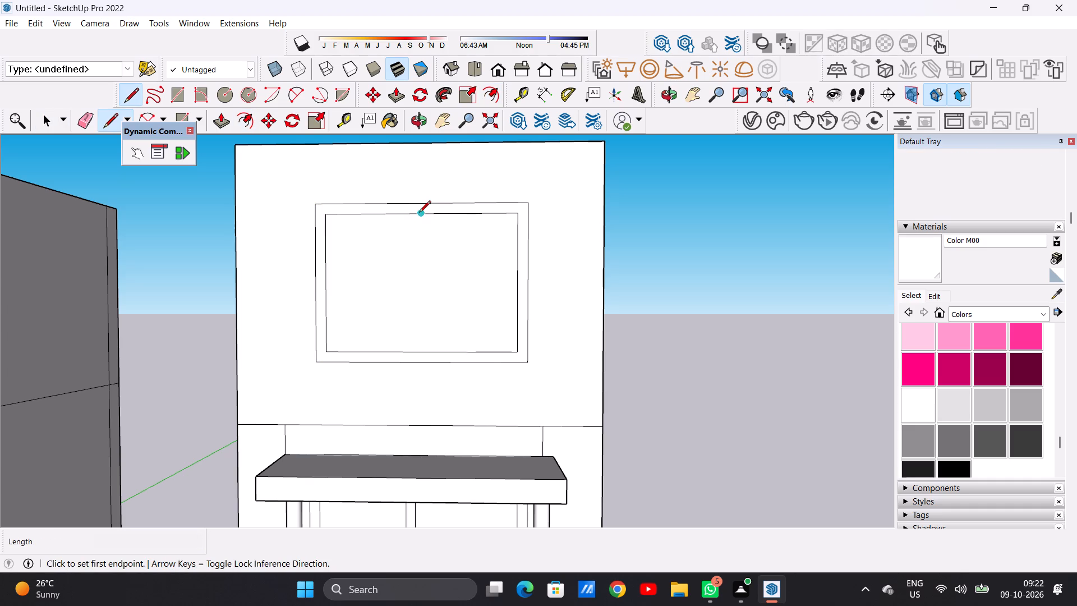
{"action": "left_click", "coordinate": [412, 213]}
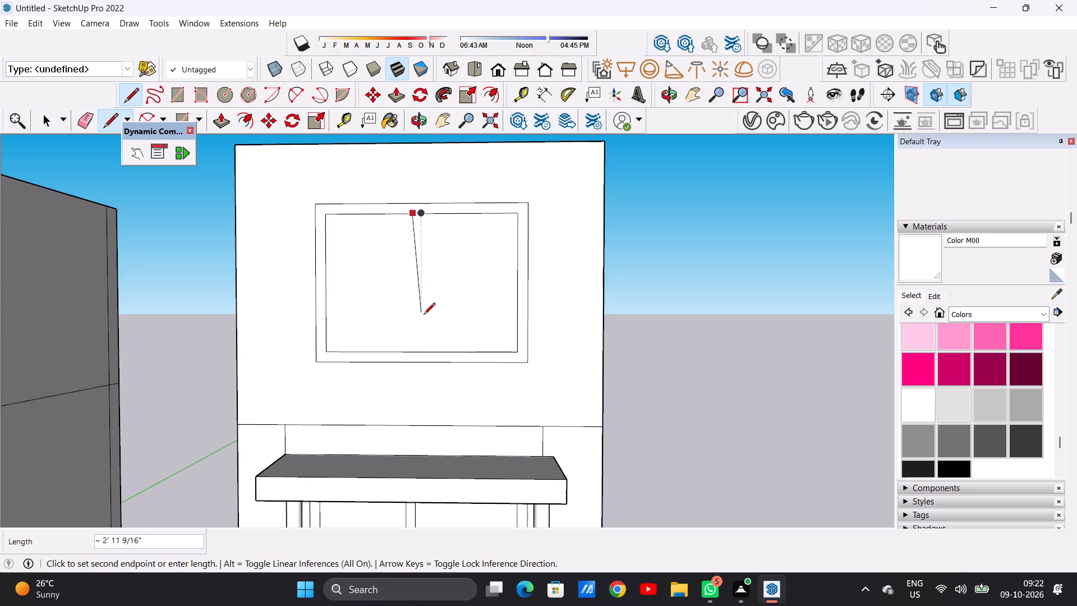
{"action": "left_click", "coordinate": [415, 348]}
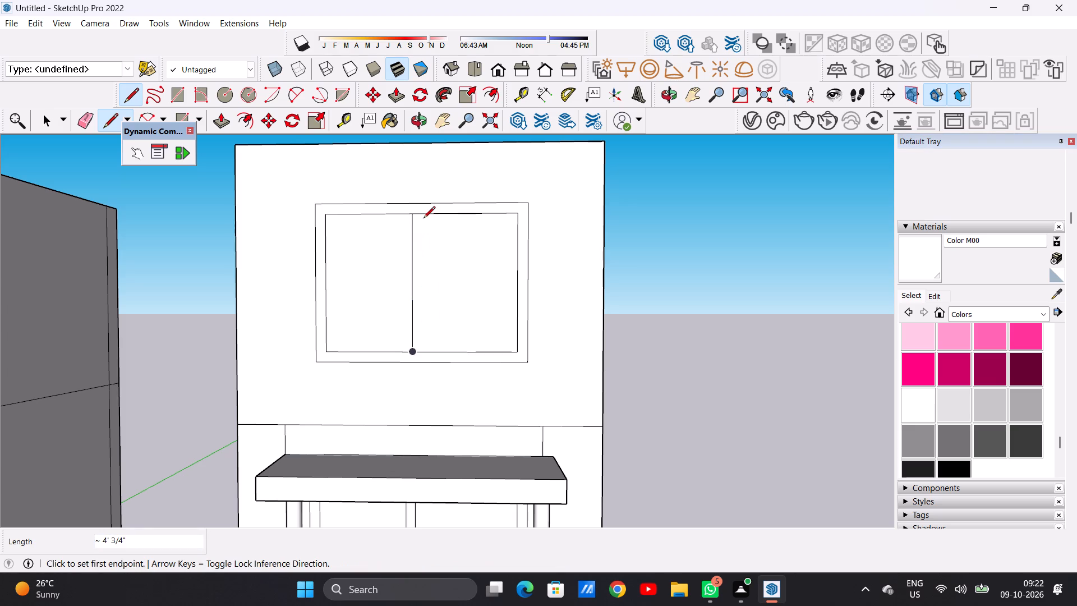
{"action": "left_click", "coordinate": [422, 216]}
{"action": "left_click", "coordinate": [423, 351]}
{"action": "key", "text": "space"}
Examine the whole building from the front, comparing the right tower's new top-storey window with the other balconies.
{"action": "scroll", "coordinate": [446, 326], "scroll_direction": "down", "scroll_amount": 9}
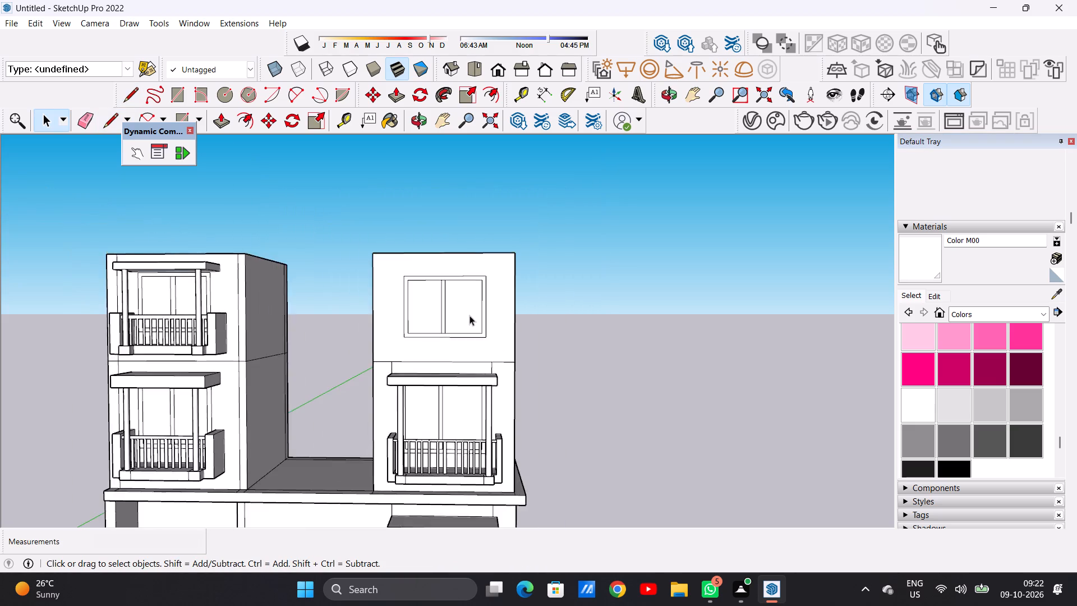
{"action": "scroll", "coordinate": [470, 315], "scroll_direction": "down", "scroll_amount": 9}
{"action": "scroll", "coordinate": [426, 377], "scroll_direction": "up", "scroll_amount": 5}
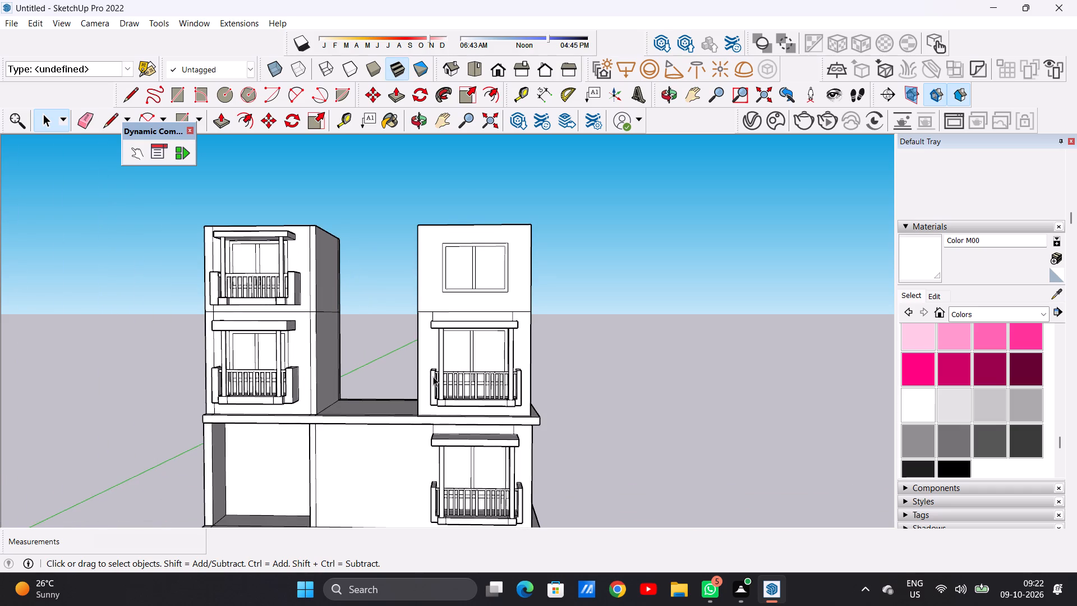
{"action": "scroll", "coordinate": [488, 270], "scroll_direction": "down", "scroll_amount": 4}
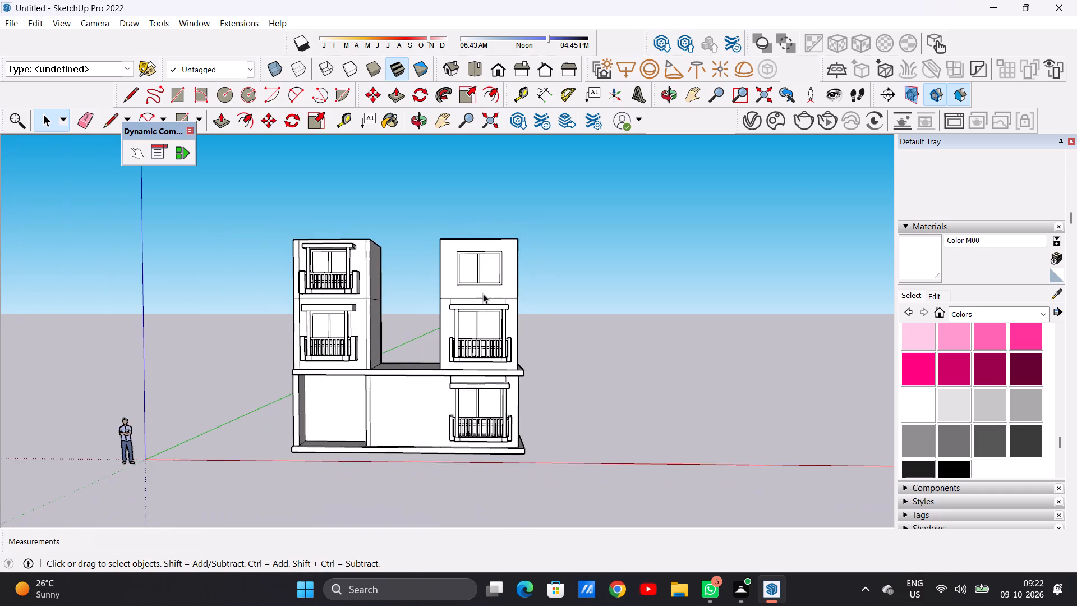
{"action": "scroll", "coordinate": [483, 293], "scroll_direction": "up", "scroll_amount": 6}
{"action": "scroll", "coordinate": [443, 329], "scroll_direction": "down", "scroll_amount": 3}
{"action": "scroll", "coordinate": [482, 229], "scroll_direction": "up", "scroll_amount": 6}
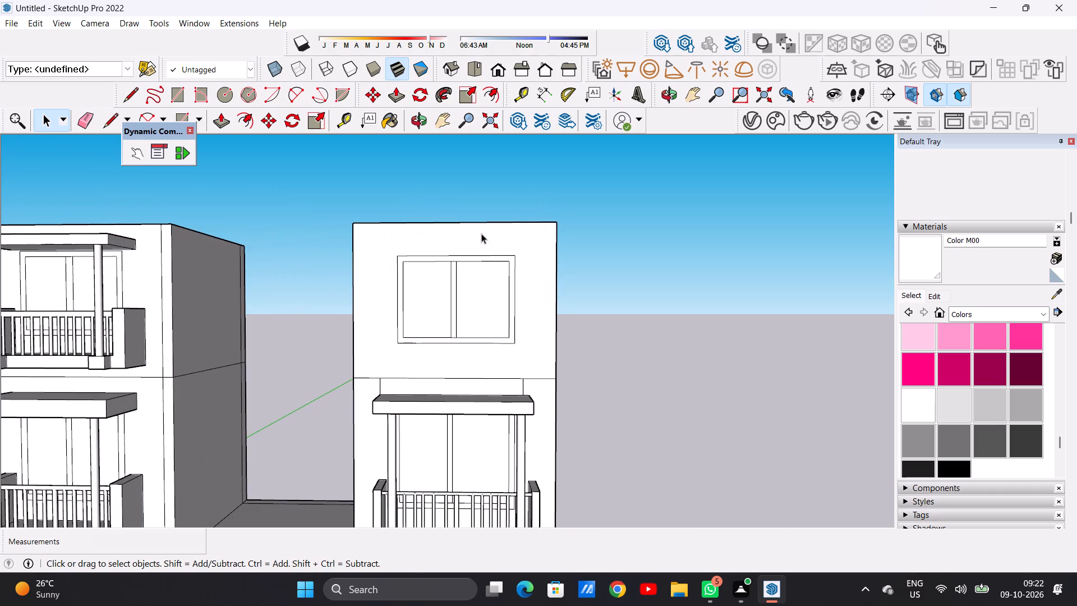
{"action": "scroll", "coordinate": [486, 261], "scroll_direction": "up", "scroll_amount": 2}
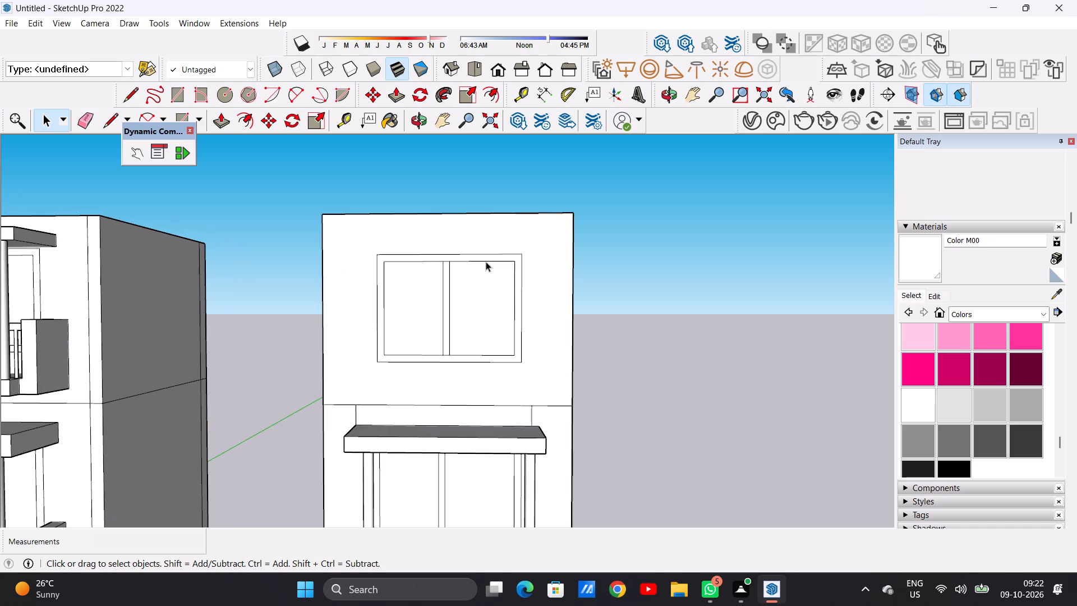
Draw a canopy rectangle about 7' 2 13/16" by 8 1/8" just above the right tower's top-storey window.
{"action": "key", "text": "r"}
{"action": "scroll", "coordinate": [418, 238], "scroll_direction": "up", "scroll_amount": 5}
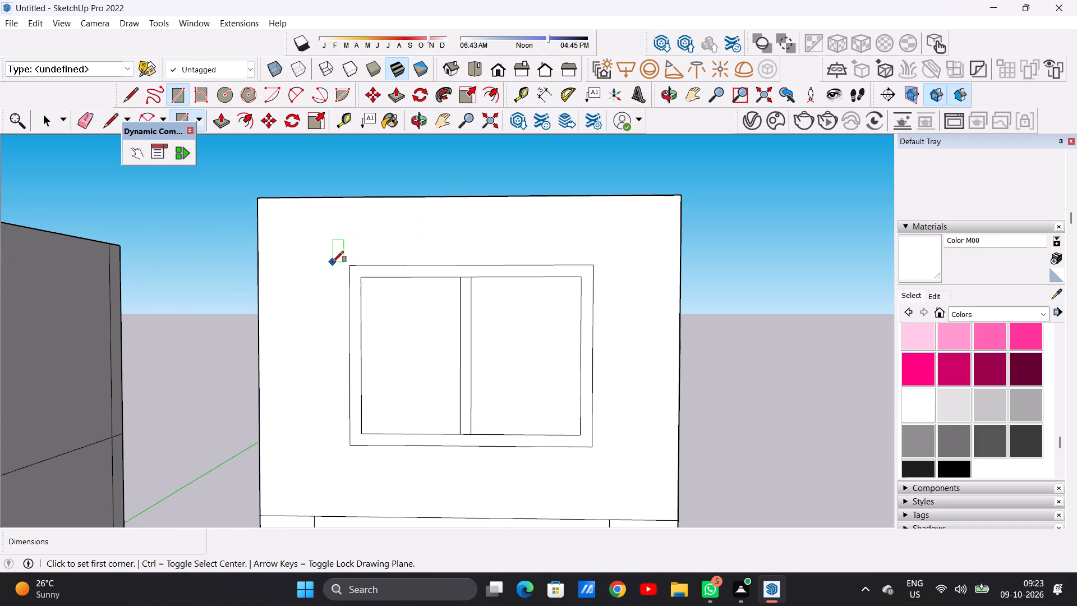
{"action": "left_click", "coordinate": [333, 262]}
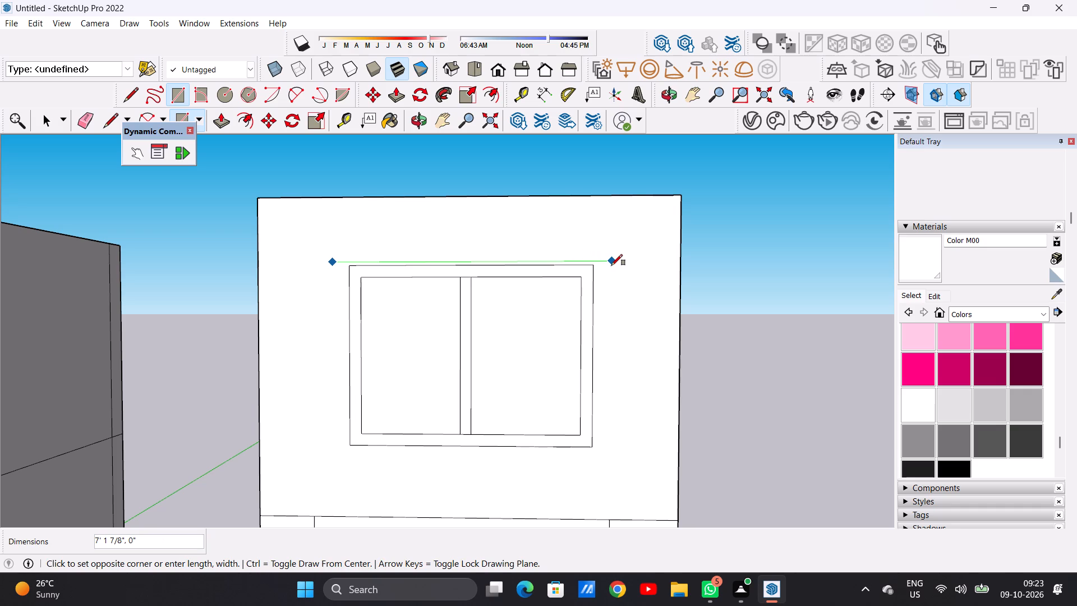
{"action": "left_click", "coordinate": [611, 265]}
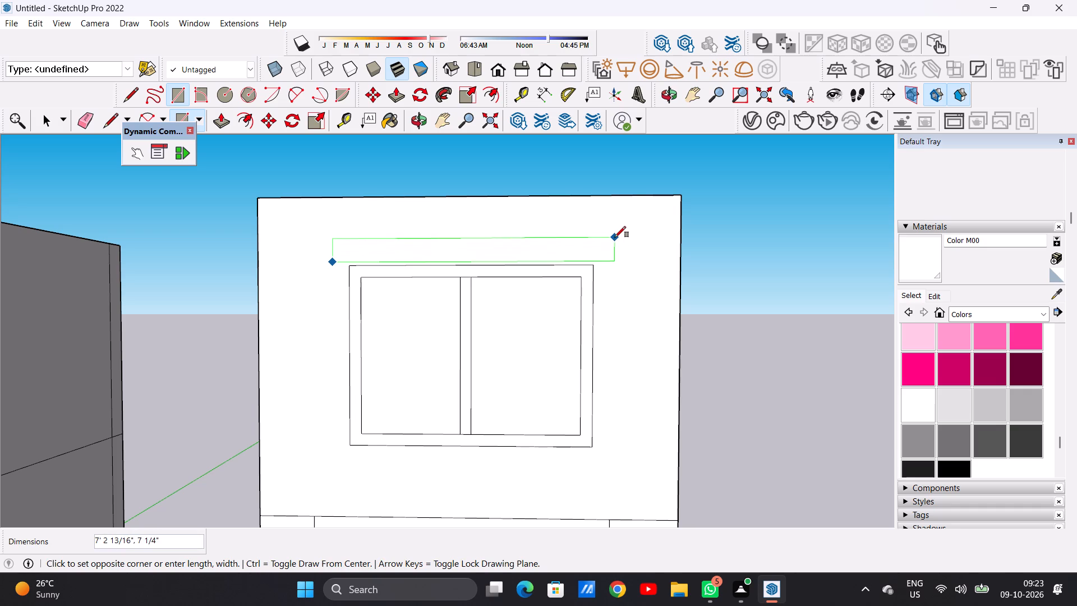
{"action": "left_click", "coordinate": [615, 235]}
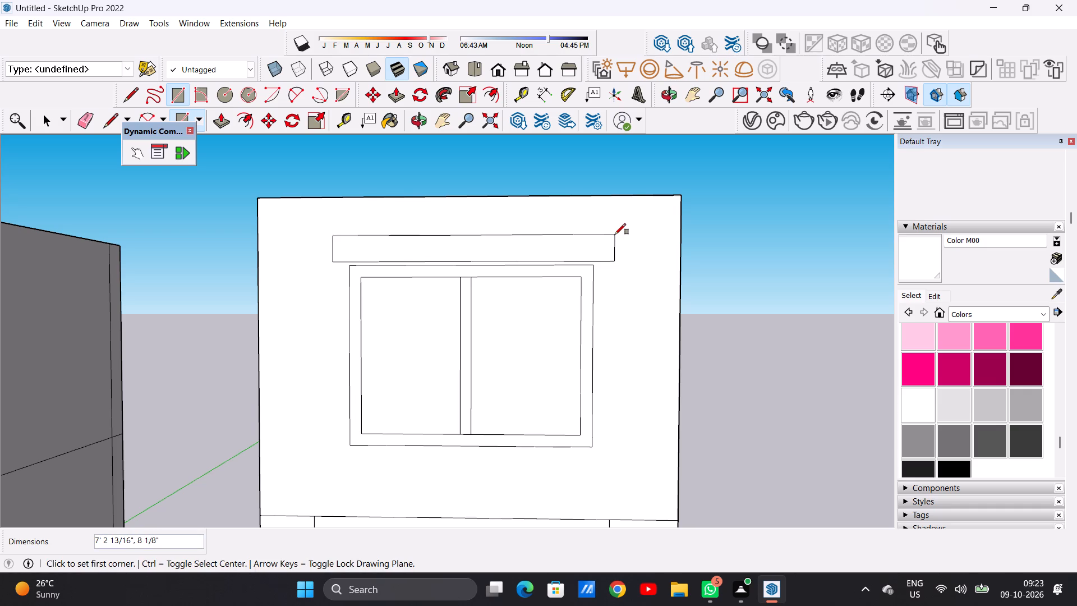
{"action": "key", "text": "space"}
Draw a U-shaped balcony outline about 8' 7" wide and 2' 9" high around the window's lower part, ending on its side edges.
{"action": "scroll", "coordinate": [581, 338], "scroll_direction": "down", "scroll_amount": 9}
{"action": "scroll", "coordinate": [588, 394], "scroll_direction": "up", "scroll_amount": 5}
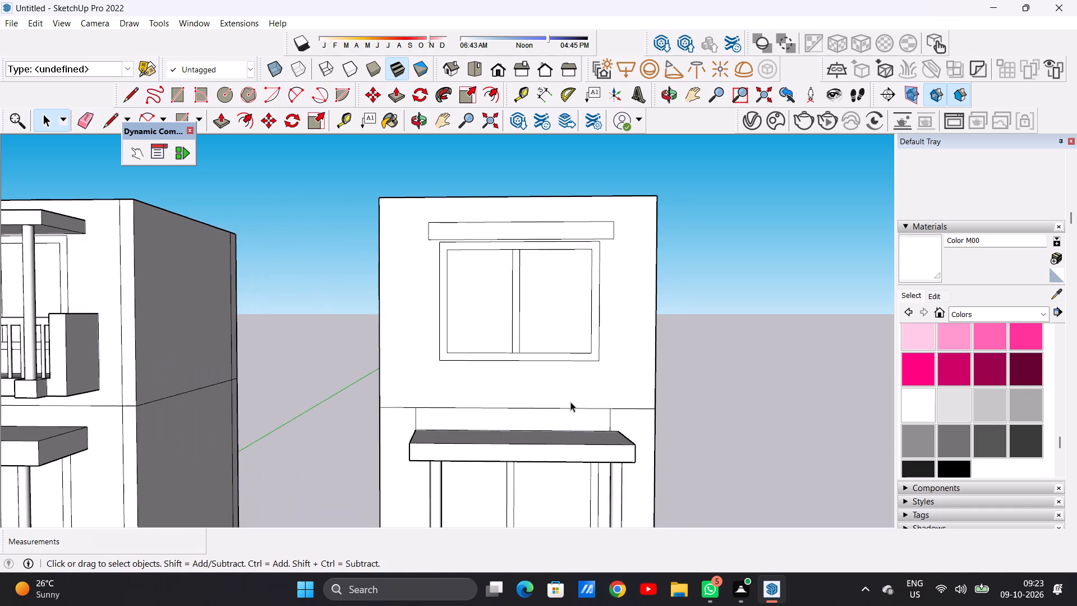
{"action": "scroll", "coordinate": [569, 401], "scroll_direction": "up", "scroll_amount": 3}
{"action": "key", "text": "l"}
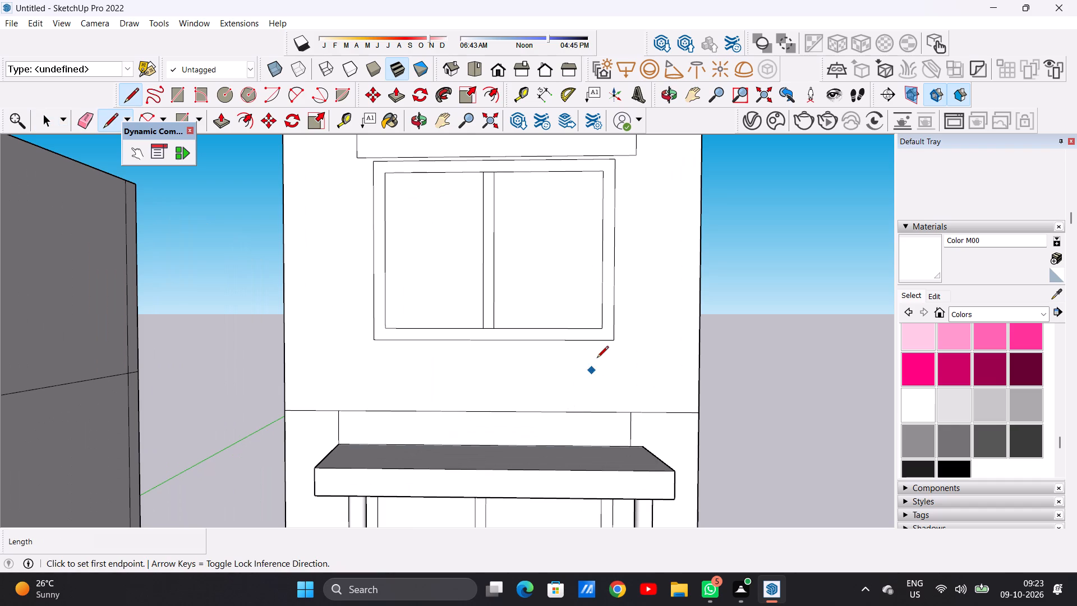
{"action": "left_click", "coordinate": [617, 278]}
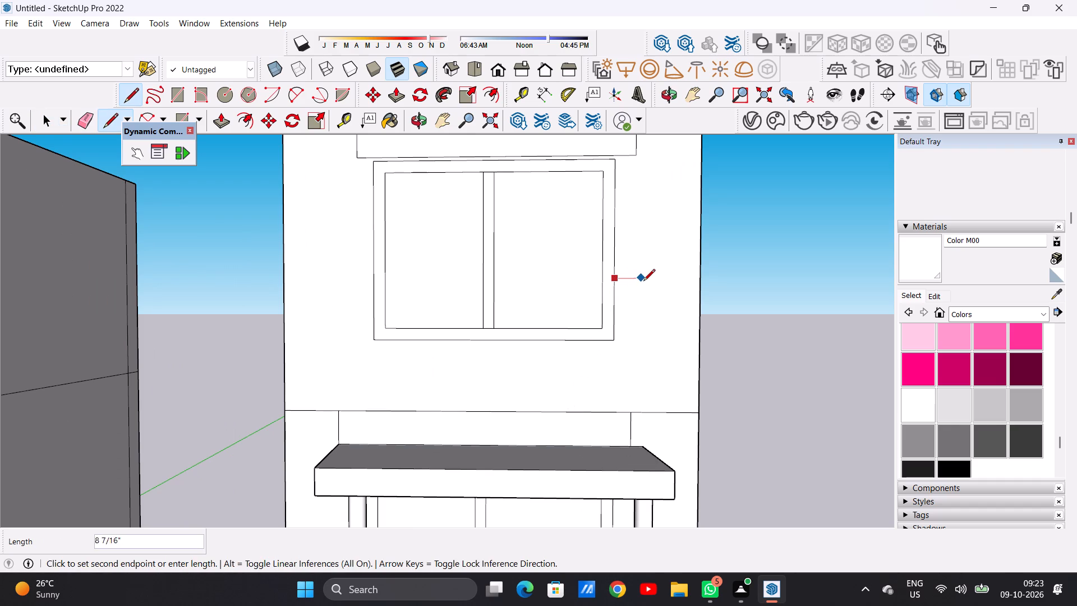
{"action": "left_click", "coordinate": [658, 282]}
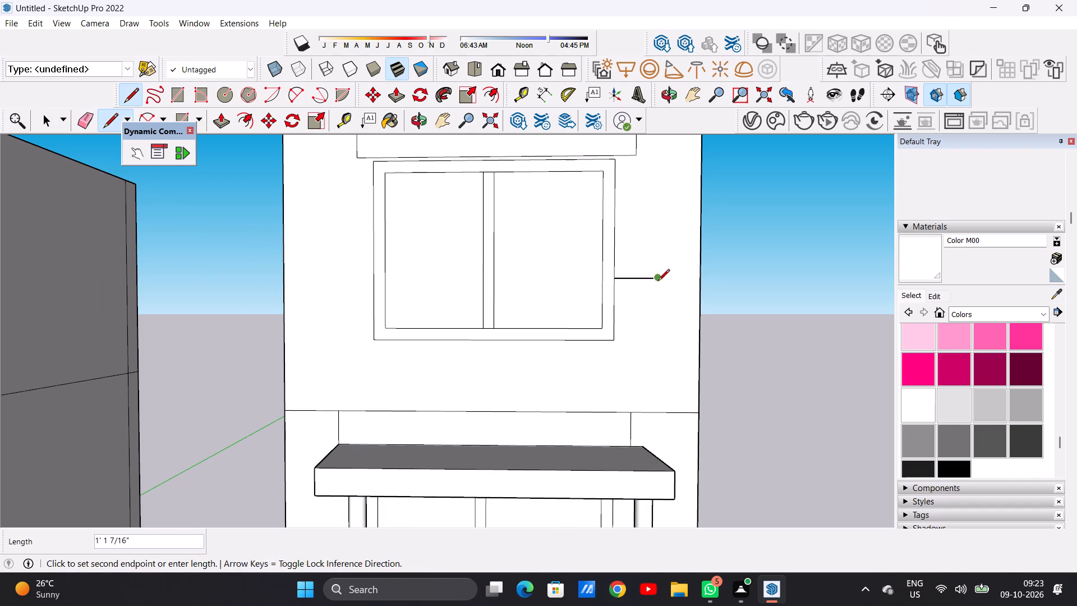
{"action": "left_click", "coordinate": [661, 385]}
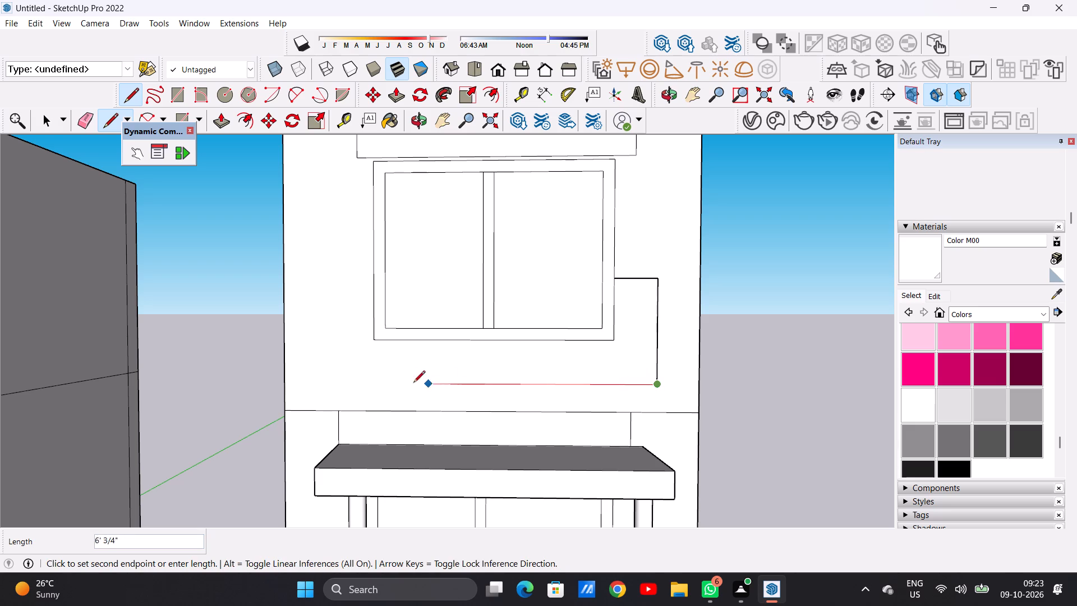
{"action": "left_click", "coordinate": [328, 377]}
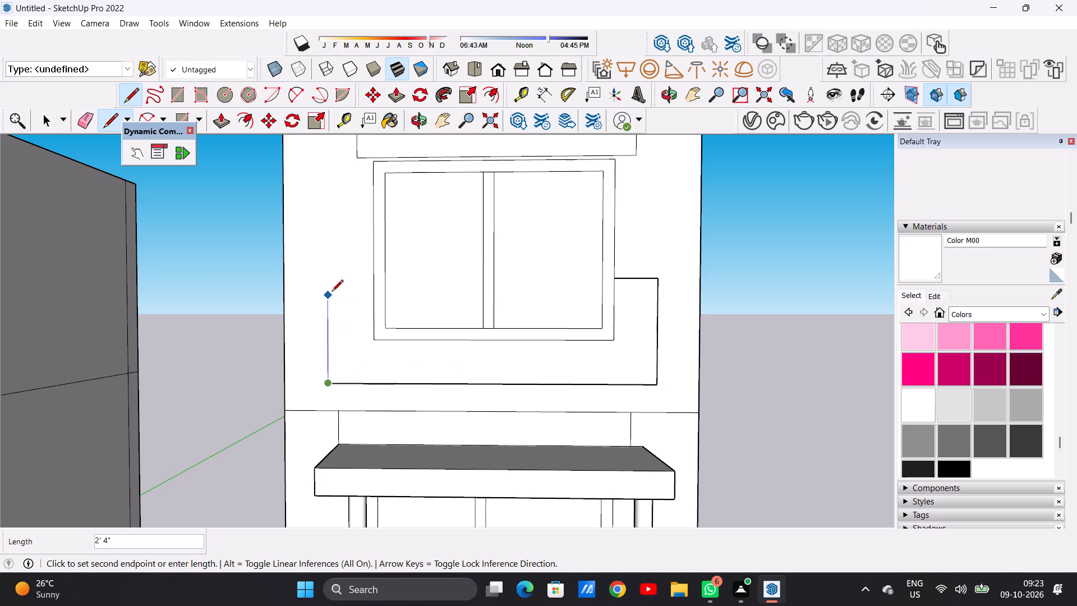
{"action": "left_click", "coordinate": [332, 278]}
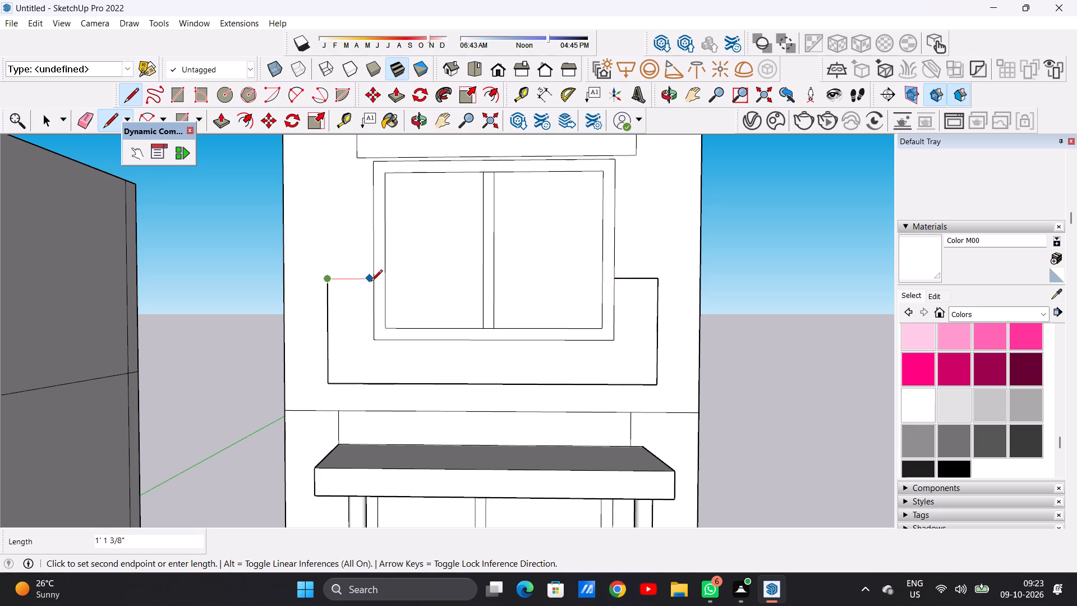
{"action": "left_click", "coordinate": [373, 281]}
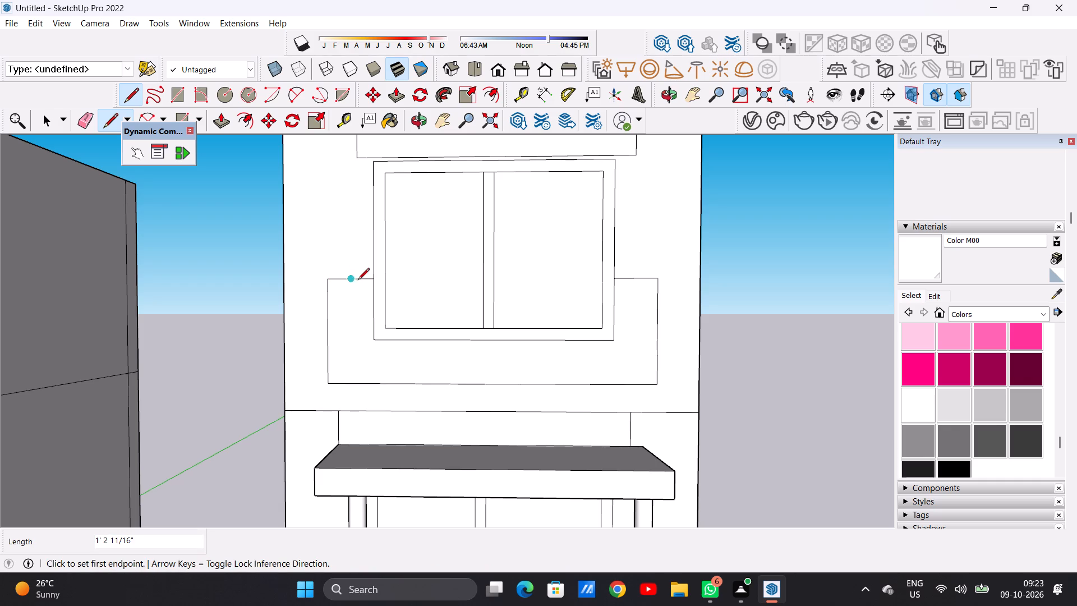
Draw an inner U-shaped line about 7' 2 13/16" wide and 2' 2 7/8" high inside the top-storey balcony outline.
{"action": "scroll", "coordinate": [367, 297], "scroll_direction": "up", "scroll_amount": 5}
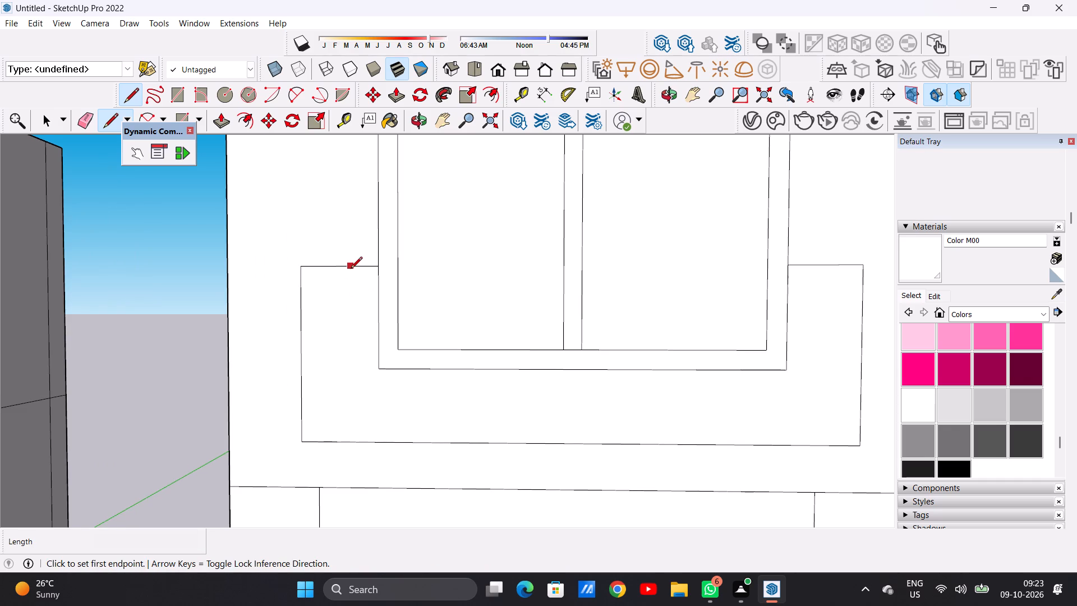
{"action": "left_click", "coordinate": [351, 269]}
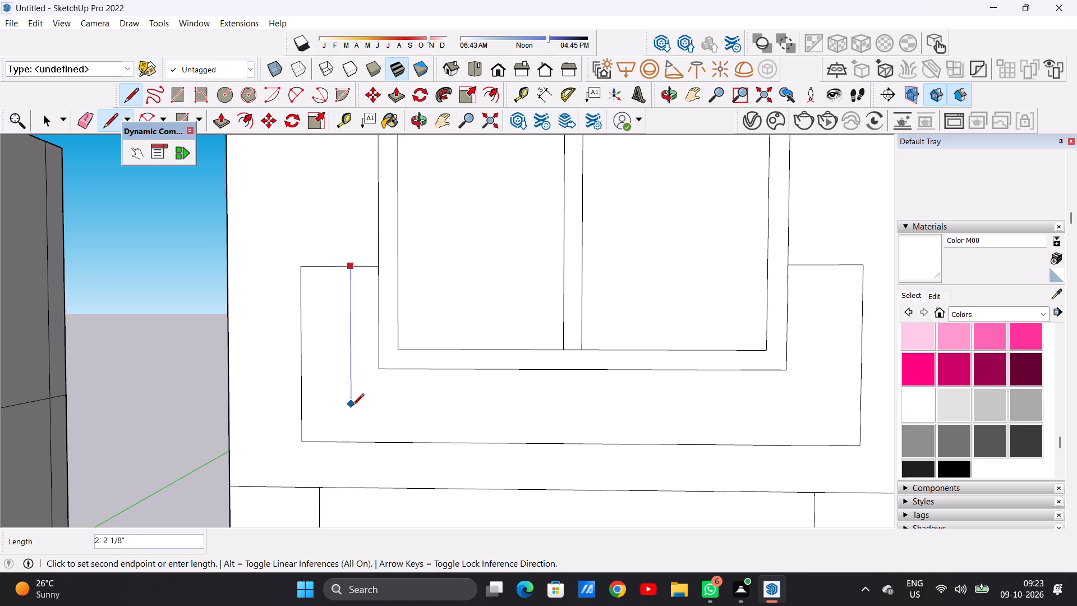
{"action": "left_click", "coordinate": [353, 409]}
{"action": "scroll", "coordinate": [400, 419], "scroll_direction": "down", "scroll_amount": 2}
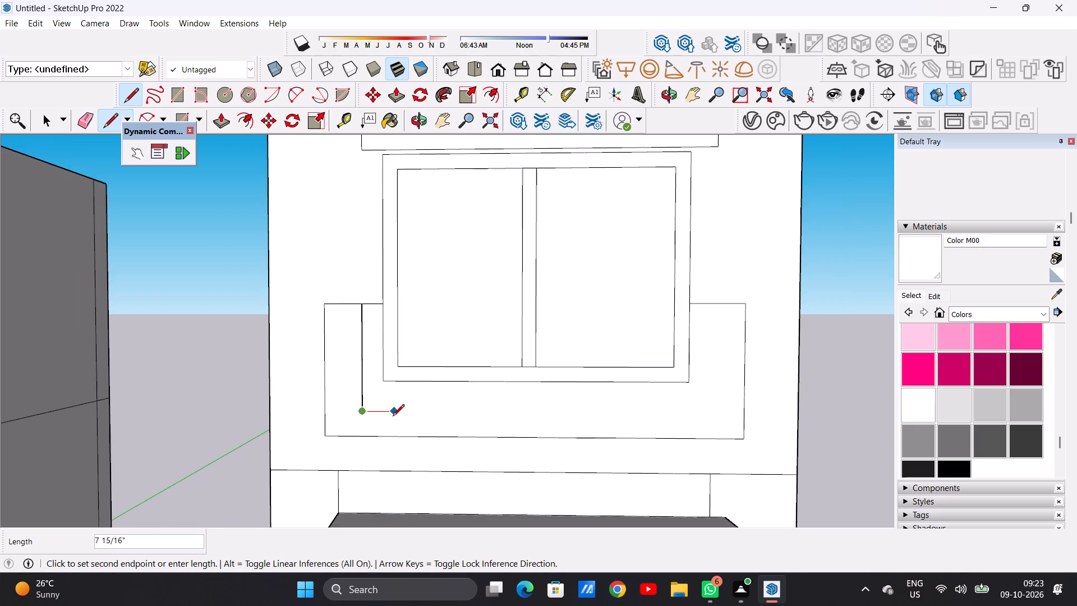
{"action": "scroll", "coordinate": [393, 417], "scroll_direction": "down", "scroll_amount": 3}
{"action": "scroll", "coordinate": [651, 416], "scroll_direction": "up", "scroll_amount": 3}
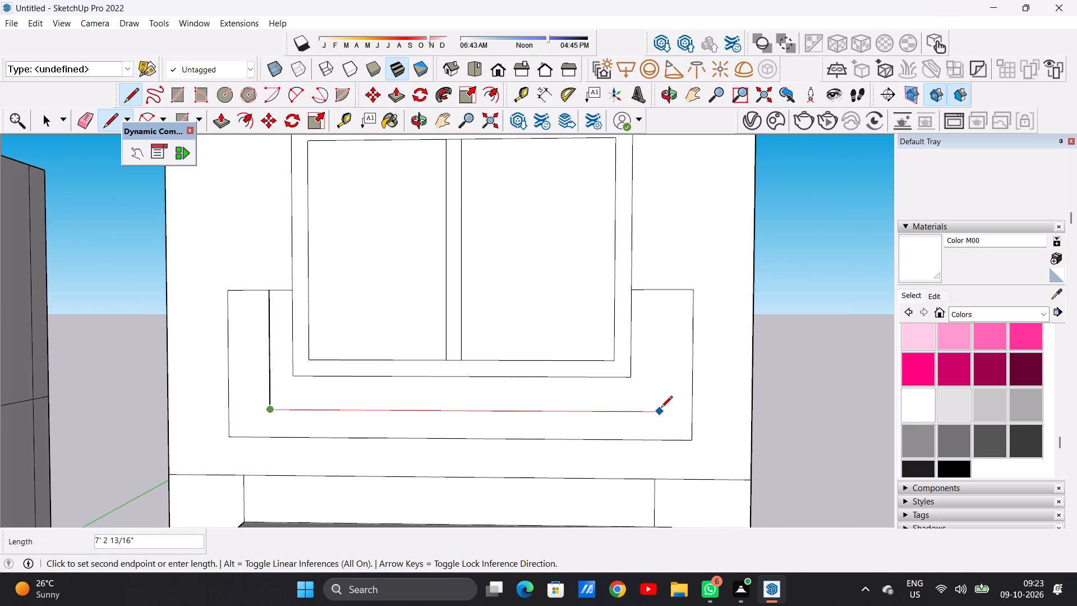
{"action": "left_click", "coordinate": [661, 408]}
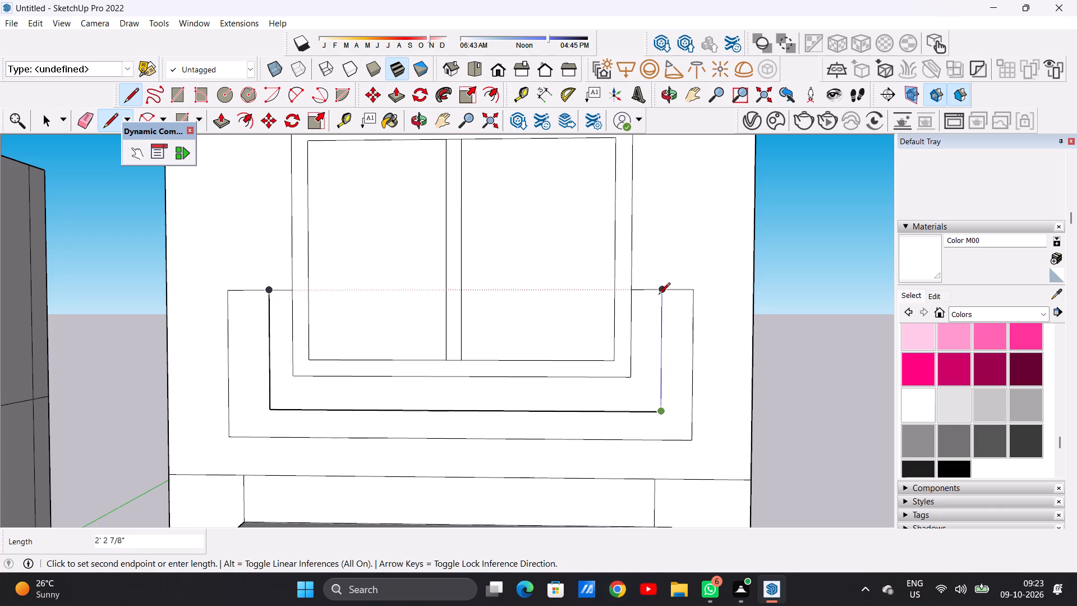
{"action": "left_click", "coordinate": [660, 293]}
{"action": "key", "text": "space"}
Erase the two short top segments between the inner U-shaped line and the window's sides.
{"action": "type", "text": "E"}
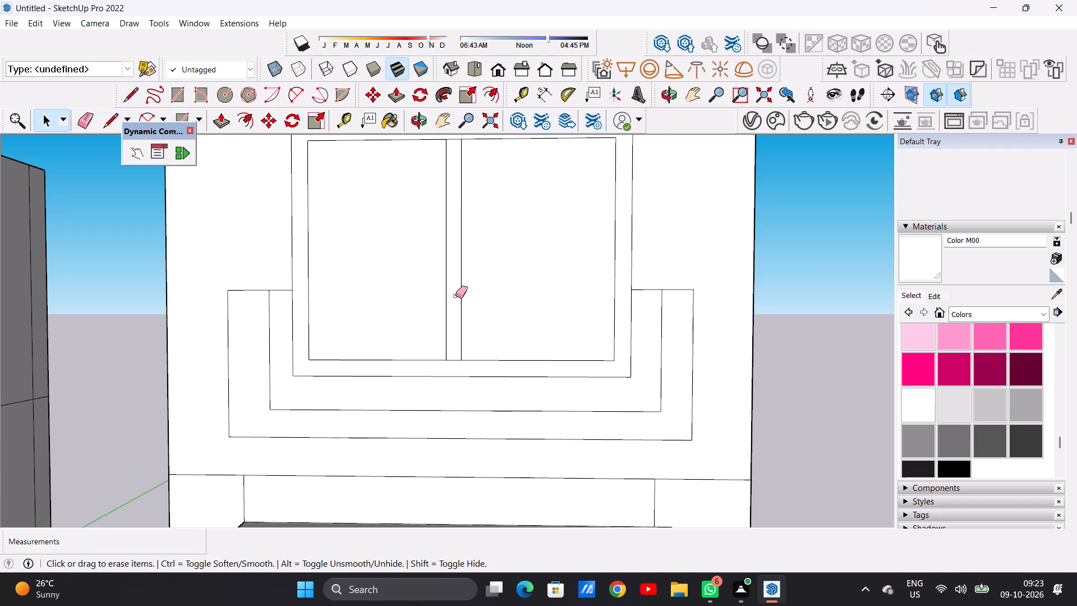
{"action": "left_click_drag", "start_coordinate": [280, 286], "coordinate": [274, 304]}
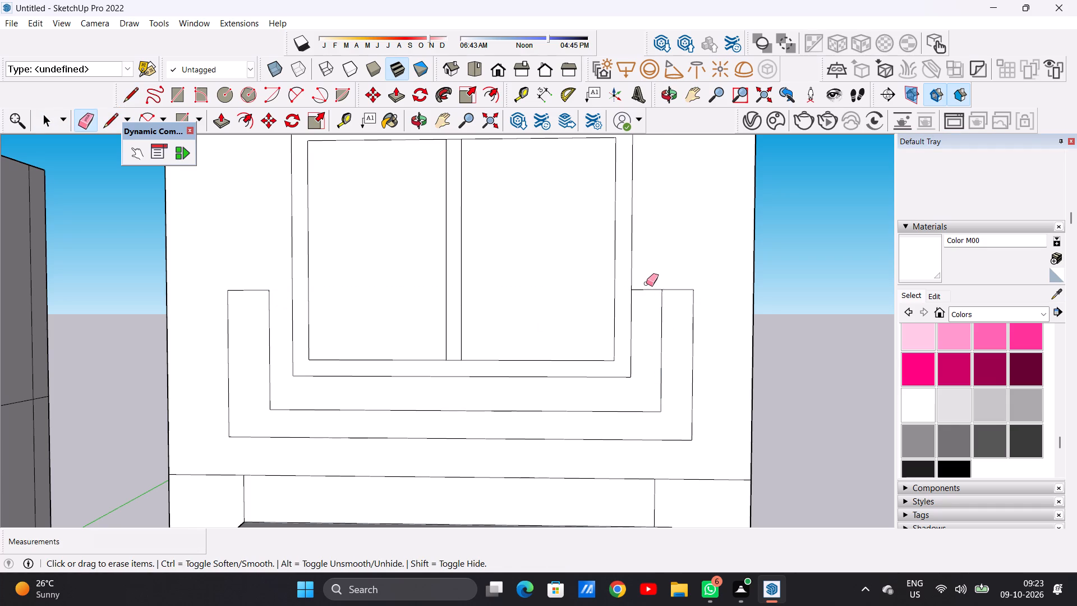
{"action": "left_click_drag", "start_coordinate": [647, 287], "coordinate": [644, 302]}
{"action": "key", "text": "space"}
Push/Pull the U-shaped balcony face outward about 2' 3/8", in line with the front of the balcony below.
{"action": "scroll", "coordinate": [634, 397], "scroll_direction": "down", "scroll_amount": 4}
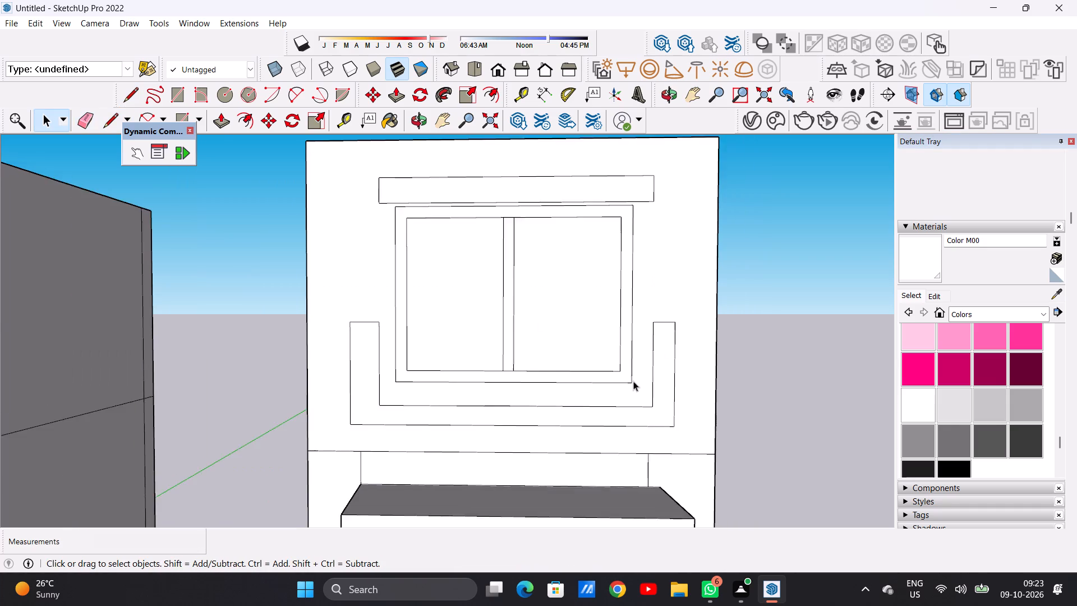
{"action": "scroll", "coordinate": [633, 381], "scroll_direction": "down", "scroll_amount": 8}
{"action": "scroll", "coordinate": [617, 369], "scroll_direction": "up", "scroll_amount": 4}
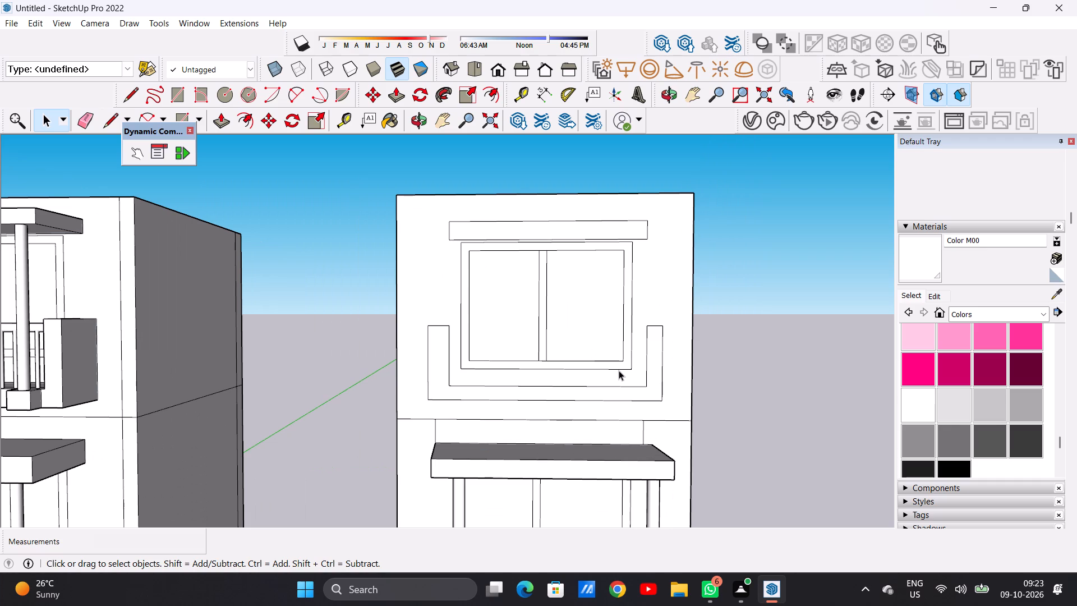
{"action": "scroll", "coordinate": [587, 365], "scroll_direction": "down", "scroll_amount": 4}
{"action": "middle_click_drag", "start_coordinate": [482, 378], "coordinate": [555, 382]}
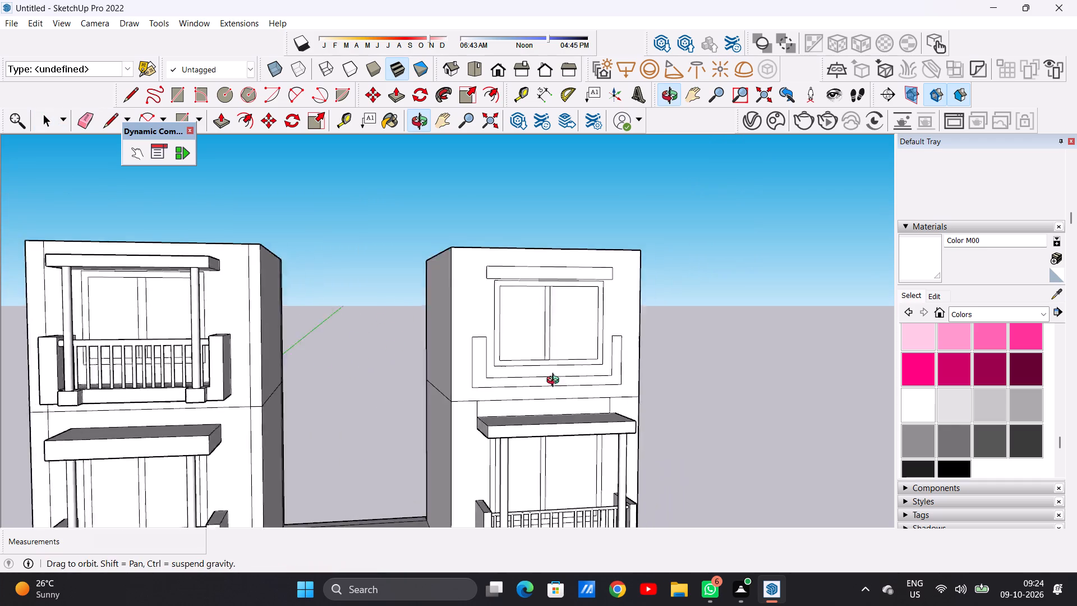
{"action": "middle_click_drag", "start_coordinate": [555, 382], "coordinate": [593, 383]}
{"action": "scroll", "coordinate": [490, 356], "scroll_direction": "up", "scroll_amount": 9}
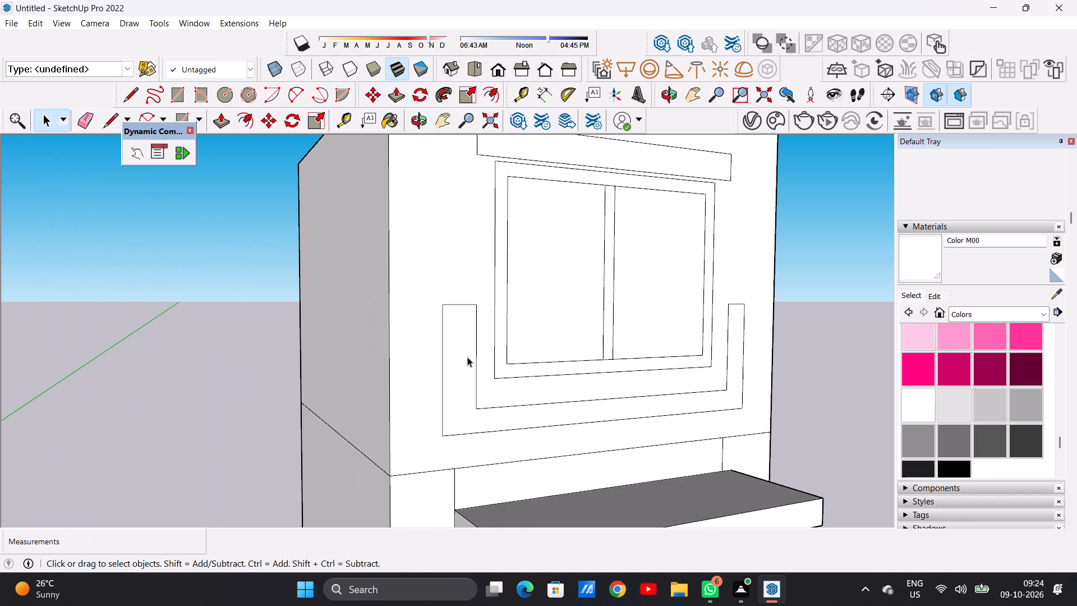
{"action": "key", "text": "p"}
{"action": "left_click", "coordinate": [448, 361]}
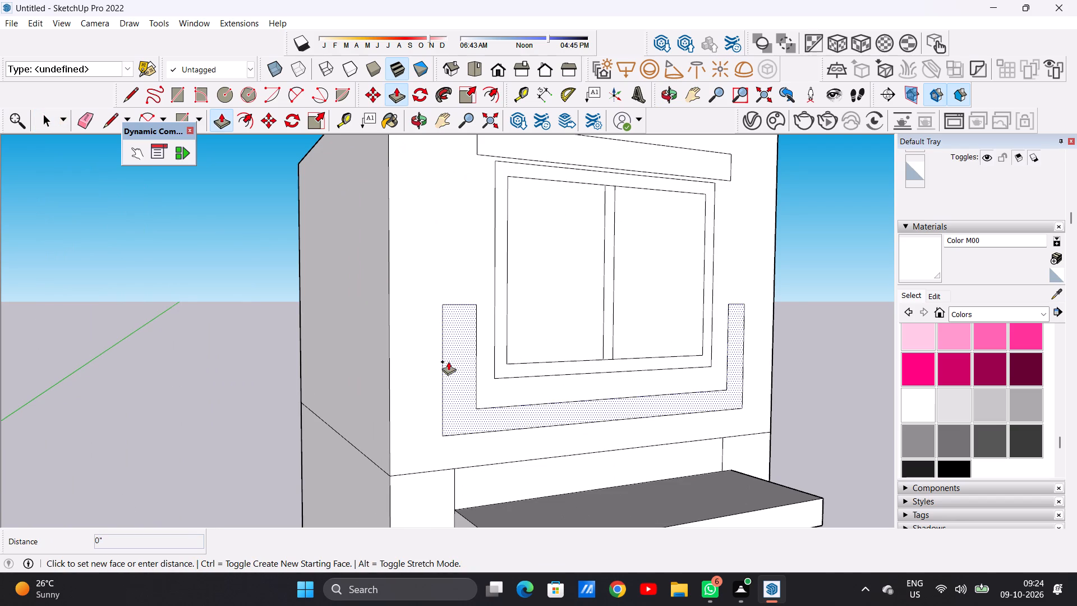
{"action": "scroll", "coordinate": [497, 359], "scroll_direction": "down", "scroll_amount": 12}
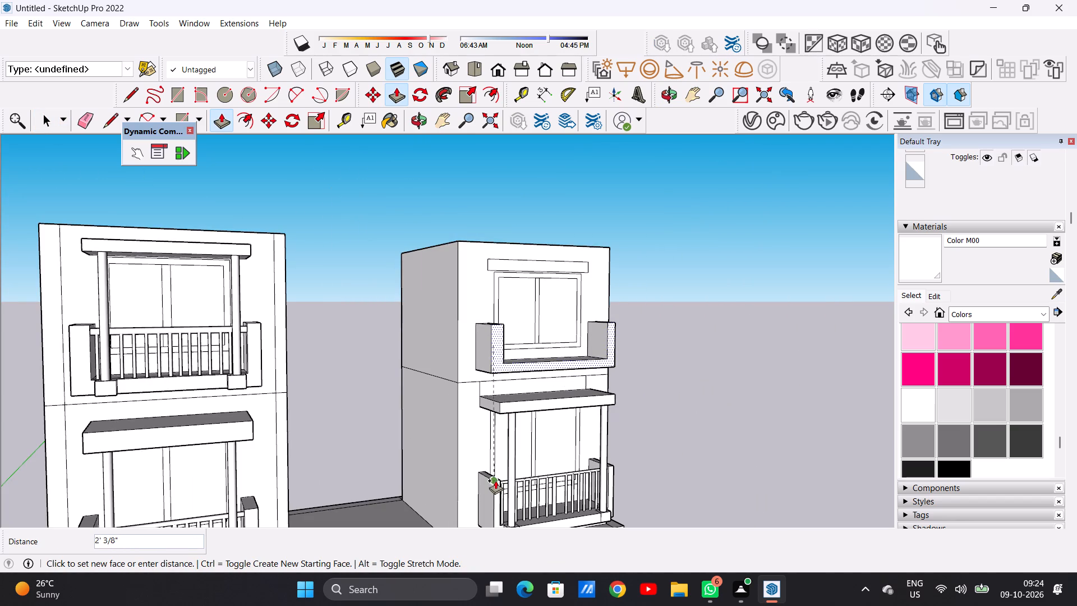
{"action": "left_click", "coordinate": [495, 480]}
{"action": "key", "text": "space"}
Draw a line across the new balcony's floor between its side walls, parallel to and just behind the front edge.
{"action": "scroll", "coordinate": [592, 329], "scroll_direction": "down", "scroll_amount": 3}
{"action": "middle_click_drag", "start_coordinate": [614, 346], "coordinate": [508, 381]}
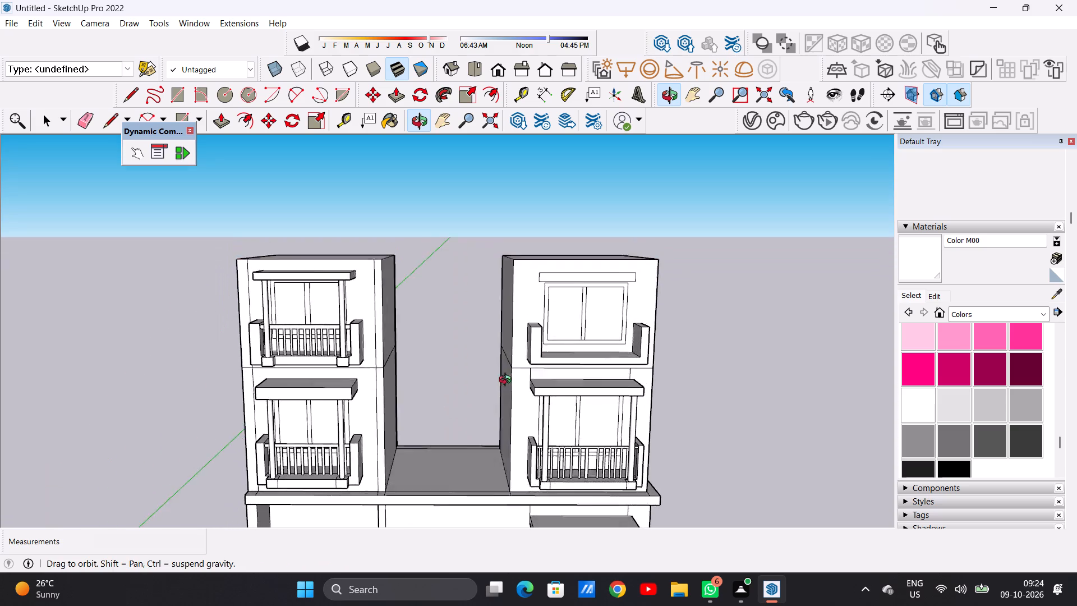
{"action": "middle_click_drag", "start_coordinate": [508, 381], "coordinate": [492, 451]}
{"action": "scroll", "coordinate": [655, 350], "scroll_direction": "up", "scroll_amount": 8}
{"action": "middle_click_drag", "start_coordinate": [550, 362], "coordinate": [531, 435]}
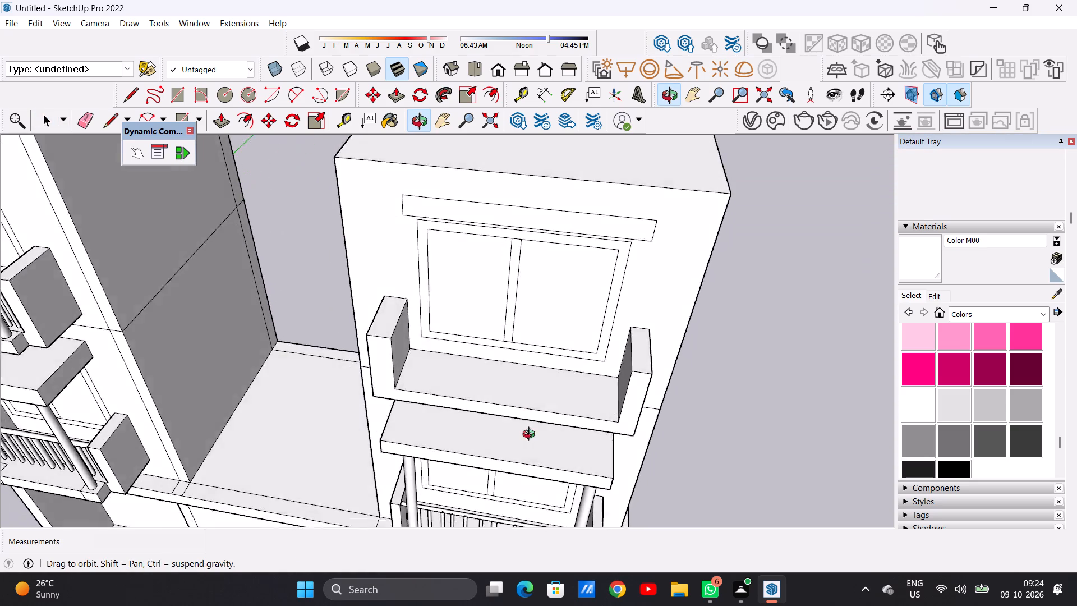
{"action": "middle_click_drag", "start_coordinate": [531, 435], "coordinate": [545, 449]}
{"action": "scroll", "coordinate": [603, 428], "scroll_direction": "up", "scroll_amount": 5}
{"action": "key", "text": "l"}
{"action": "scroll", "coordinate": [624, 406], "scroll_direction": "up", "scroll_amount": 2}
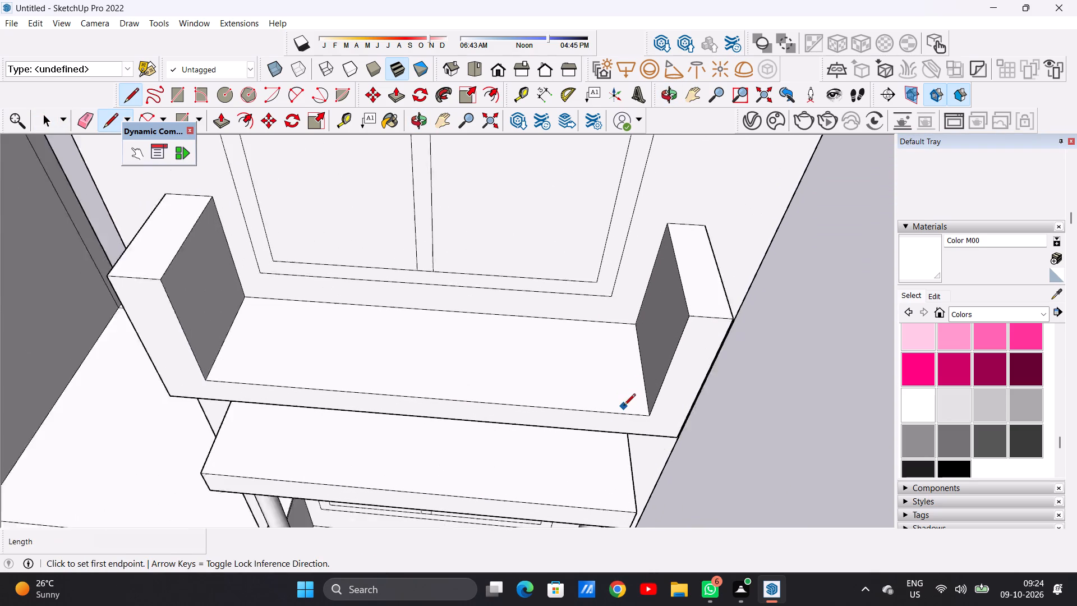
{"action": "scroll", "coordinate": [624, 406], "scroll_direction": "up", "scroll_amount": 2}
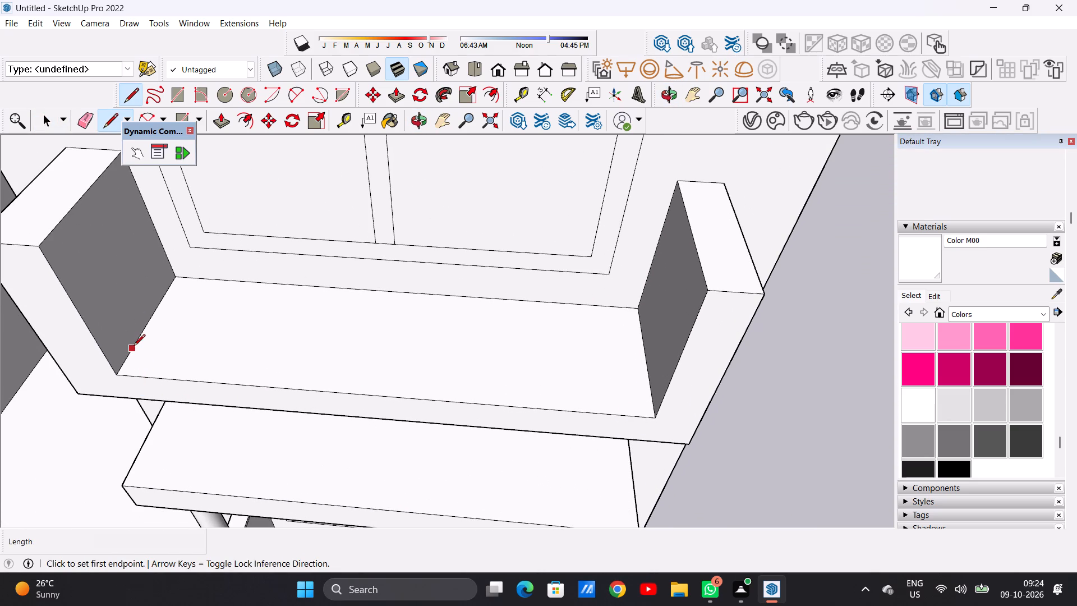
{"action": "left_click", "coordinate": [134, 347]}
{"action": "left_click", "coordinate": [654, 389]}
{"action": "key", "text": "space"}
{"action": "scroll", "coordinate": [596, 432], "scroll_direction": "down", "scroll_amount": 3}
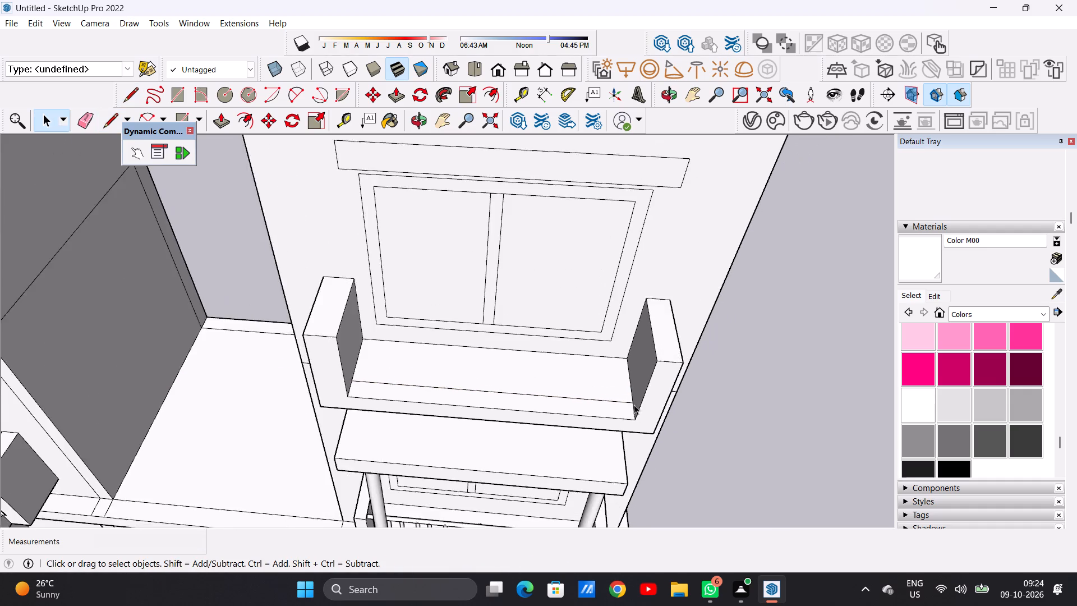
Draw a vertical line about 2' 2 7/8" long up the right side wall's inner face from the floor line's end.
{"action": "scroll", "coordinate": [634, 405], "scroll_direction": "down", "scroll_amount": 12}
{"action": "middle_click_drag", "start_coordinate": [583, 411], "coordinate": [694, 289]}
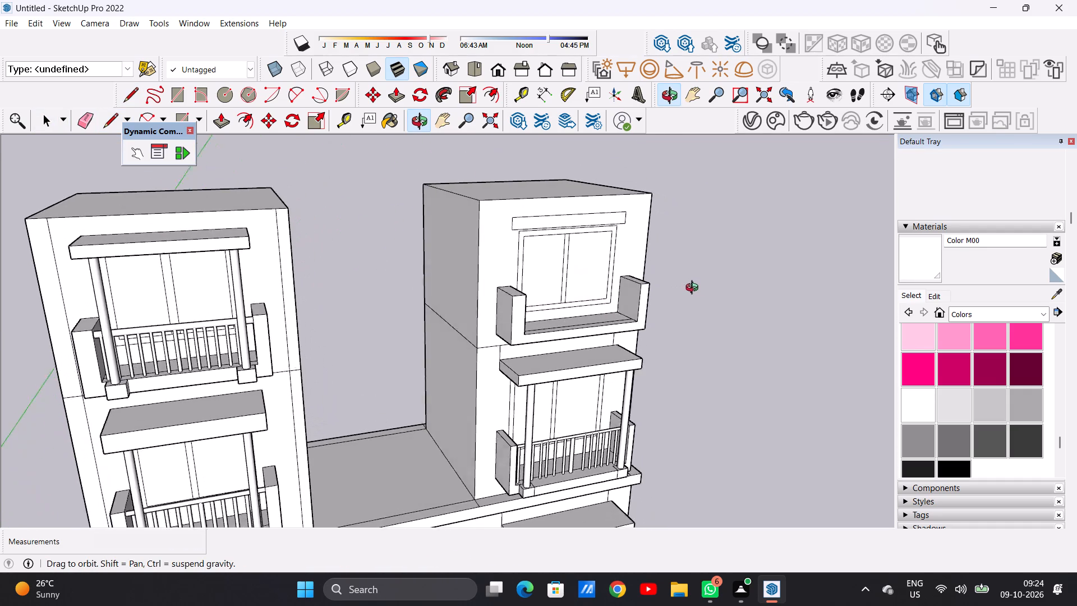
{"action": "middle_click_drag", "start_coordinate": [694, 289], "coordinate": [729, 296]}
{"action": "middle_click_drag", "start_coordinate": [729, 296], "coordinate": [560, 334]}
{"action": "scroll", "coordinate": [489, 360], "scroll_direction": "down", "scroll_amount": 6}
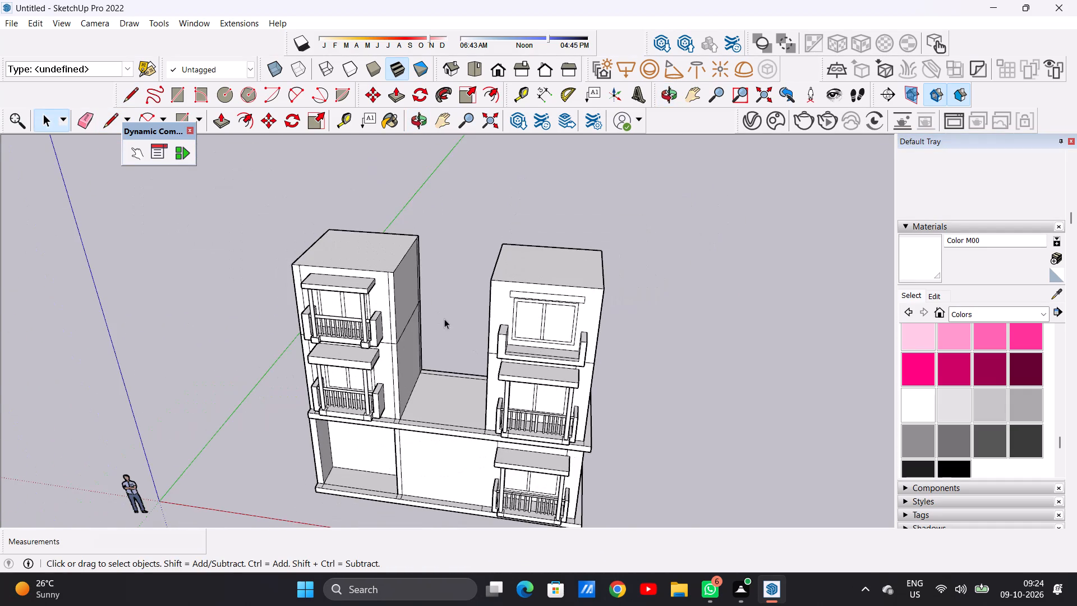
{"action": "scroll", "coordinate": [568, 362], "scroll_direction": "up", "scroll_amount": 11}
{"action": "middle_click_drag", "start_coordinate": [542, 345], "coordinate": [701, 327]}
{"action": "scroll", "coordinate": [655, 297], "scroll_direction": "up", "scroll_amount": 6}
{"action": "scroll", "coordinate": [629, 218], "scroll_direction": "up", "scroll_amount": 4}
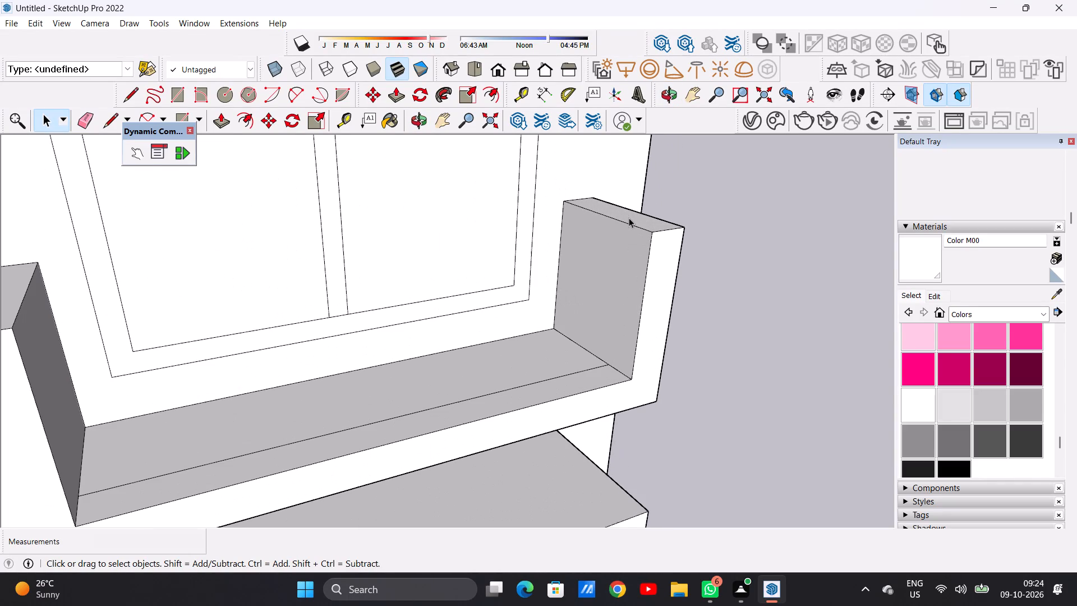
{"action": "key", "text": "l"}
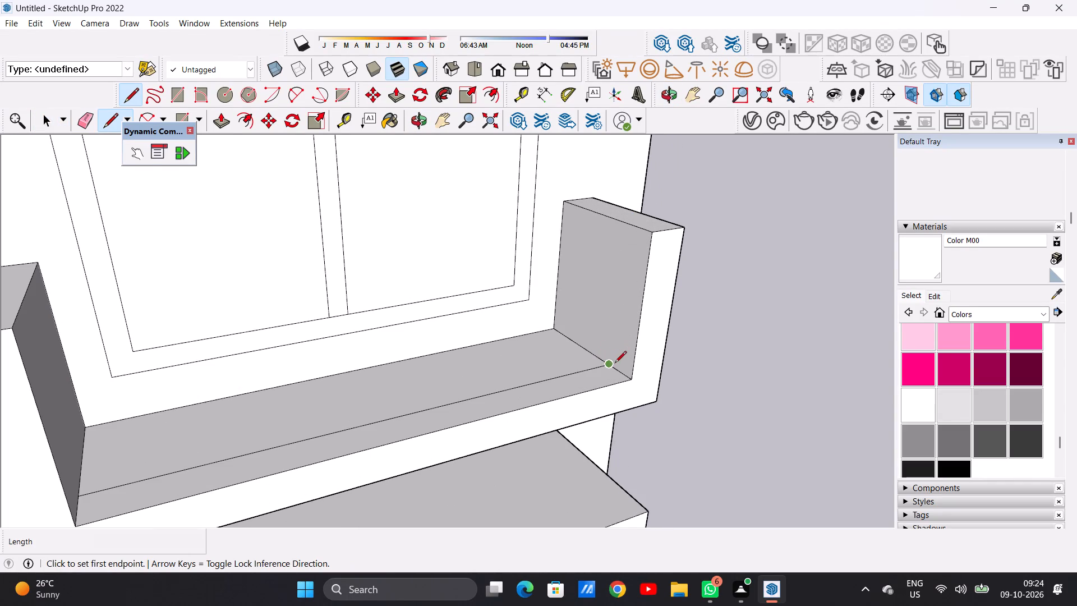
{"action": "left_click", "coordinate": [609, 364]}
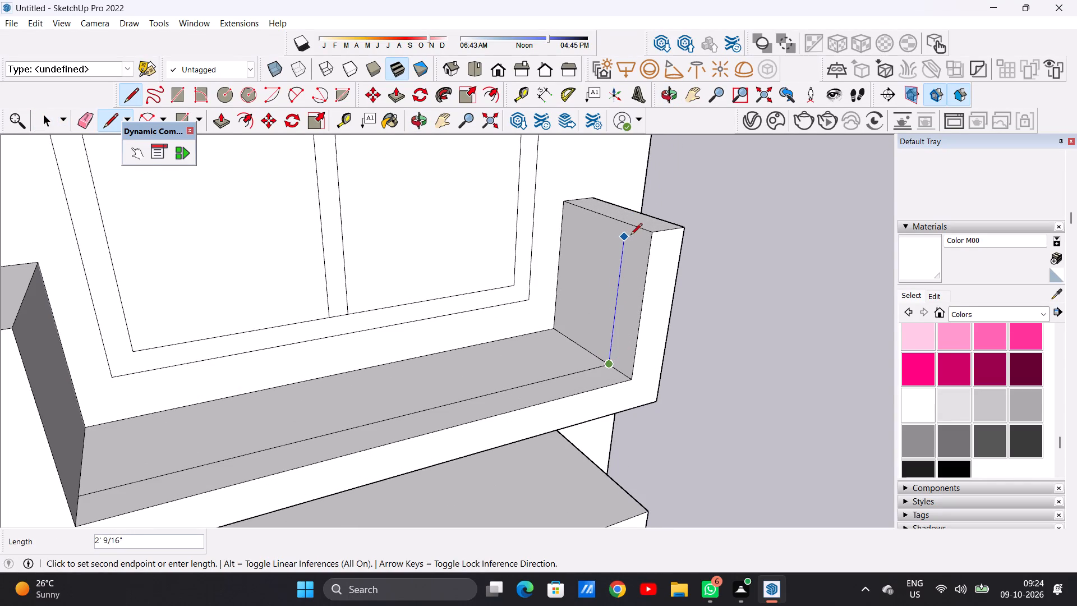
{"action": "left_click", "coordinate": [625, 225]}
{"action": "key", "text": "space"}
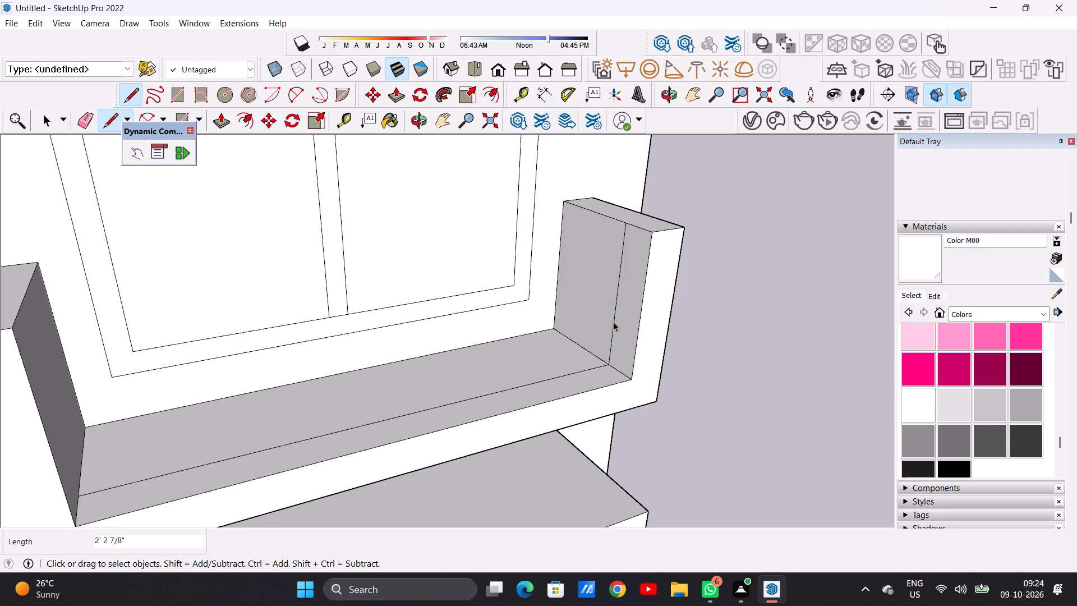
Draw a circle of about 1 1/4" radius near the top of the front strip on the right side wall's inner face.
{"action": "middle_click_drag", "start_coordinate": [609, 325], "coordinate": [672, 309]}
{"action": "scroll", "coordinate": [637, 215], "scroll_direction": "up", "scroll_amount": 9}
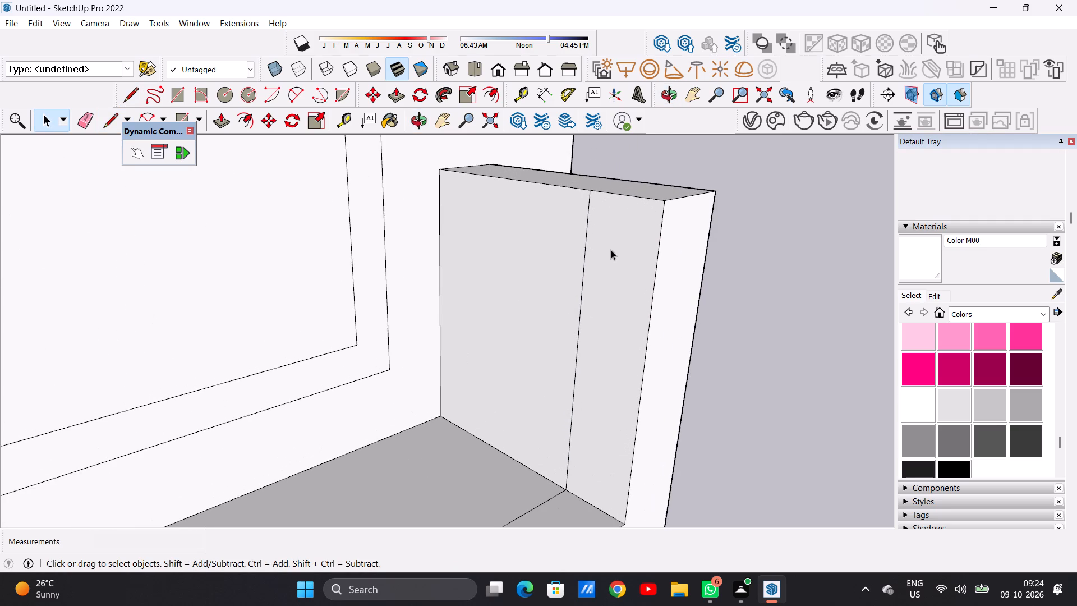
{"action": "key", "text": "c"}
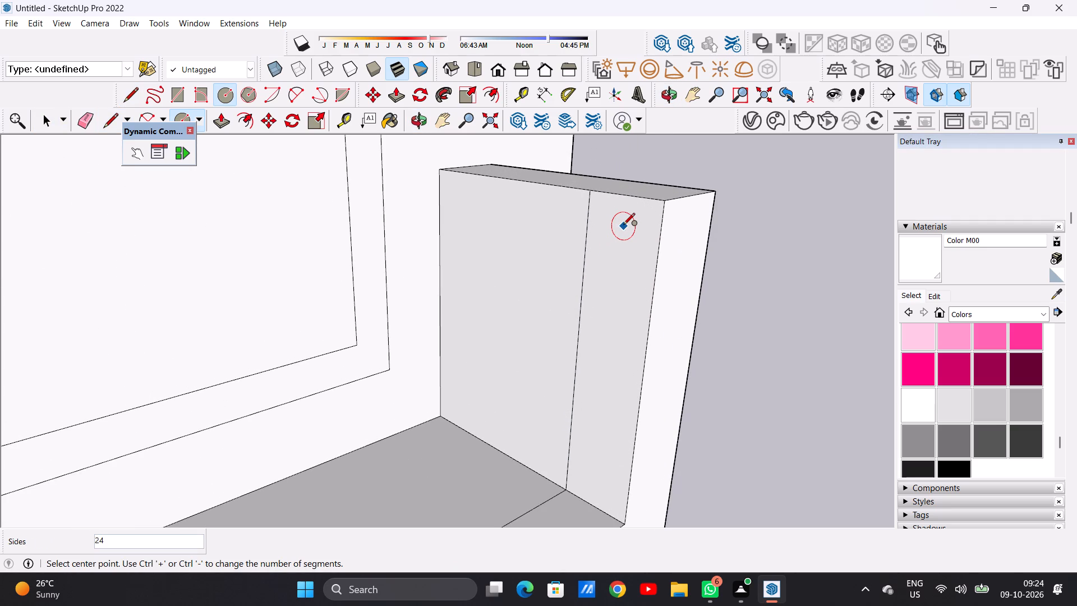
{"action": "left_click", "coordinate": [620, 232]}
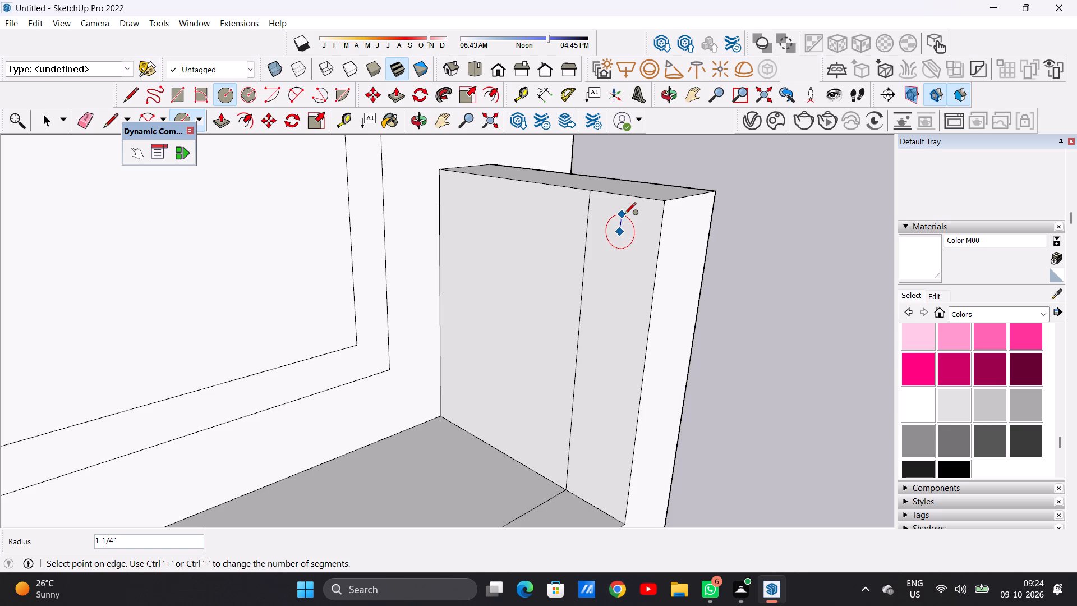
{"action": "left_click", "coordinate": [626, 215]}
{"action": "key", "text": "space"}
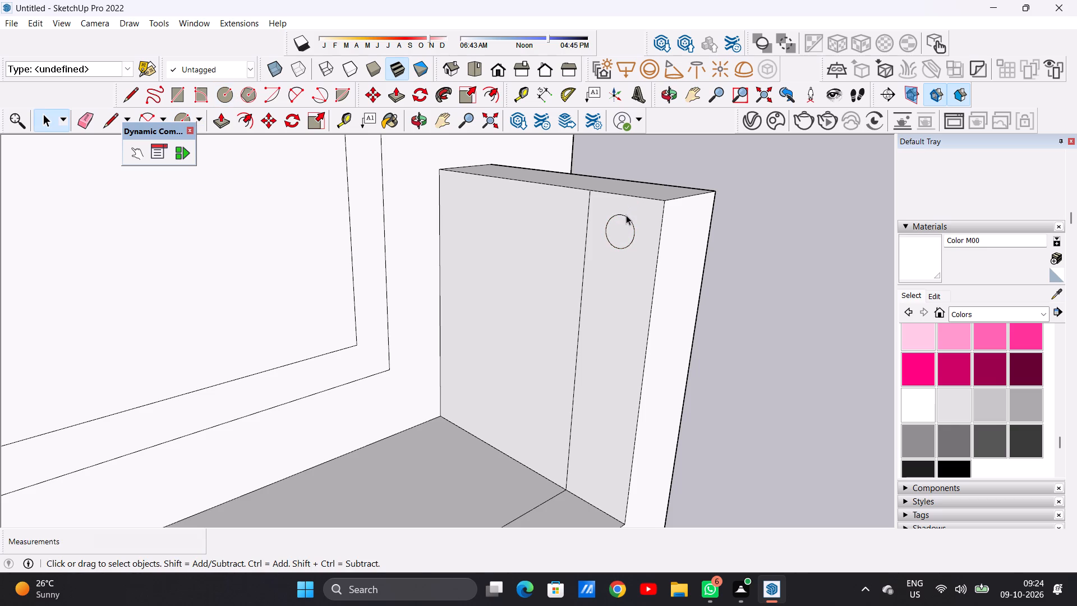
Push/Pull the circle about 7' 3 1/16" across to the opposite side wall to form the balcony's handrail.
{"action": "type", "text": "P"}
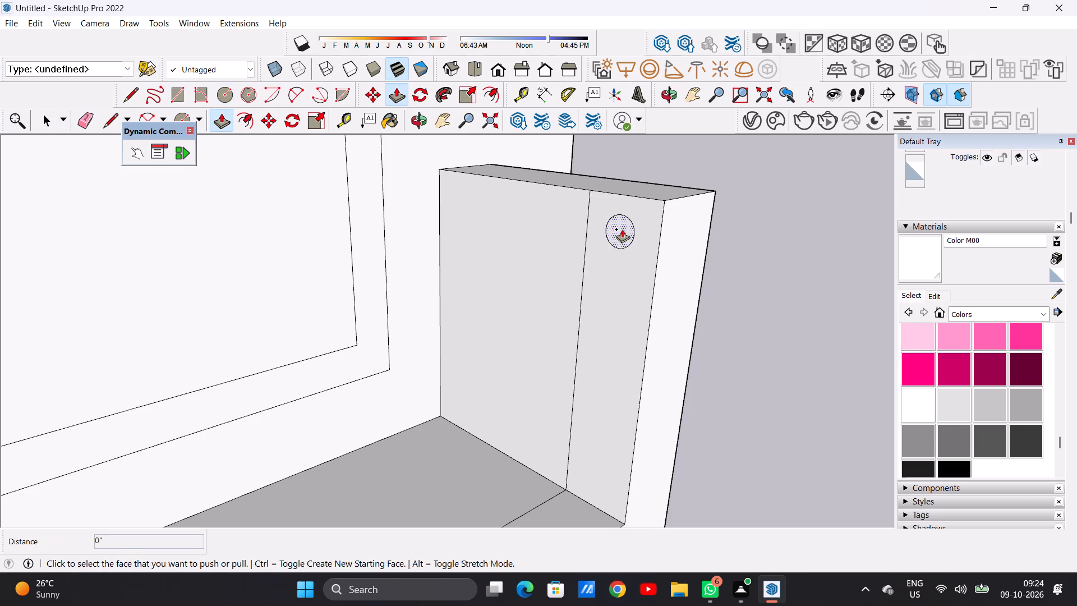
{"action": "left_click", "coordinate": [622, 229]}
{"action": "scroll", "coordinate": [588, 256], "scroll_direction": "down", "scroll_amount": 11}
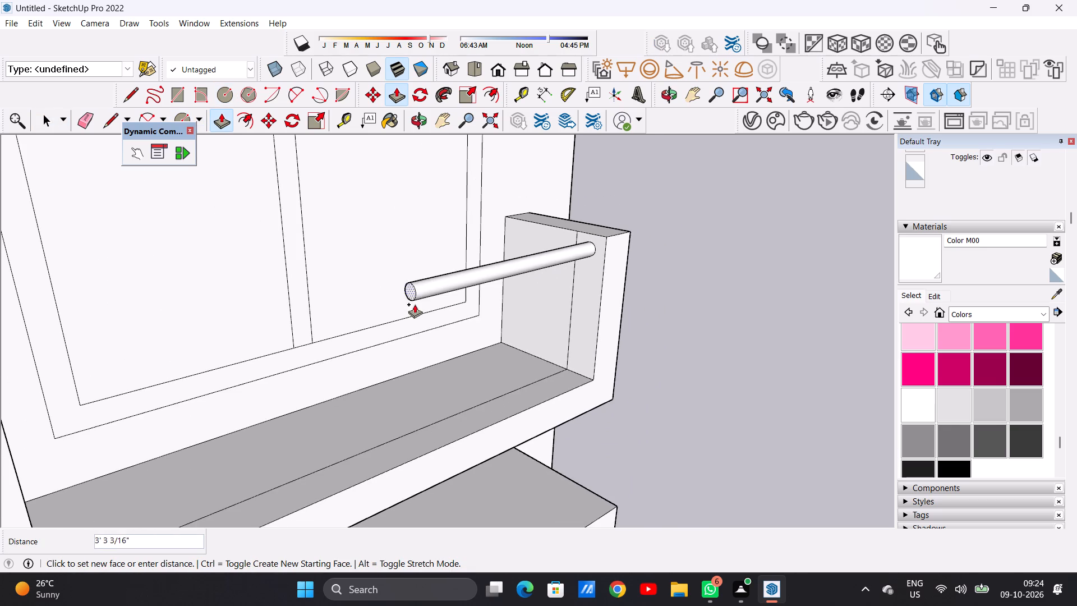
{"action": "middle_click_drag", "start_coordinate": [399, 304], "coordinate": [320, 310]}
{"action": "scroll", "coordinate": [319, 318], "scroll_direction": "down", "scroll_amount": 7}
{"action": "scroll", "coordinate": [236, 304], "scroll_direction": "up", "scroll_amount": 3}
{"action": "middle_click_drag", "start_coordinate": [189, 318], "coordinate": [164, 299]}
{"action": "scroll", "coordinate": [165, 293], "scroll_direction": "up", "scroll_amount": 11}
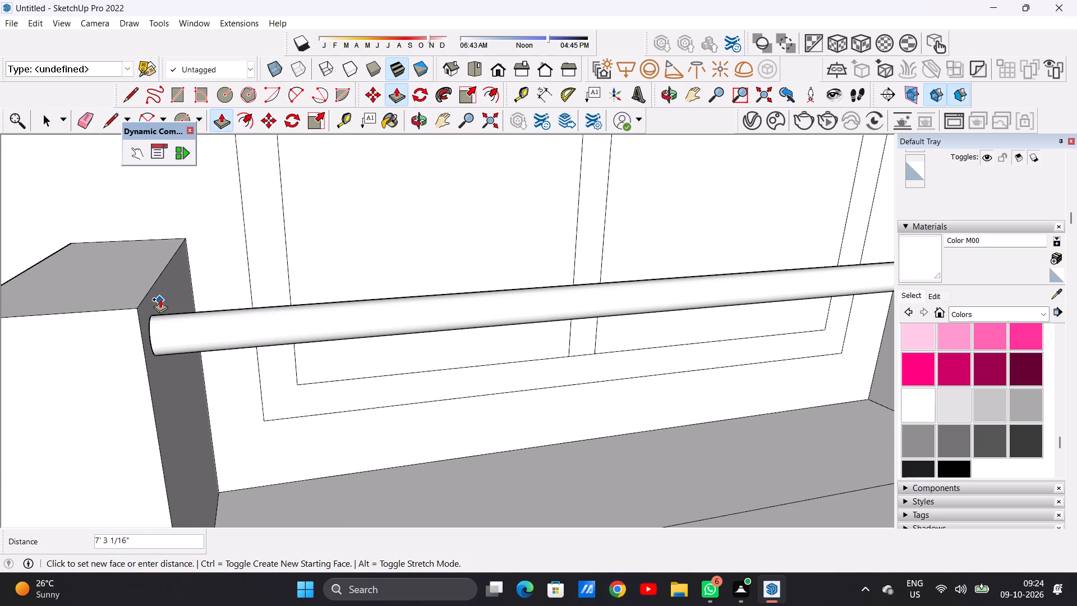
{"action": "left_click", "coordinate": [160, 299]}
{"action": "key", "text": "space"}
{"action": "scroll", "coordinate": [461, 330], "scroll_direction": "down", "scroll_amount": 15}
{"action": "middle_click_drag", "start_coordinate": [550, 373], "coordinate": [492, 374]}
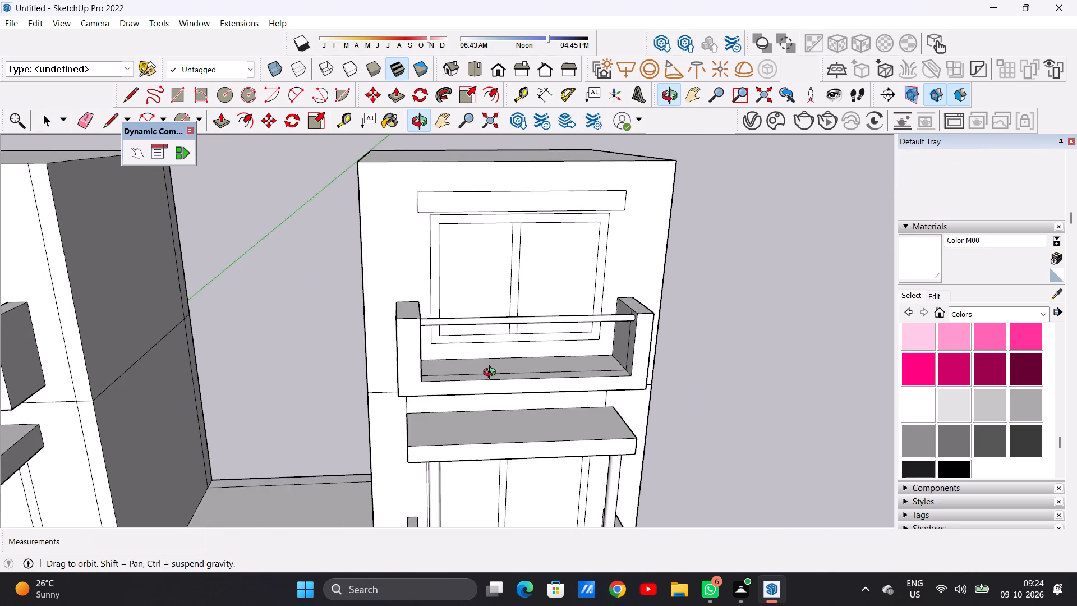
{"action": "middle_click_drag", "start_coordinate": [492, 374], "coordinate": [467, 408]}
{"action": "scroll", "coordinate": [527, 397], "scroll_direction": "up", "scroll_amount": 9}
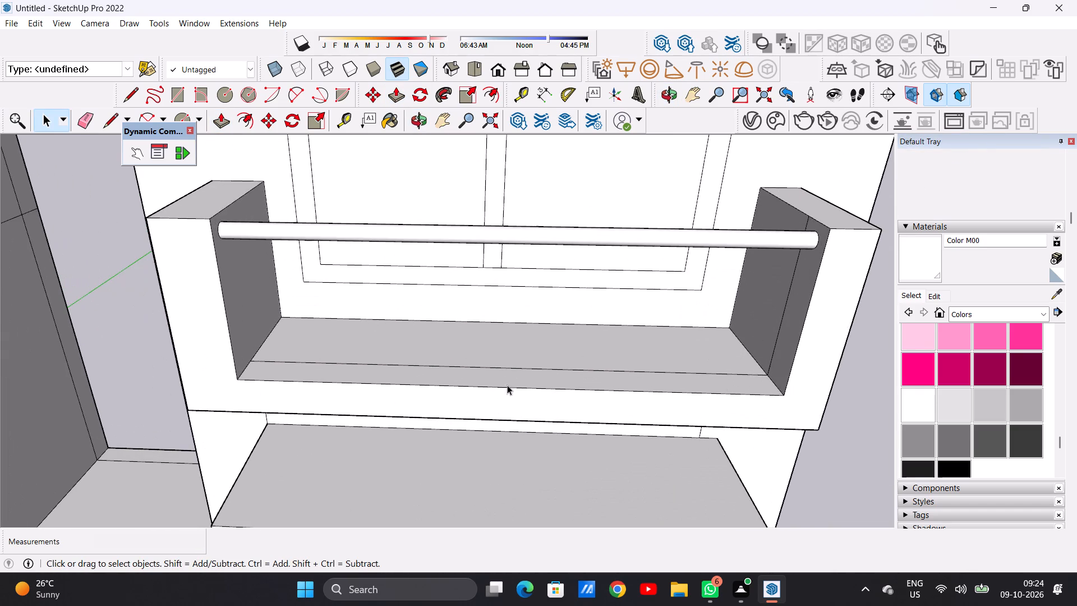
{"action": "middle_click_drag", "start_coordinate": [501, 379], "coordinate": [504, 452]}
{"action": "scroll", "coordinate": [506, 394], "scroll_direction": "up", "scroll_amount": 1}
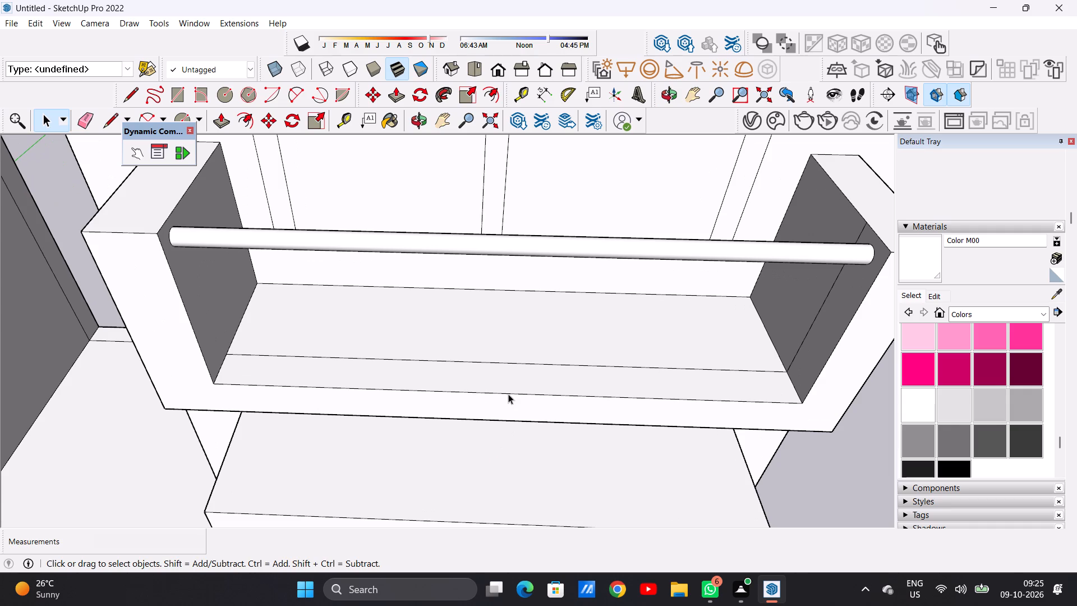
Draw a circle of about 1 3/4" radius on the new balcony's front floor strip, near the middle below the handrail.
{"action": "key", "text": "c"}
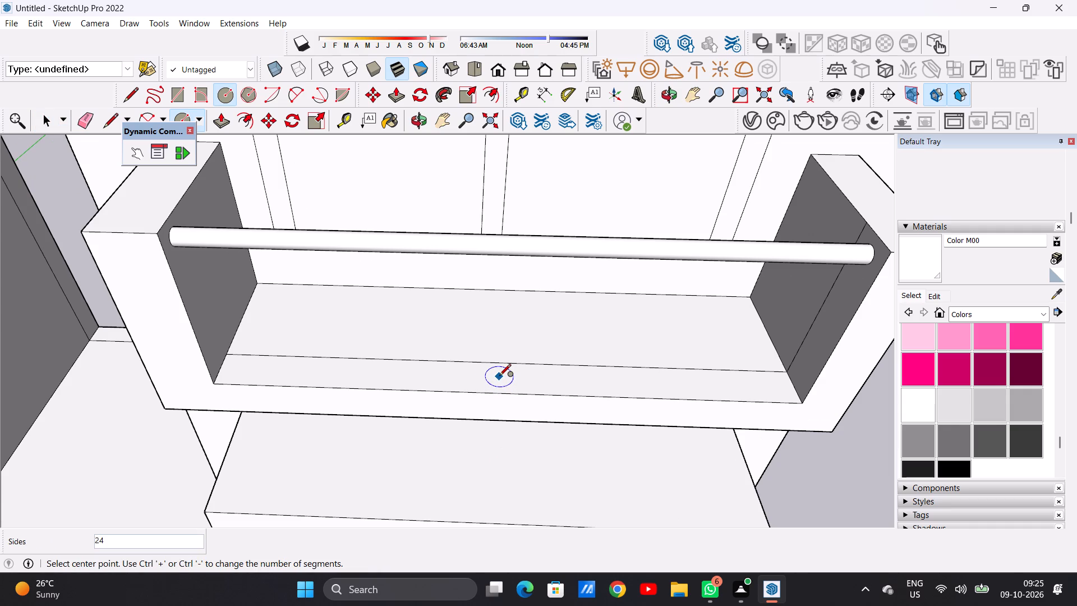
{"action": "left_click", "coordinate": [499, 375]}
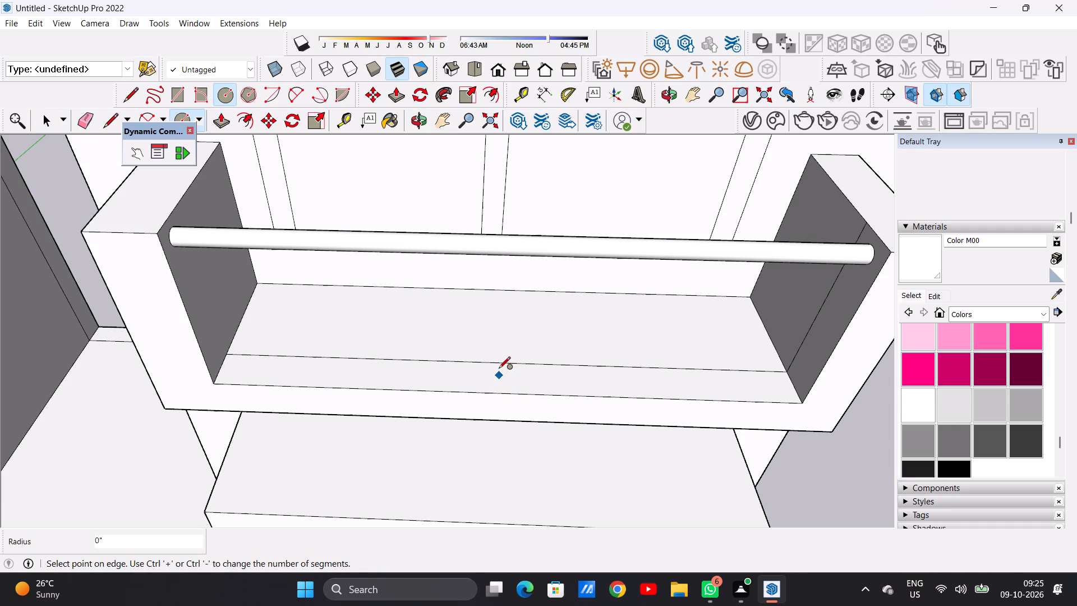
{"action": "scroll", "coordinate": [507, 382], "scroll_direction": "up", "scroll_amount": 5}
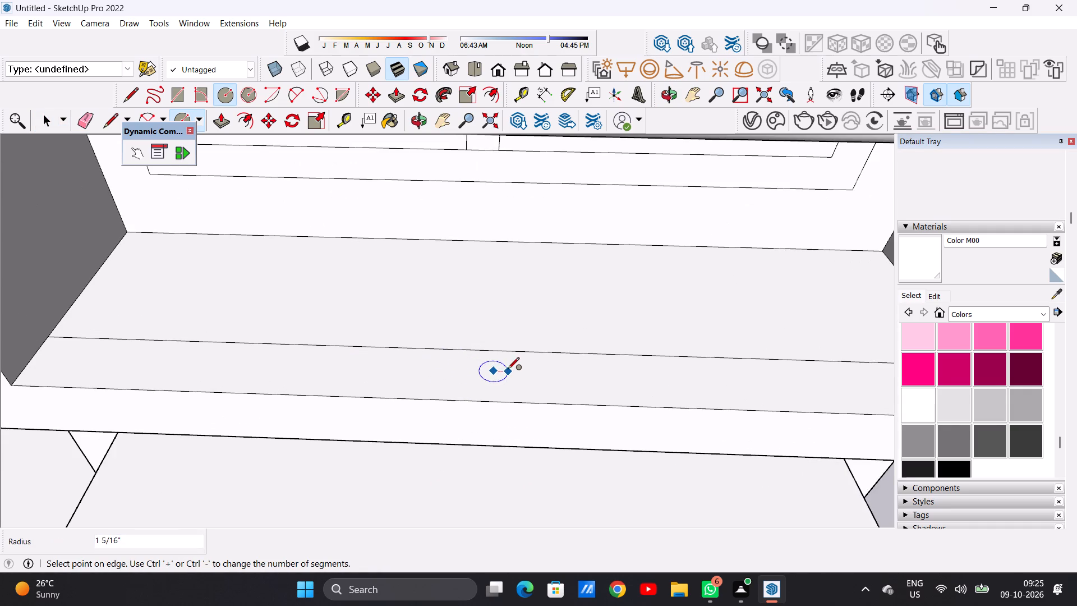
{"action": "left_click", "coordinate": [513, 371]}
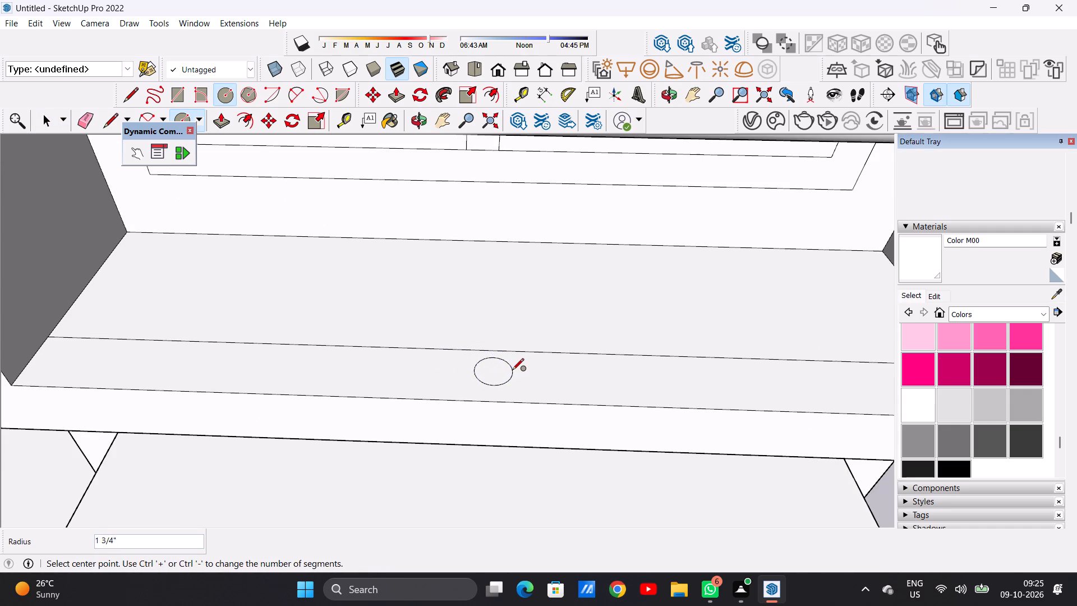
{"action": "key", "text": "space"}
Push/Pull the floor circle up about 2' 3/16" to meet the handrail, forming the railing's middle post.
{"action": "type", "text": "P"}
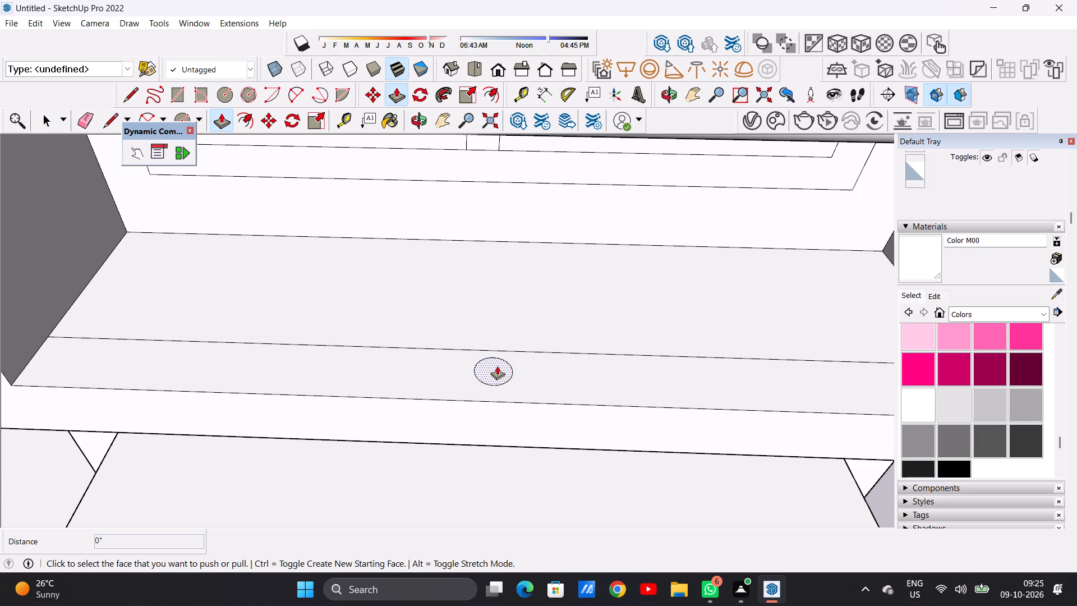
{"action": "left_click", "coordinate": [491, 369]}
{"action": "scroll", "coordinate": [500, 350], "scroll_direction": "down", "scroll_amount": 11}
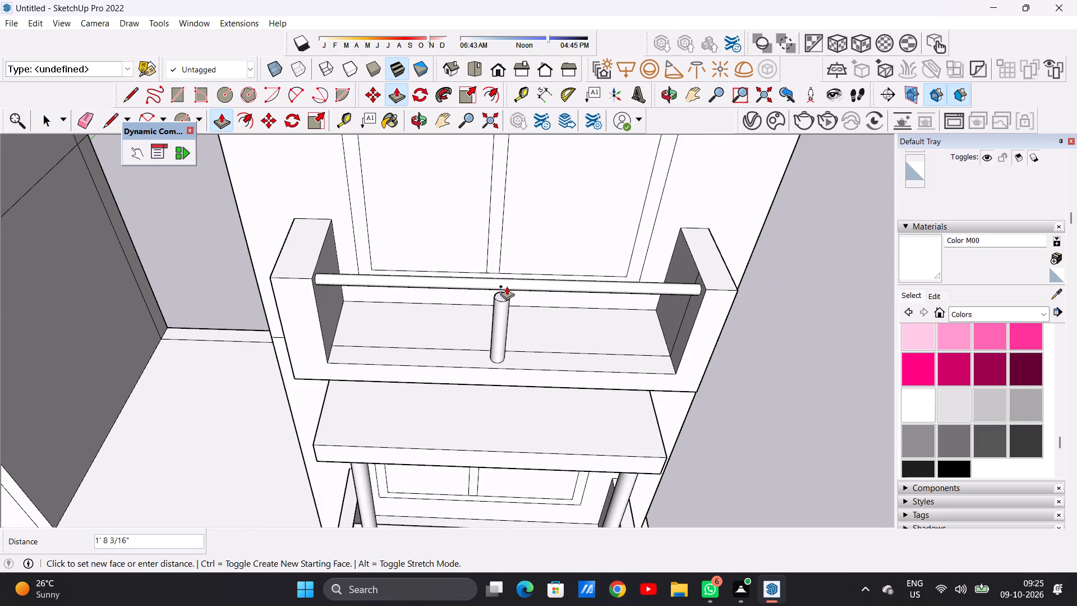
{"action": "scroll", "coordinate": [507, 286], "scroll_direction": "up", "scroll_amount": 2}
{"action": "middle_click_drag", "start_coordinate": [510, 300], "coordinate": [493, 233]}
{"action": "scroll", "coordinate": [505, 262], "scroll_direction": "up", "scroll_amount": 4}
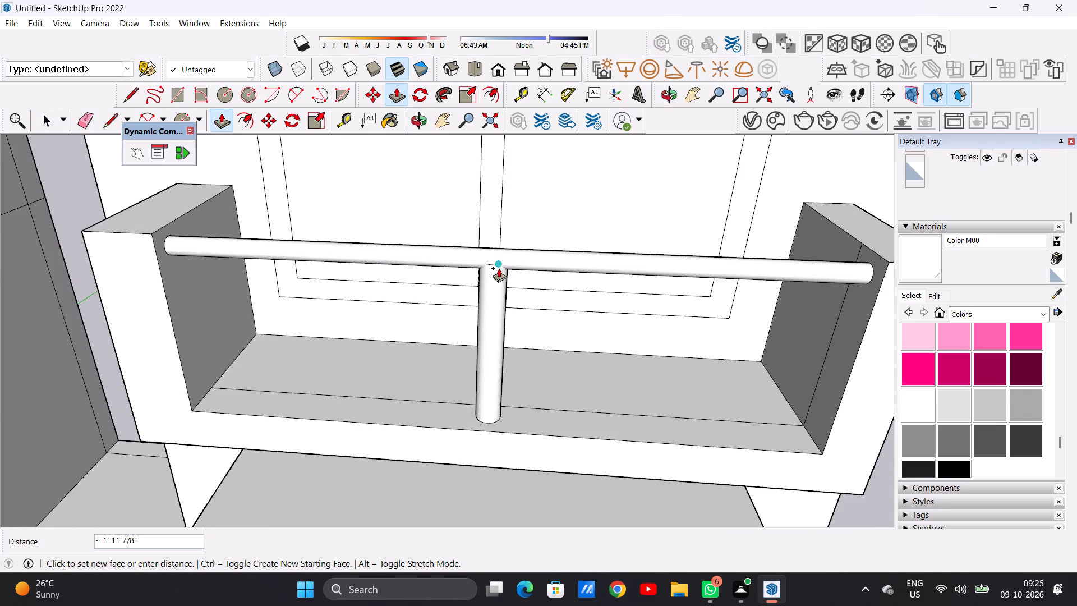
{"action": "scroll", "coordinate": [499, 268], "scroll_direction": "up", "scroll_amount": 3}
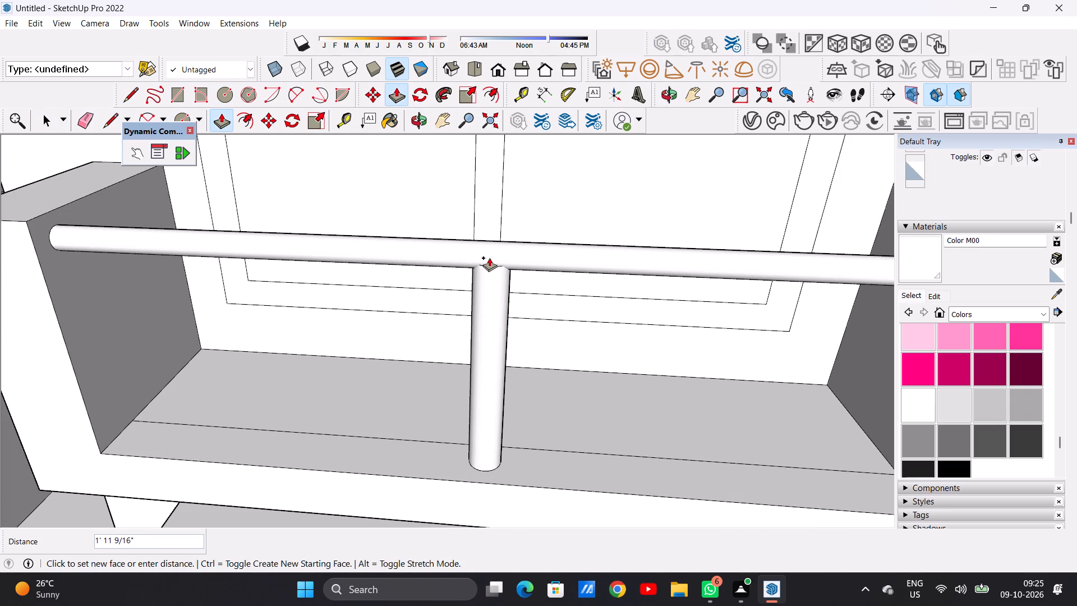
{"action": "left_click", "coordinate": [490, 252]}
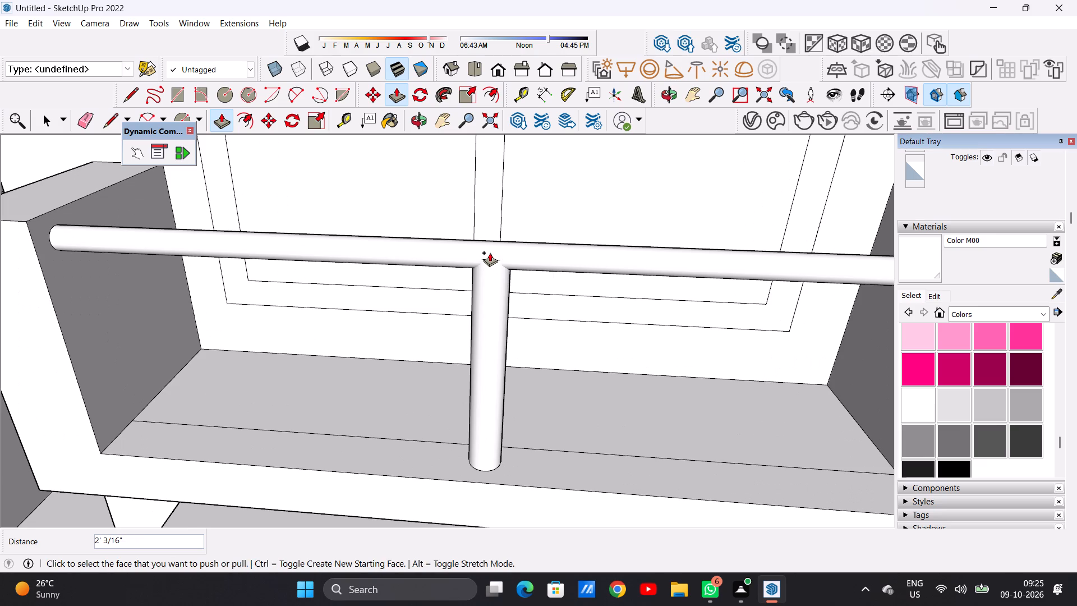
{"action": "key", "text": "space"}
Examine the finished balconies on both towers, focusing on how their railings, balusters and columns are arranged.
{"action": "scroll", "coordinate": [509, 416], "scroll_direction": "down", "scroll_amount": 20}
{"action": "scroll", "coordinate": [509, 416], "scroll_direction": "down", "scroll_amount": 5}
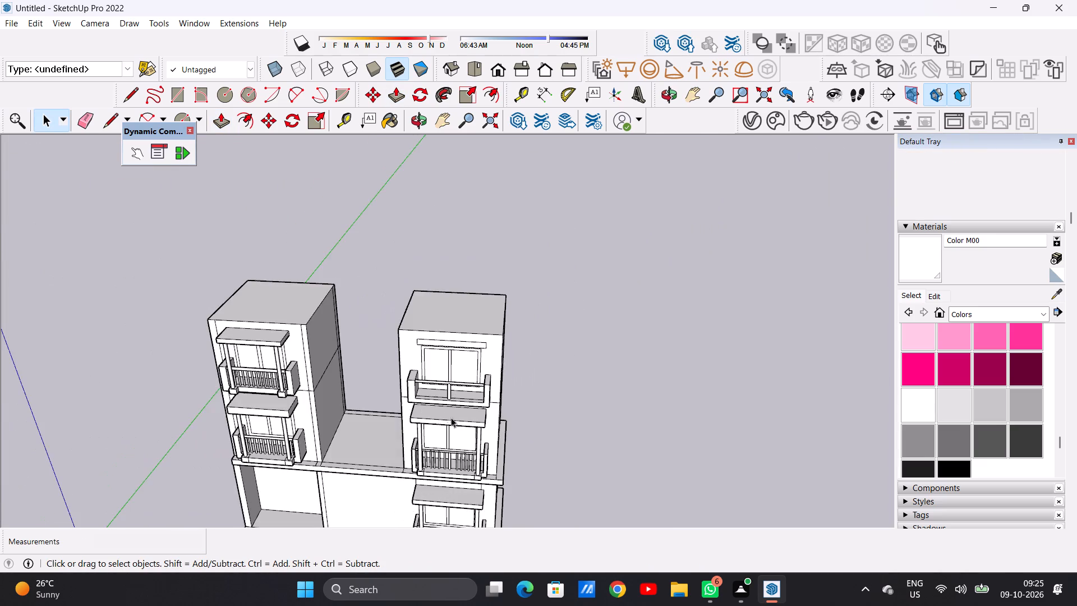
{"action": "middle_click_drag", "start_coordinate": [453, 420], "coordinate": [486, 333]}
{"action": "scroll", "coordinate": [504, 377], "scroll_direction": "up", "scroll_amount": 6}
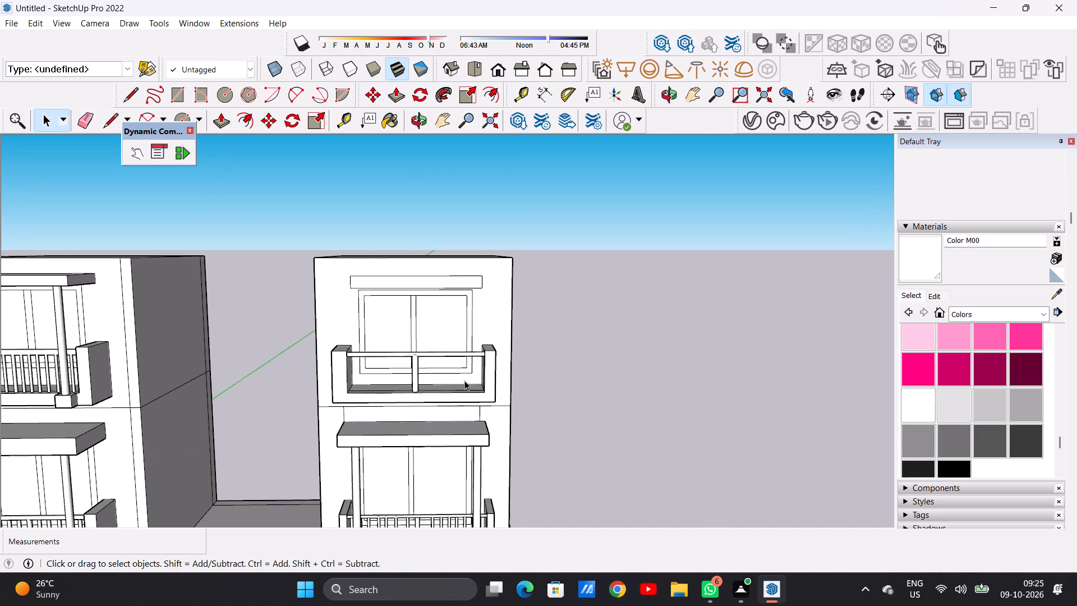
{"action": "scroll", "coordinate": [455, 371], "scroll_direction": "up", "scroll_amount": 1}
{"action": "middle_click_drag", "start_coordinate": [430, 374], "coordinate": [464, 499]}
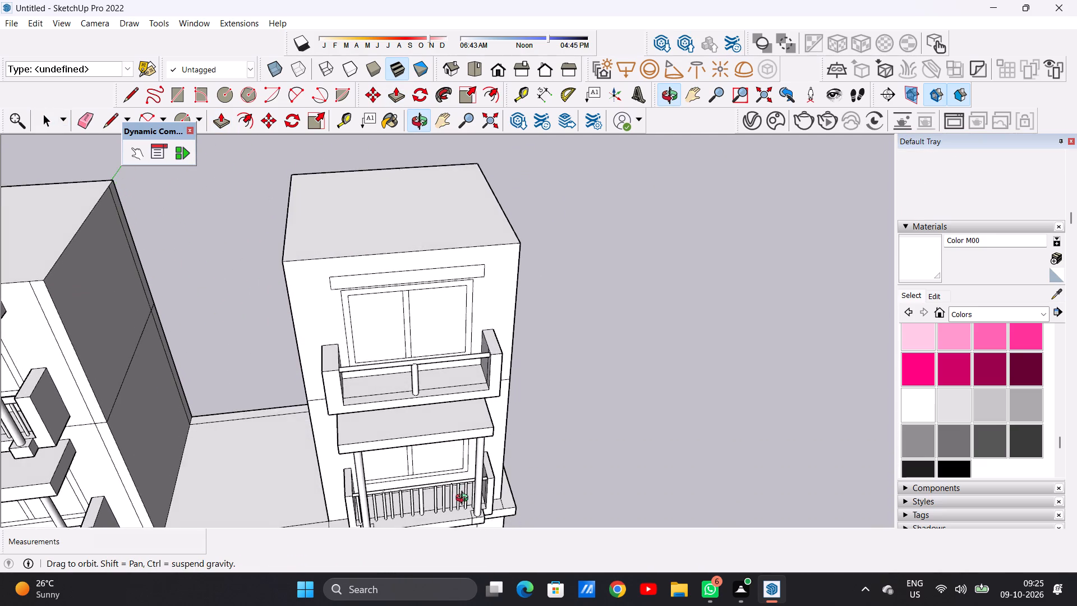
{"action": "middle_click_drag", "start_coordinate": [464, 499], "coordinate": [463, 495]}
{"action": "scroll", "coordinate": [459, 365], "scroll_direction": "down", "scroll_amount": 14}
{"action": "scroll", "coordinate": [465, 439], "scroll_direction": "up", "scroll_amount": 11}
{"action": "scroll", "coordinate": [458, 435], "scroll_direction": "up", "scroll_amount": 13}
{"action": "scroll", "coordinate": [454, 436], "scroll_direction": "down", "scroll_amount": 7}
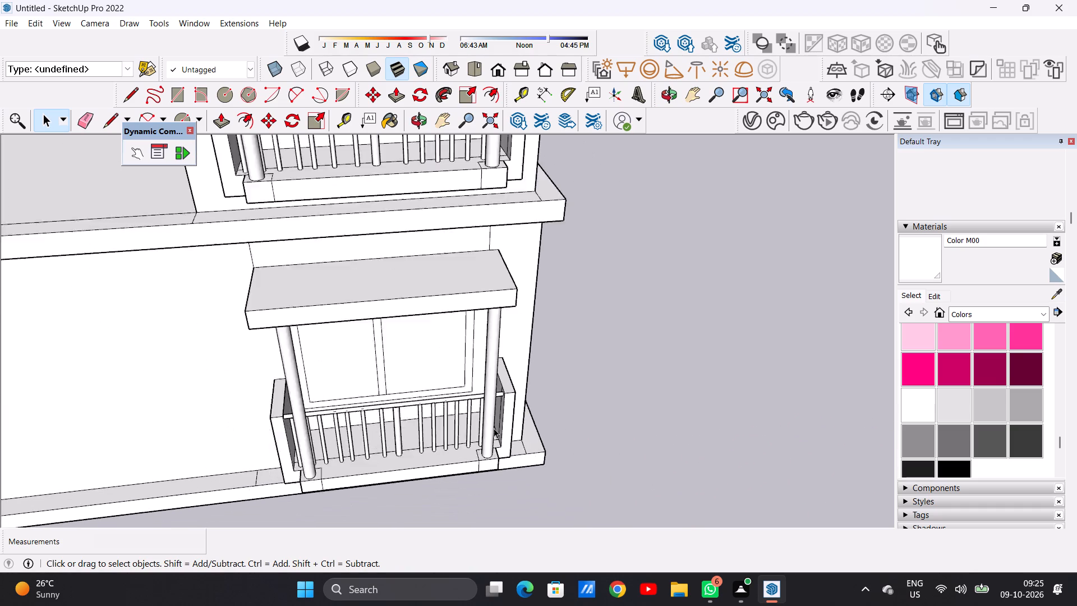
{"action": "scroll", "coordinate": [494, 428], "scroll_direction": "down", "scroll_amount": 18}
{"action": "middle_click_drag", "start_coordinate": [330, 408], "coordinate": [457, 325]}
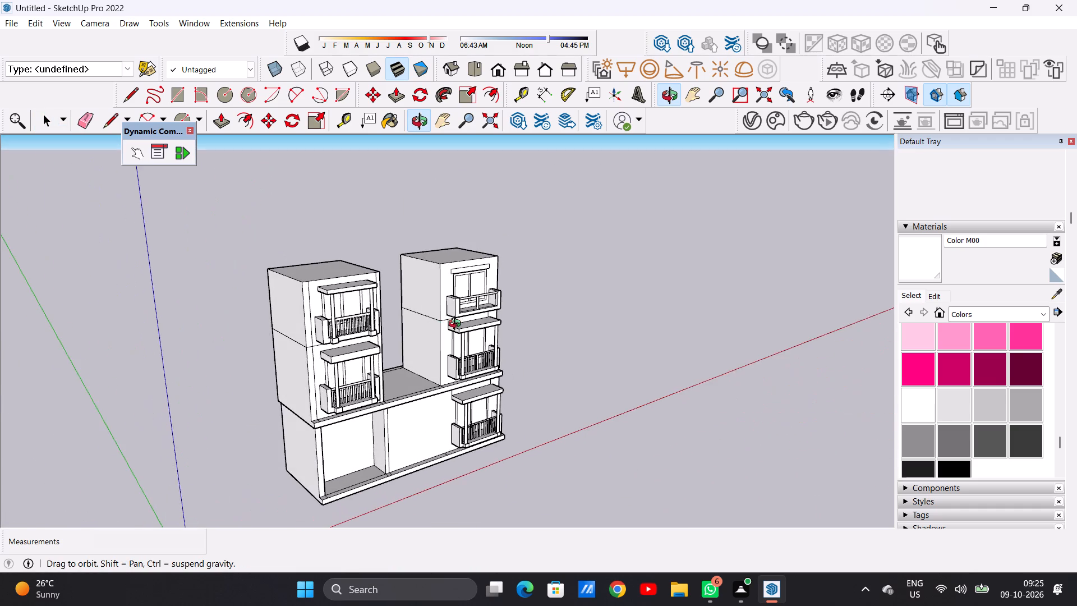
{"action": "middle_click_drag", "start_coordinate": [457, 325], "coordinate": [453, 321]}
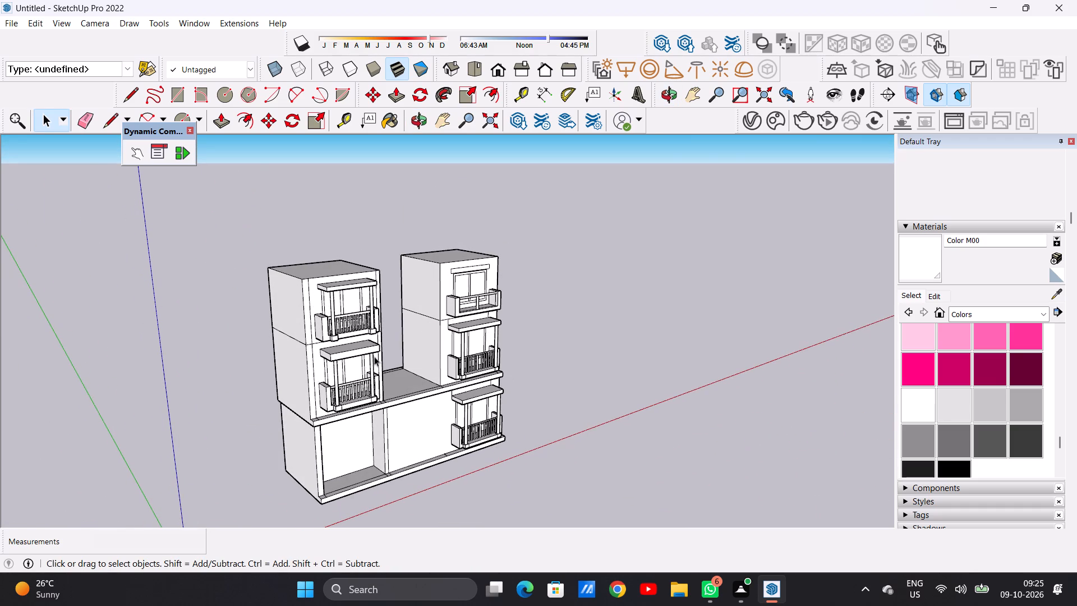
{"action": "scroll", "coordinate": [365, 363], "scroll_direction": "up", "scroll_amount": 19}
{"action": "middle_click_drag", "start_coordinate": [352, 421], "coordinate": [445, 414]}
{"action": "scroll", "coordinate": [498, 392], "scroll_direction": "up", "scroll_amount": 6}
{"action": "scroll", "coordinate": [560, 391], "scroll_direction": "up", "scroll_amount": 6}
{"action": "middle_click_drag", "start_coordinate": [565, 370], "coordinate": [508, 372]}
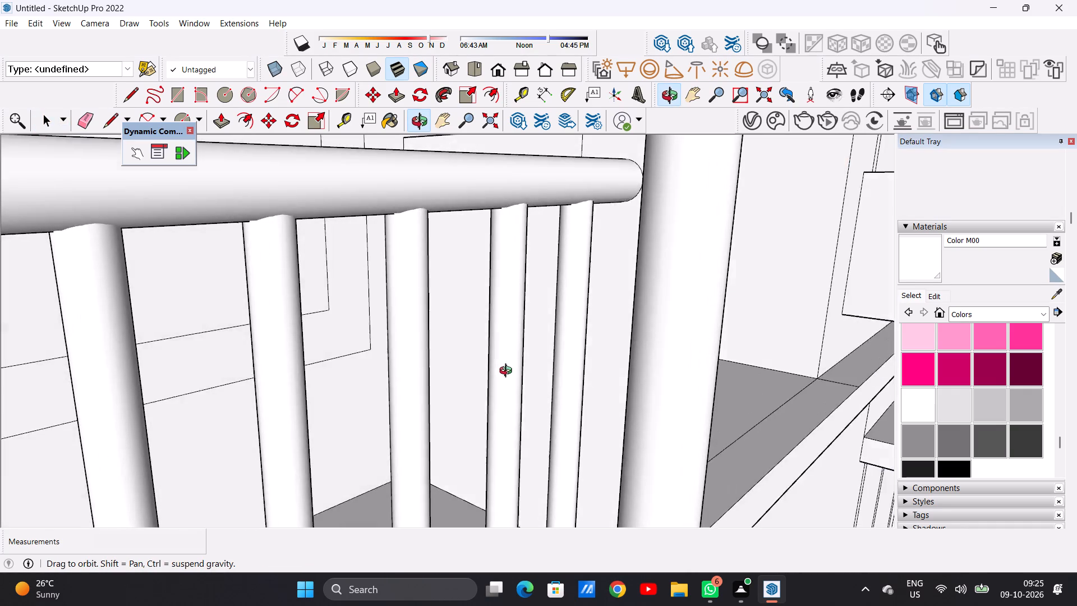
{"action": "middle_click_drag", "start_coordinate": [508, 372], "coordinate": [577, 367]}
{"action": "scroll", "coordinate": [395, 444], "scroll_direction": "down", "scroll_amount": 9}
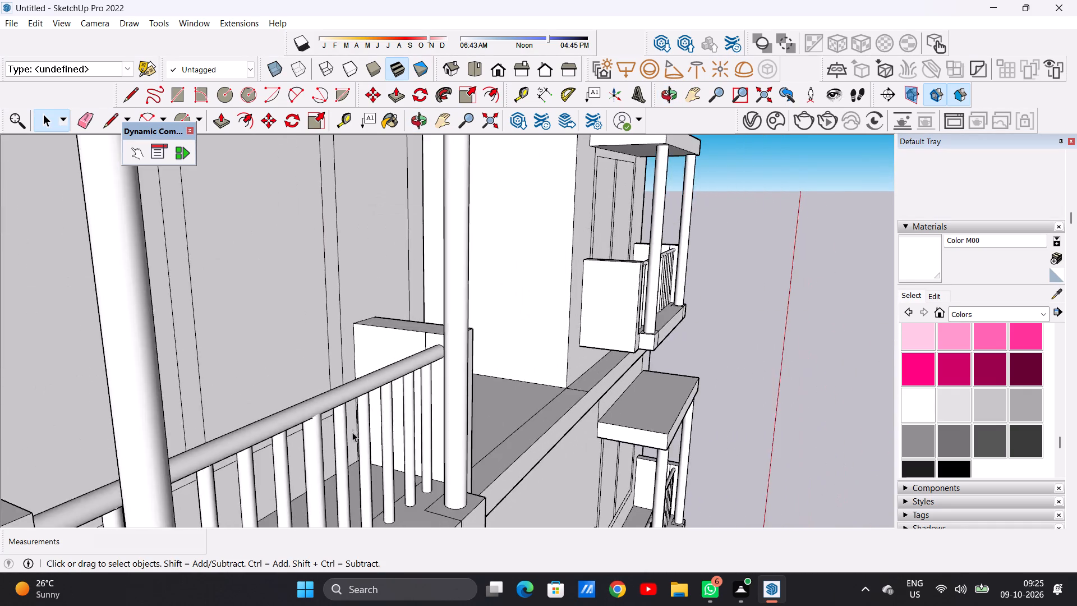
{"action": "scroll", "coordinate": [352, 432], "scroll_direction": "down", "scroll_amount": 10}
{"action": "middle_click_drag", "start_coordinate": [392, 457], "coordinate": [71, 449]}
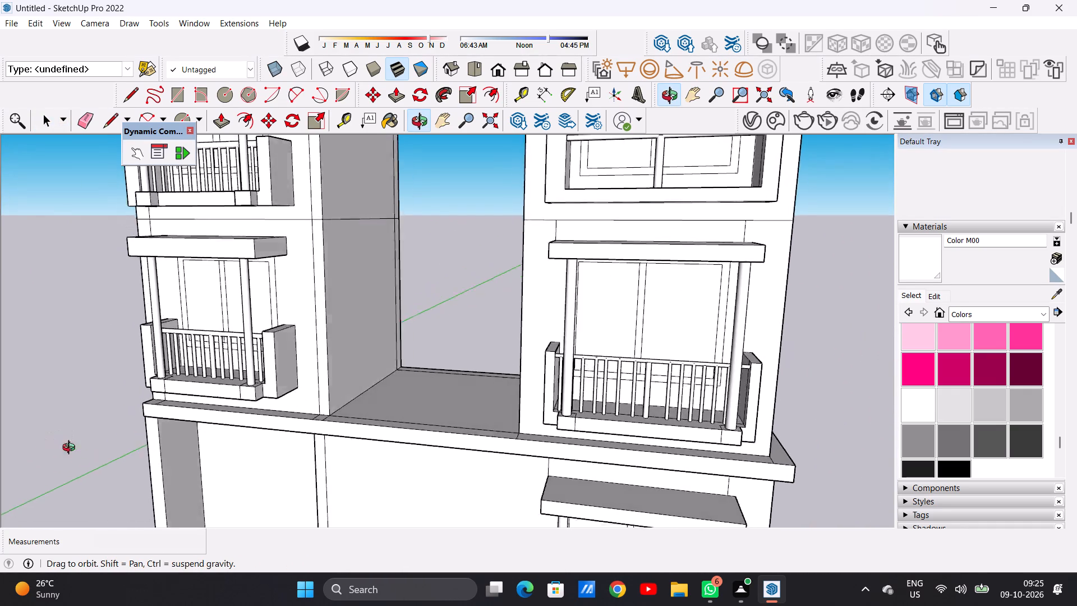
Draw a small circle on the right side wall's inner face in the left tower's lower balcony, beside the last baluster below the handrail.
{"action": "middle_click_drag", "start_coordinate": [71, 449], "coordinate": [438, 433]}
{"action": "scroll", "coordinate": [443, 385], "scroll_direction": "up", "scroll_amount": 6}
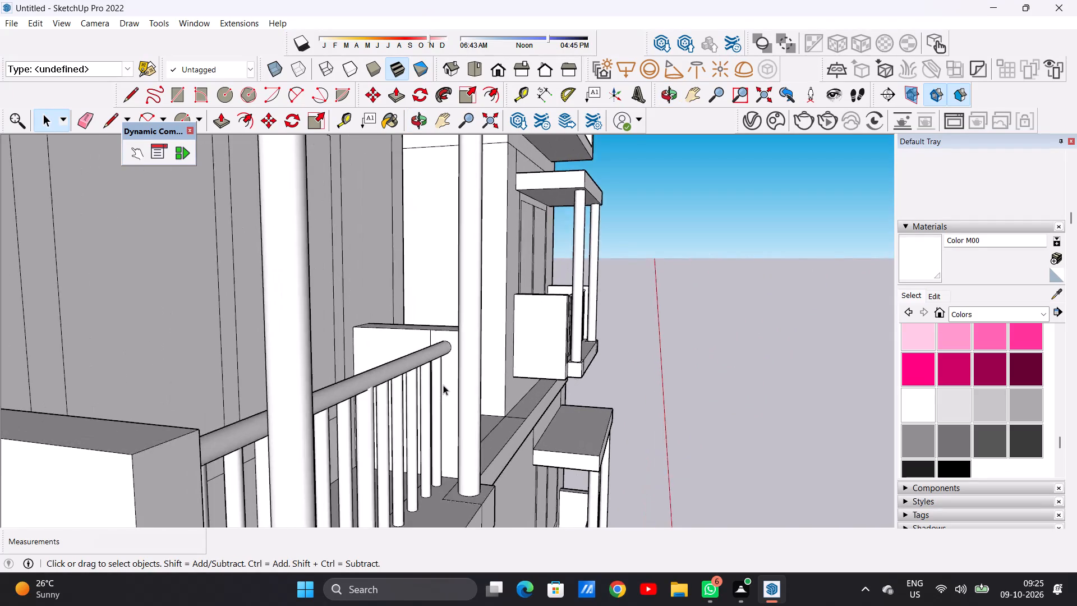
{"action": "scroll", "coordinate": [443, 385], "scroll_direction": "up", "scroll_amount": 15}
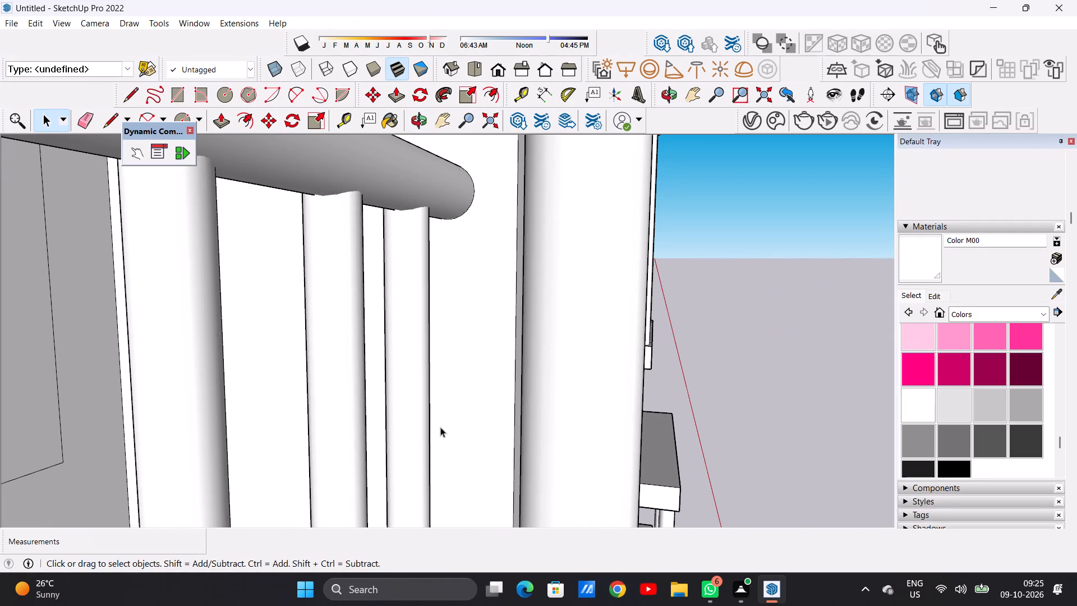
{"action": "key", "text": "c"}
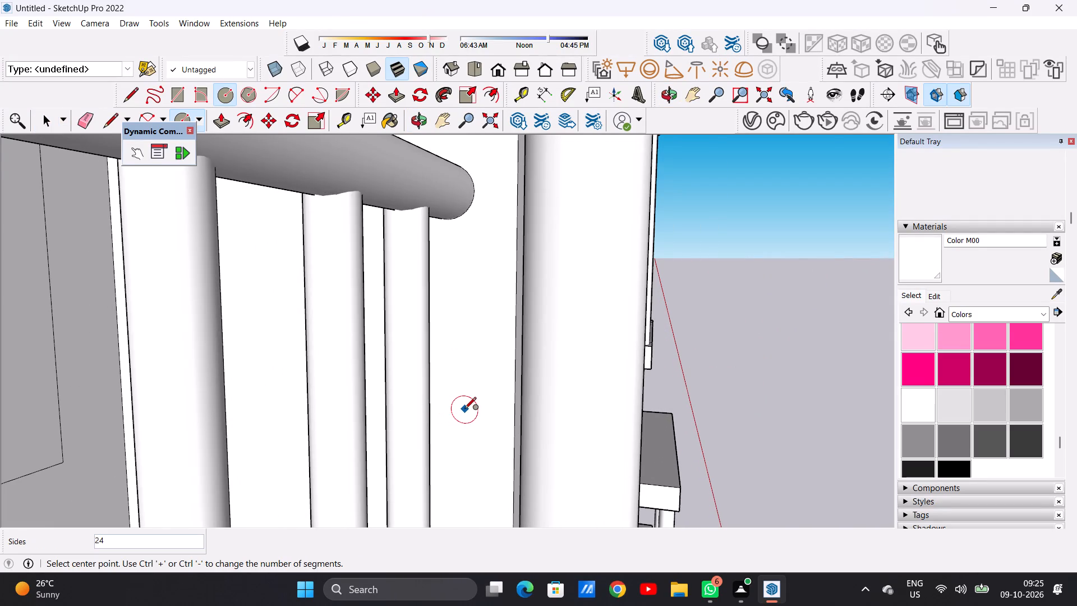
{"action": "scroll", "coordinate": [464, 410], "scroll_direction": "up", "scroll_amount": 5}
{"action": "middle_click_drag", "start_coordinate": [459, 408], "coordinate": [425, 420]}
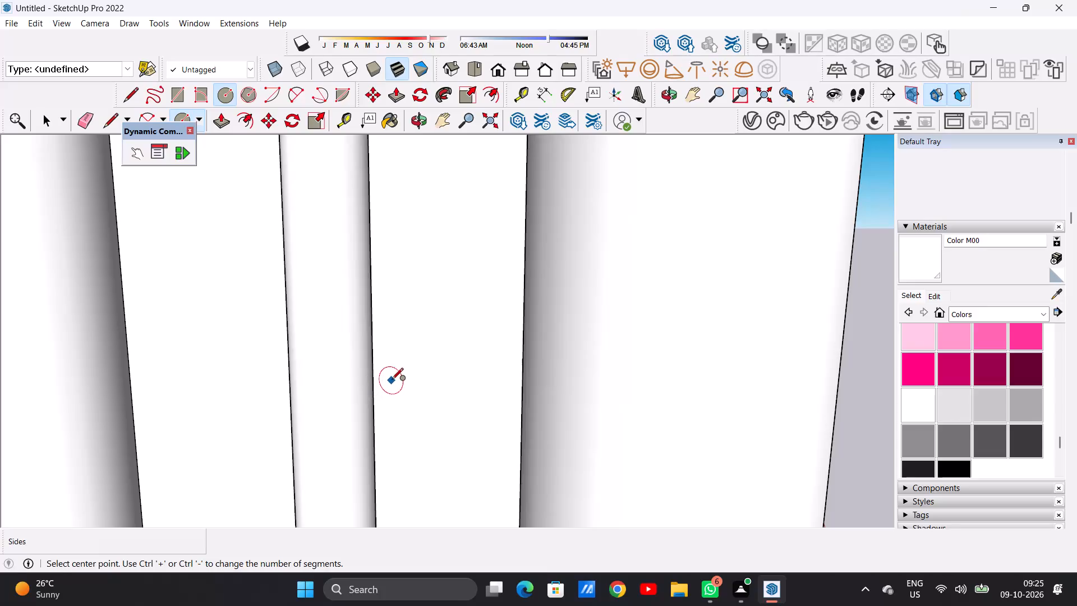
{"action": "left_click", "coordinate": [396, 374]}
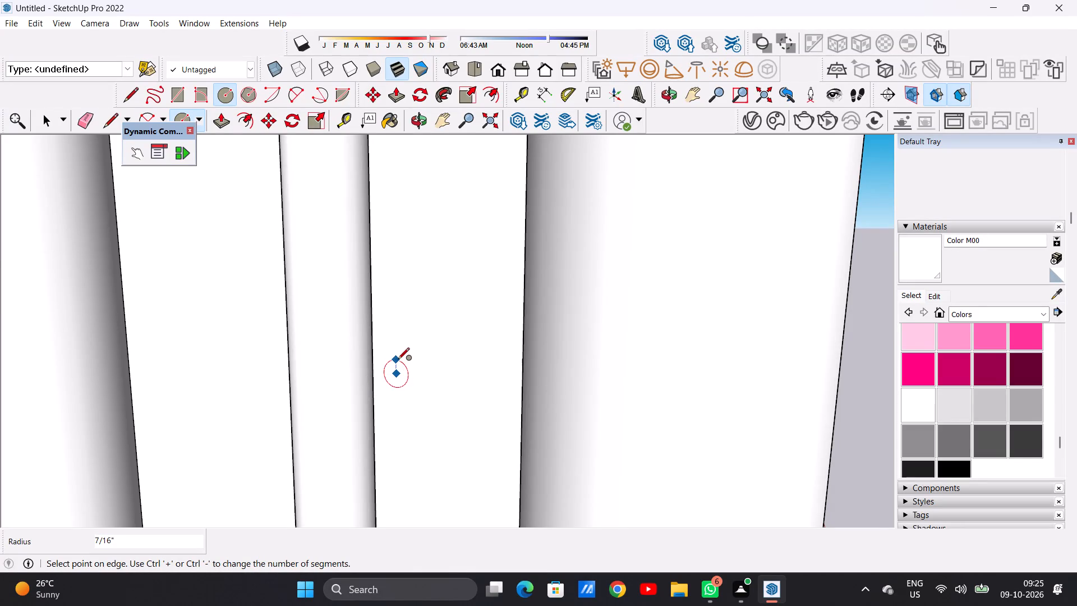
{"action": "left_click", "coordinate": [399, 355]}
{"action": "key", "text": "space"}
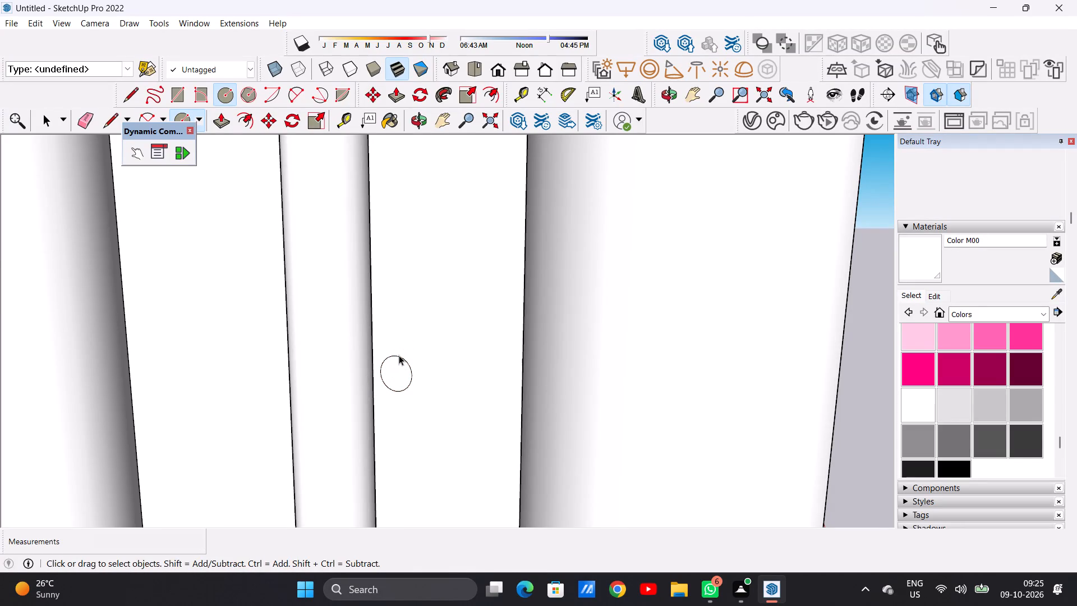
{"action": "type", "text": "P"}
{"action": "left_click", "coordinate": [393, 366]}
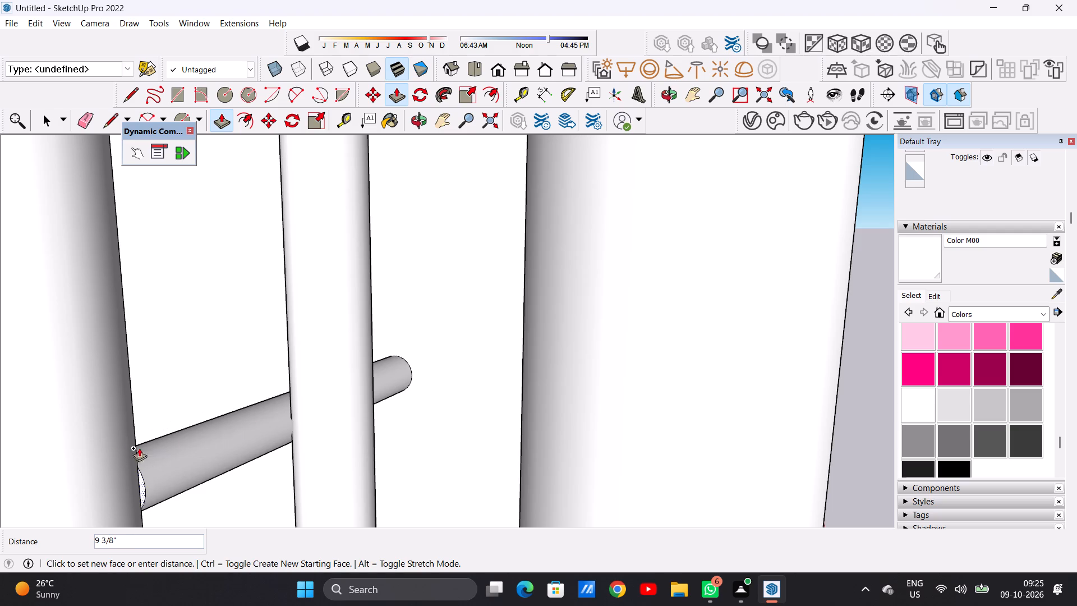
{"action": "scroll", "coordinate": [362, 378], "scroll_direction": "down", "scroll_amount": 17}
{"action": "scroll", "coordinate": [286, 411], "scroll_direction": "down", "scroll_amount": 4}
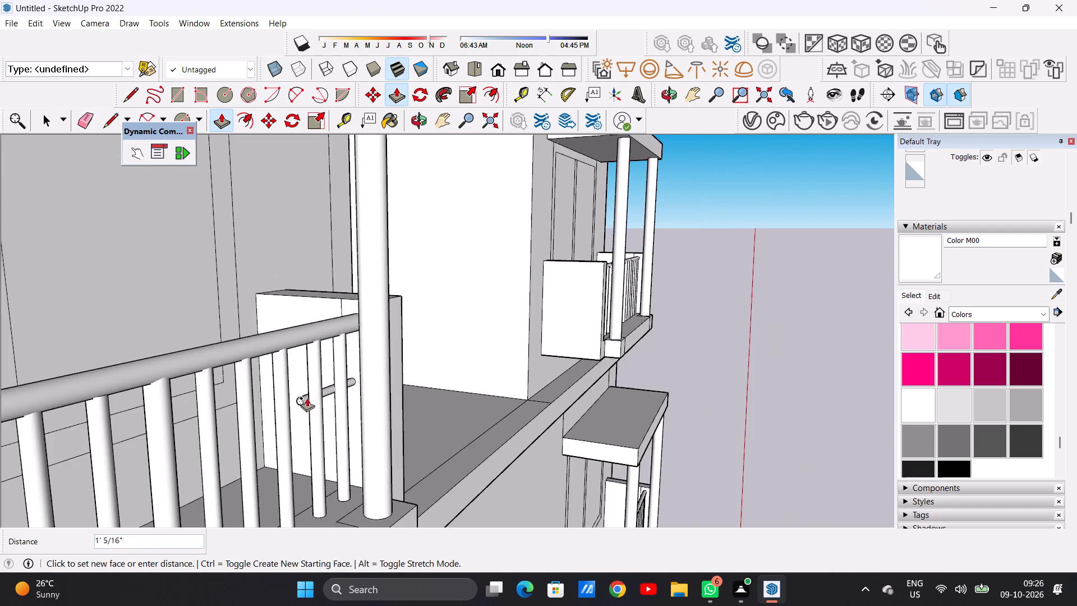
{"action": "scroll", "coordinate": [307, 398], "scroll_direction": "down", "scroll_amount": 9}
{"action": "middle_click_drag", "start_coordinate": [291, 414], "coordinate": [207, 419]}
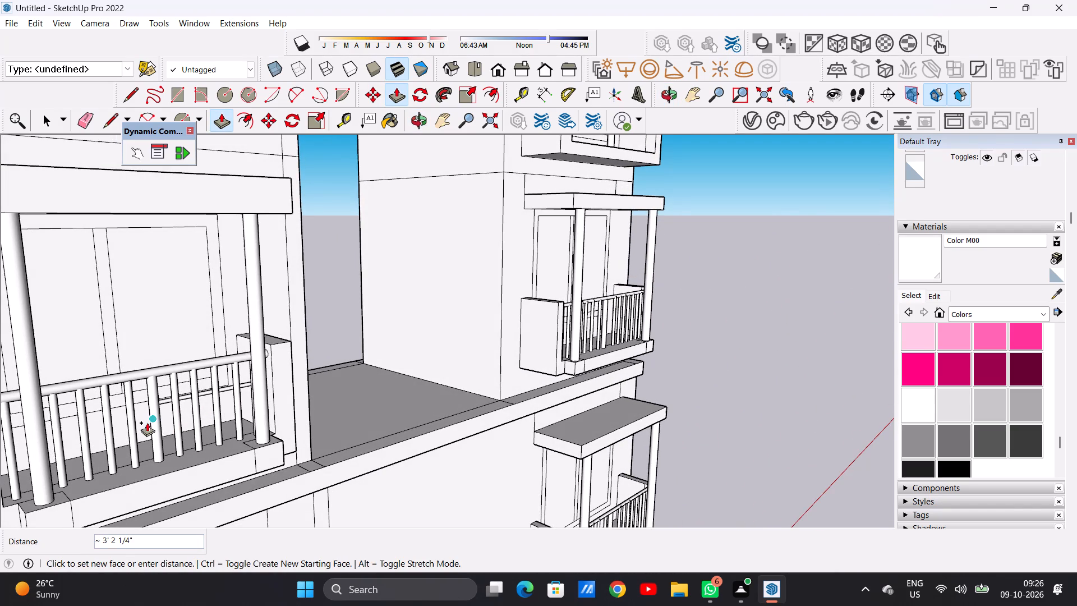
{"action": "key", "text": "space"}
Move the small circle slightly toward the corner column and straight down the side wall's inner face, midway between handrail and floor.
{"action": "middle_click_drag", "start_coordinate": [219, 408], "coordinate": [269, 402]}
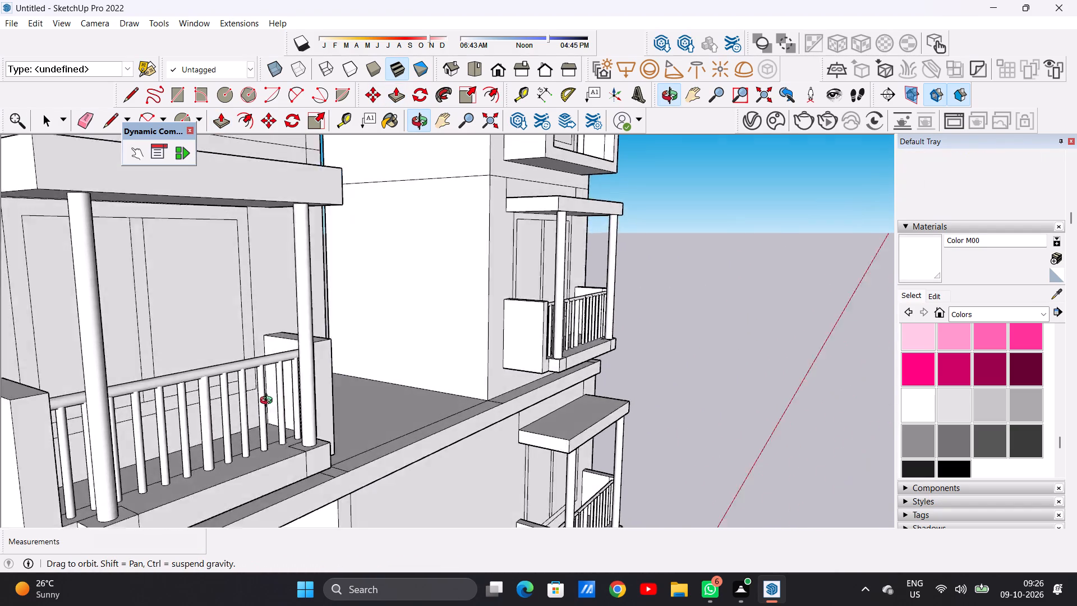
{"action": "middle_click_drag", "start_coordinate": [269, 402], "coordinate": [311, 401]}
{"action": "scroll", "coordinate": [366, 401], "scroll_direction": "up", "scroll_amount": 19}
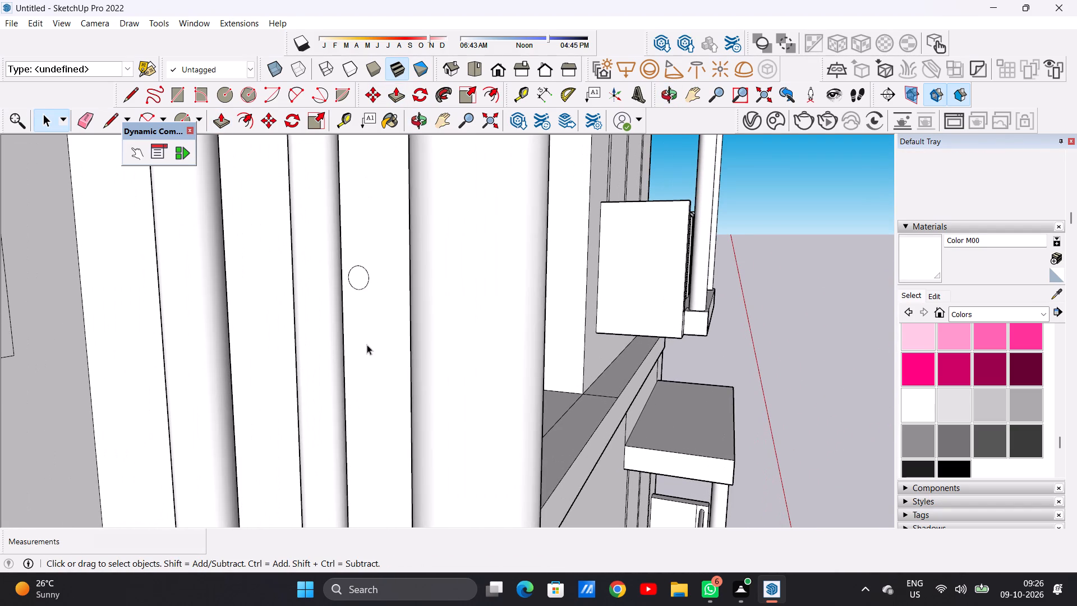
{"action": "double_click", "coordinate": [362, 278]}
{"action": "key", "text": "m"}
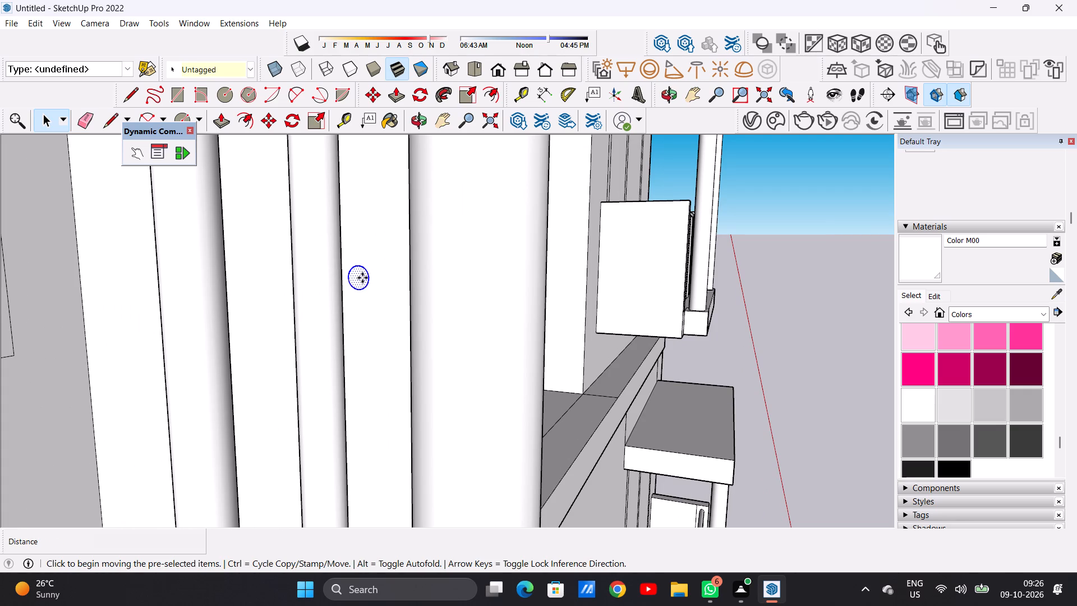
{"action": "left_click", "coordinate": [367, 281]}
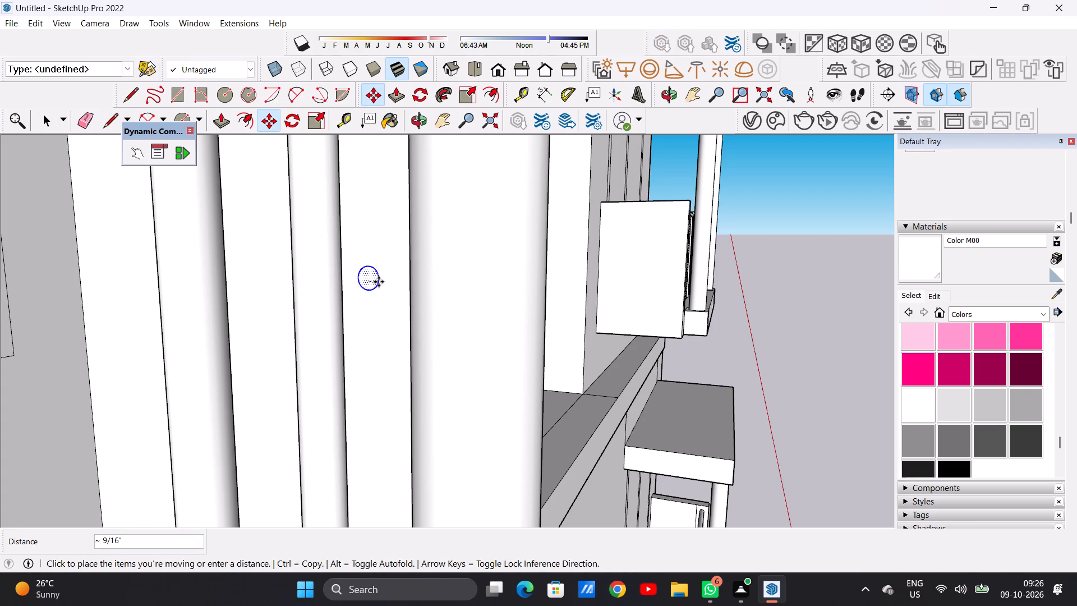
{"action": "left_click", "coordinate": [379, 282]}
{"action": "left_click", "coordinate": [379, 283]}
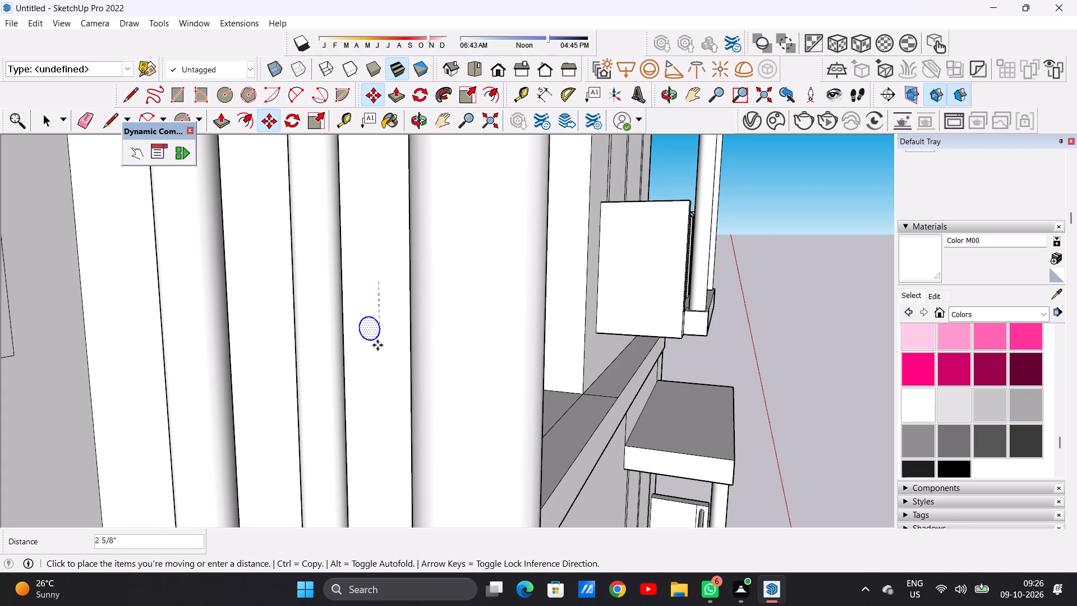
{"action": "scroll", "coordinate": [375, 342], "scroll_direction": "down", "scroll_amount": 8}
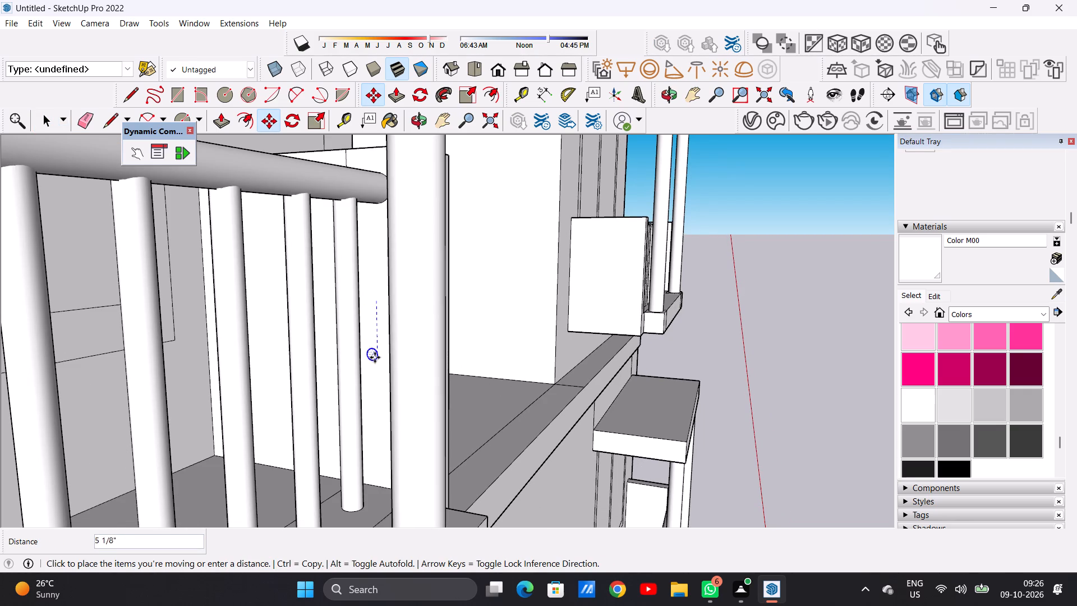
{"action": "left_click", "coordinate": [375, 369]}
{"action": "key", "text": "space"}
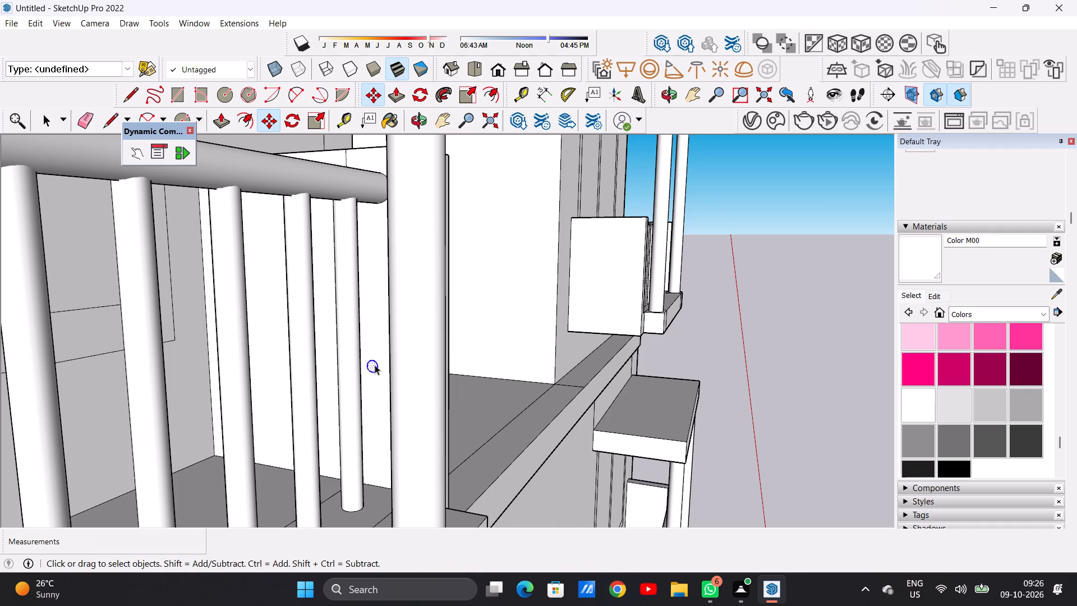
{"action": "scroll", "coordinate": [372, 364], "scroll_direction": "up", "scroll_amount": 12}
{"action": "scroll", "coordinate": [369, 393], "scroll_direction": "down", "scroll_amount": 14}
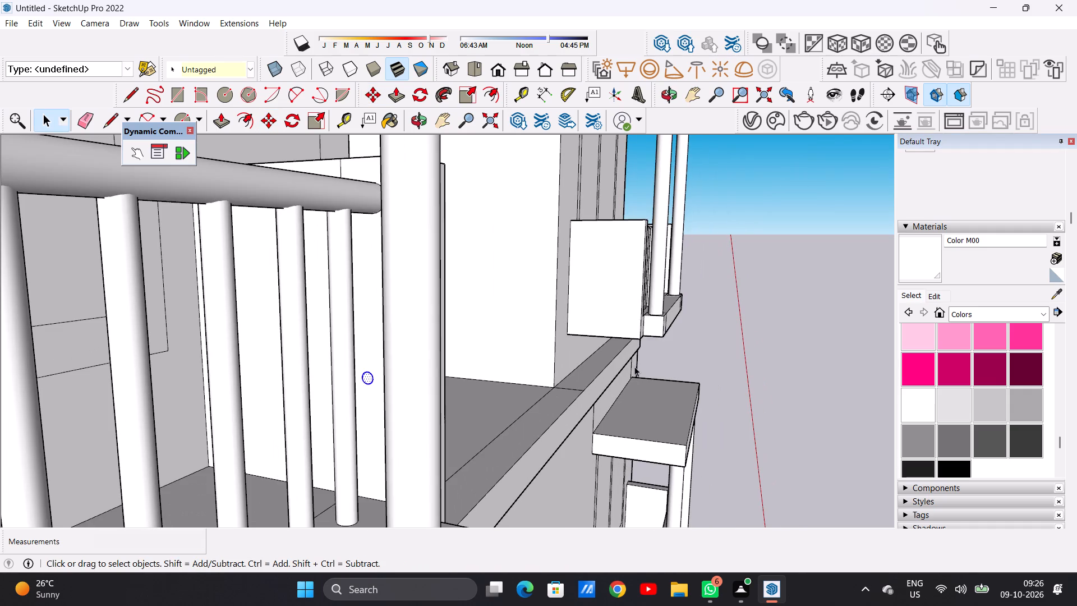
Push/Pull the small circle about 6' 5 3/8" across the left tower's lower balcony to the opposite side wall, forming the lower horizontal rail.
{"action": "left_click", "coordinate": [702, 360]}
{"action": "scroll", "coordinate": [355, 388], "scroll_direction": "up", "scroll_amount": 14}
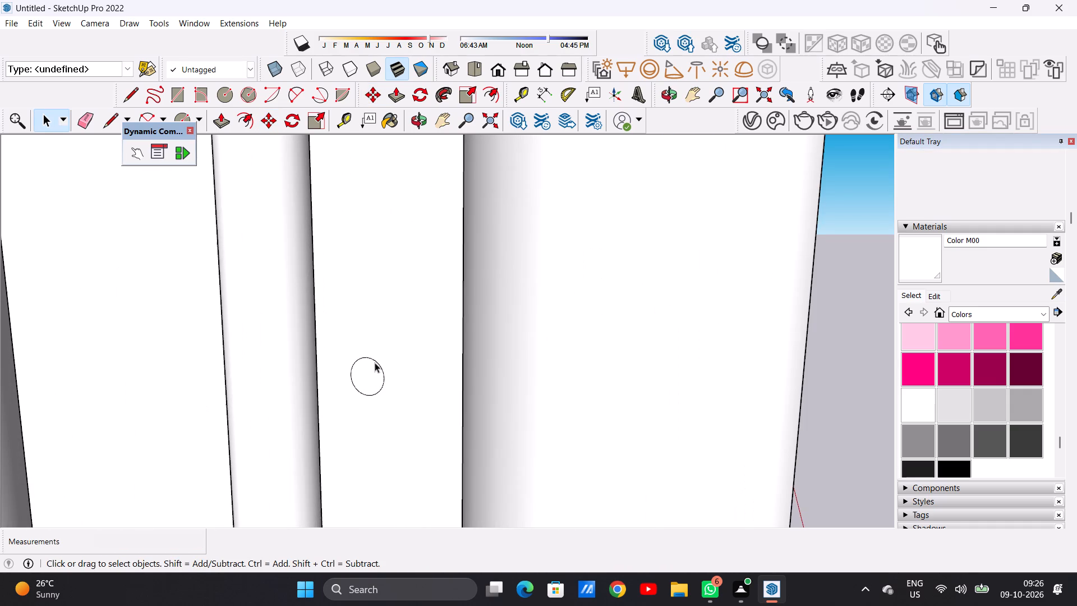
{"action": "scroll", "coordinate": [363, 377], "scroll_direction": "up", "scroll_amount": 1}
{"action": "key", "text": "p"}
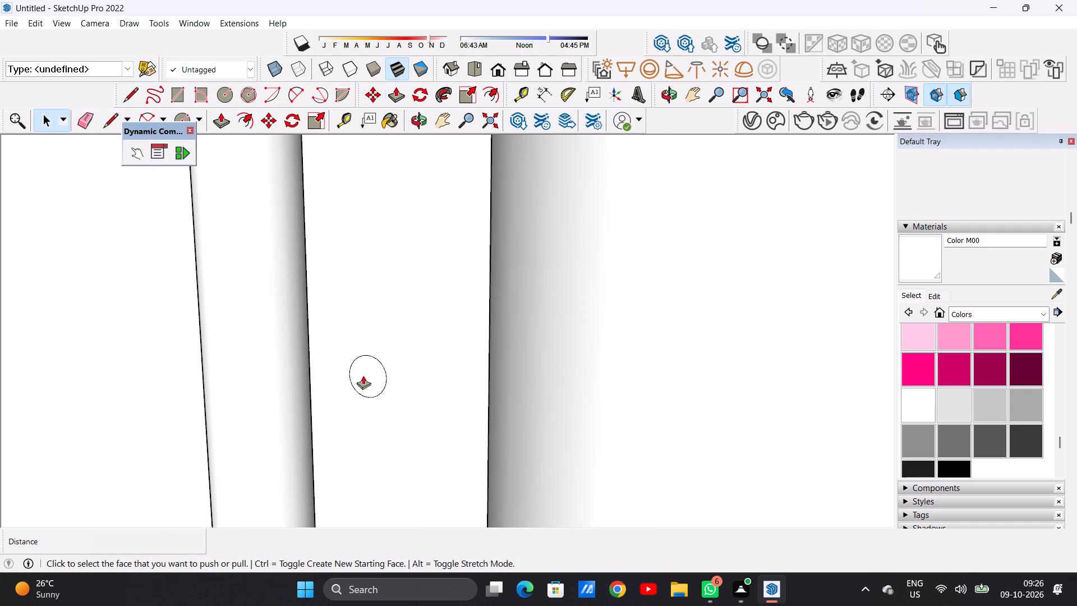
{"action": "left_click", "coordinate": [371, 370]}
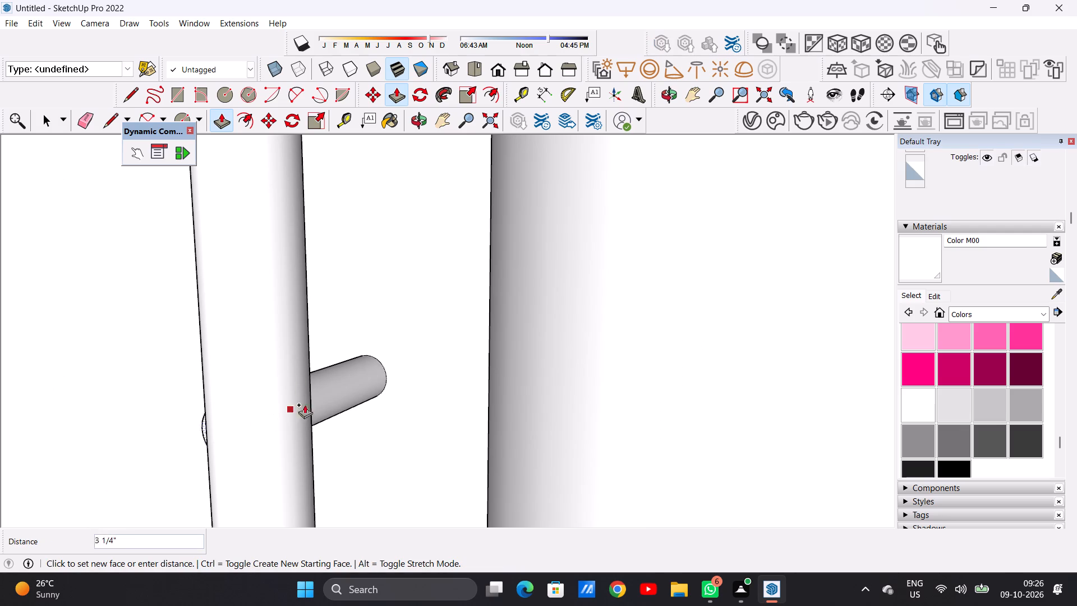
{"action": "scroll", "coordinate": [243, 448], "scroll_direction": "down", "scroll_amount": 20}
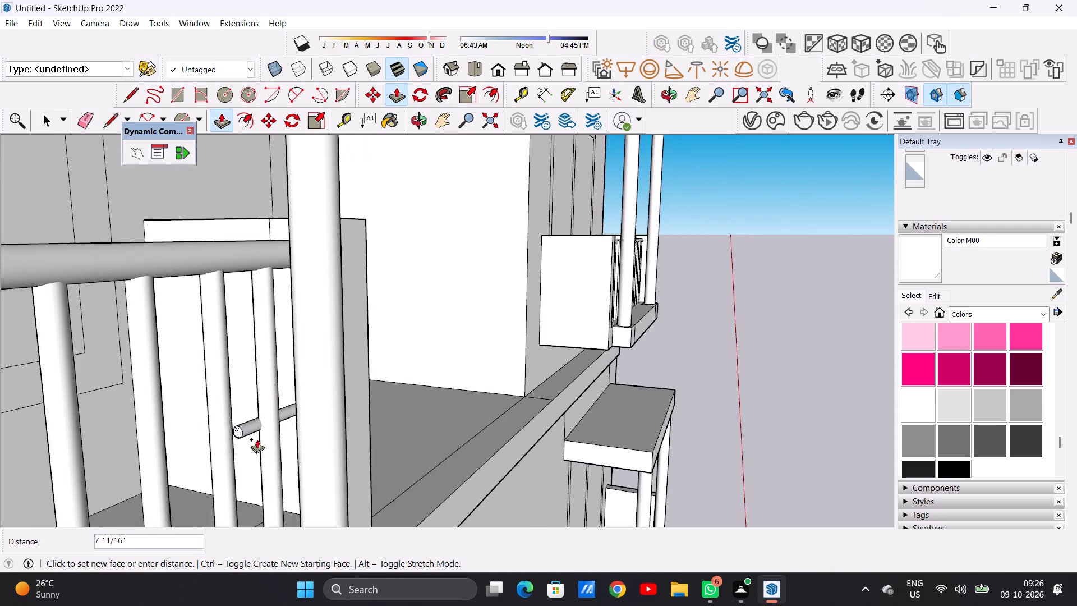
{"action": "scroll", "coordinate": [257, 439], "scroll_direction": "down", "scroll_amount": 11}
{"action": "middle_click_drag", "start_coordinate": [215, 444], "coordinate": [82, 463]}
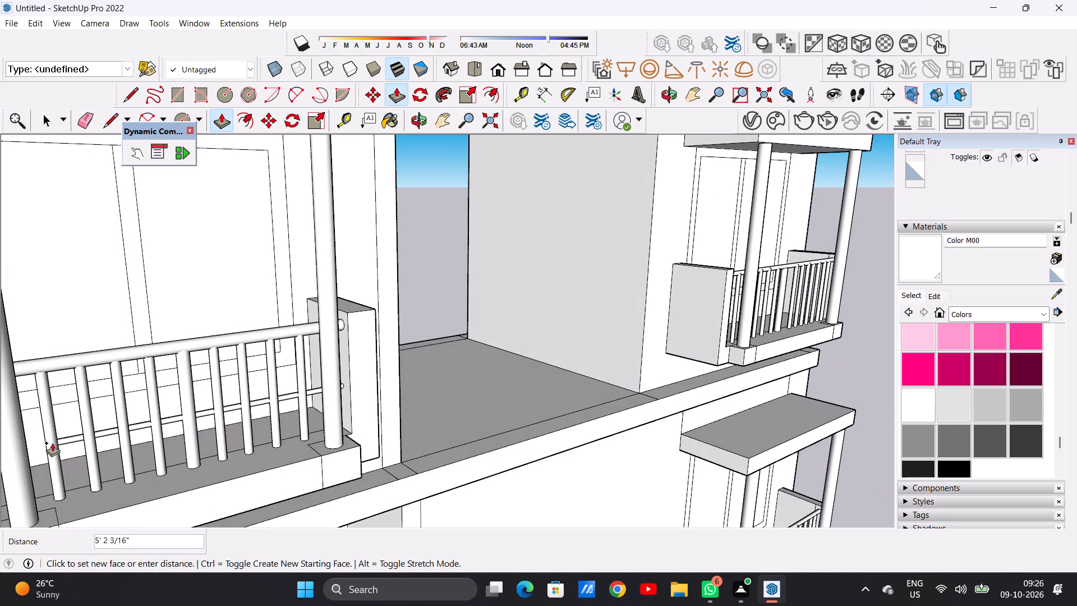
{"action": "scroll", "coordinate": [49, 430], "scroll_direction": "up", "scroll_amount": 4}
{"action": "middle_click_drag", "start_coordinate": [45, 434], "coordinate": [0, 428]}
{"action": "scroll", "coordinate": [61, 413], "scroll_direction": "up", "scroll_amount": 6}
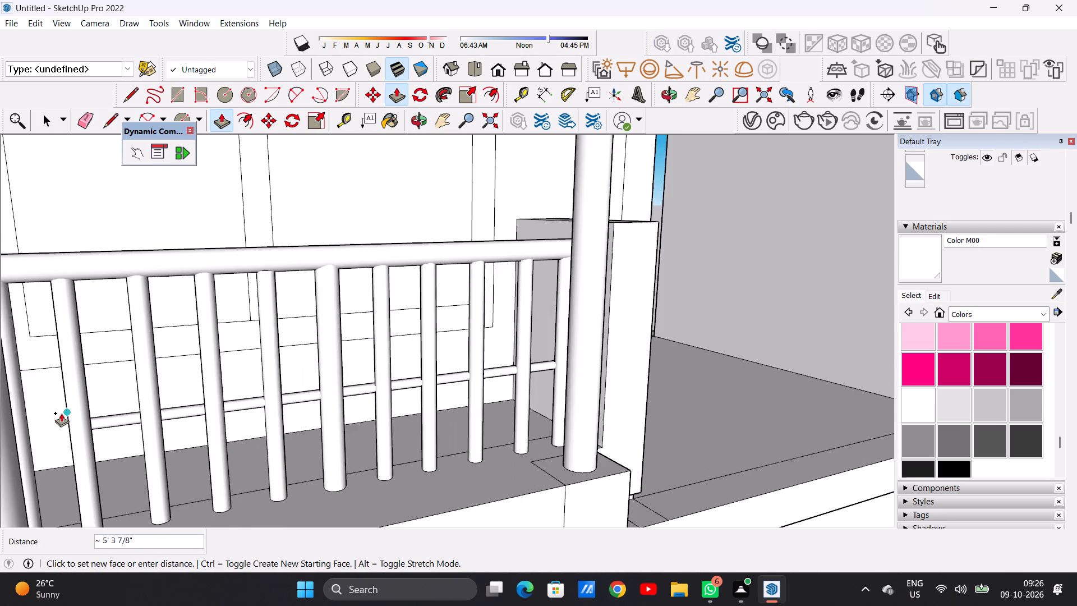
{"action": "scroll", "coordinate": [110, 410], "scroll_direction": "down", "scroll_amount": 9}
{"action": "middle_click_drag", "start_coordinate": [135, 408], "coordinate": [79, 408]}
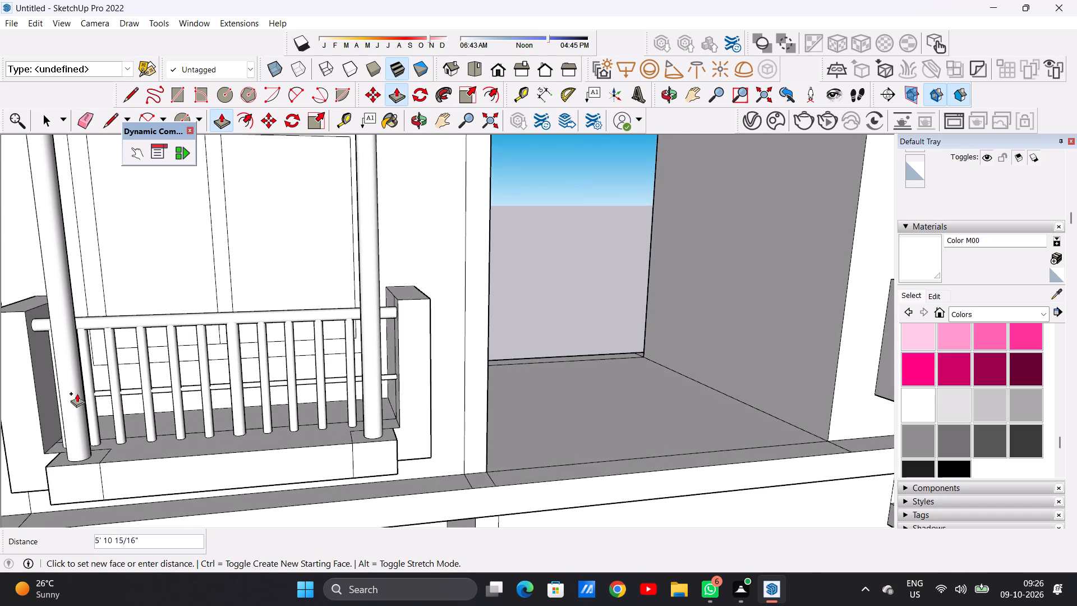
{"action": "scroll", "coordinate": [71, 386], "scroll_direction": "up", "scroll_amount": 11}
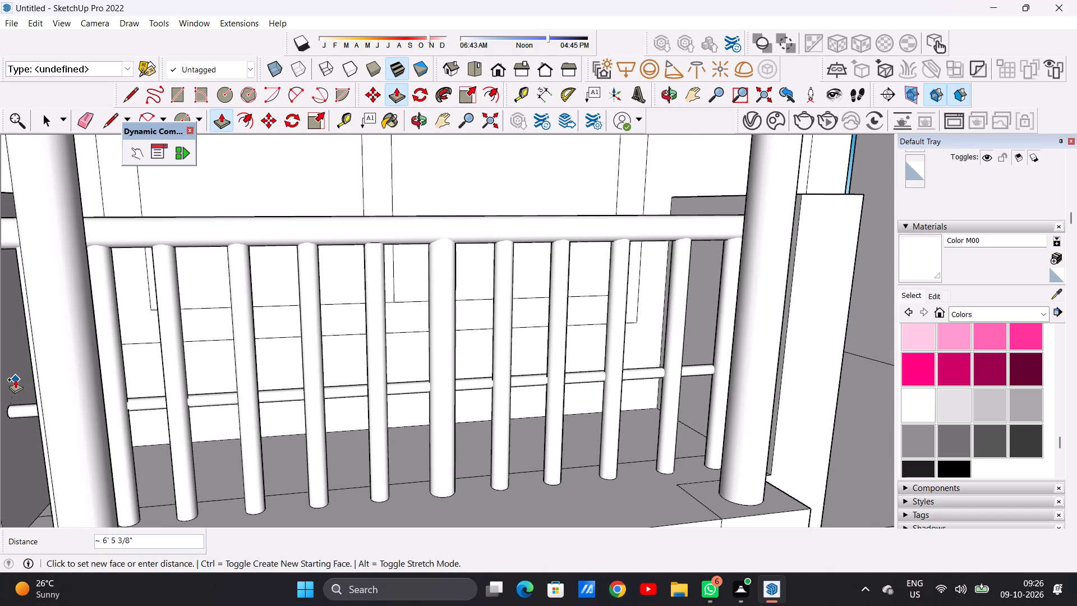
{"action": "left_click", "coordinate": [15, 379]}
{"action": "key", "text": "space"}
Draw a circle of about 3/4" radius on the right side wall's inner face in the left tower's top-storey balcony, between last baluster and corner column.
{"action": "scroll", "coordinate": [405, 437], "scroll_direction": "down", "scroll_amount": 14}
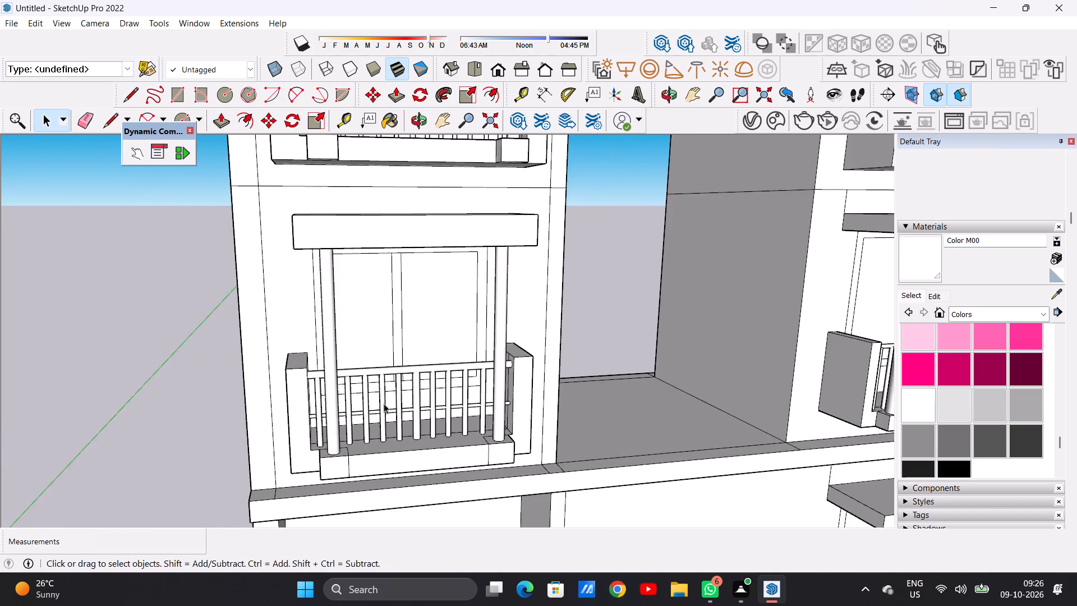
{"action": "scroll", "coordinate": [384, 403], "scroll_direction": "down", "scroll_amount": 2}
{"action": "middle_click_drag", "start_coordinate": [445, 418], "coordinate": [417, 384]}
{"action": "scroll", "coordinate": [452, 400], "scroll_direction": "up", "scroll_amount": 18}
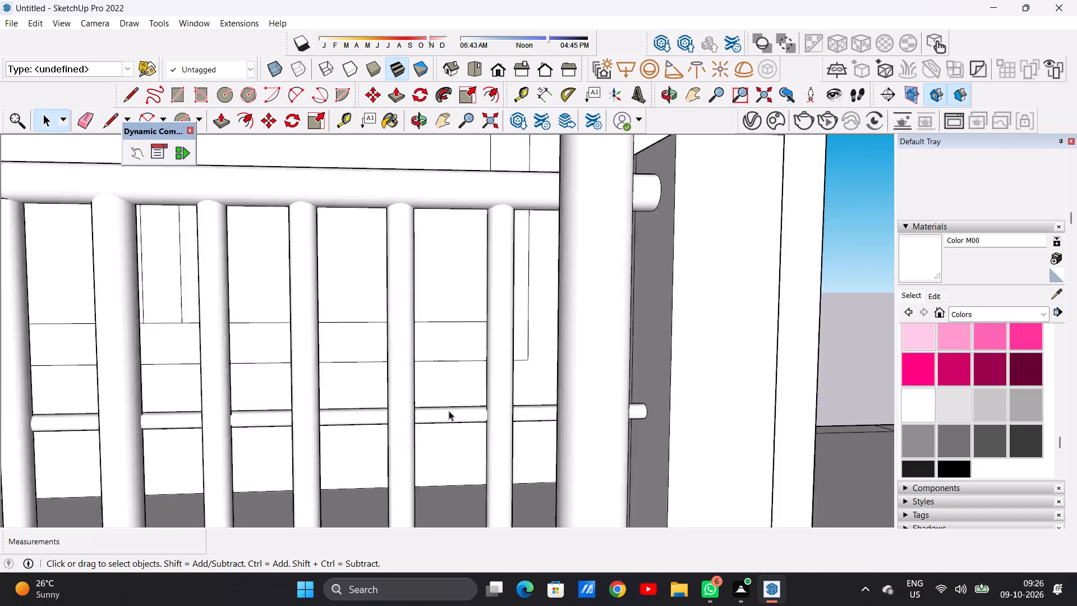
{"action": "scroll", "coordinate": [449, 411], "scroll_direction": "up", "scroll_amount": 3}
{"action": "scroll", "coordinate": [317, 430], "scroll_direction": "down", "scroll_amount": 20}
{"action": "scroll", "coordinate": [317, 430], "scroll_direction": "down", "scroll_amount": 10}
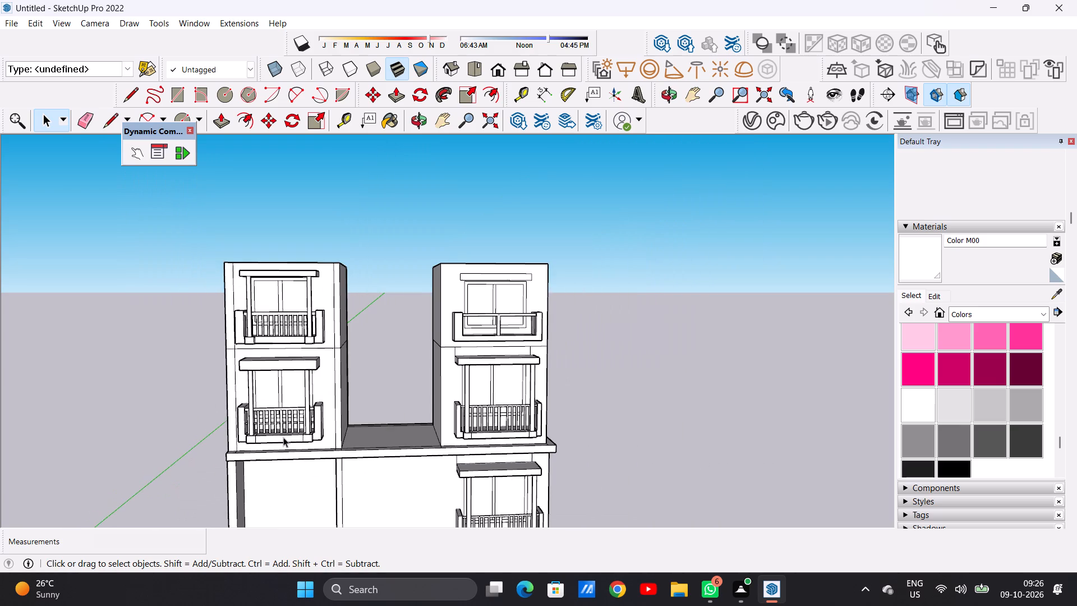
{"action": "scroll", "coordinate": [258, 321], "scroll_direction": "up", "scroll_amount": 10}
{"action": "middle_click_drag", "start_coordinate": [320, 324], "coordinate": [499, 351]}
{"action": "scroll", "coordinate": [388, 359], "scroll_direction": "up", "scroll_amount": 7}
{"action": "middle_click_drag", "start_coordinate": [353, 337], "coordinate": [441, 336]}
{"action": "scroll", "coordinate": [424, 333], "scroll_direction": "up", "scroll_amount": 1}
{"action": "scroll", "coordinate": [424, 333], "scroll_direction": "down", "scroll_amount": 1}
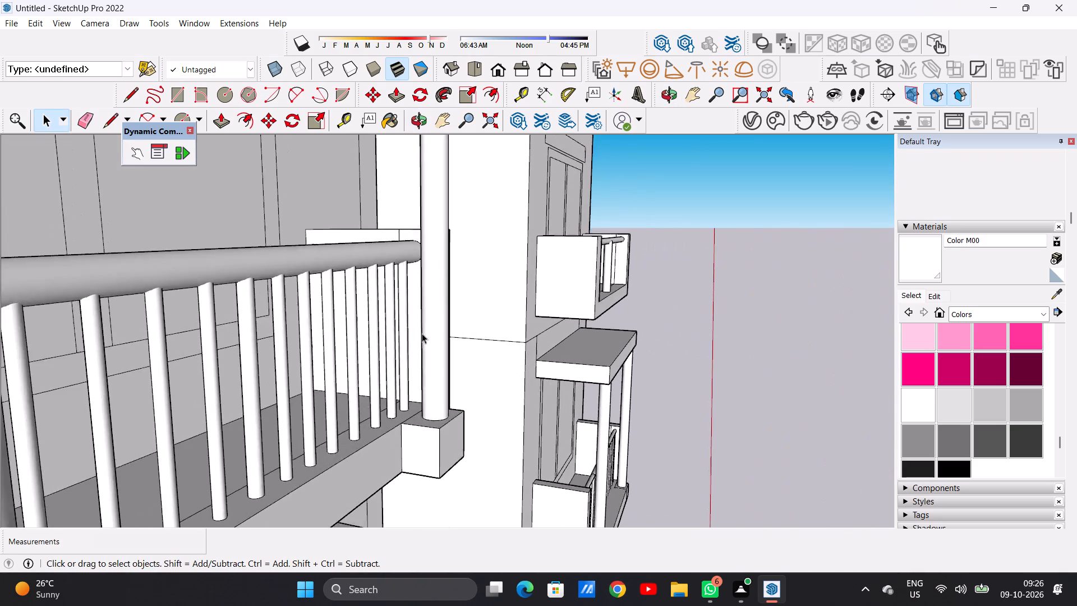
{"action": "scroll", "coordinate": [418, 333], "scroll_direction": "up", "scroll_amount": 14}
{"action": "key", "text": "c"}
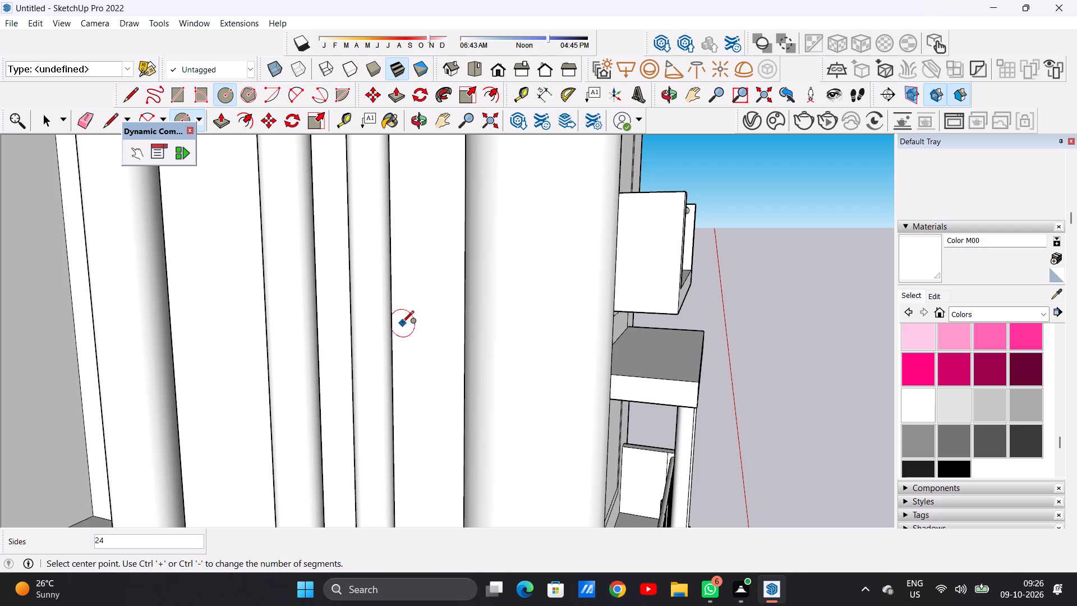
{"action": "left_click", "coordinate": [409, 320]}
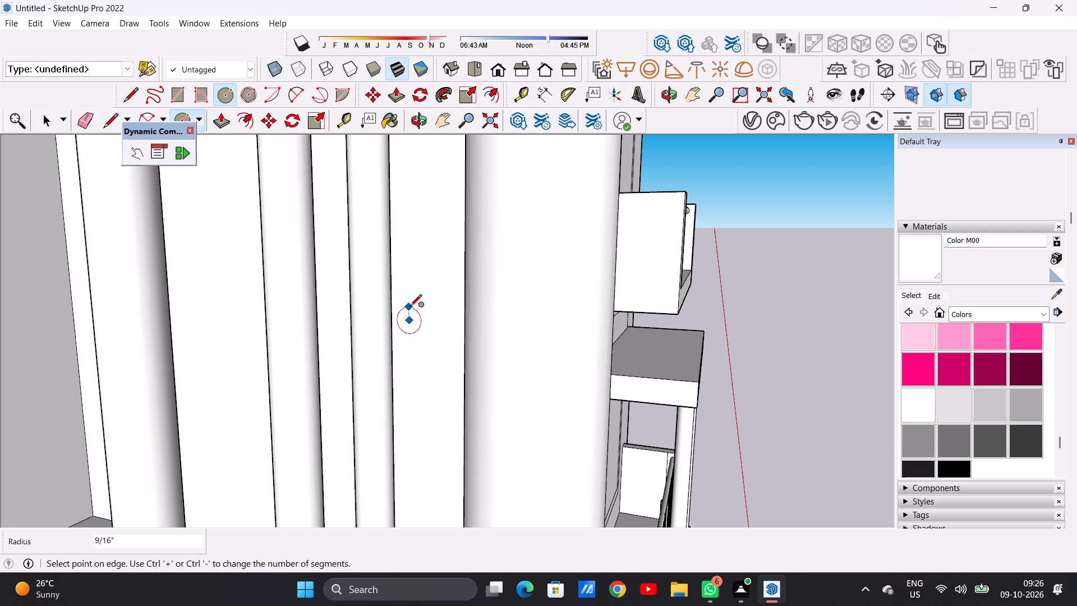
{"action": "left_click", "coordinate": [411, 303]}
Push/Pull the new circle across the left tower's top-storey balcony to the opposite side wall, forming its lower horizontal rail.
{"action": "key", "text": "p"}
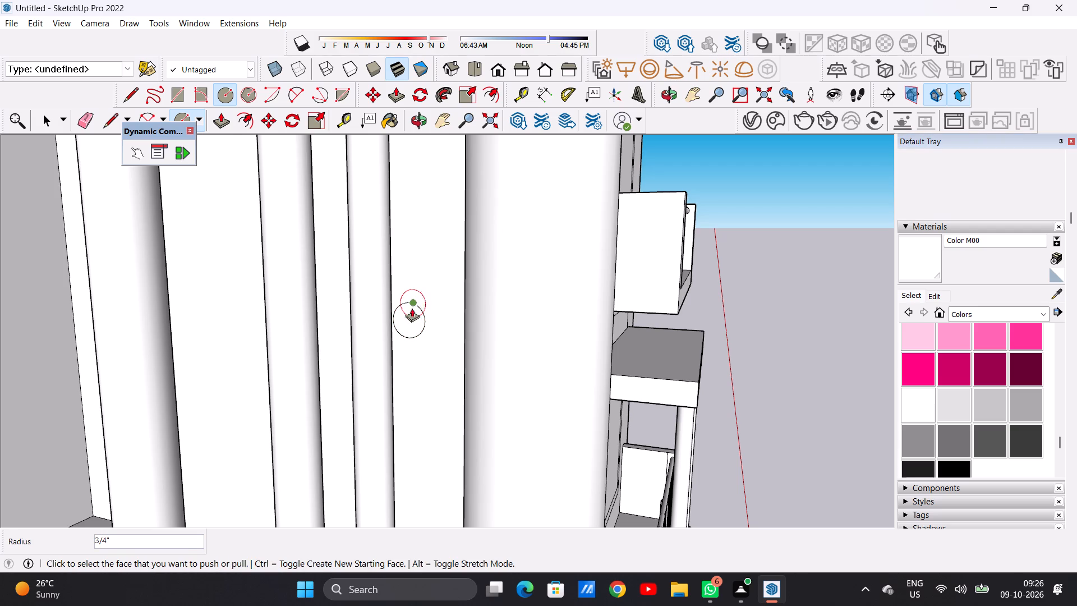
{"action": "left_click", "coordinate": [410, 319]}
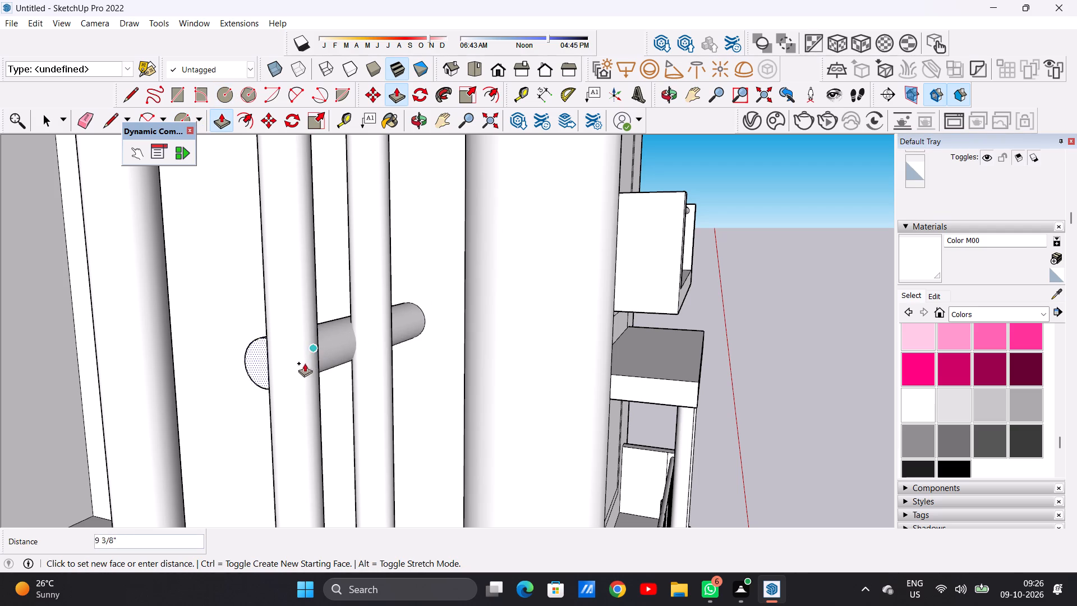
{"action": "scroll", "coordinate": [356, 372], "scroll_direction": "down", "scroll_amount": 20}
{"action": "scroll", "coordinate": [356, 372], "scroll_direction": "down", "scroll_amount": 1}
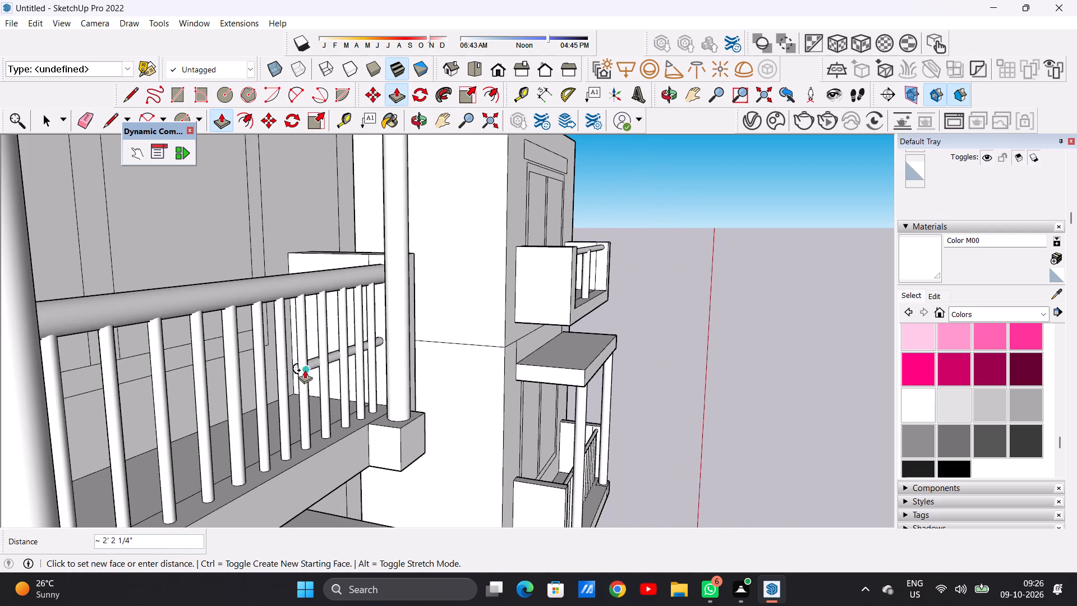
{"action": "middle_click_drag", "start_coordinate": [305, 370], "coordinate": [68, 379]}
{"action": "scroll", "coordinate": [65, 381], "scroll_direction": "down", "scroll_amount": 2}
{"action": "scroll", "coordinate": [53, 359], "scroll_direction": "up", "scroll_amount": 10}
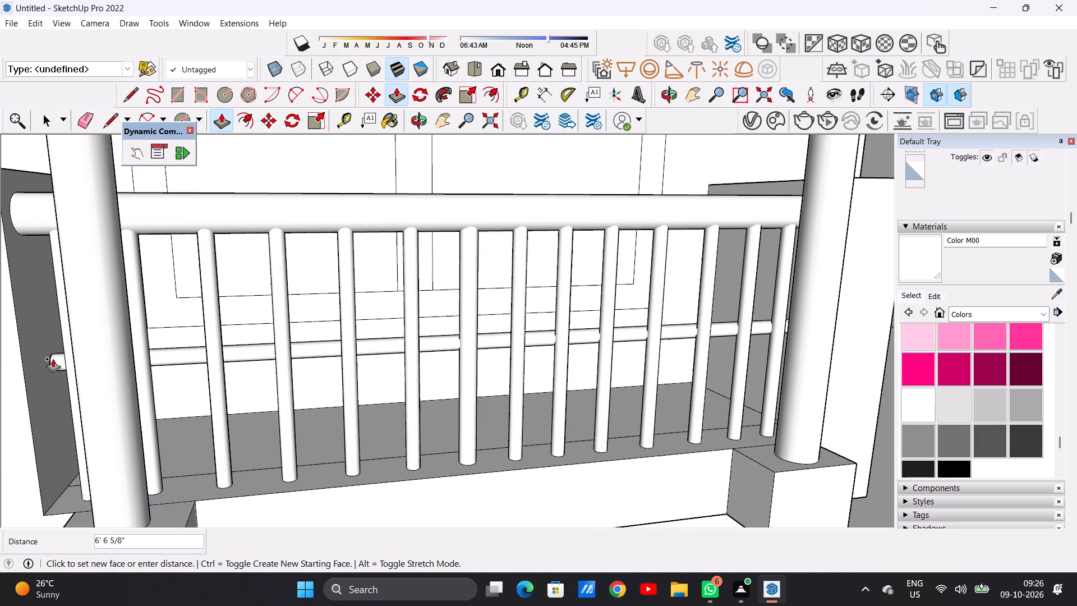
{"action": "left_click", "coordinate": [35, 336]}
{"action": "key", "text": "space"}
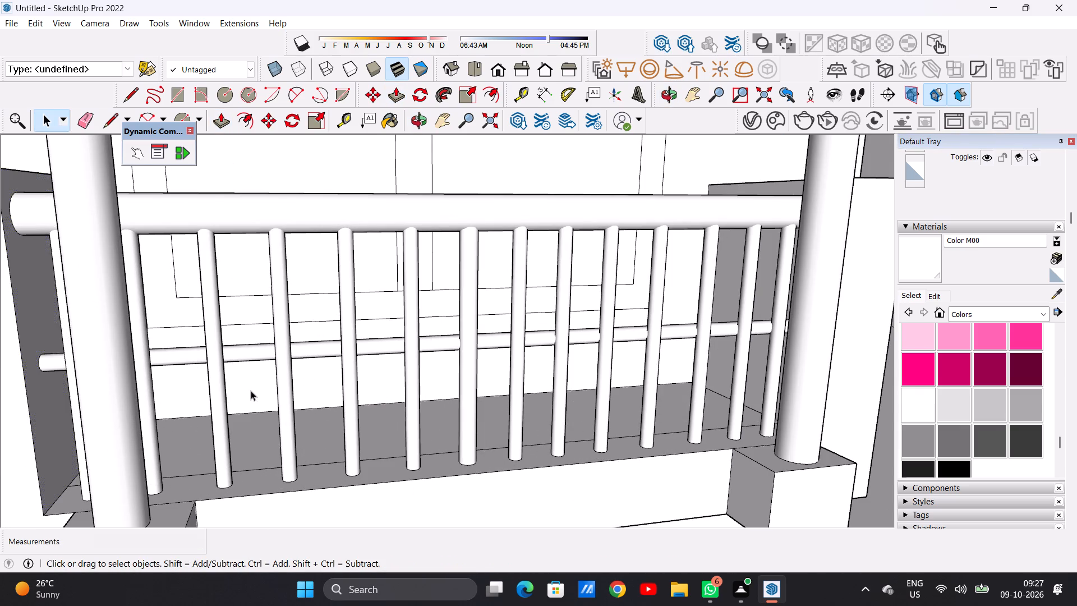
Examine the right tower's top-storey balcony, focusing on its handrail, middle post and the floor area beside the side wall.
{"action": "scroll", "coordinate": [275, 393], "scroll_direction": "down", "scroll_amount": 20}
{"action": "scroll", "coordinate": [275, 393], "scroll_direction": "down", "scroll_amount": 4}
{"action": "middle_click_drag", "start_coordinate": [303, 462], "coordinate": [289, 422]}
{"action": "scroll", "coordinate": [292, 477], "scroll_direction": "up", "scroll_amount": 15}
{"action": "scroll", "coordinate": [293, 484], "scroll_direction": "down", "scroll_amount": 20}
{"action": "scroll", "coordinate": [293, 484], "scroll_direction": "down", "scroll_amount": 8}
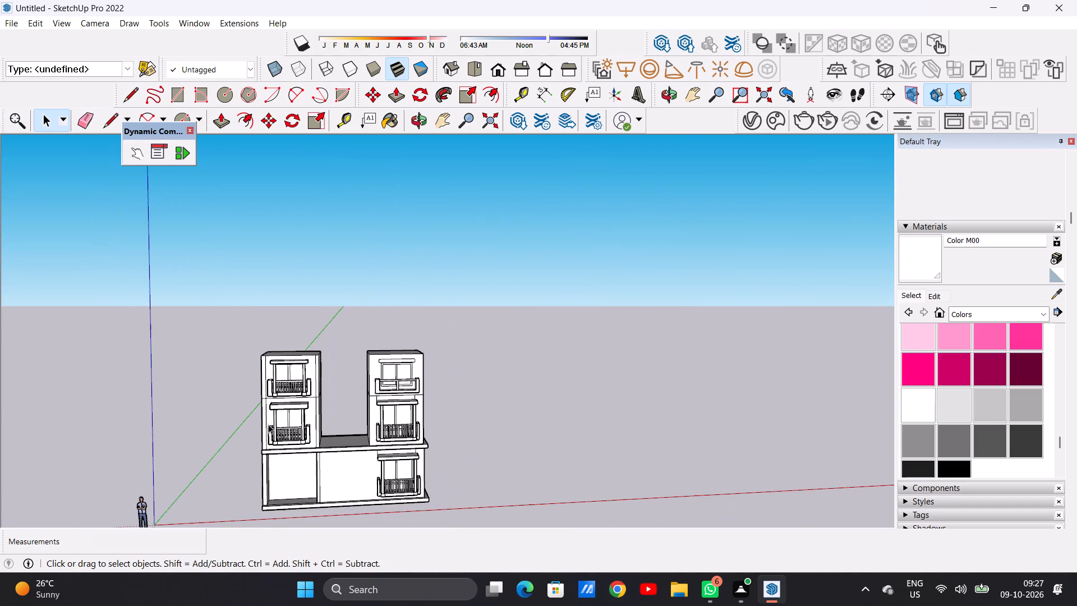
{"action": "scroll", "coordinate": [268, 424], "scroll_direction": "down", "scroll_amount": 1}
{"action": "scroll", "coordinate": [403, 378], "scroll_direction": "up", "scroll_amount": 2}
{"action": "scroll", "coordinate": [403, 378], "scroll_direction": "down", "scroll_amount": 1}
{"action": "scroll", "coordinate": [403, 378], "scroll_direction": "up", "scroll_amount": 15}
{"action": "middle_click_drag", "start_coordinate": [361, 380], "coordinate": [355, 391]}
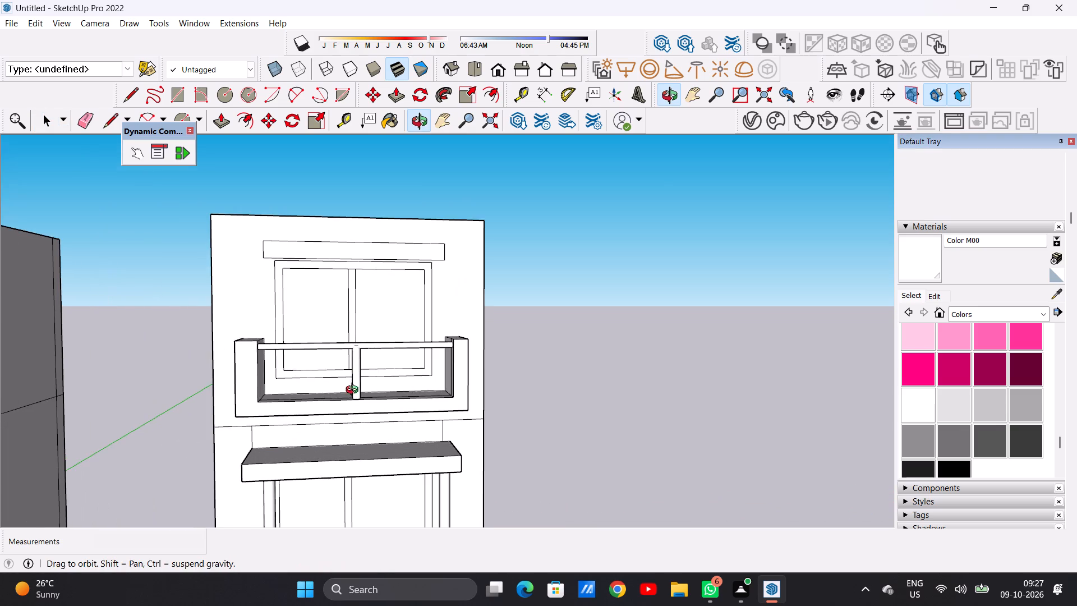
{"action": "middle_click_drag", "start_coordinate": [355, 391], "coordinate": [329, 461]}
{"action": "middle_click_drag", "start_coordinate": [408, 400], "coordinate": [410, 454]}
{"action": "scroll", "coordinate": [438, 385], "scroll_direction": "up", "scroll_amount": 8}
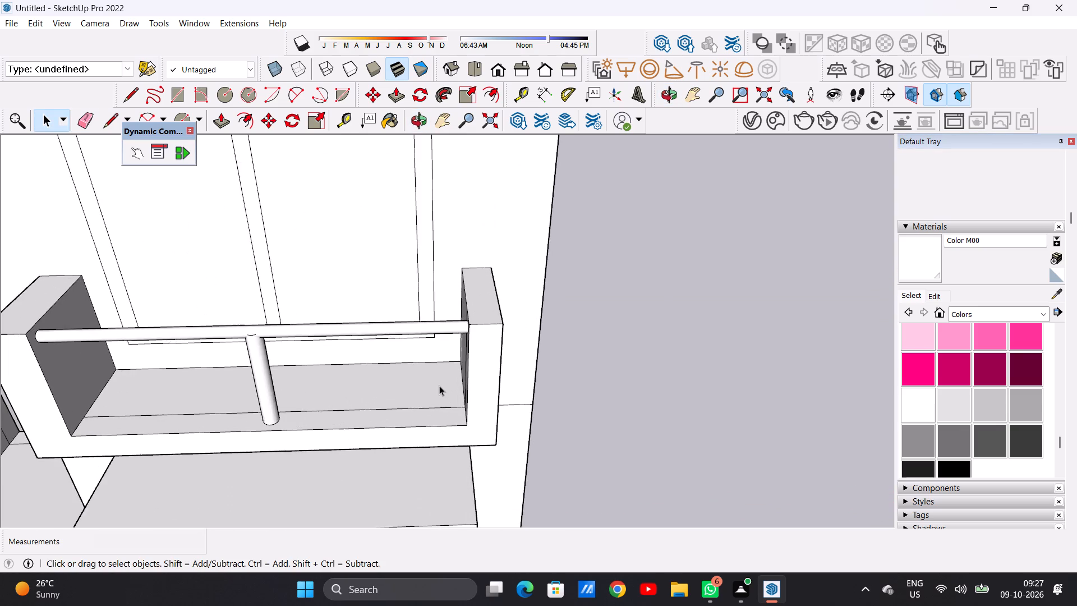
{"action": "middle_click_drag", "start_coordinate": [430, 404], "coordinate": [430, 467]}
{"action": "scroll", "coordinate": [435, 437], "scroll_direction": "up", "scroll_amount": 2}
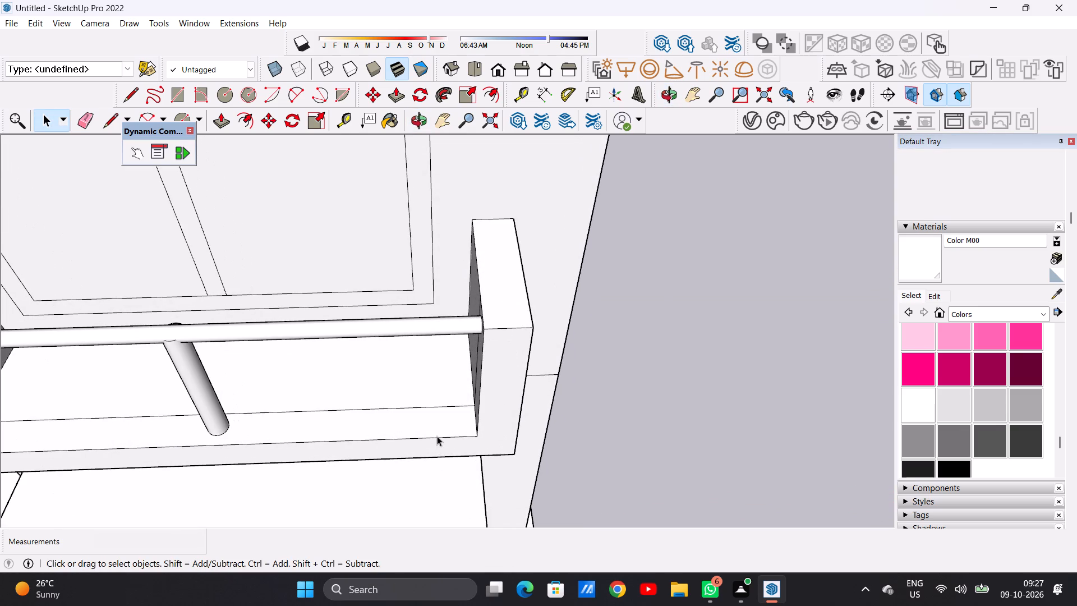
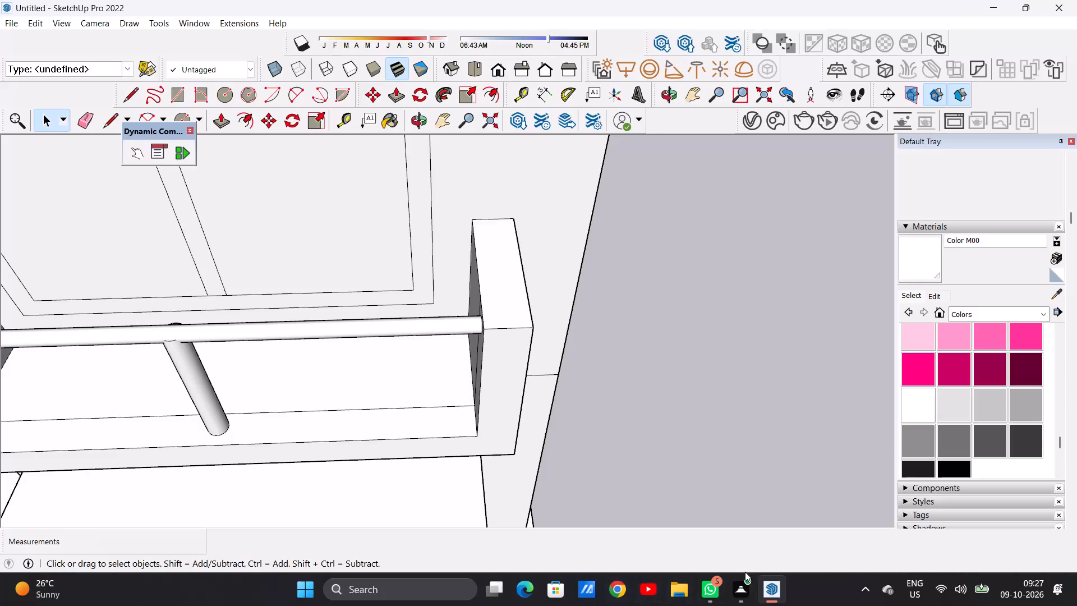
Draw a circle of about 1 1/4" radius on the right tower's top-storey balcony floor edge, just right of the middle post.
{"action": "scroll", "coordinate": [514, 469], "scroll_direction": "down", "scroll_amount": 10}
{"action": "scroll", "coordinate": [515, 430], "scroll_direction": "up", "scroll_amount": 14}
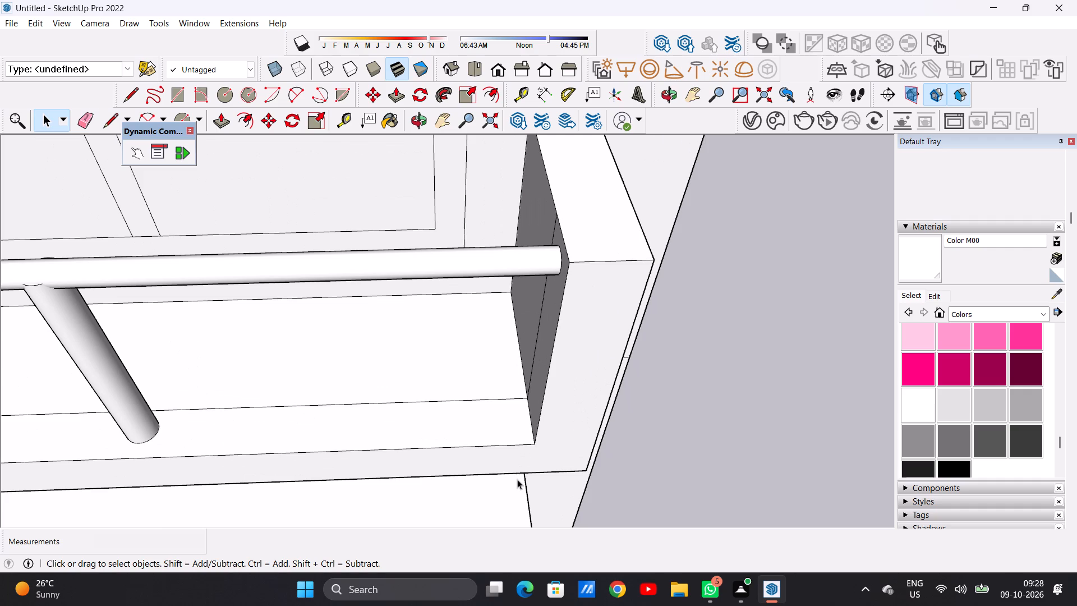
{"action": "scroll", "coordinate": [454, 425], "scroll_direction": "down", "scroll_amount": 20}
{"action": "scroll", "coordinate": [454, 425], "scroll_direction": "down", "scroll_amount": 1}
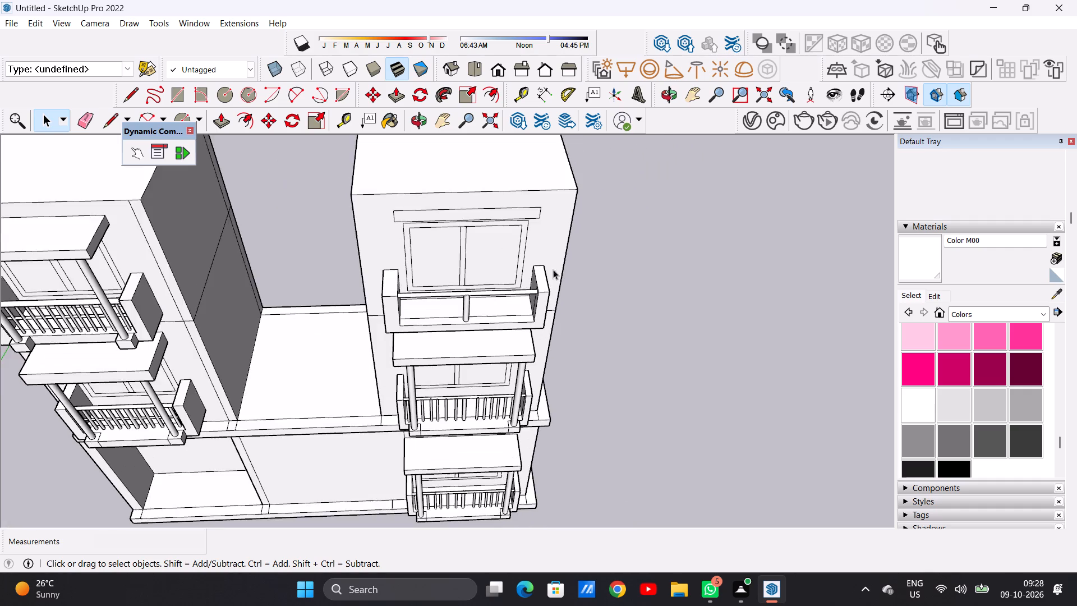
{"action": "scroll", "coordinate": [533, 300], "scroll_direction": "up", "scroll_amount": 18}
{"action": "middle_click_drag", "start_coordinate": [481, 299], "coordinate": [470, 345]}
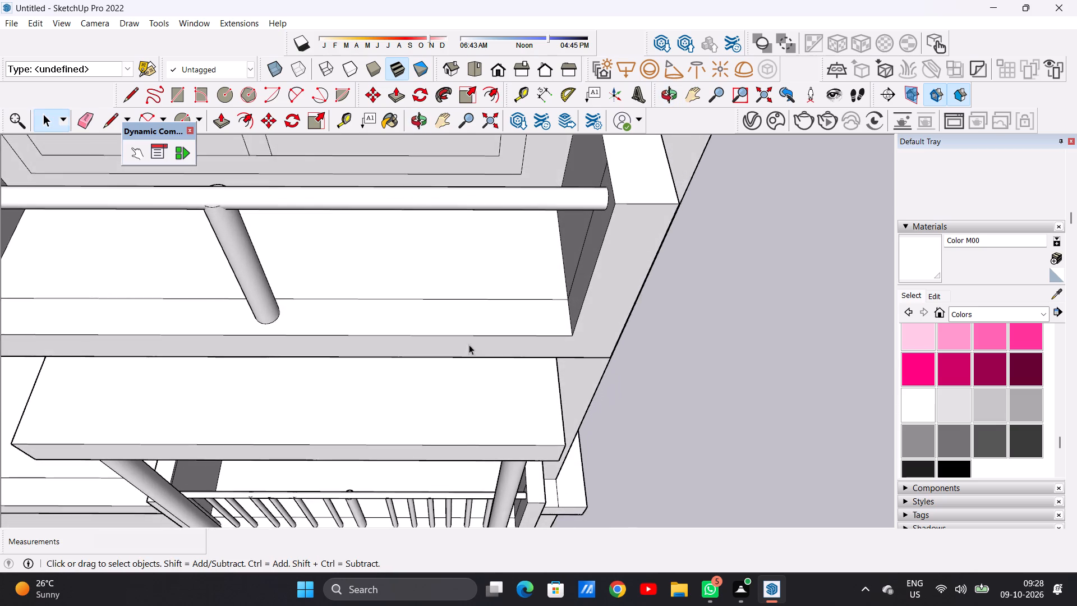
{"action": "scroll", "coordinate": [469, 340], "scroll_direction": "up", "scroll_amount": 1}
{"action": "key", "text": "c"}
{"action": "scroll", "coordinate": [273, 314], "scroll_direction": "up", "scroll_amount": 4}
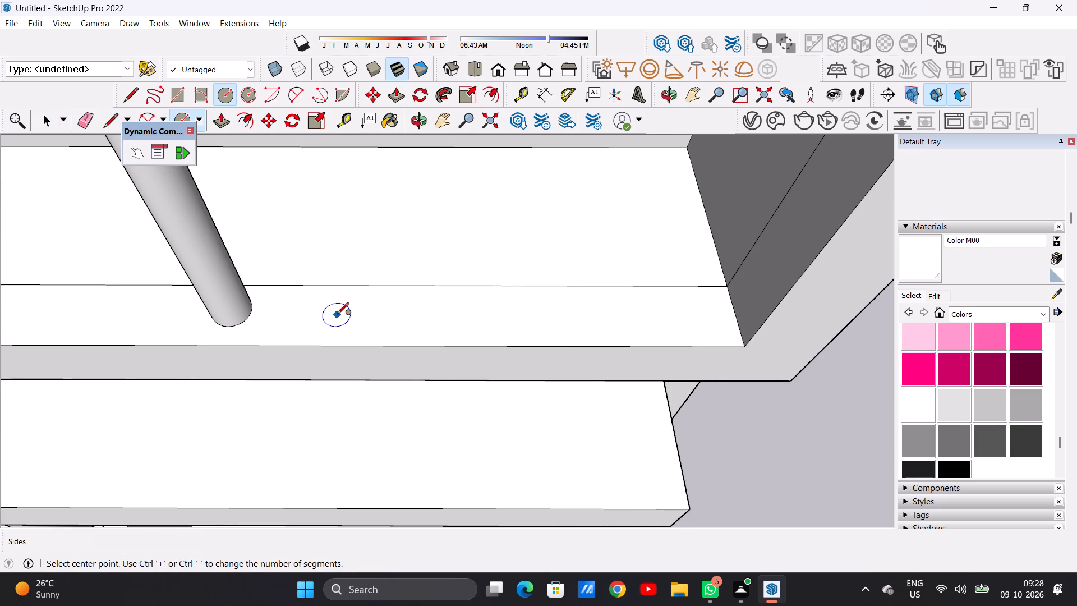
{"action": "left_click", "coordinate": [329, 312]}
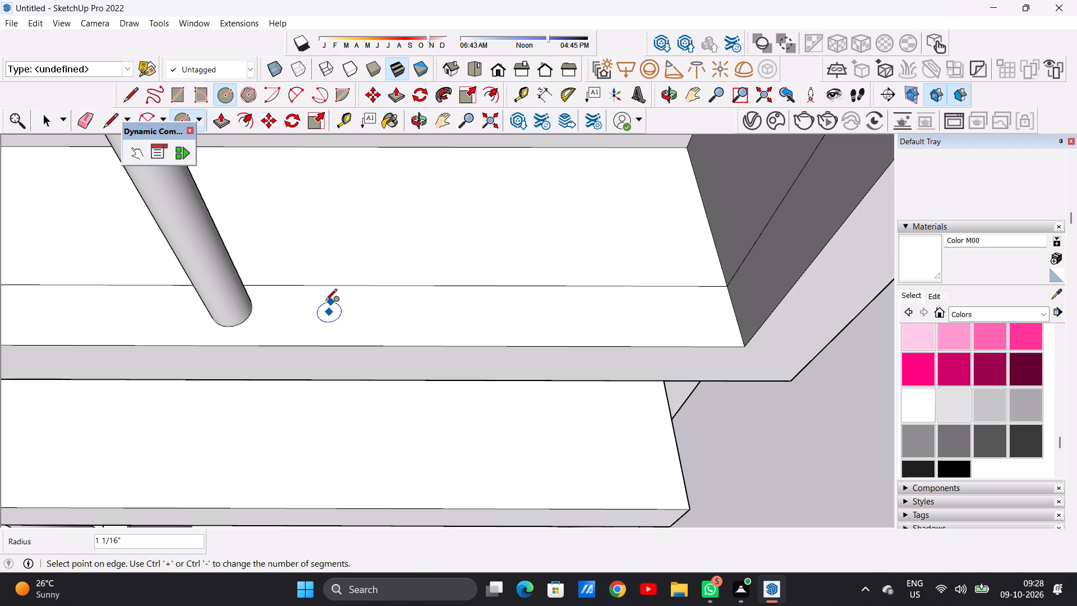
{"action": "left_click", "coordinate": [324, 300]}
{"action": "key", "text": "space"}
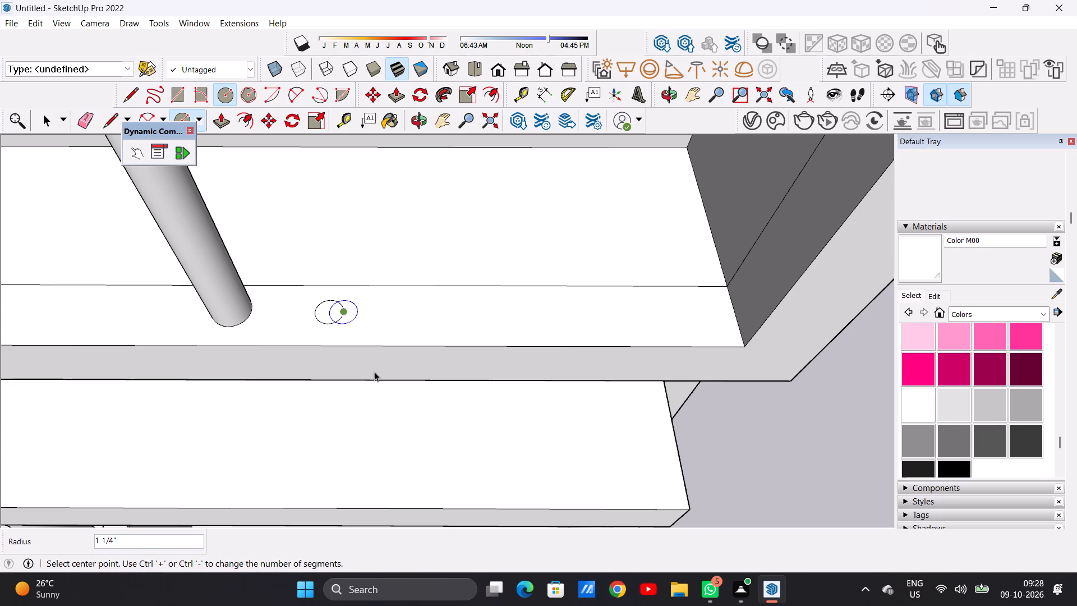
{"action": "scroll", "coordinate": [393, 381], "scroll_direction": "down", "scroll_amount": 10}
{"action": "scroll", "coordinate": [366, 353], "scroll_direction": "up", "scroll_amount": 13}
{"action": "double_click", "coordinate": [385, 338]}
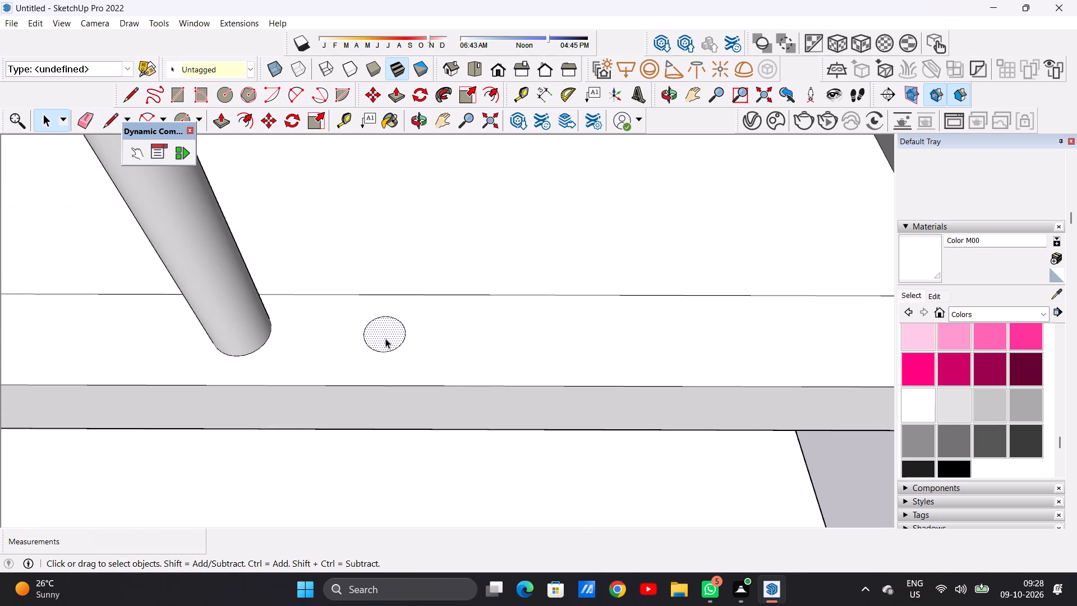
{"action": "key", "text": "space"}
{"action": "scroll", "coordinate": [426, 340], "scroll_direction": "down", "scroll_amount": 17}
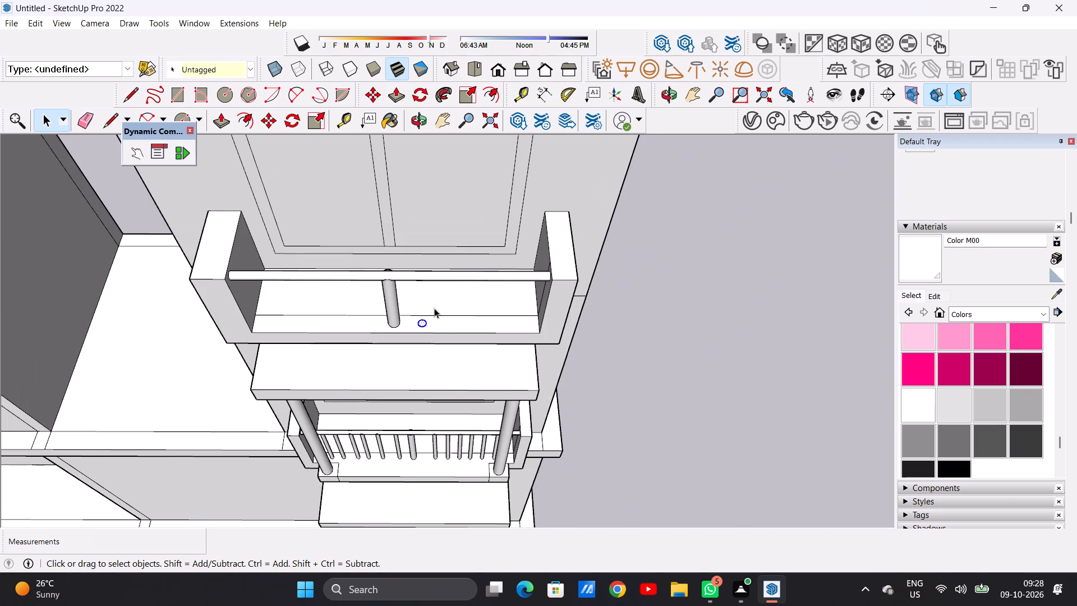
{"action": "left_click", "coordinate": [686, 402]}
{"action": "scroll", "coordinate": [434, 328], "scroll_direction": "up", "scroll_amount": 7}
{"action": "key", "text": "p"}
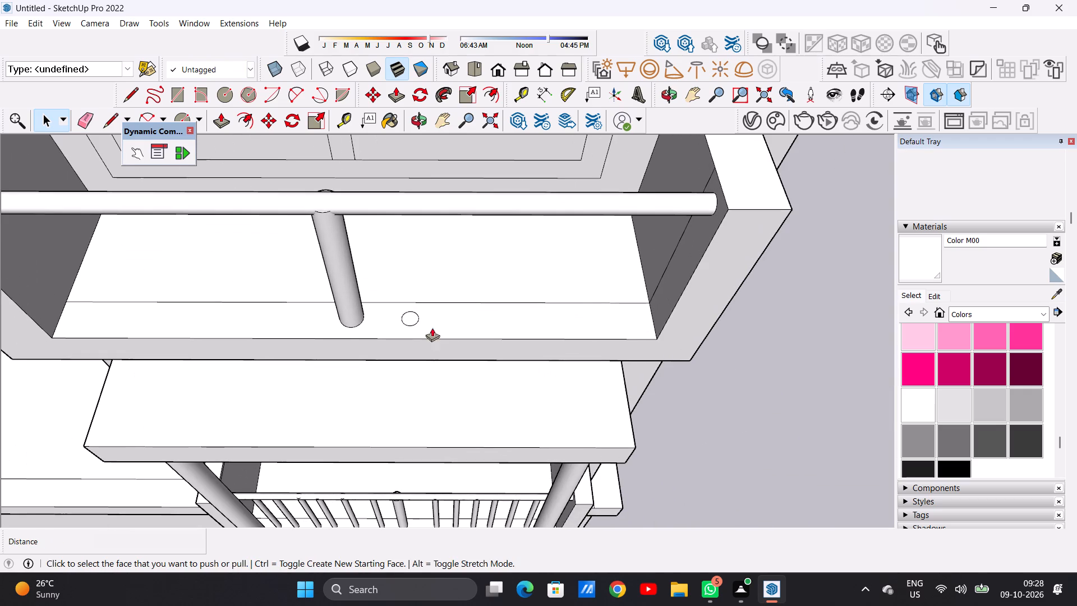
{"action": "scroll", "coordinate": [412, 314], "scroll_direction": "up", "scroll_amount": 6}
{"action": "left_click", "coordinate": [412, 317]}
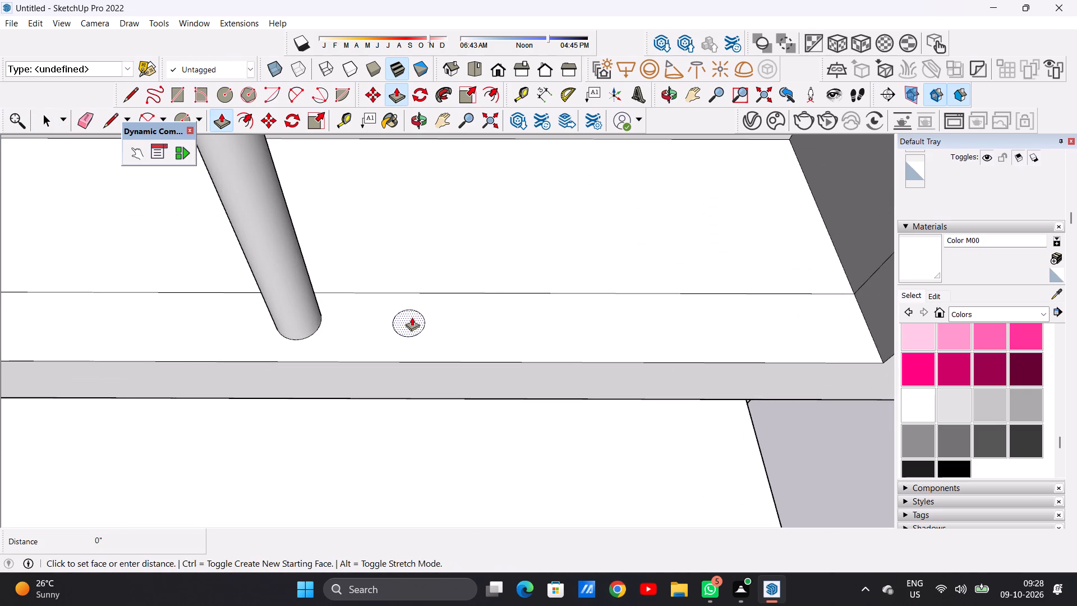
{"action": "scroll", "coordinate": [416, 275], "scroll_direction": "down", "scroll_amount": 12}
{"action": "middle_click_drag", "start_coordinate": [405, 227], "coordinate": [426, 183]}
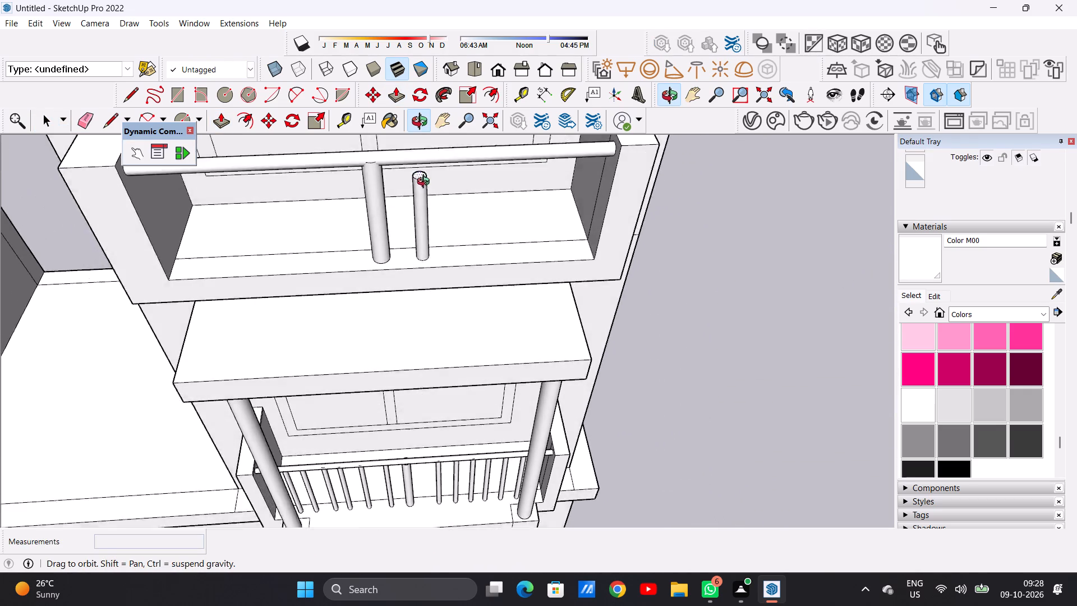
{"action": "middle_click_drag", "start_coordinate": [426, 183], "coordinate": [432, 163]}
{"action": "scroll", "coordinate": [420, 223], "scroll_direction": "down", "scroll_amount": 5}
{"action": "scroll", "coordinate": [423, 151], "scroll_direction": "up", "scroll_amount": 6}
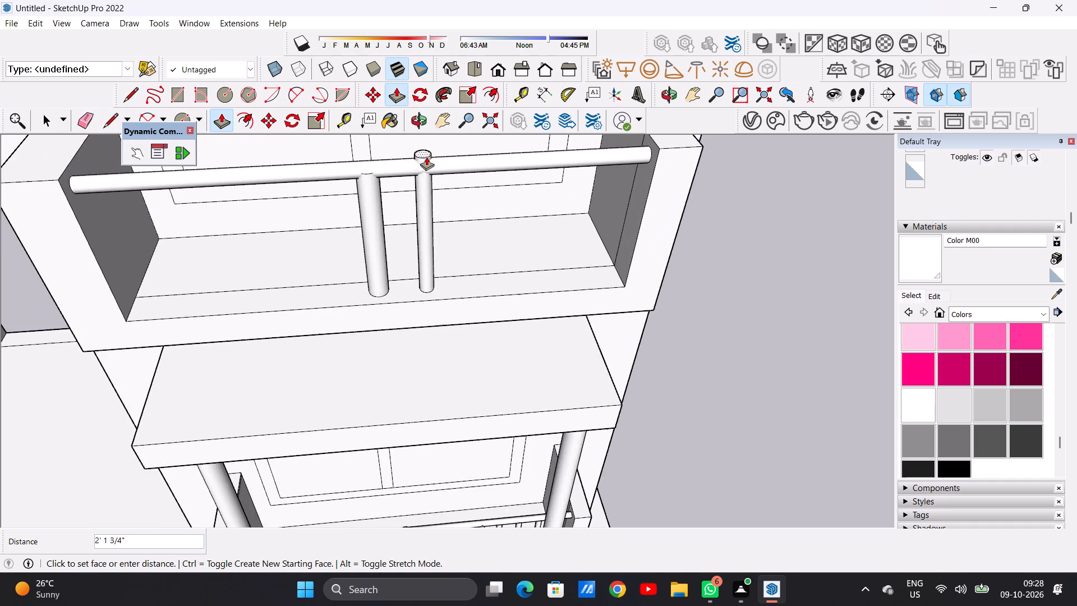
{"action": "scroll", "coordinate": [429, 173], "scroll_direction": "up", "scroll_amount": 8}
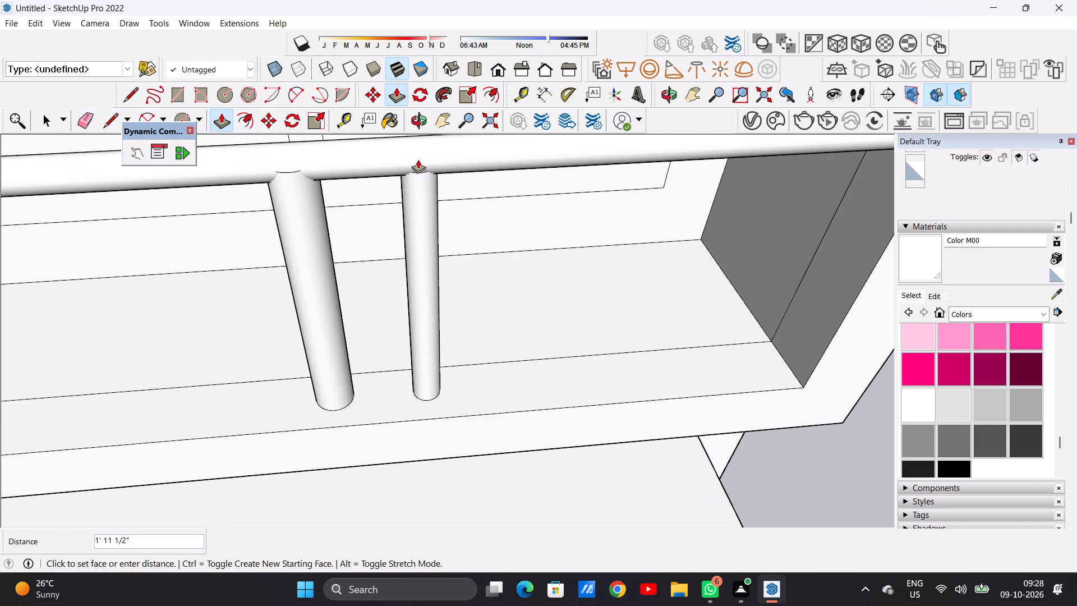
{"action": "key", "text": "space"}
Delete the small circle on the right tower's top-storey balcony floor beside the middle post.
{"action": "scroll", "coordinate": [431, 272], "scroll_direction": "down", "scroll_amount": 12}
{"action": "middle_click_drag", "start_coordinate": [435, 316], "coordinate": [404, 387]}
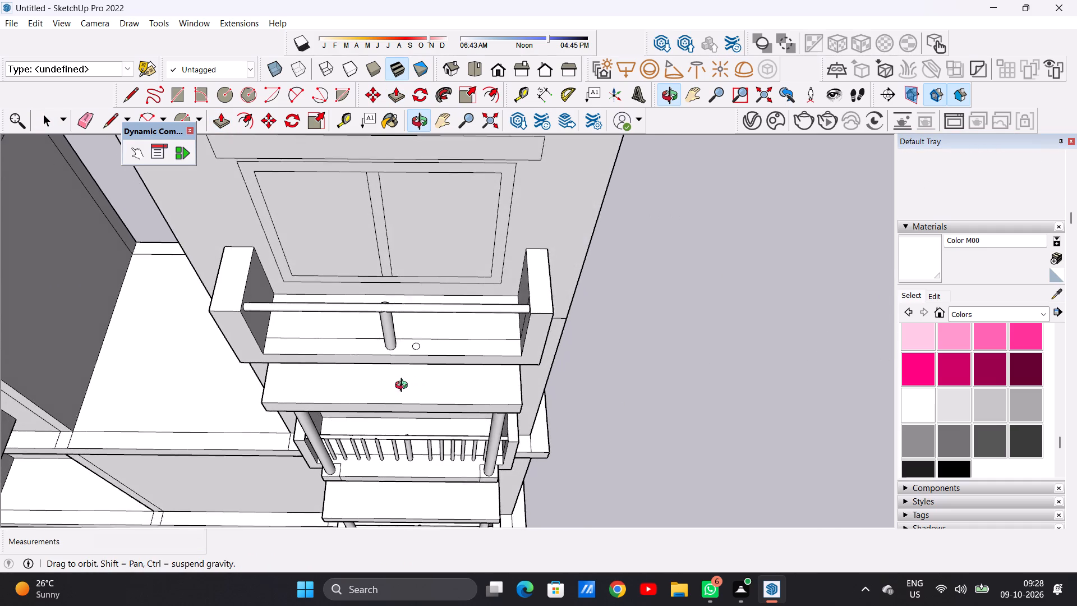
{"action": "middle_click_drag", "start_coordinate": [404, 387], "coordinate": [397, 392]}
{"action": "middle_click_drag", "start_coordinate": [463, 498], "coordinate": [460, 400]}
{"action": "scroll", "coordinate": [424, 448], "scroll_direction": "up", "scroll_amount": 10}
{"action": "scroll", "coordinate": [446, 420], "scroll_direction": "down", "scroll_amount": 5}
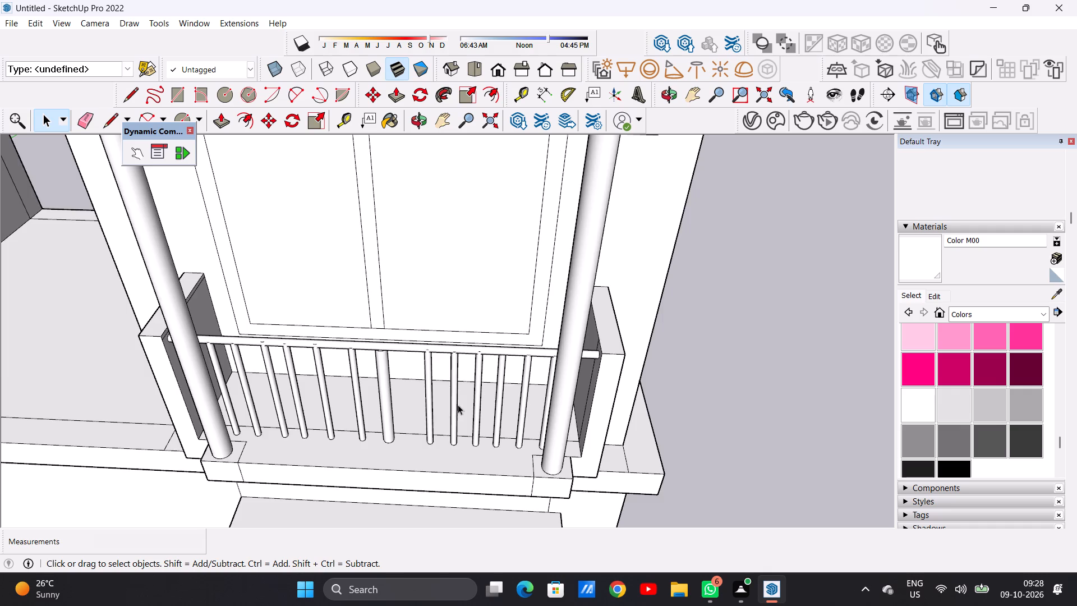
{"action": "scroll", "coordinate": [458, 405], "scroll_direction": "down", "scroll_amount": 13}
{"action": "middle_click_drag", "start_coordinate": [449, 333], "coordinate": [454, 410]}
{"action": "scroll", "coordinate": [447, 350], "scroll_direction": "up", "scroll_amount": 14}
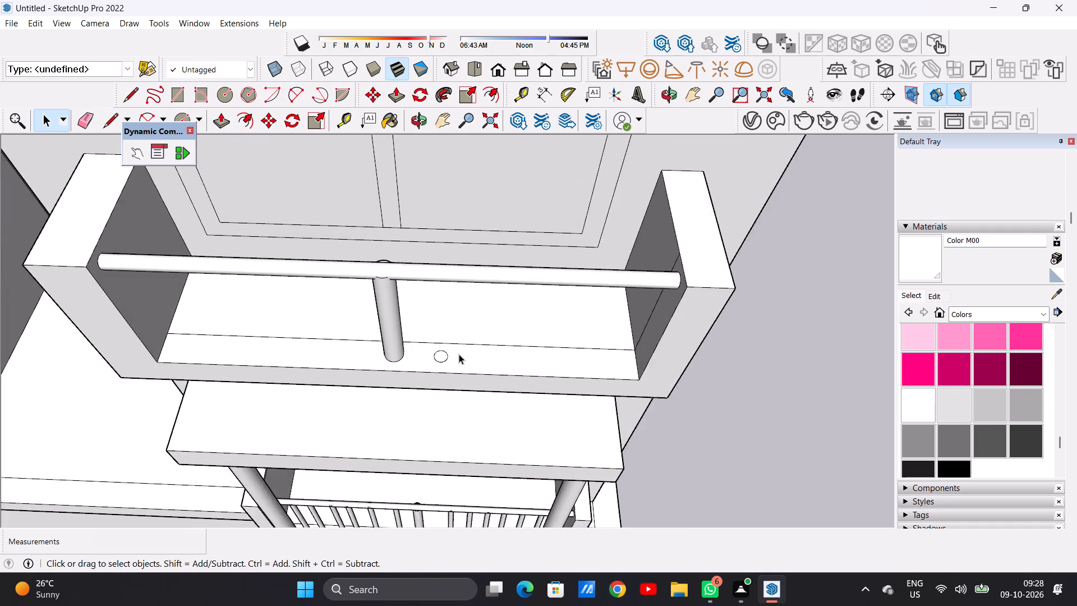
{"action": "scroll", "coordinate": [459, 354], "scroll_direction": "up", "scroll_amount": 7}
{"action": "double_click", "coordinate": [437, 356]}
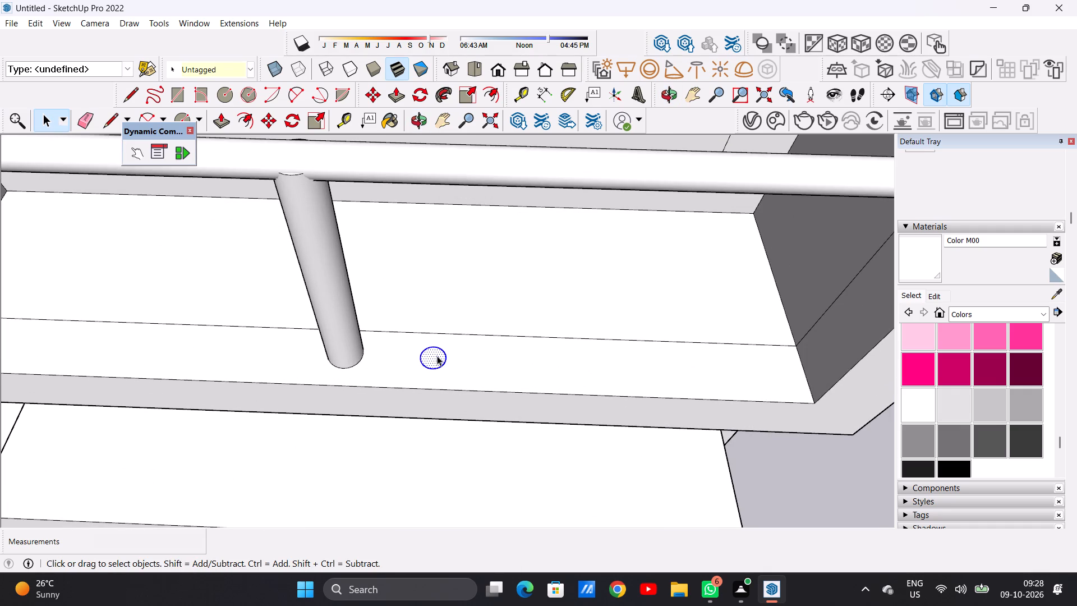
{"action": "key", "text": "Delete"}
Draw a circle of about 15/16" radius on the top-storey balcony's front floor strip, just right of the middle post.
{"action": "scroll", "coordinate": [437, 356], "scroll_direction": "up", "scroll_amount": 2}
{"action": "key", "text": "c"}
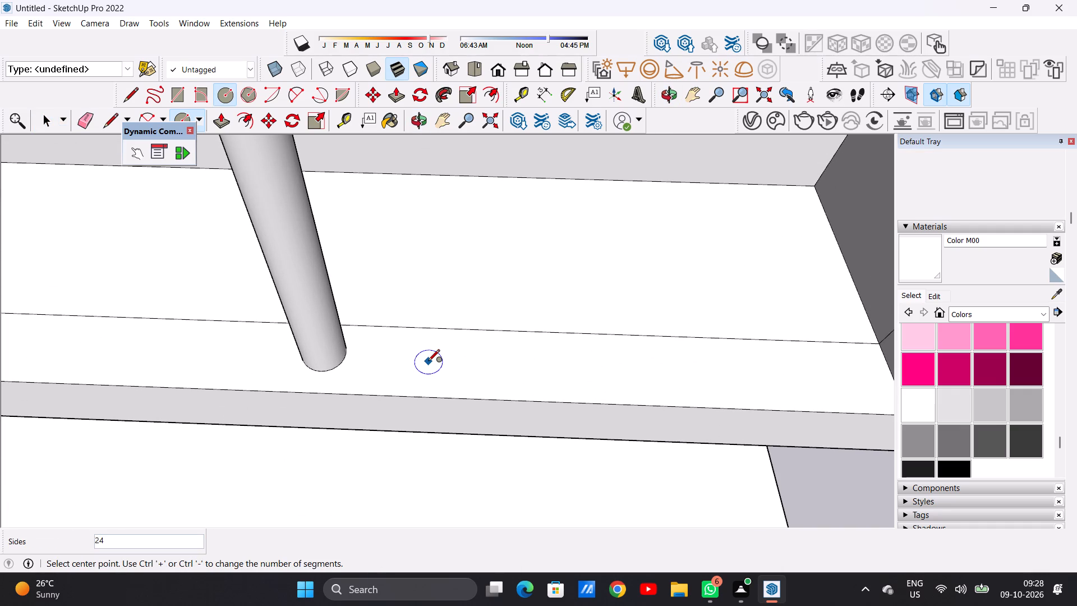
{"action": "left_click", "coordinate": [431, 358]}
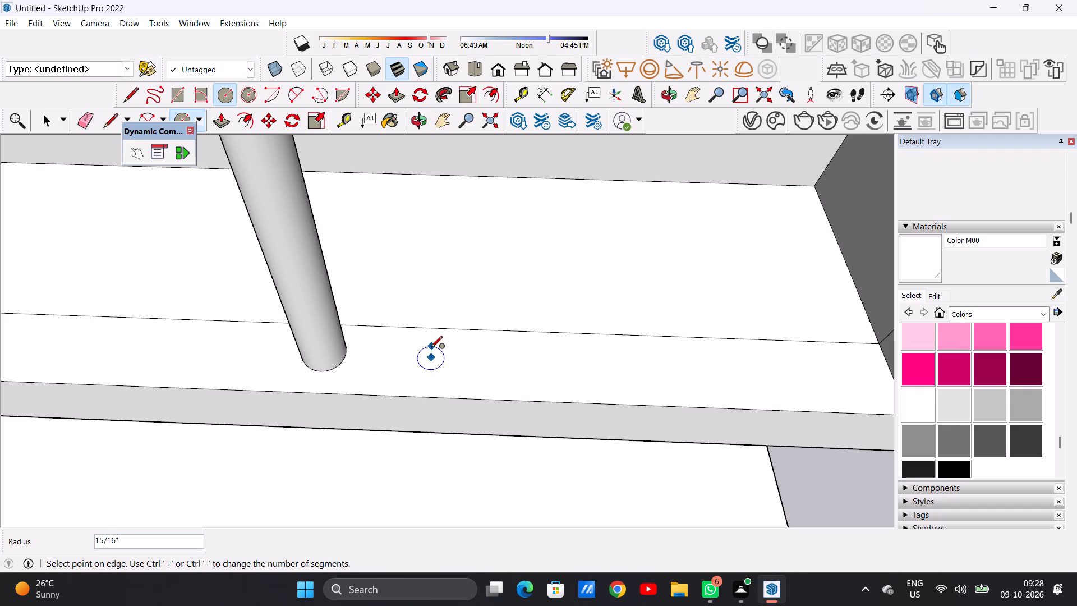
{"action": "left_click", "coordinate": [431, 347]}
{"action": "key", "text": "space"}
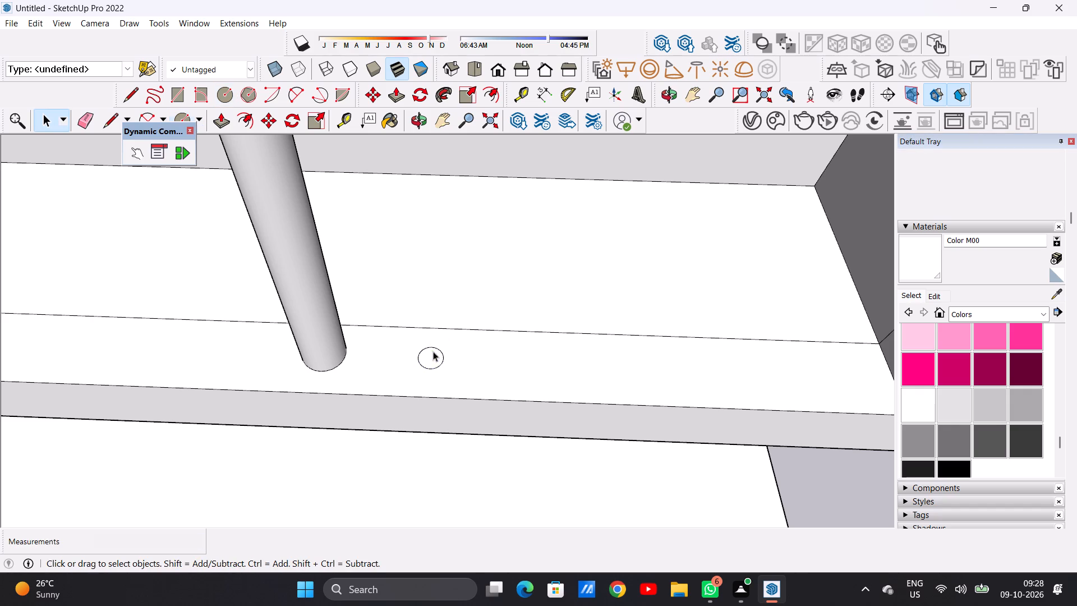
Copy the small circle along the front floor strip, placing five copies about 6" apart between it and the right side wall.
{"action": "double_click", "coordinate": [427, 360]}
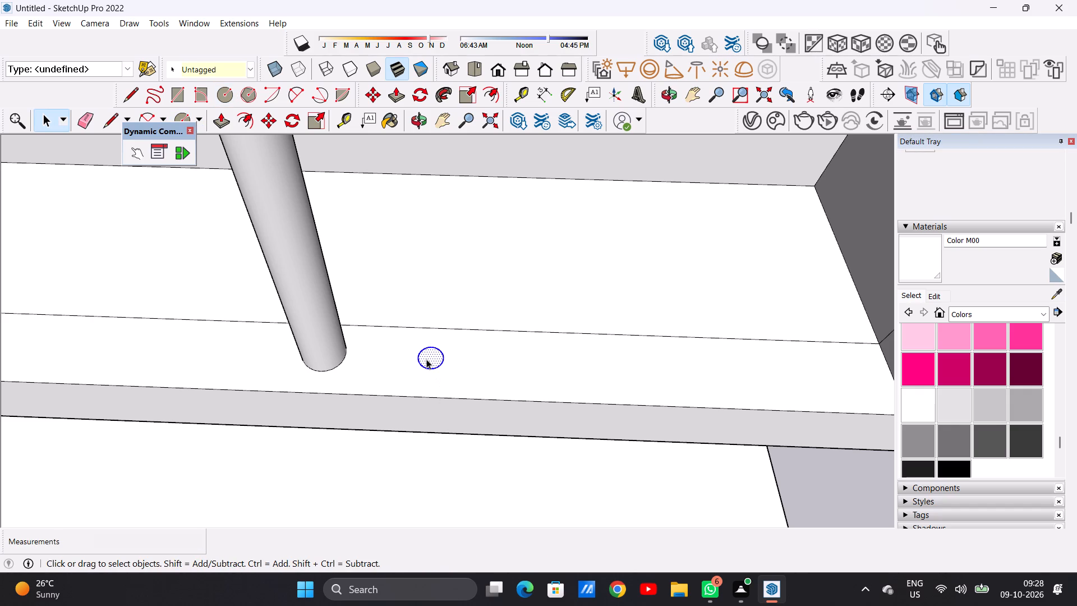
{"action": "key", "text": "m"}
{"action": "left_click", "coordinate": [438, 368]}
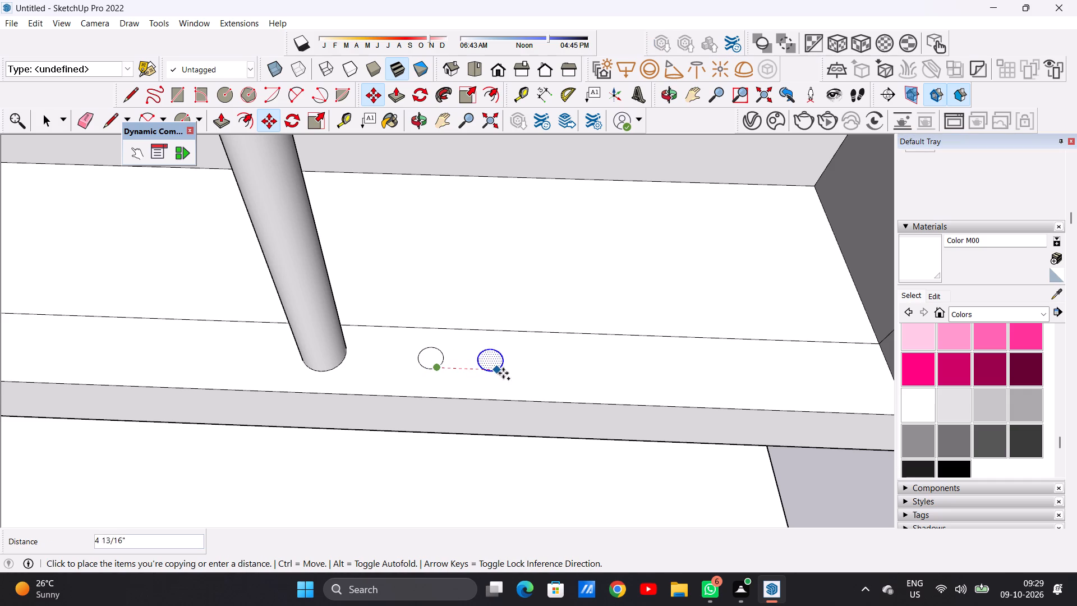
{"action": "scroll", "coordinate": [507, 374], "scroll_direction": "down", "scroll_amount": 3}
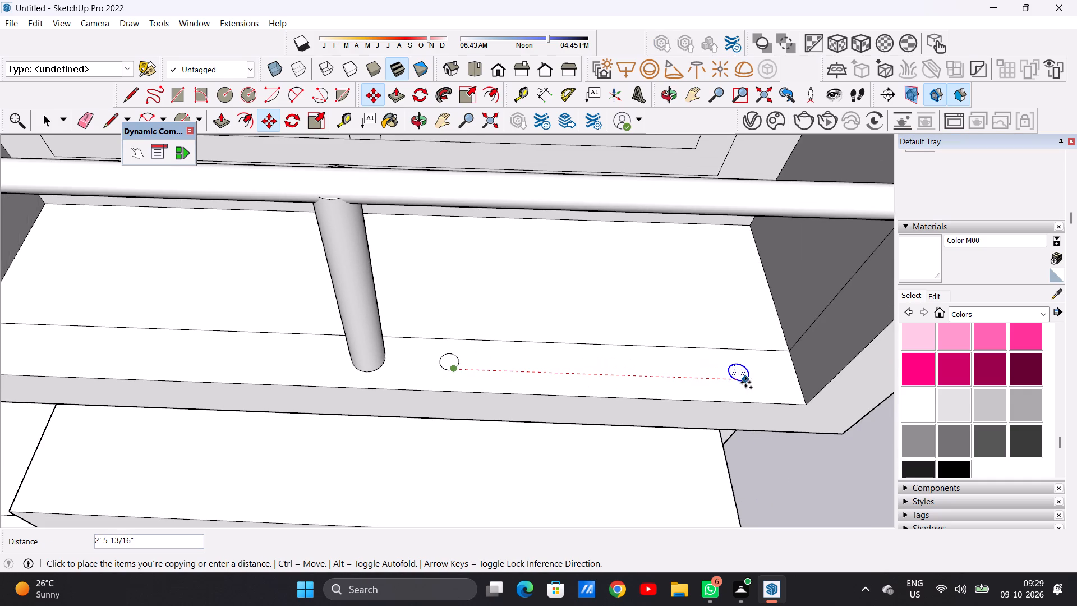
{"action": "left_click", "coordinate": [757, 378]}
{"action": "left_click", "coordinate": [757, 378]}
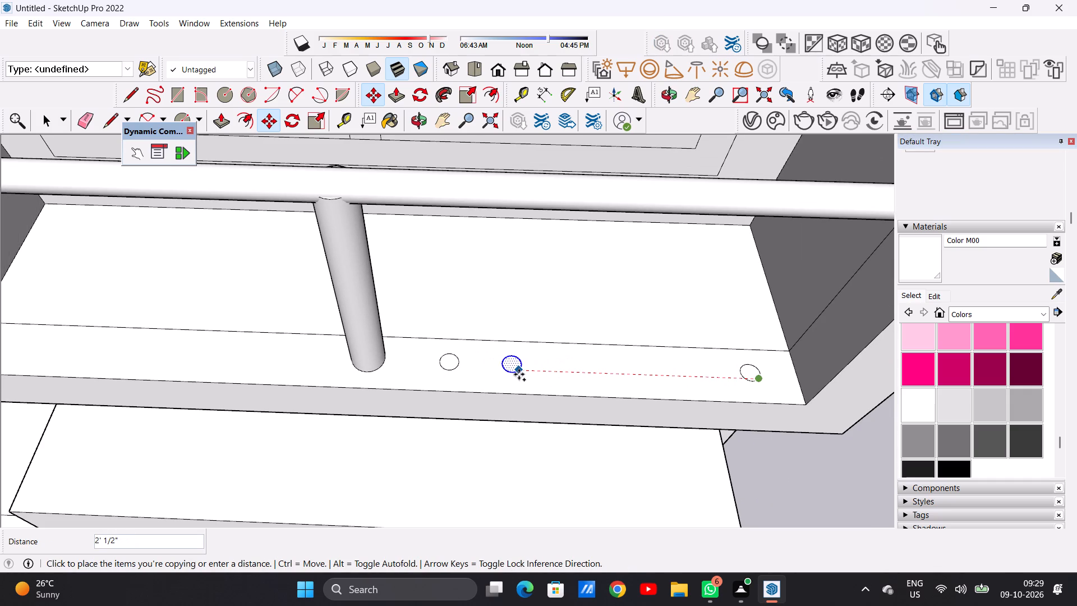
{"action": "left_click", "coordinate": [519, 374]}
{"action": "left_click", "coordinate": [519, 374]}
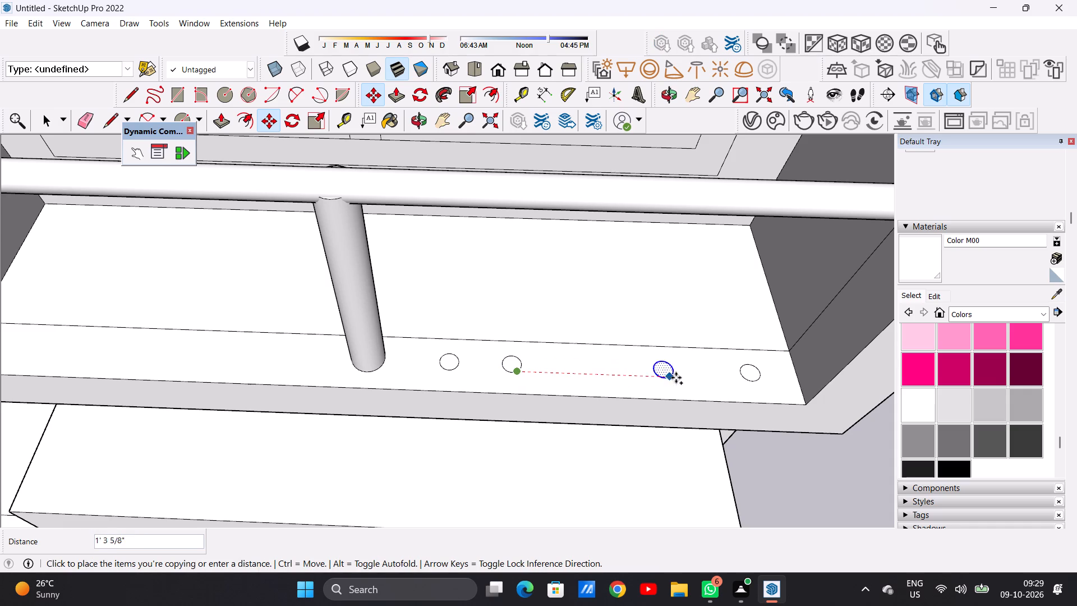
{"action": "left_click", "coordinate": [697, 378]}
{"action": "left_click", "coordinate": [697, 378]}
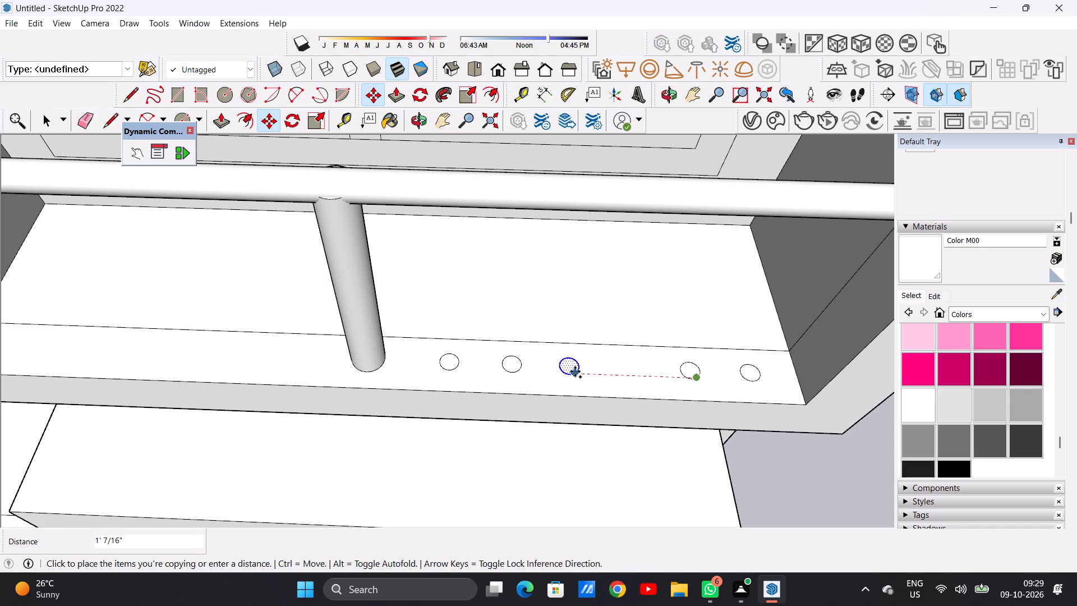
{"action": "left_click", "coordinate": [575, 371]}
{"action": "left_click", "coordinate": [575, 371]}
{"action": "left_click", "coordinate": [636, 377]}
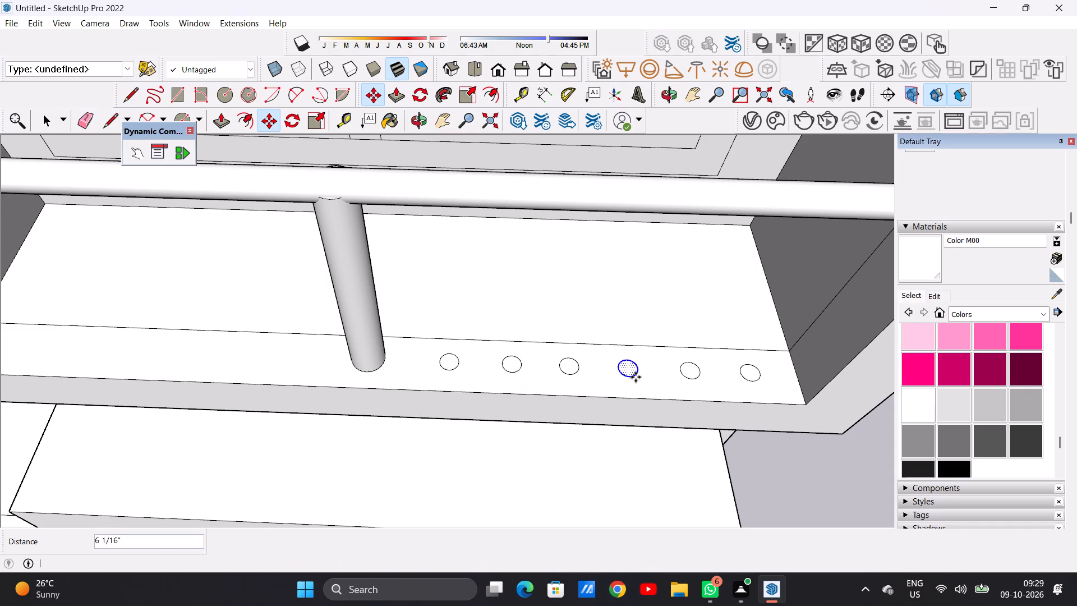
{"action": "key", "text": "space"}
Copy a baluster circle about 5' 6" along the front floor strip beside the left side wall, and another just left of the middle post.
{"action": "scroll", "coordinate": [587, 353], "scroll_direction": "down", "scroll_amount": 5}
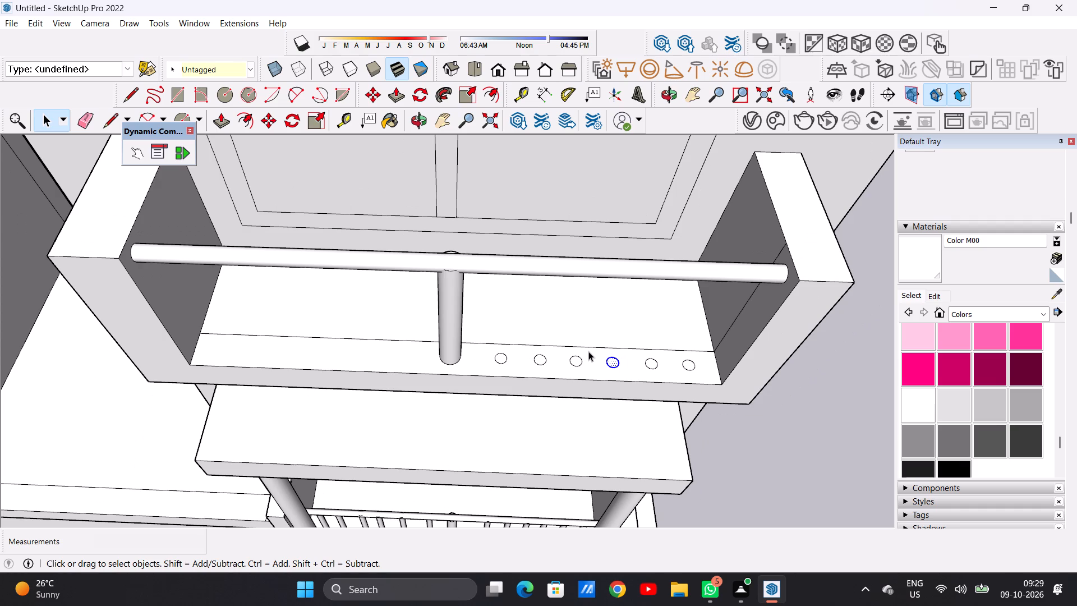
{"action": "scroll", "coordinate": [577, 362], "scroll_direction": "up", "scroll_amount": 1}
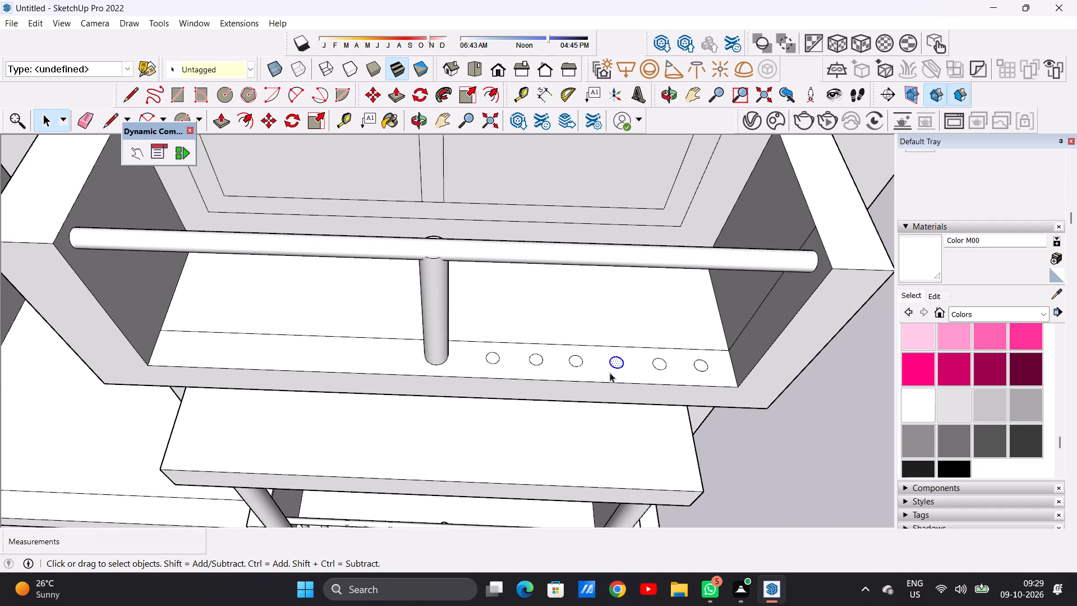
{"action": "key", "text": "m"}
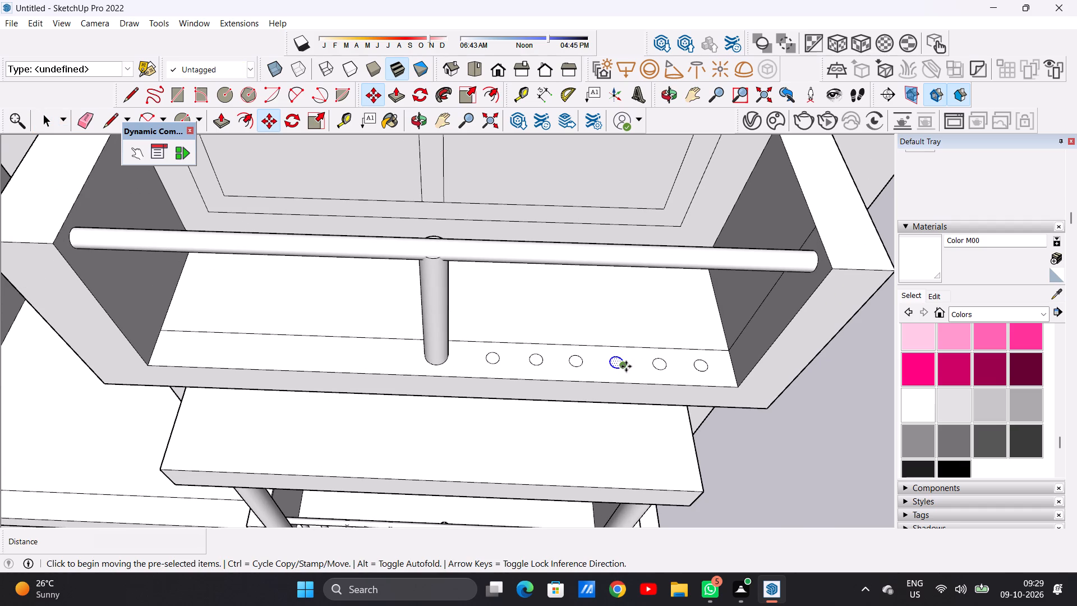
{"action": "left_click", "coordinate": [626, 366]}
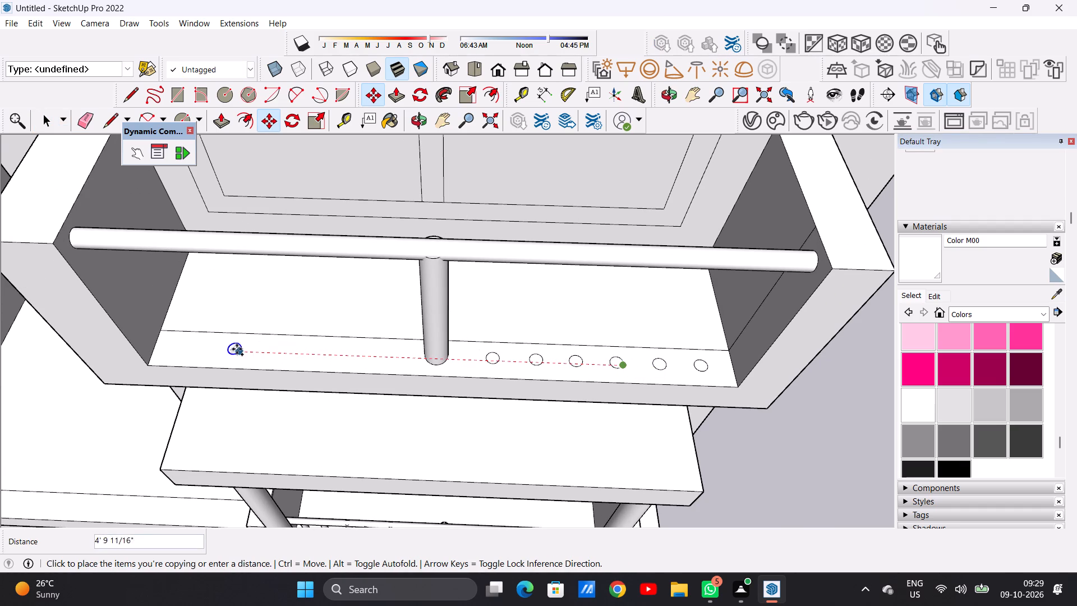
{"action": "left_click", "coordinate": [183, 354]}
{"action": "left_click", "coordinate": [183, 352]}
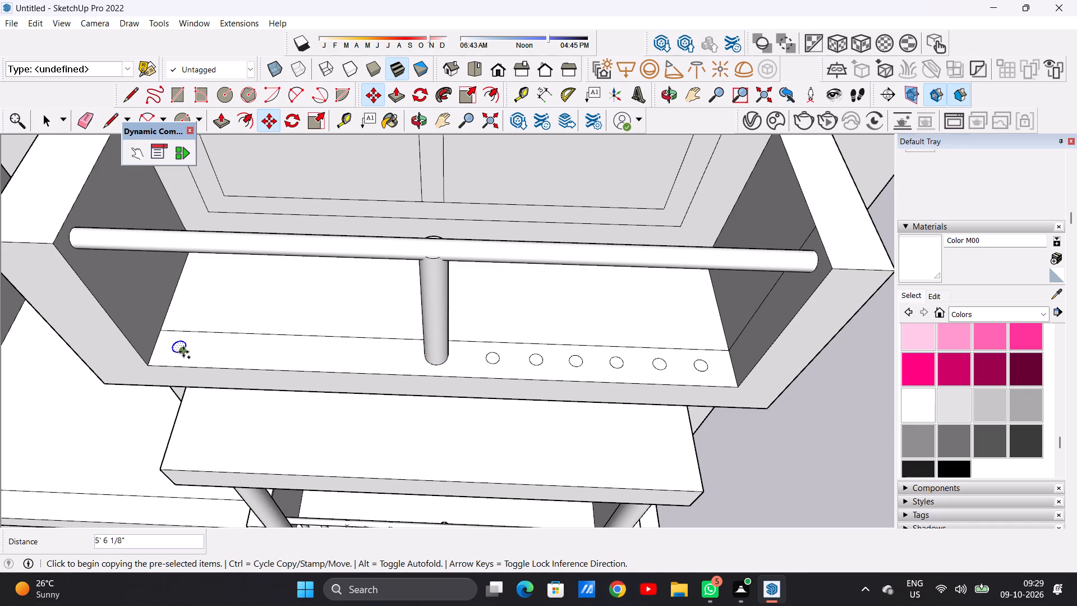
{"action": "left_click", "coordinate": [393, 357]}
Fill the gap between the two left-hand circles with four more copies, about 6 1/2" apart along the front floor strip.
{"action": "left_click", "coordinate": [392, 357]}
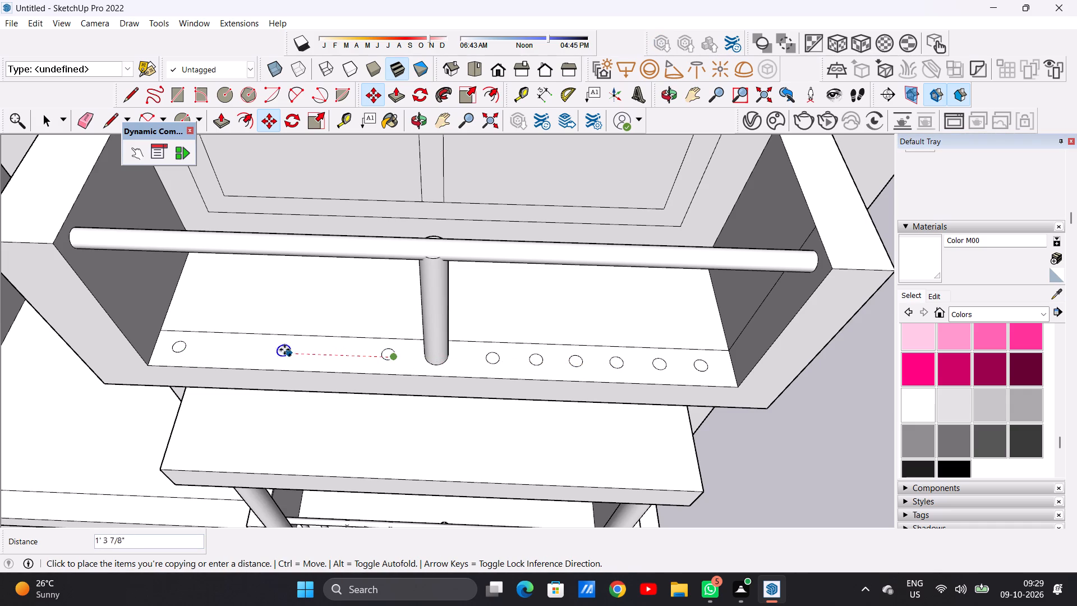
{"action": "left_click", "coordinate": [220, 350]}
{"action": "left_click", "coordinate": [220, 350]}
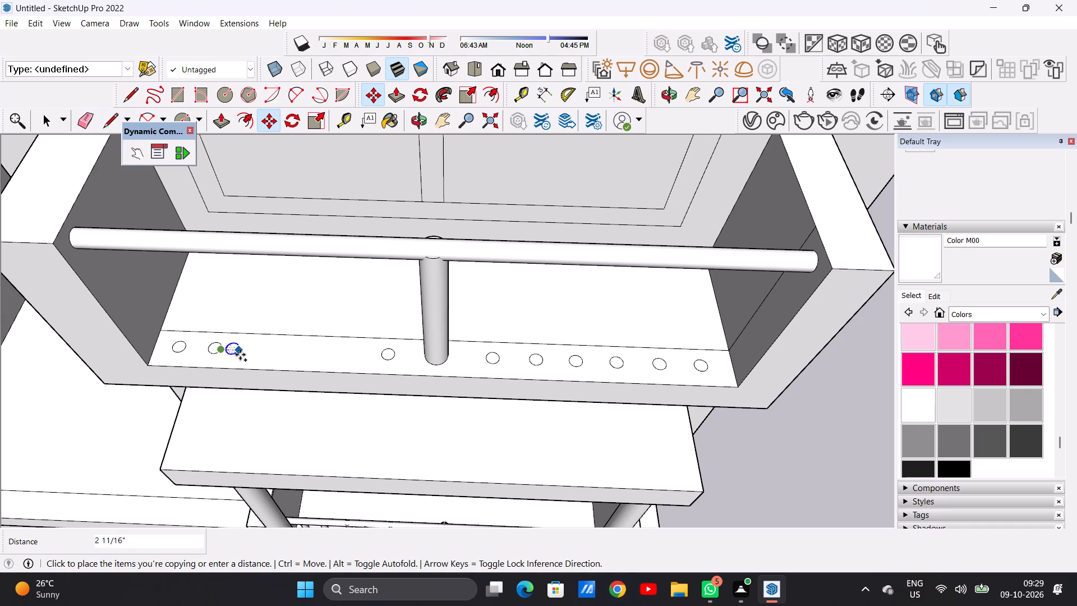
{"action": "left_click", "coordinate": [352, 358]}
{"action": "left_click", "coordinate": [352, 358]}
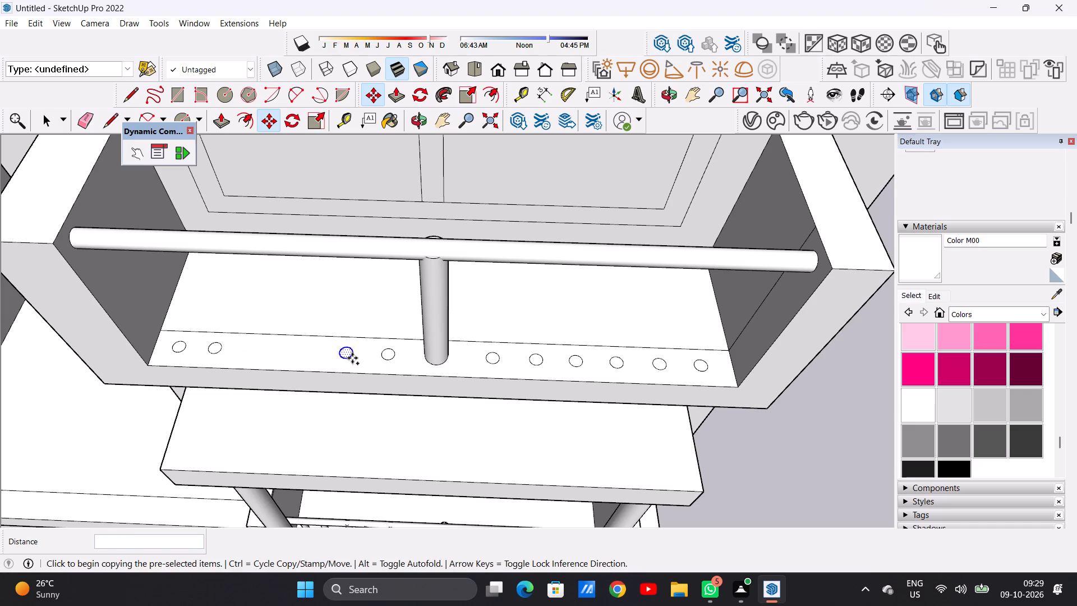
{"action": "left_click", "coordinate": [262, 356]}
{"action": "left_click", "coordinate": [262, 356]}
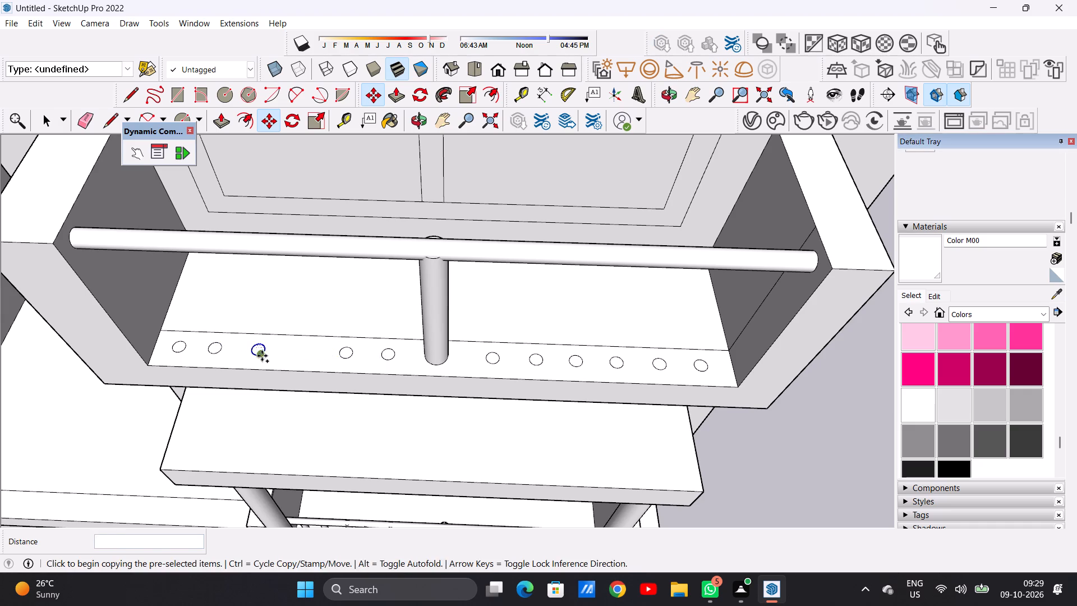
{"action": "left_click", "coordinate": [303, 357]}
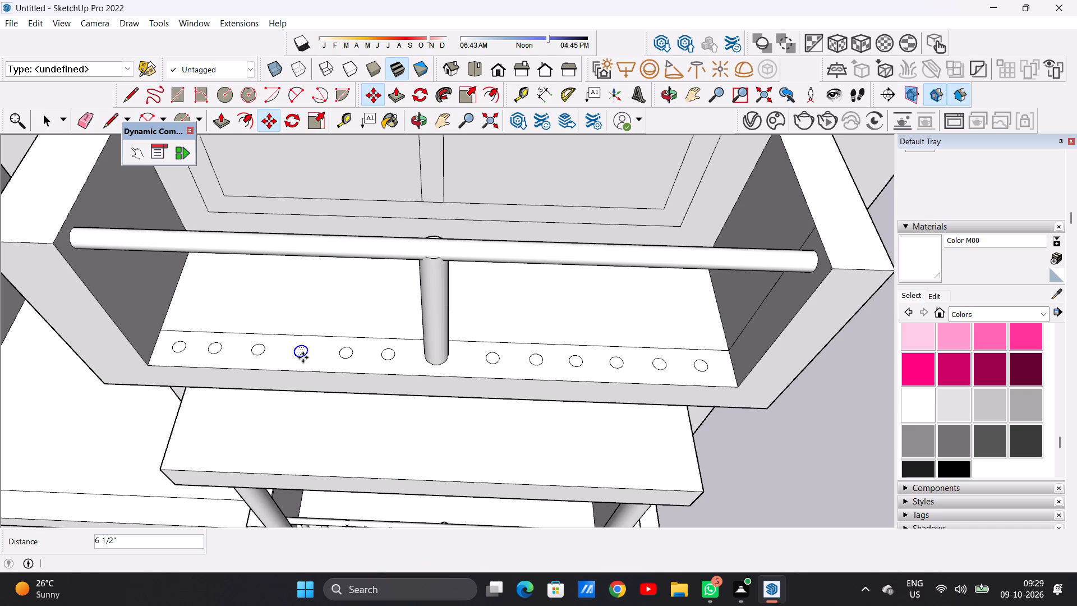
{"action": "key", "text": "space"}
{"action": "scroll", "coordinate": [335, 333], "scroll_direction": "down", "scroll_amount": 11}
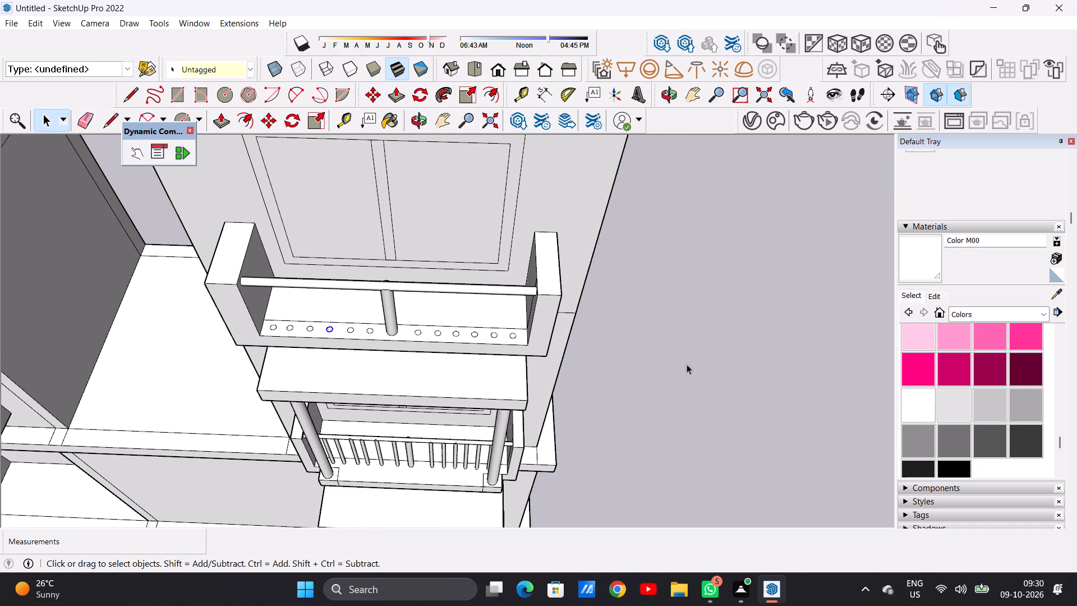
{"action": "left_click", "coordinate": [687, 360]}
Extrude the circle nearest the right side wall about 1' 11 5/8" up to the handrail as a baluster.
{"action": "scroll", "coordinate": [493, 321], "scroll_direction": "up", "scroll_amount": 17}
{"action": "key", "text": "p"}
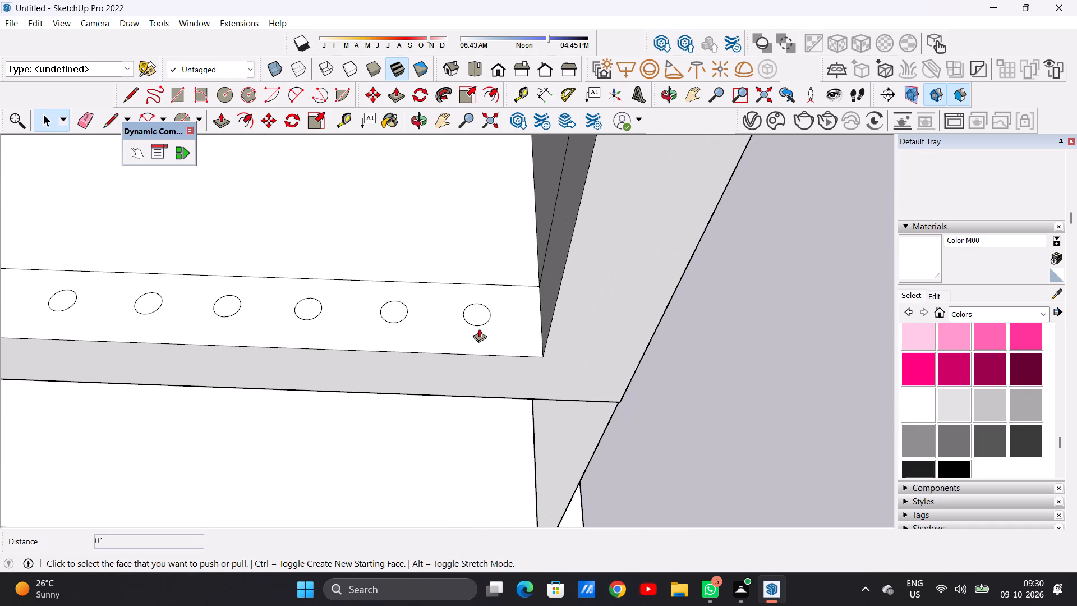
{"action": "scroll", "coordinate": [483, 309], "scroll_direction": "up", "scroll_amount": 3}
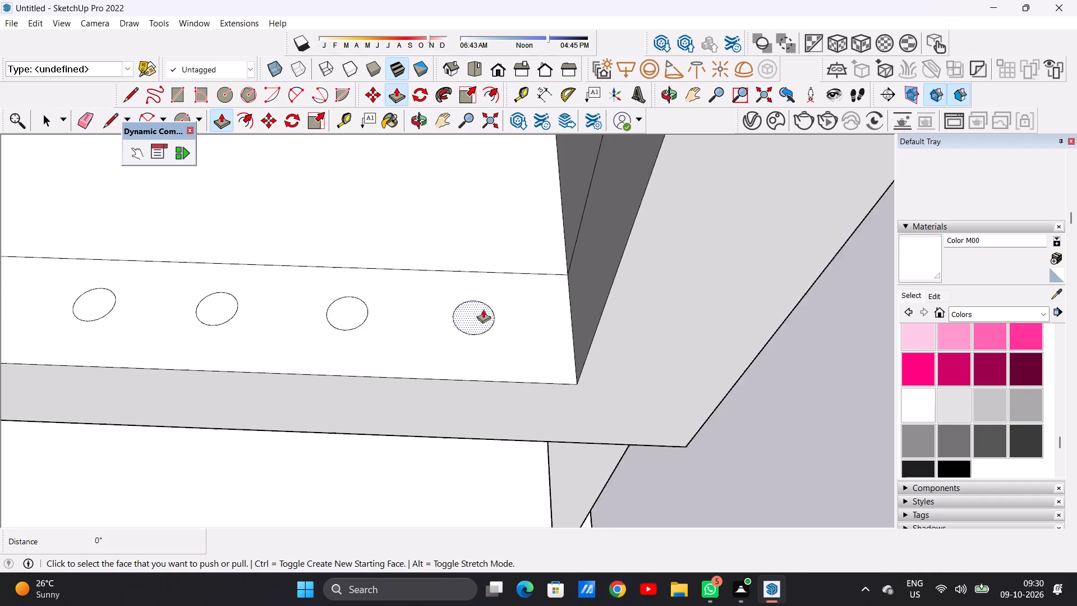
{"action": "scroll", "coordinate": [483, 309], "scroll_direction": "up", "scroll_amount": 3}
{"action": "left_click", "coordinate": [483, 309]}
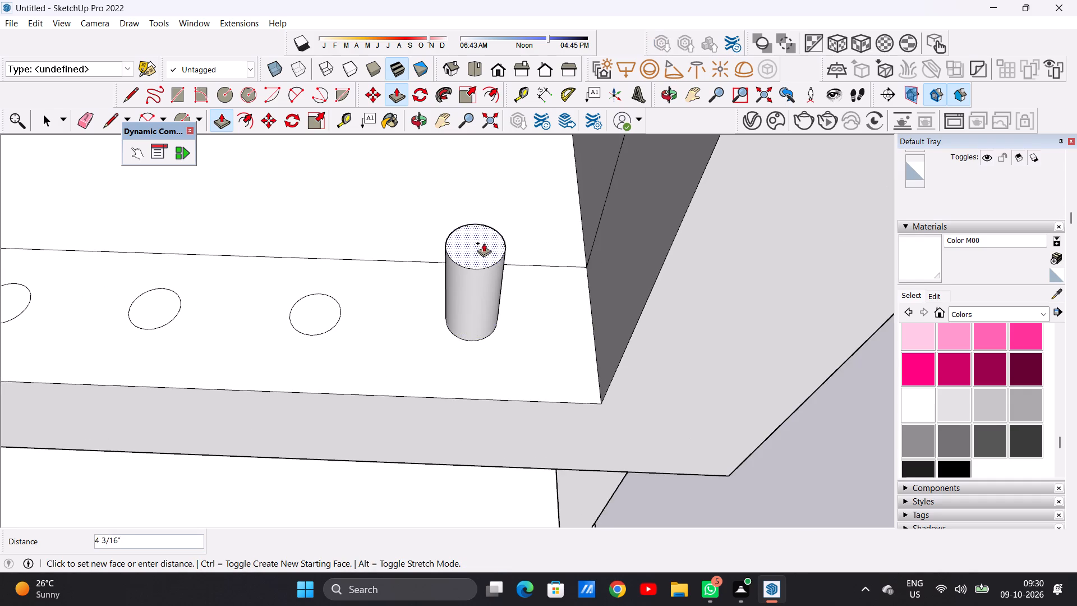
{"action": "scroll", "coordinate": [481, 263], "scroll_direction": "down", "scroll_amount": 19}
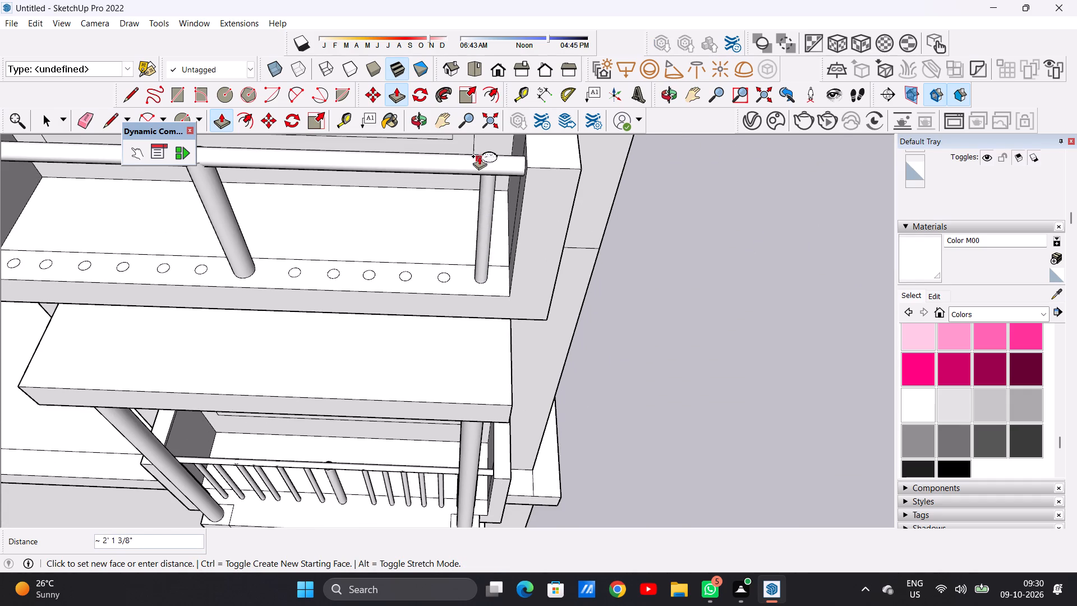
{"action": "scroll", "coordinate": [490, 165], "scroll_direction": "up", "scroll_amount": 4}
{"action": "left_click", "coordinate": [488, 165]}
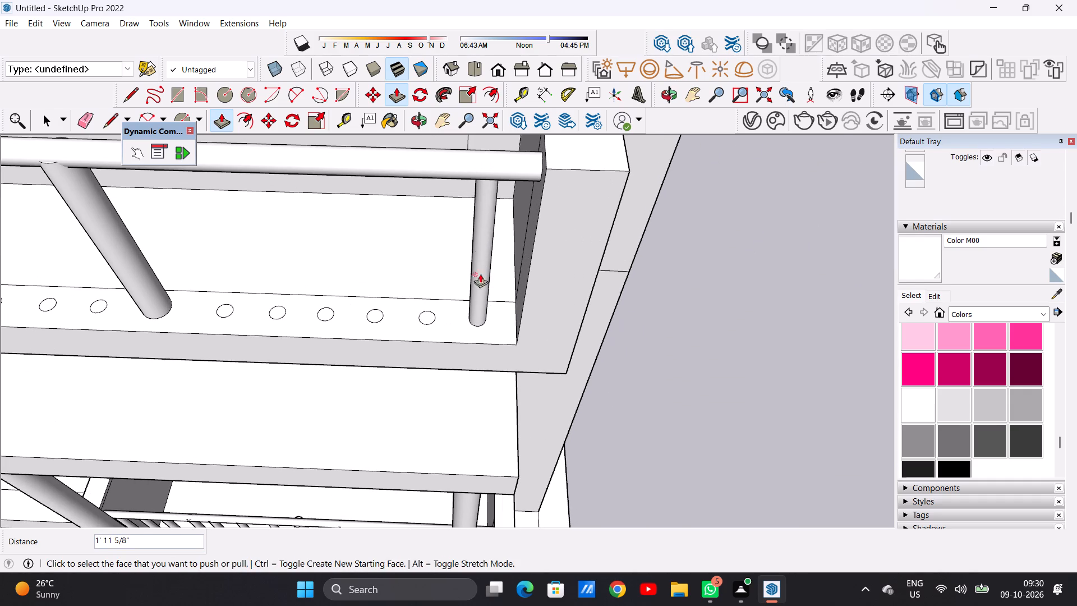
Extrude the second and third circles from the right side wall up to the handrail, about 1' 11 3/4" and 2' 13/16" high.
{"action": "middle_click_drag", "start_coordinate": [476, 270], "coordinate": [454, 192]}
{"action": "scroll", "coordinate": [457, 286], "scroll_direction": "up", "scroll_amount": 9}
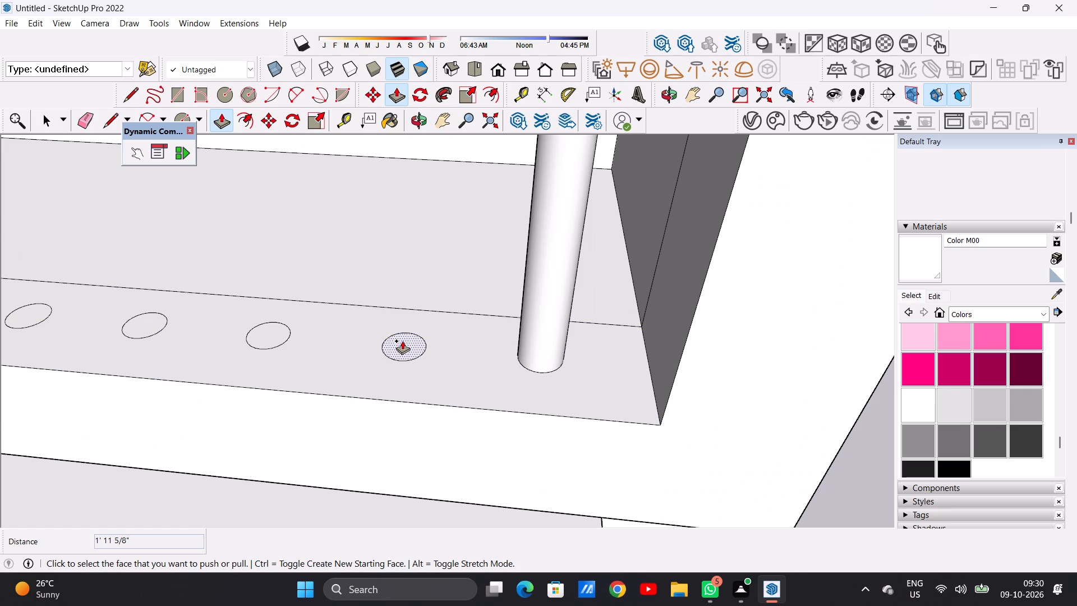
{"action": "left_click", "coordinate": [402, 341]}
{"action": "scroll", "coordinate": [416, 292], "scroll_direction": "down", "scroll_amount": 15}
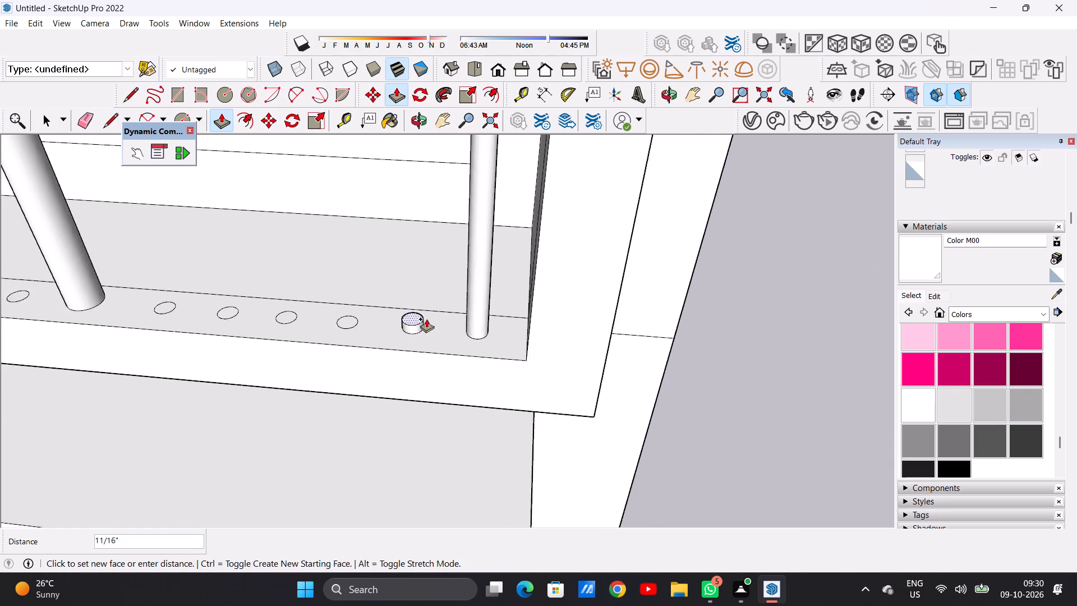
{"action": "scroll", "coordinate": [426, 319], "scroll_direction": "down", "scroll_amount": 5}
{"action": "scroll", "coordinate": [421, 206], "scroll_direction": "up", "scroll_amount": 6}
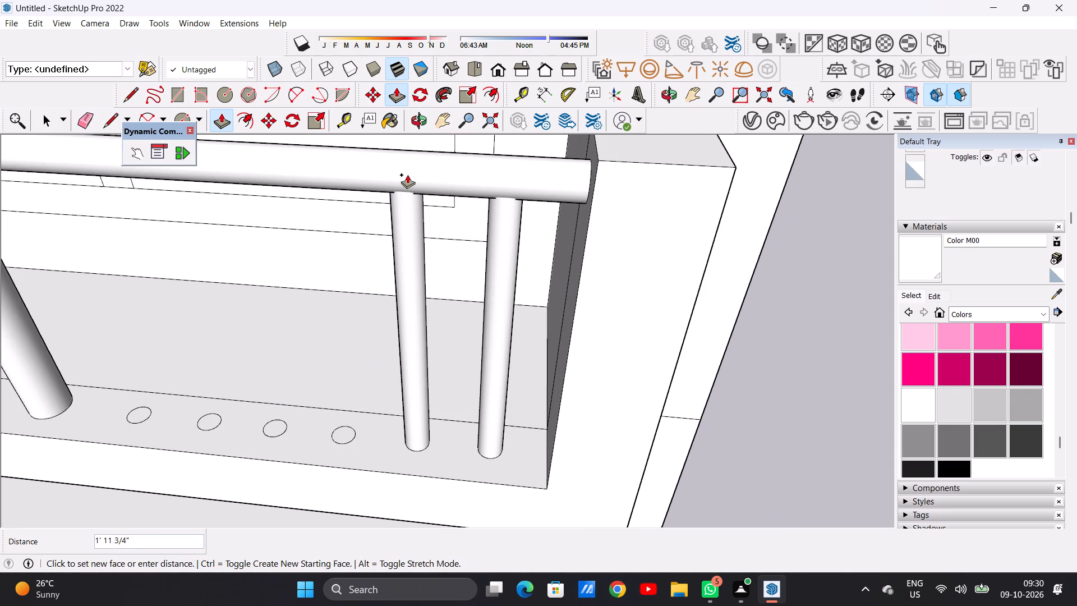
{"action": "left_click", "coordinate": [407, 175]}
{"action": "scroll", "coordinate": [372, 415], "scroll_direction": "up", "scroll_amount": 9}
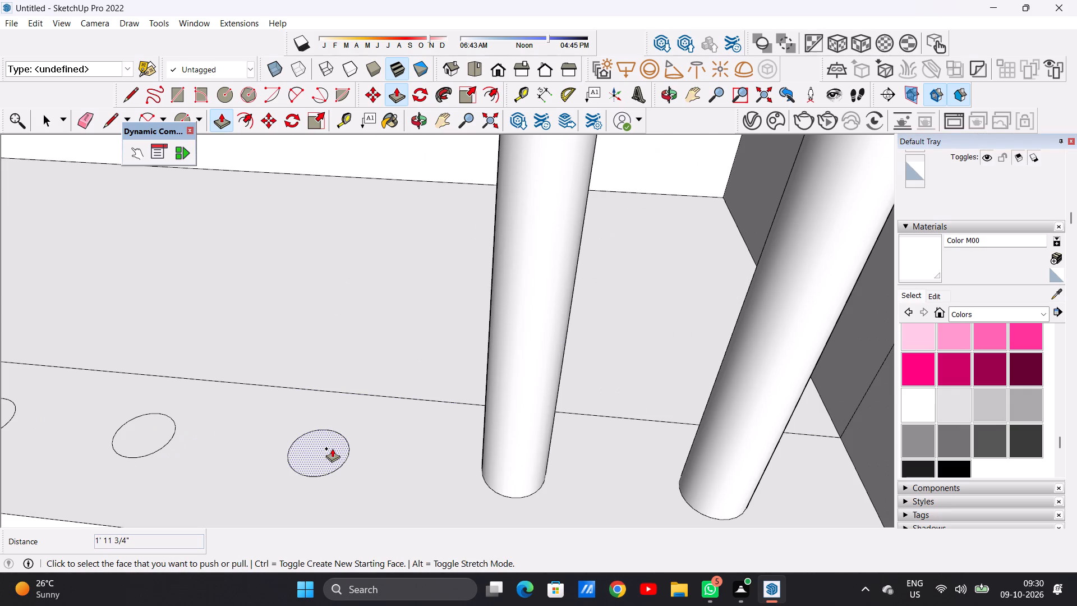
{"action": "left_click", "coordinate": [332, 448]}
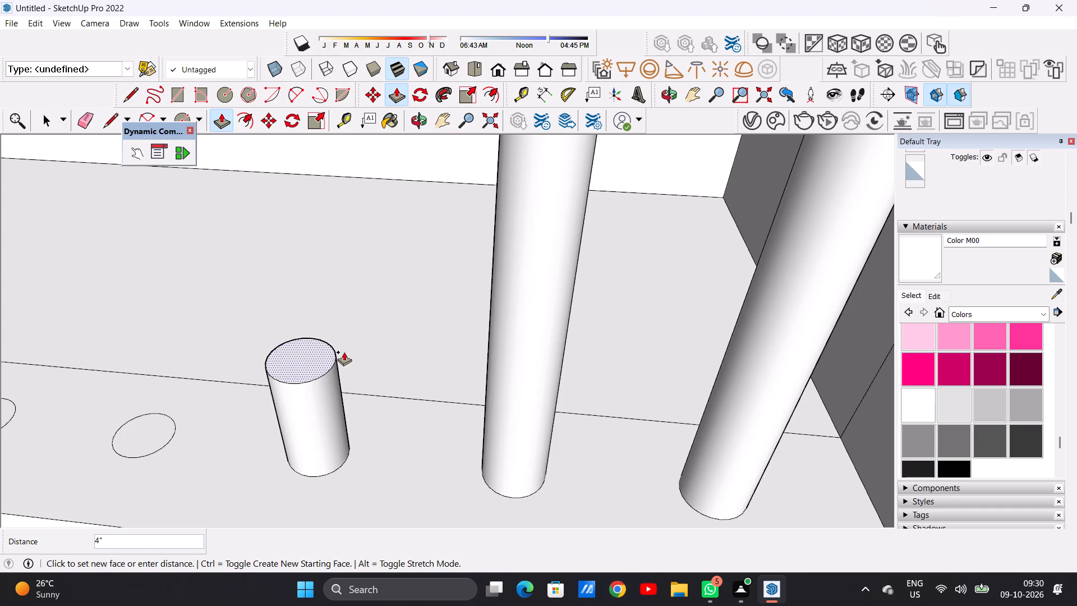
{"action": "scroll", "coordinate": [347, 372], "scroll_direction": "down", "scroll_amount": 20}
{"action": "scroll", "coordinate": [347, 372], "scroll_direction": "down", "scroll_amount": 5}
{"action": "scroll", "coordinate": [365, 283], "scroll_direction": "up", "scroll_amount": 5}
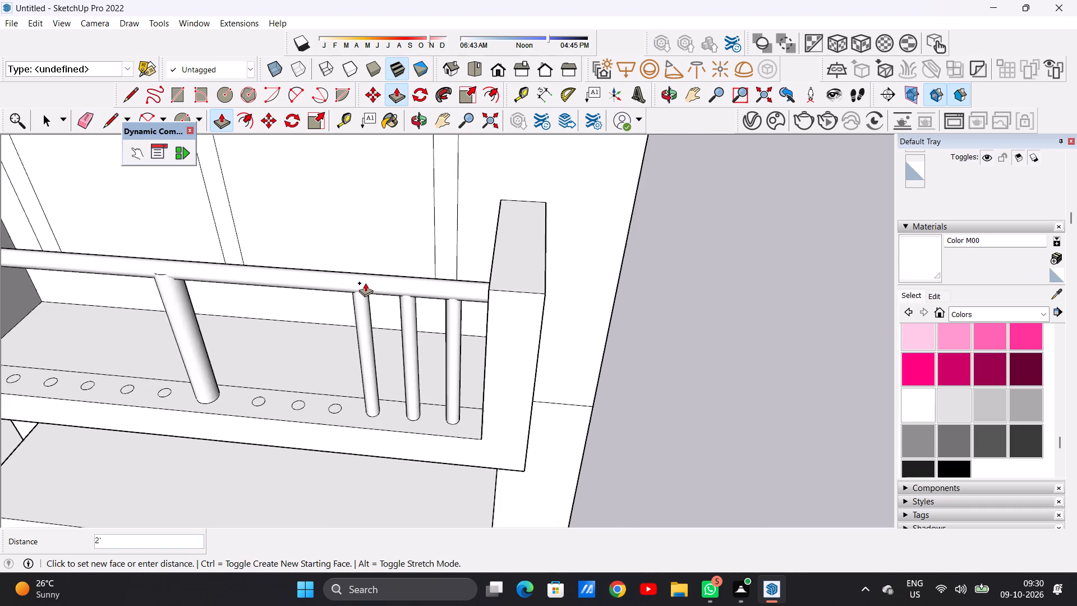
{"action": "scroll", "coordinate": [365, 283], "scroll_direction": "up", "scroll_amount": 4}
{"action": "left_click", "coordinate": [356, 276]}
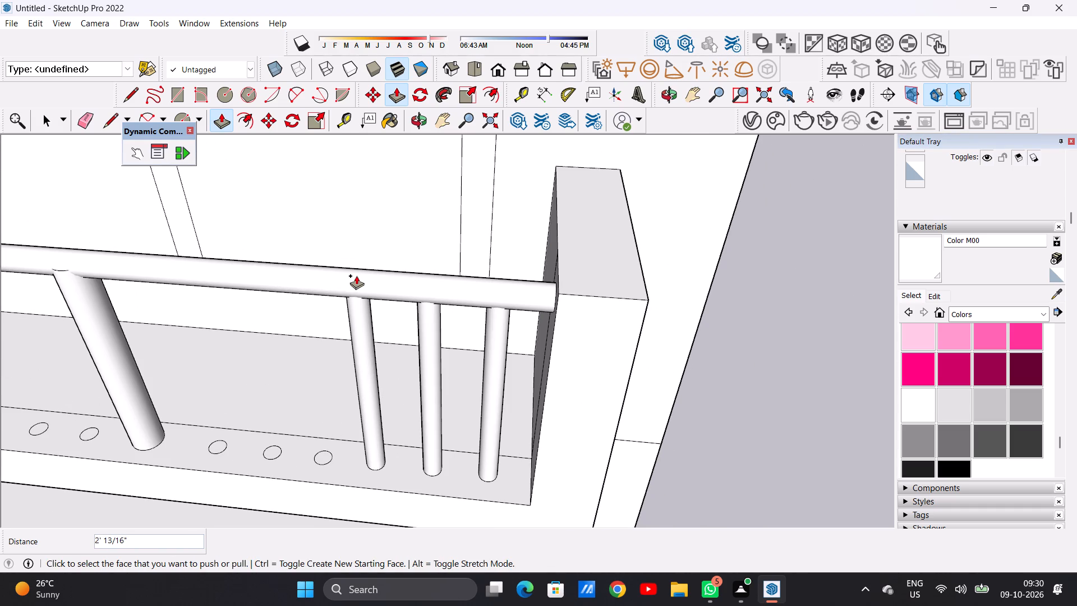
Extrude the fourth and fifth circles from the right side wall up to the handrail, about 2' high.
{"action": "scroll", "coordinate": [374, 359], "scroll_direction": "down", "scroll_amount": 5}
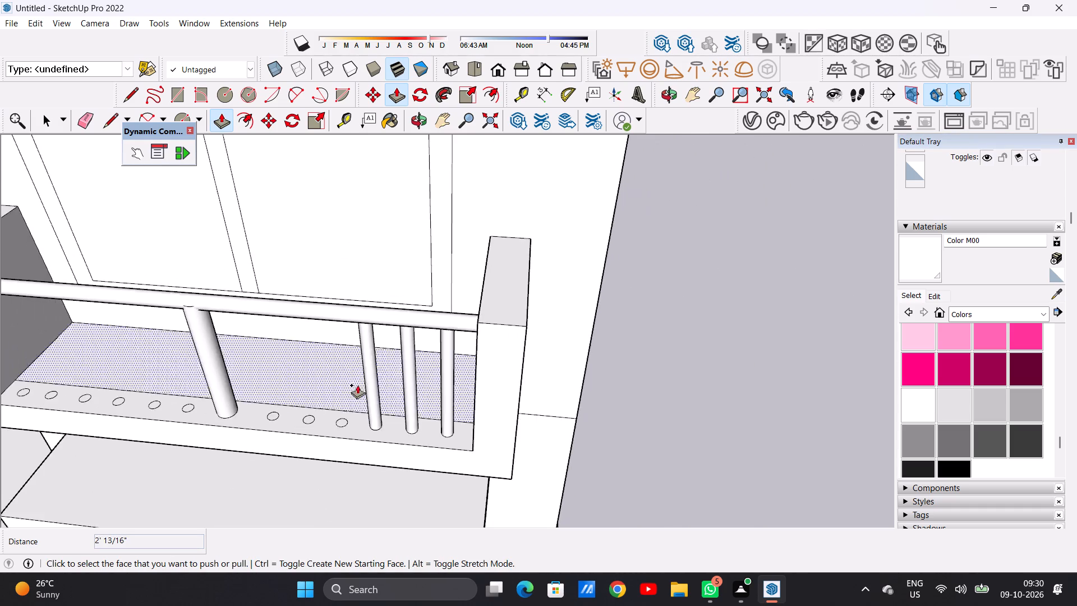
{"action": "scroll", "coordinate": [357, 388], "scroll_direction": "up", "scroll_amount": 9}
{"action": "scroll", "coordinate": [347, 426], "scroll_direction": "down", "scroll_amount": 1}
{"action": "scroll", "coordinate": [347, 428], "scroll_direction": "up", "scroll_amount": 3}
{"action": "left_click", "coordinate": [326, 446]}
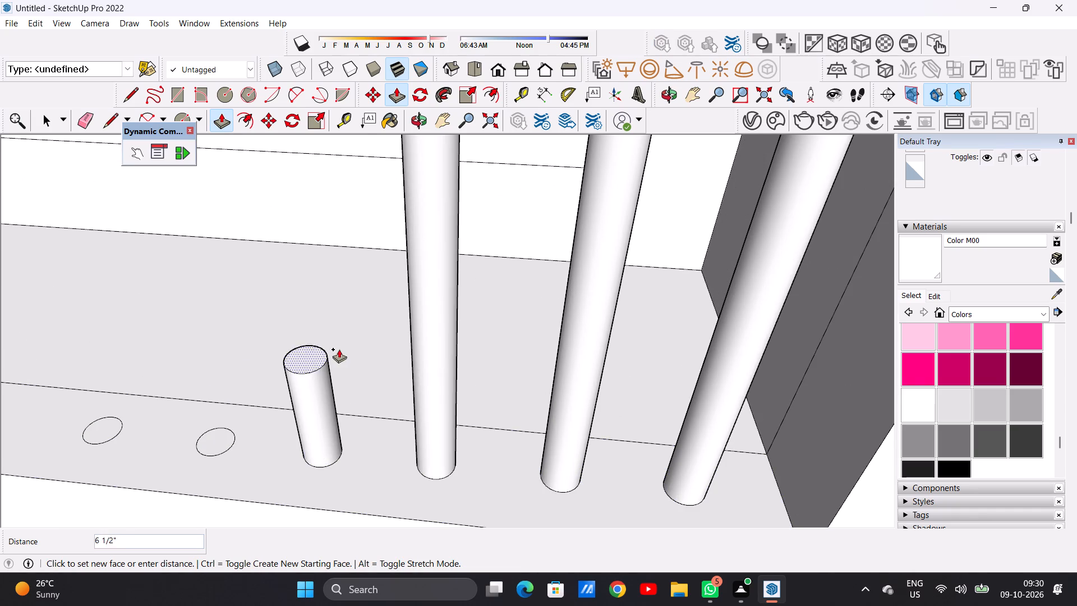
{"action": "scroll", "coordinate": [360, 371], "scroll_direction": "down", "scroll_amount": 13}
{"action": "scroll", "coordinate": [348, 247], "scroll_direction": "up", "scroll_amount": 5}
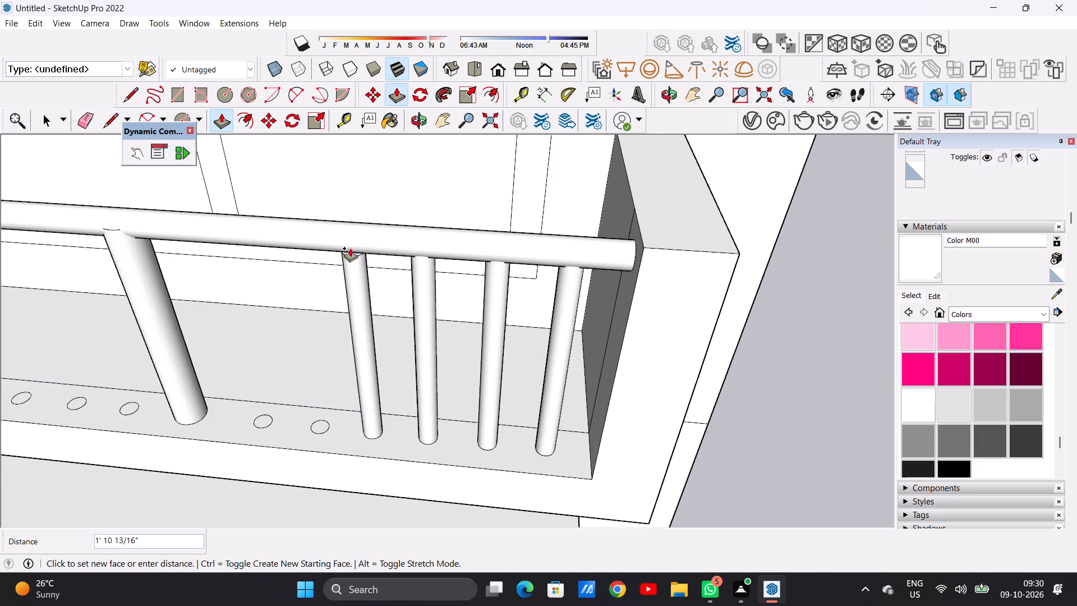
{"action": "left_click", "coordinate": [347, 235]}
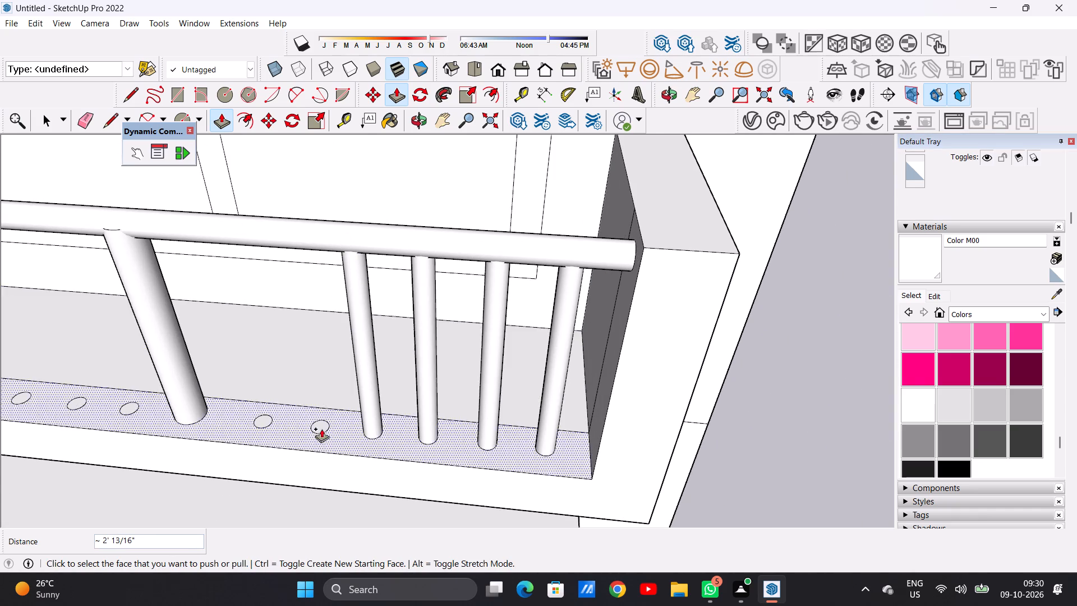
{"action": "scroll", "coordinate": [317, 431], "scroll_direction": "up", "scroll_amount": 13}
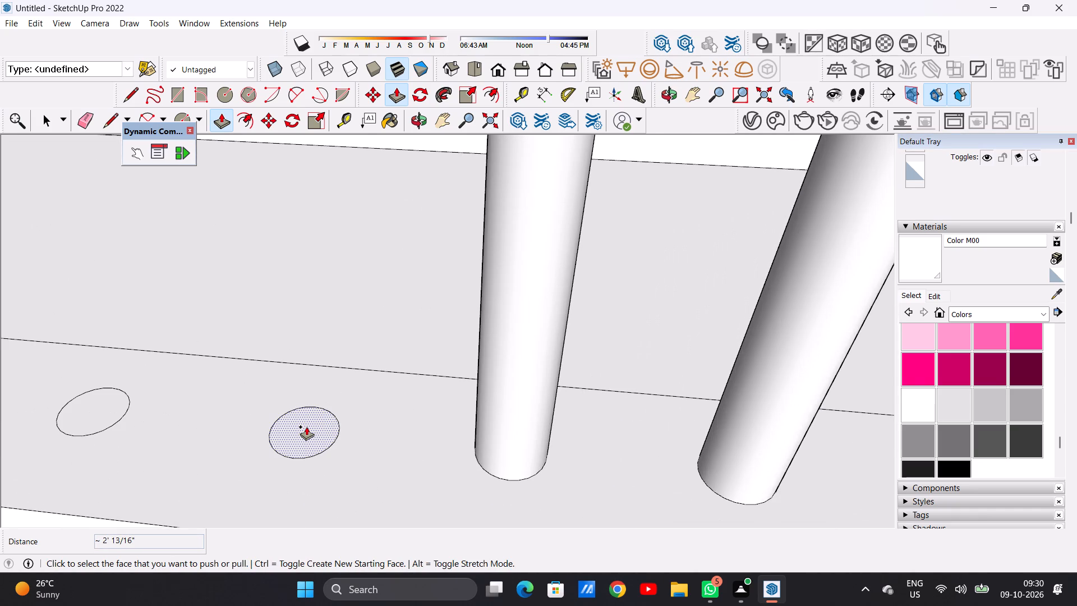
{"action": "left_click", "coordinate": [306, 426]}
{"action": "scroll", "coordinate": [337, 375], "scroll_direction": "down", "scroll_amount": 12}
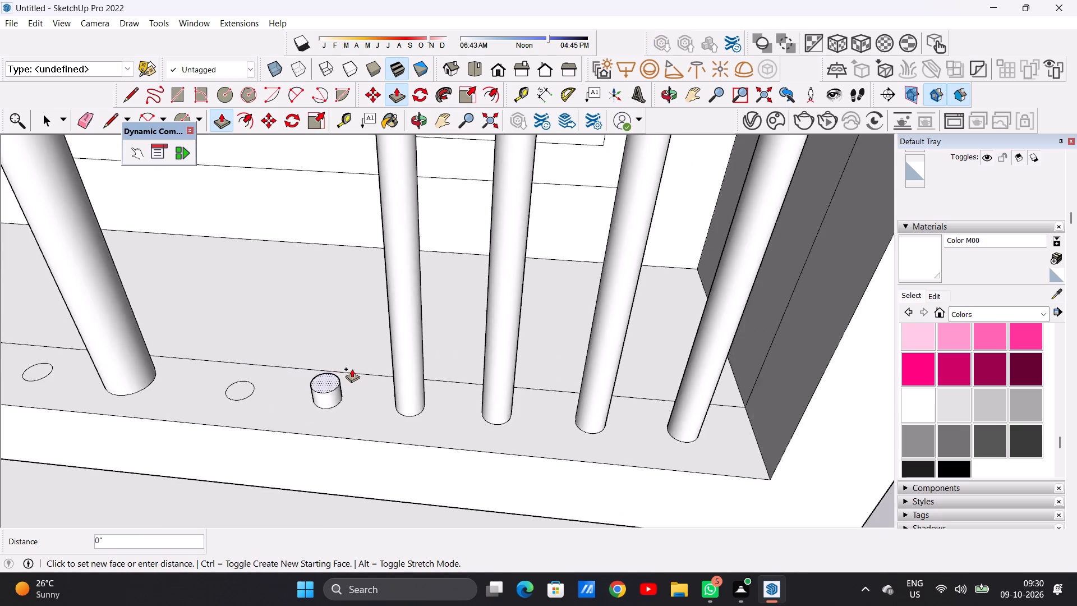
{"action": "scroll", "coordinate": [352, 369], "scroll_direction": "down", "scroll_amount": 11}
{"action": "scroll", "coordinate": [312, 223], "scroll_direction": "up", "scroll_amount": 6}
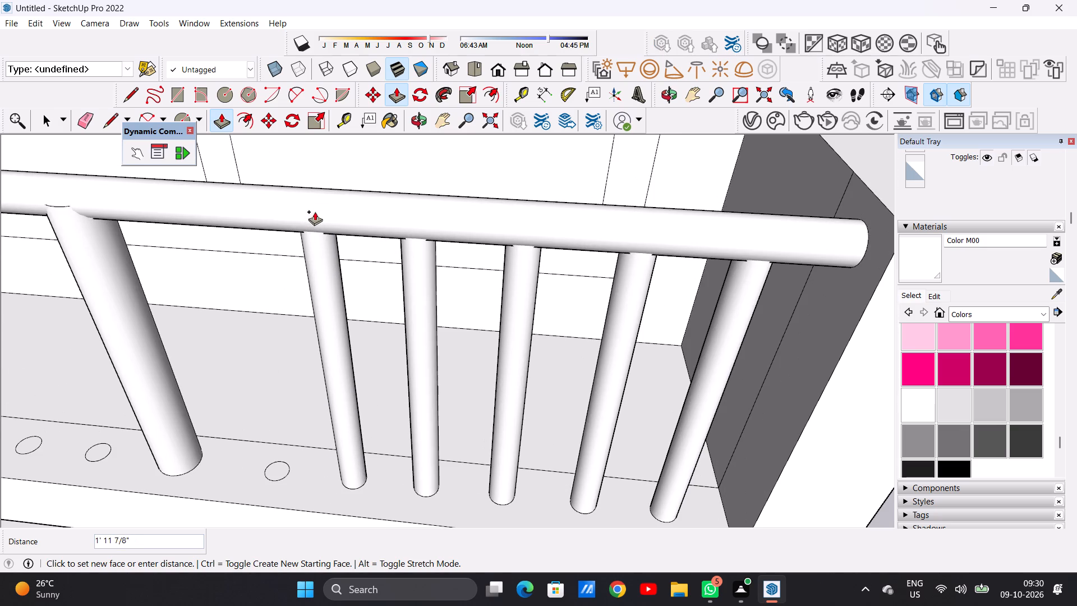
{"action": "left_click", "coordinate": [314, 212]}
Extrude the circle just right of the middle post about 2' 5/8" up to the handrail.
{"action": "scroll", "coordinate": [266, 433], "scroll_direction": "up", "scroll_amount": 7}
{"action": "scroll", "coordinate": [282, 466], "scroll_direction": "down", "scroll_amount": 1}
{"action": "scroll", "coordinate": [284, 468], "scroll_direction": "up", "scroll_amount": 1}
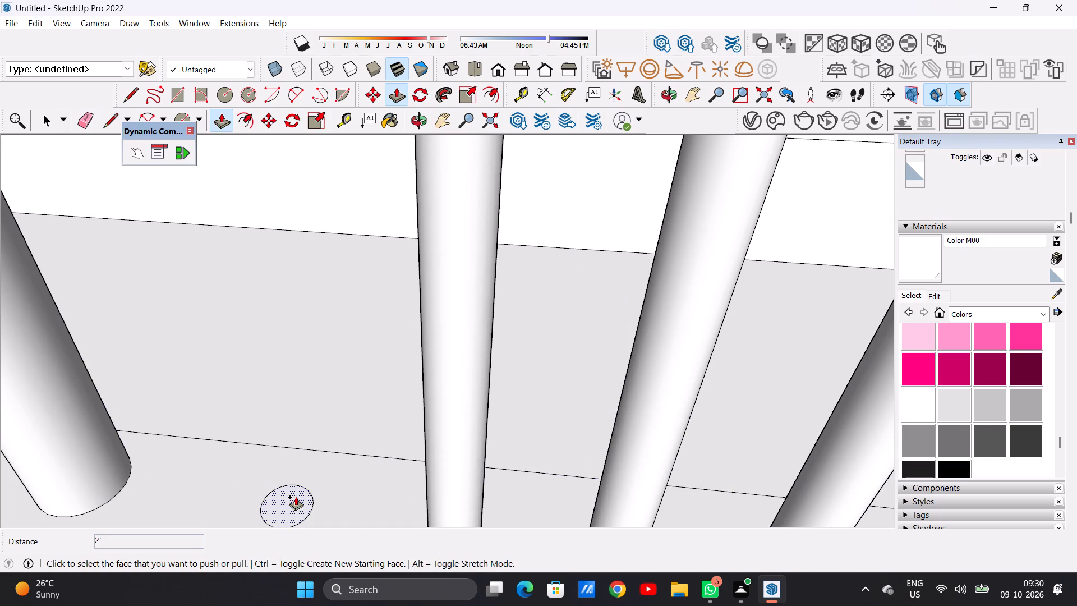
{"action": "left_click", "coordinate": [296, 497]}
{"action": "scroll", "coordinate": [300, 373], "scroll_direction": "down", "scroll_amount": 17}
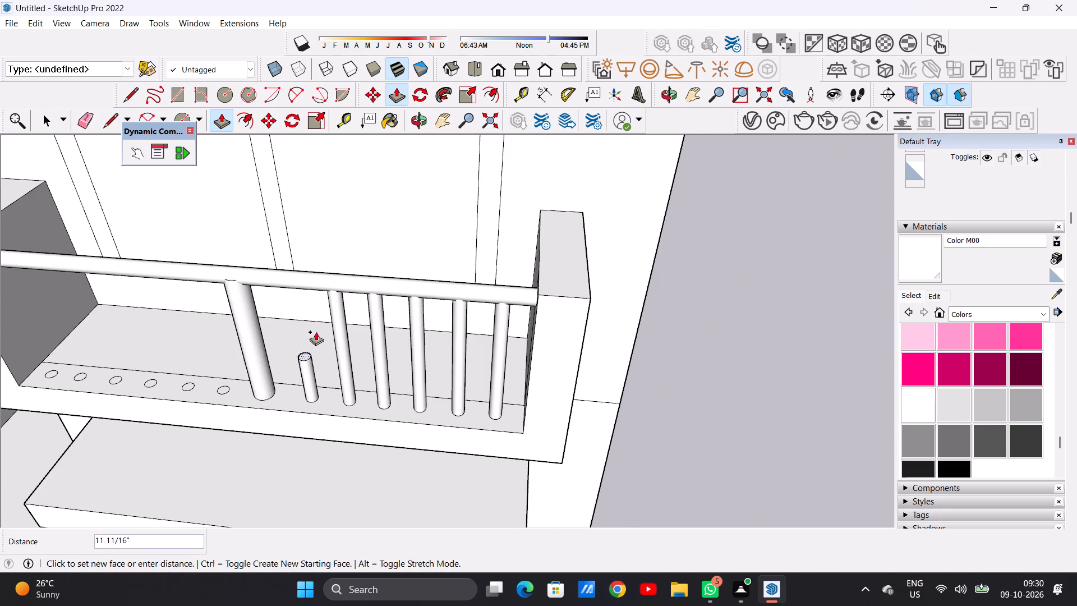
{"action": "scroll", "coordinate": [289, 276], "scroll_direction": "up", "scroll_amount": 6}
{"action": "left_click", "coordinate": [289, 274]}
Extrude the circle nearest the left side wall of the top-storey balcony about 2' 1/8" up to the handrail.
{"action": "scroll", "coordinate": [352, 315], "scroll_direction": "down", "scroll_amount": 4}
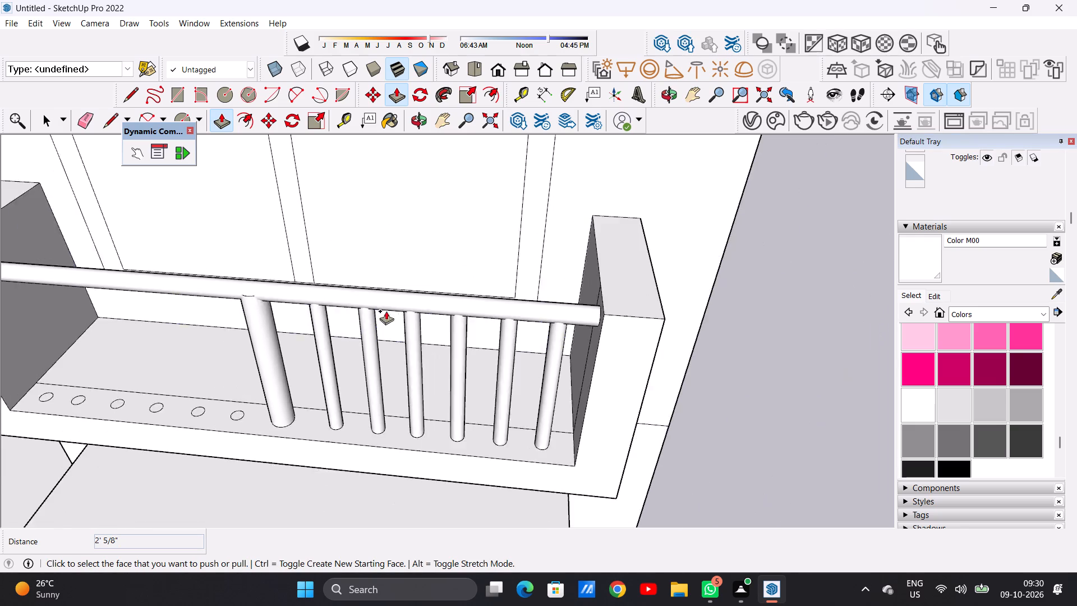
{"action": "scroll", "coordinate": [386, 311], "scroll_direction": "down", "scroll_amount": 6}
{"action": "middle_click_drag", "start_coordinate": [155, 361], "coordinate": [245, 345]}
{"action": "scroll", "coordinate": [286, 324], "scroll_direction": "down", "scroll_amount": 10}
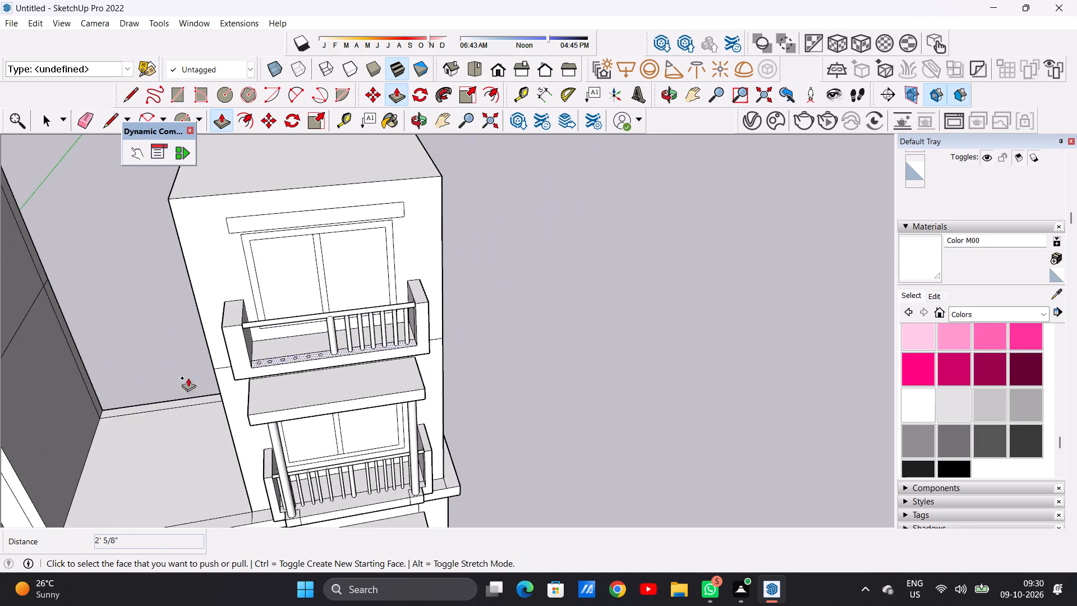
{"action": "scroll", "coordinate": [258, 352], "scroll_direction": "up", "scroll_amount": 4}
{"action": "scroll", "coordinate": [259, 352], "scroll_direction": "down", "scroll_amount": 1}
{"action": "scroll", "coordinate": [259, 352], "scroll_direction": "up", "scroll_amount": 2}
{"action": "scroll", "coordinate": [262, 367], "scroll_direction": "up", "scroll_amount": 20}
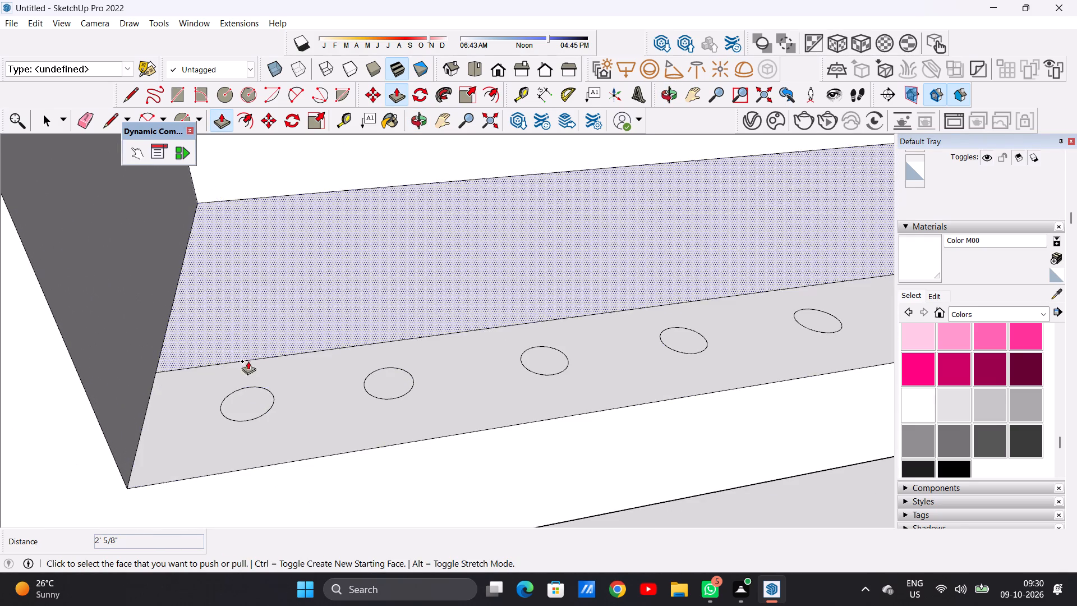
{"action": "left_click", "coordinate": [249, 397]}
{"action": "scroll", "coordinate": [238, 341], "scroll_direction": "down", "scroll_amount": 13}
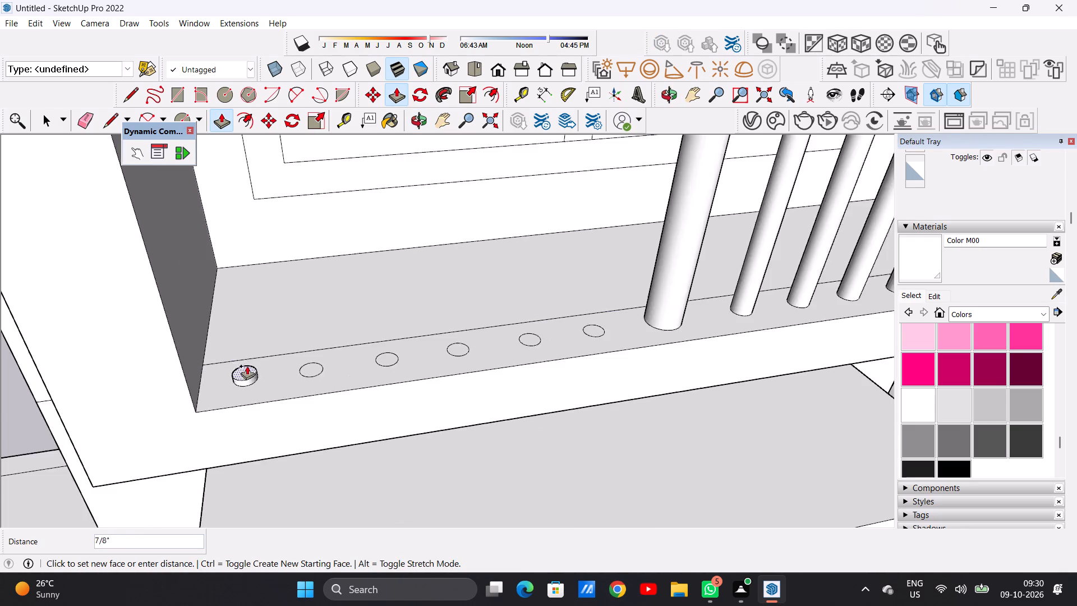
{"action": "scroll", "coordinate": [247, 366], "scroll_direction": "down", "scroll_amount": 10}
{"action": "scroll", "coordinate": [225, 244], "scroll_direction": "up", "scroll_amount": 4}
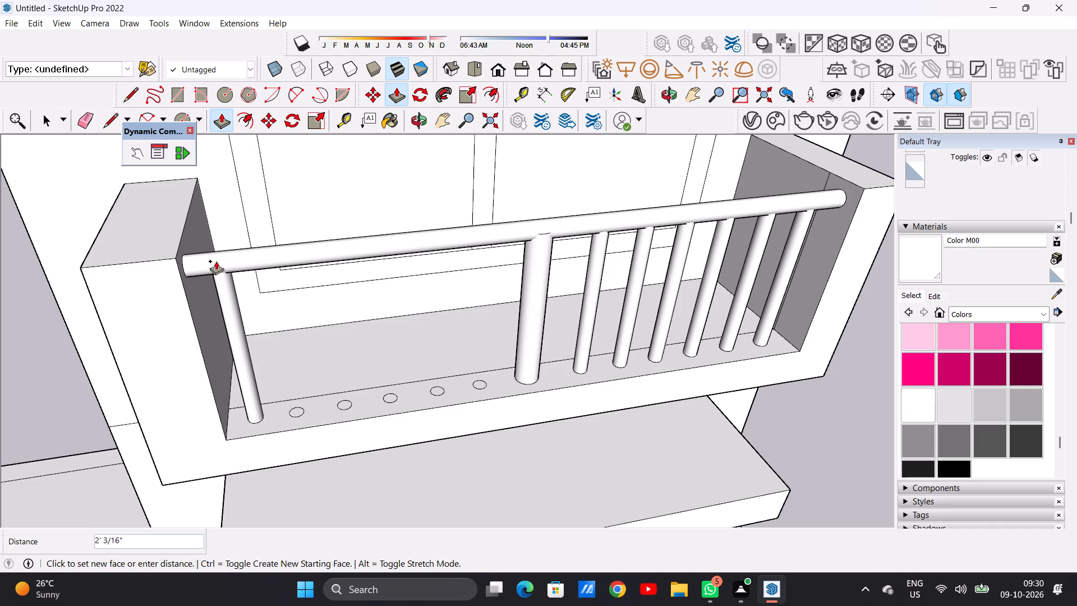
{"action": "left_click", "coordinate": [216, 261]}
Extrude the second circle from the left side wall about 1' 11 3/4" up to the handrail.
{"action": "scroll", "coordinate": [283, 399], "scroll_direction": "up", "scroll_amount": 11}
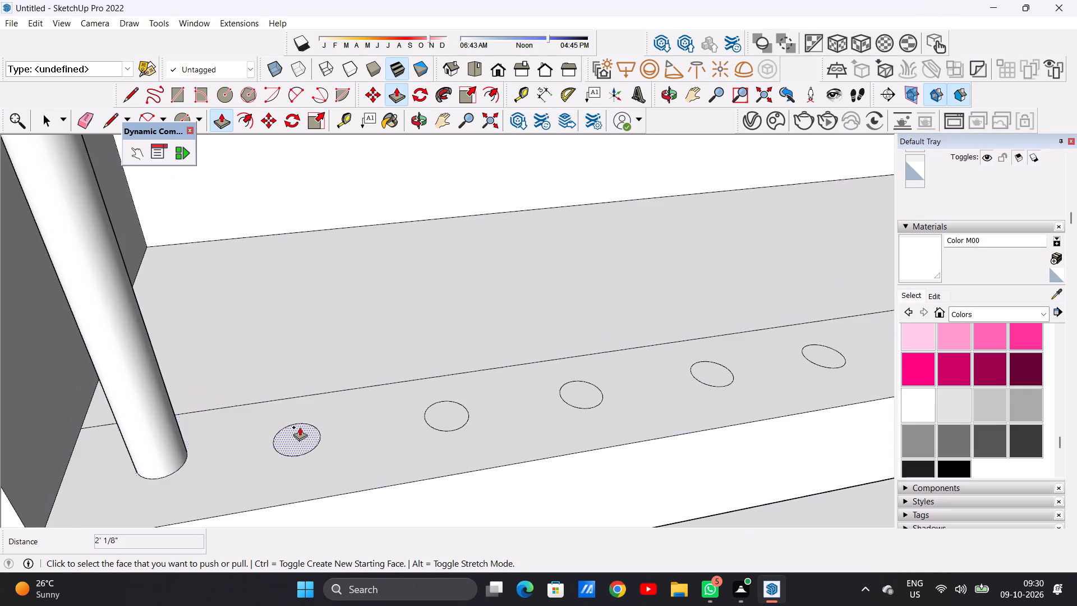
{"action": "left_click", "coordinate": [297, 432]}
{"action": "scroll", "coordinate": [288, 368], "scroll_direction": "down", "scroll_amount": 9}
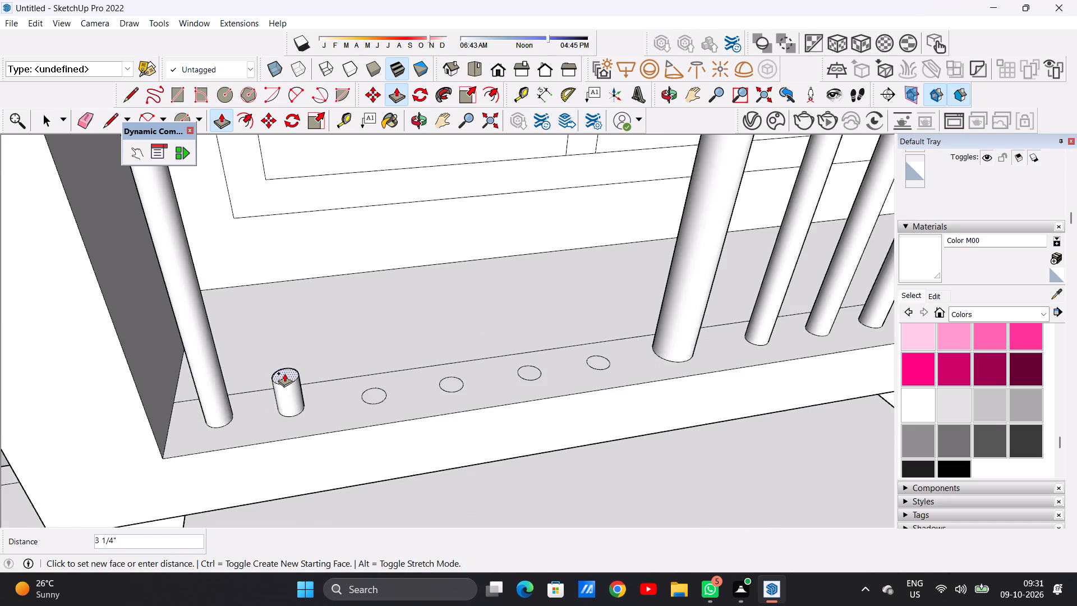
{"action": "scroll", "coordinate": [284, 373], "scroll_direction": "down", "scroll_amount": 5}
{"action": "scroll", "coordinate": [266, 233], "scroll_direction": "up", "scroll_amount": 4}
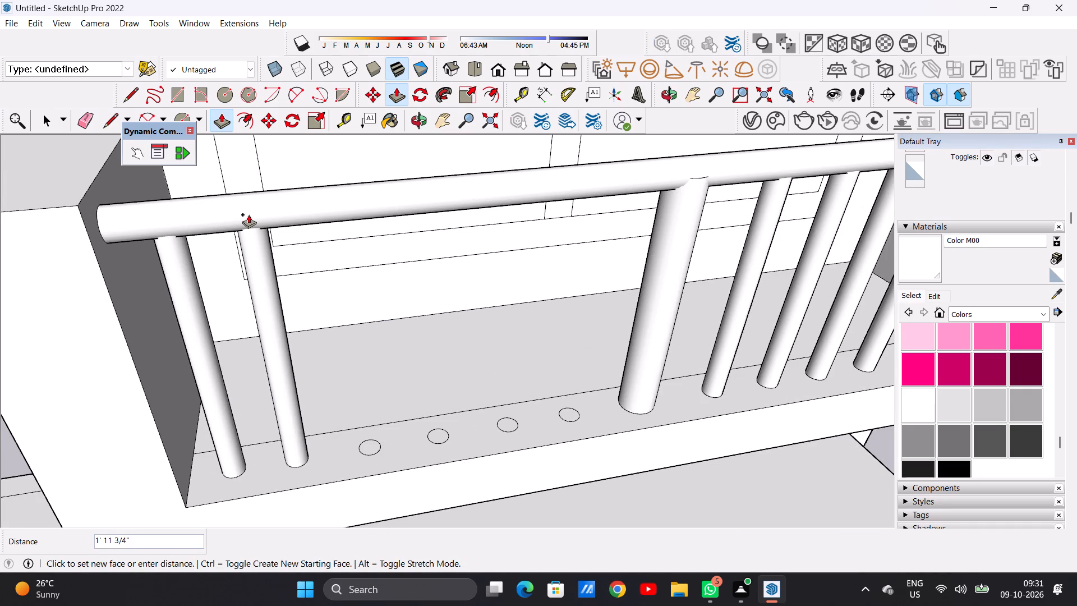
{"action": "left_click", "coordinate": [248, 214]}
Extrude the third circle from the left side wall about 2' 13/16" up to the handrail.
{"action": "scroll", "coordinate": [366, 430], "scroll_direction": "up", "scroll_amount": 9}
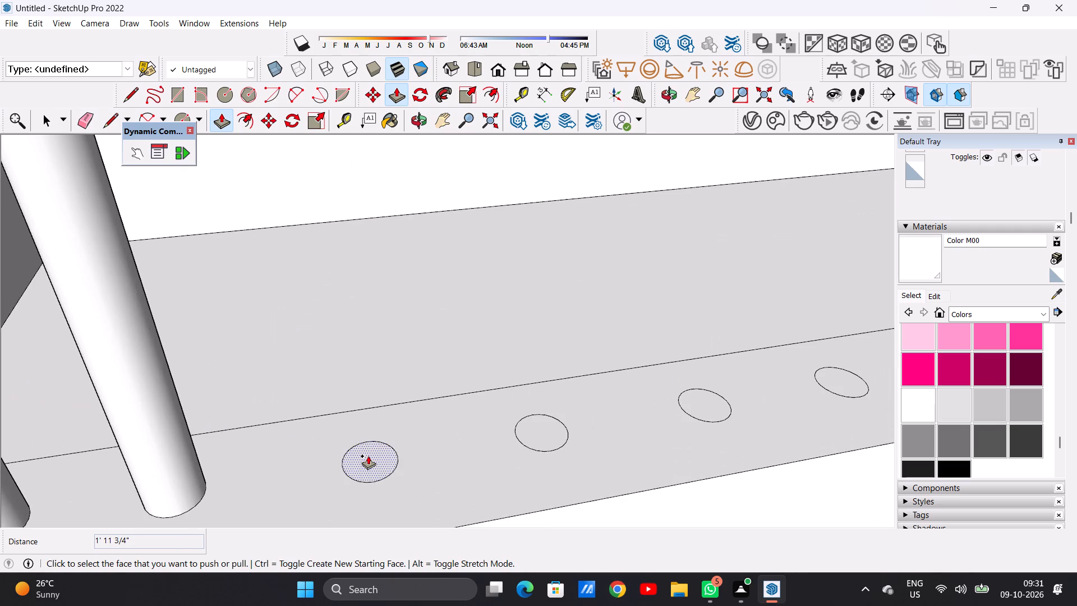
{"action": "left_click", "coordinate": [368, 456]}
{"action": "scroll", "coordinate": [352, 365], "scroll_direction": "down", "scroll_amount": 20}
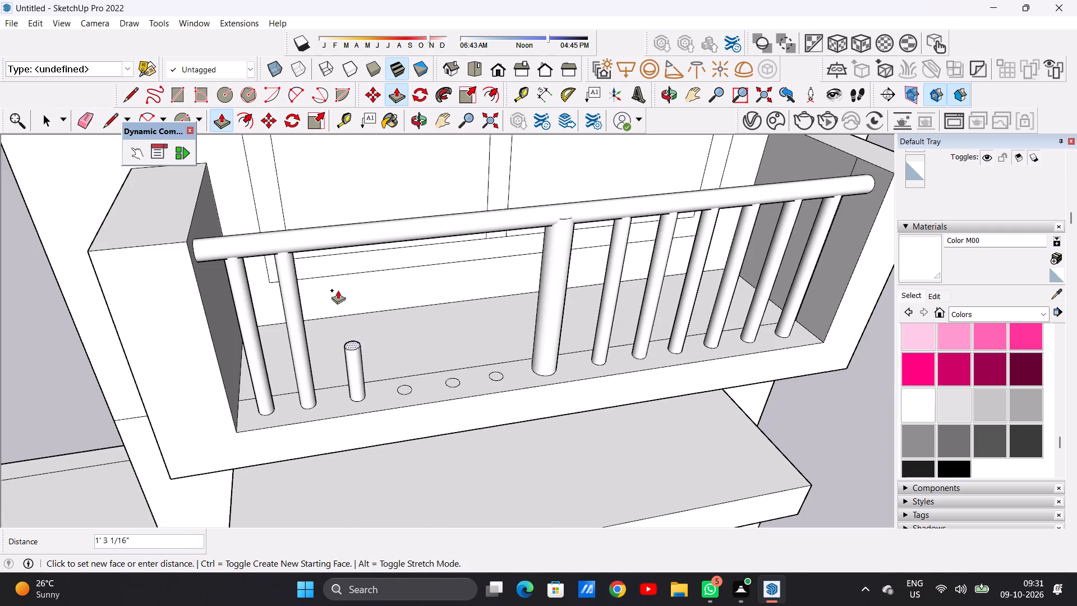
{"action": "scroll", "coordinate": [355, 237], "scroll_direction": "up", "scroll_amount": 5}
{"action": "left_click", "coordinate": [339, 237]}
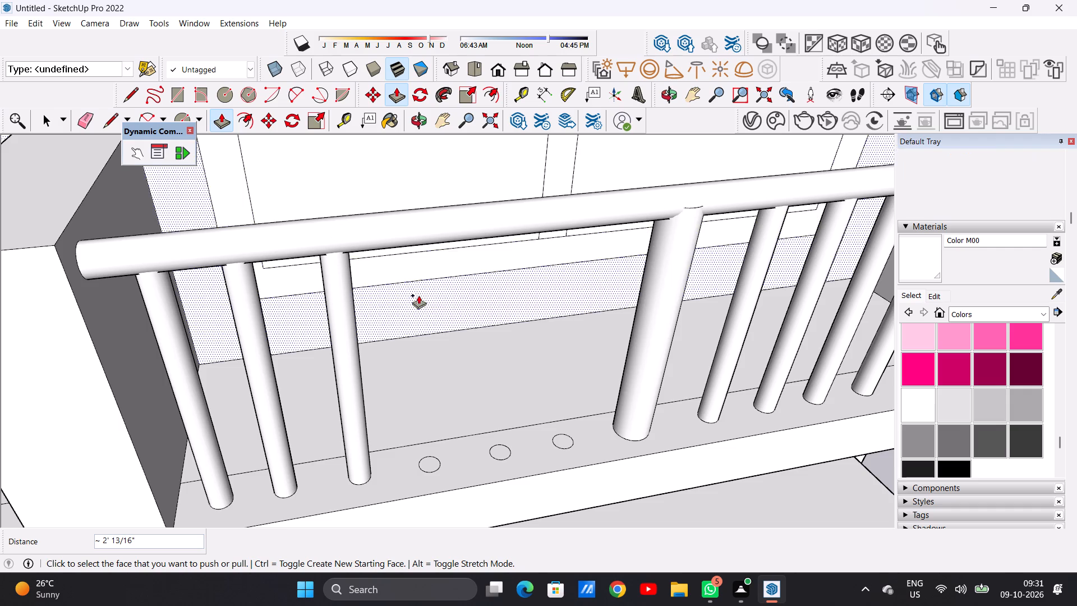
Extrude the circle just left of the middle post about 2' 1/4" up to the handrail.
{"action": "scroll", "coordinate": [574, 465], "scroll_direction": "up", "scroll_amount": 13}
{"action": "left_click", "coordinate": [549, 412]}
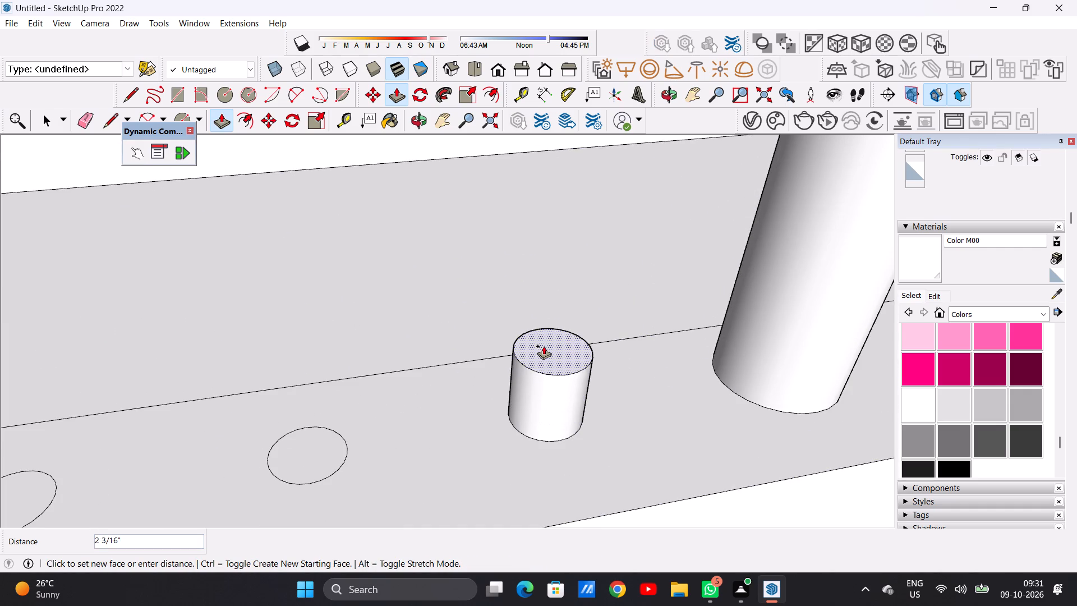
{"action": "scroll", "coordinate": [544, 355], "scroll_direction": "down", "scroll_amount": 20}
{"action": "scroll", "coordinate": [544, 355], "scroll_direction": "down", "scroll_amount": 6}
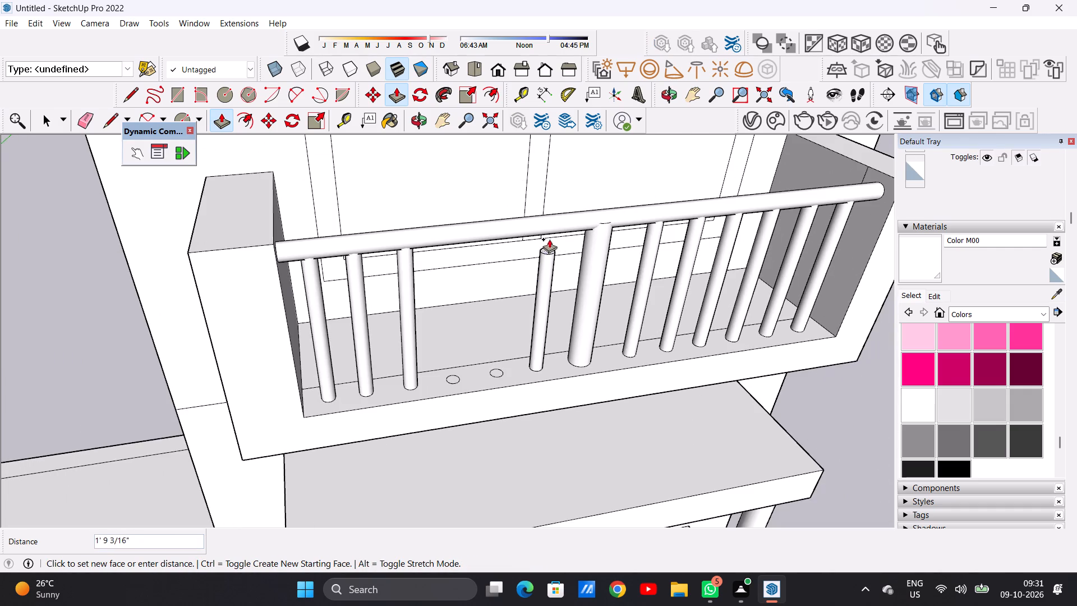
{"action": "scroll", "coordinate": [550, 223], "scroll_direction": "up", "scroll_amount": 11}
{"action": "left_click", "coordinate": [551, 222]}
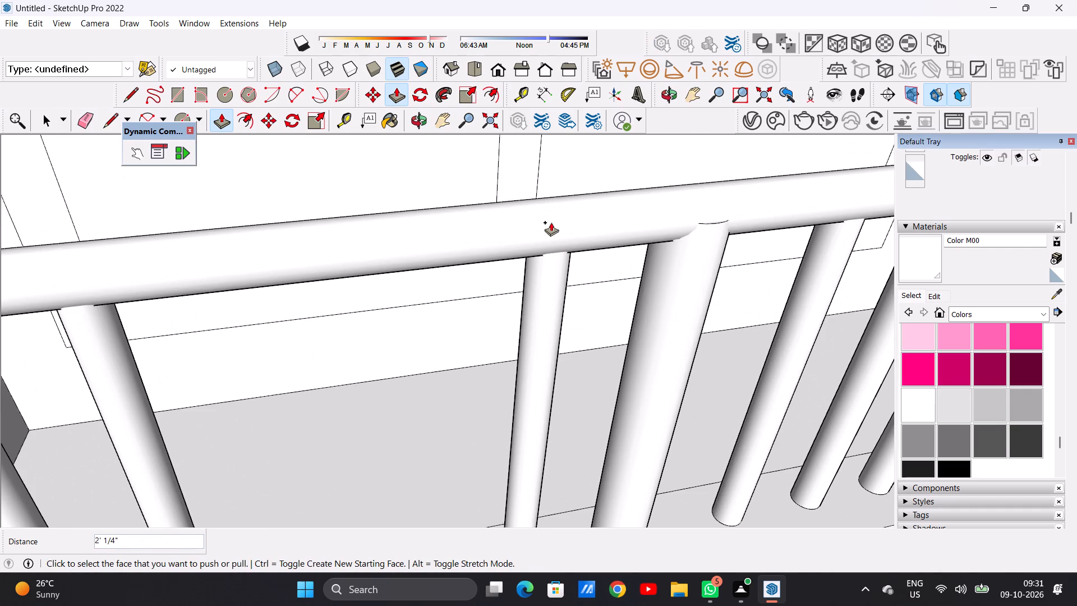
Extrude the second circle left of the middle post about 2' 1/16" up to the handrail.
{"action": "scroll", "coordinate": [528, 296], "scroll_direction": "down", "scroll_amount": 13}
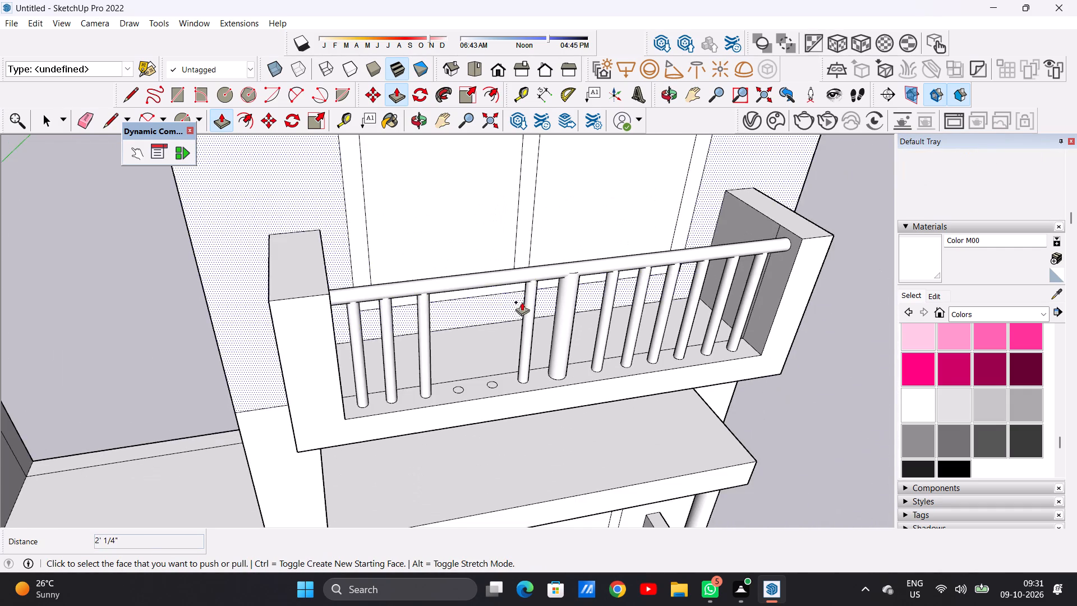
{"action": "scroll", "coordinate": [491, 363], "scroll_direction": "up", "scroll_amount": 20}
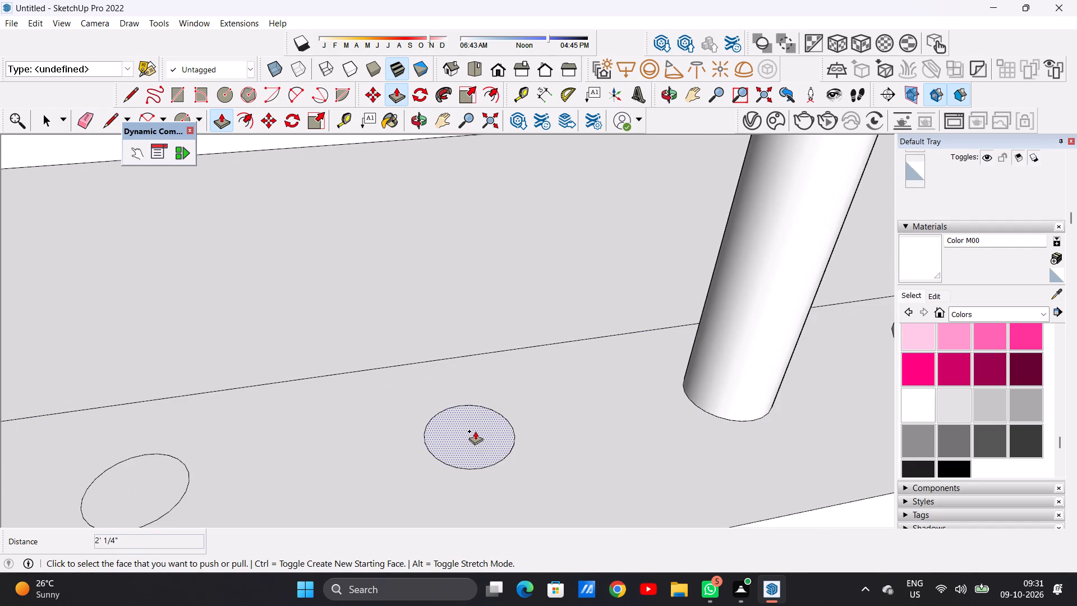
{"action": "left_click", "coordinate": [475, 431]}
{"action": "scroll", "coordinate": [486, 323], "scroll_direction": "down", "scroll_amount": 15}
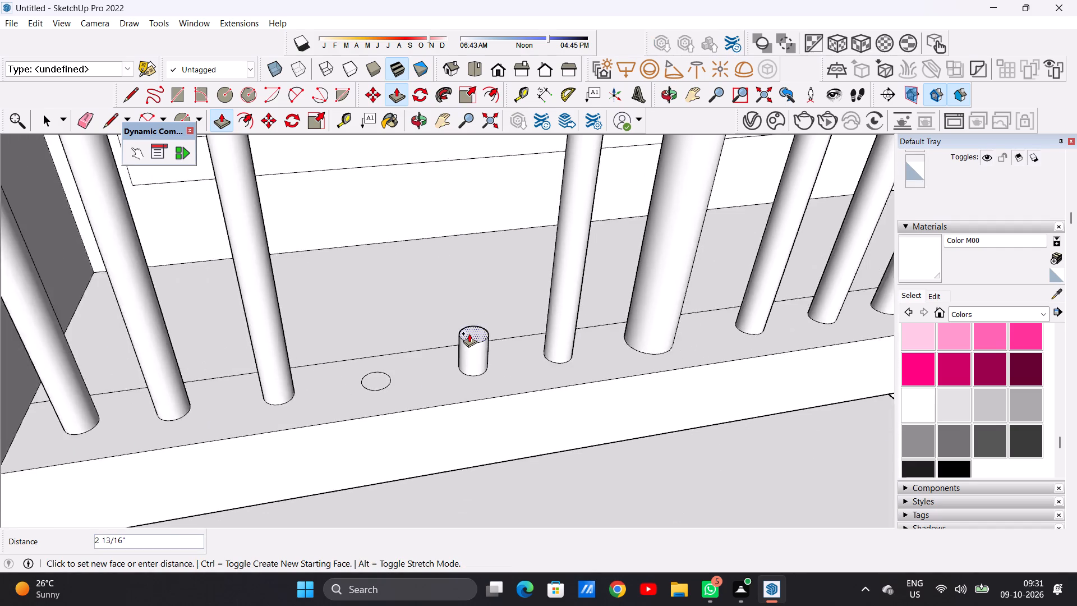
{"action": "scroll", "coordinate": [469, 333], "scroll_direction": "down", "scroll_amount": 11}
{"action": "scroll", "coordinate": [474, 190], "scroll_direction": "up", "scroll_amount": 11}
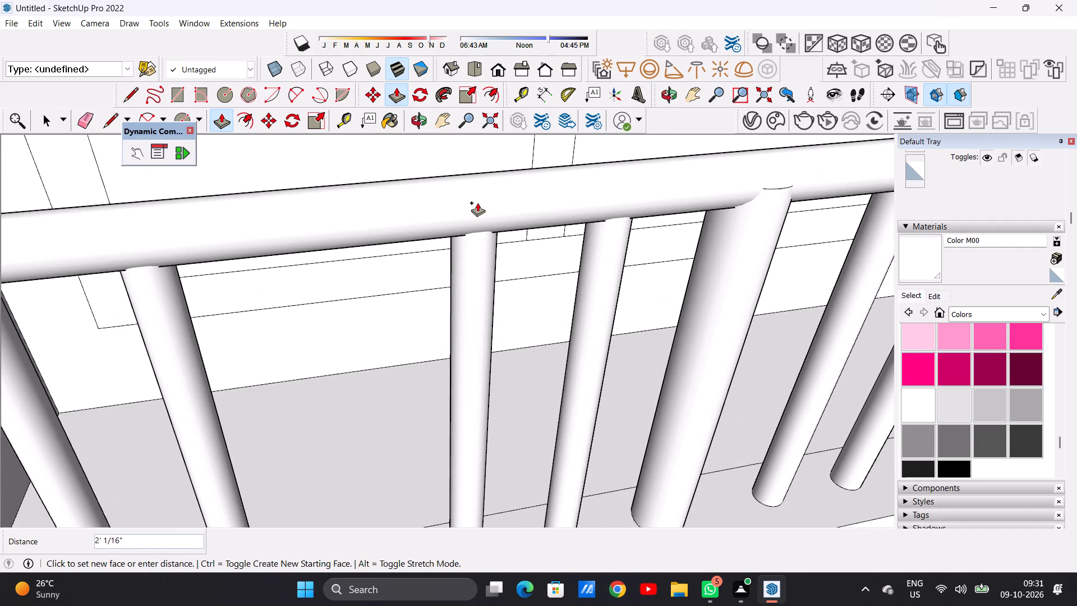
{"action": "left_click", "coordinate": [477, 203]}
Extrude the last remaining circle, fourth from the left side wall, about 2' 1/2" up to the handrail.
{"action": "scroll", "coordinate": [458, 291], "scroll_direction": "down", "scroll_amount": 13}
{"action": "middle_click_drag", "start_coordinate": [468, 353], "coordinate": [386, 374]}
{"action": "scroll", "coordinate": [440, 357], "scroll_direction": "up", "scroll_amount": 14}
{"action": "left_click", "coordinate": [374, 415]}
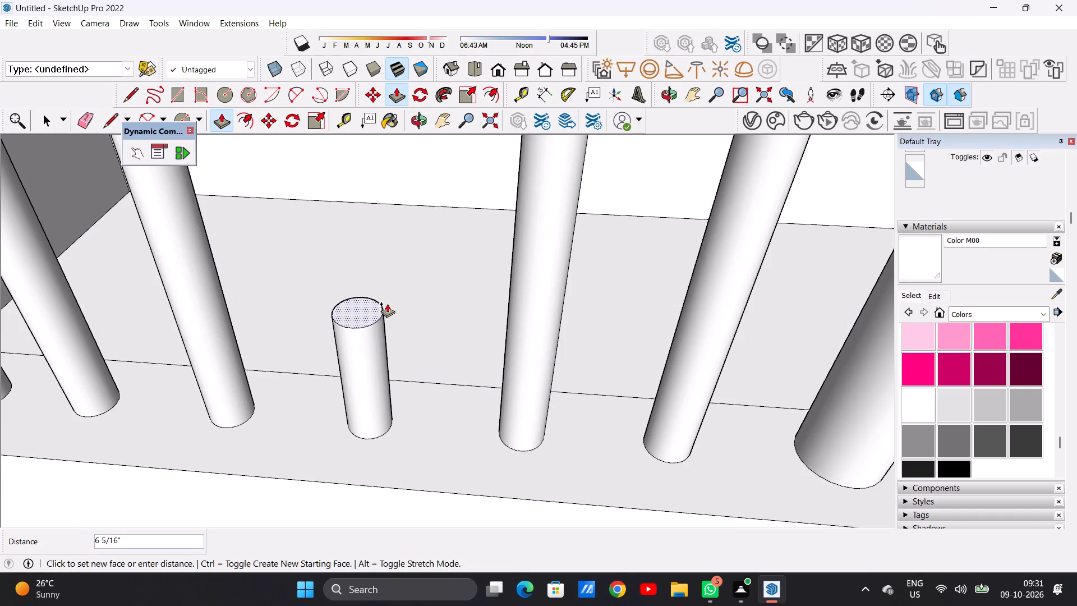
{"action": "scroll", "coordinate": [386, 319], "scroll_direction": "down", "scroll_amount": 20}
{"action": "scroll", "coordinate": [362, 206], "scroll_direction": "up", "scroll_amount": 7}
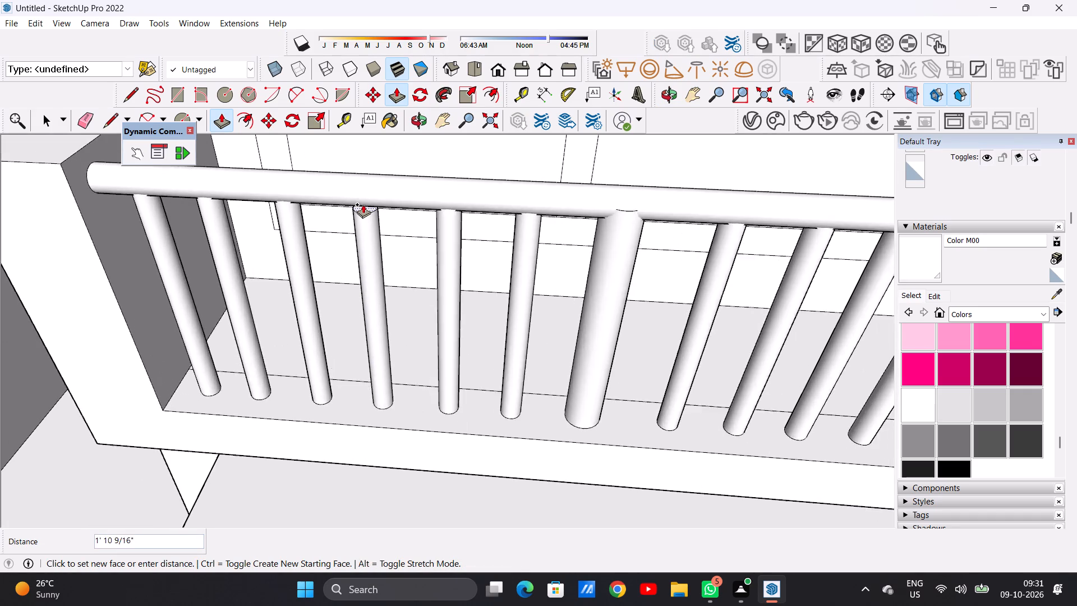
{"action": "scroll", "coordinate": [363, 204], "scroll_direction": "up", "scroll_amount": 7}
{"action": "left_click", "coordinate": [362, 178]}
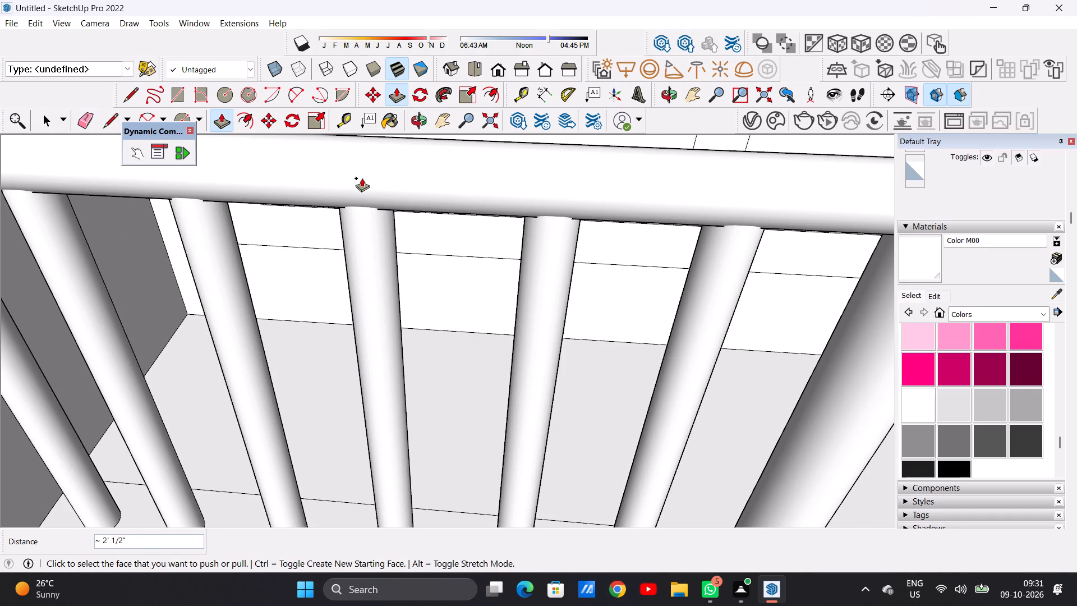
{"action": "key", "text": "space"}
Examine the fronts of both towers, comparing the right tower's top-storey balcony with the other storeys.
{"action": "scroll", "coordinate": [306, 414], "scroll_direction": "down", "scroll_amount": 19}
{"action": "middle_click_drag", "start_coordinate": [371, 401], "coordinate": [435, 278]}
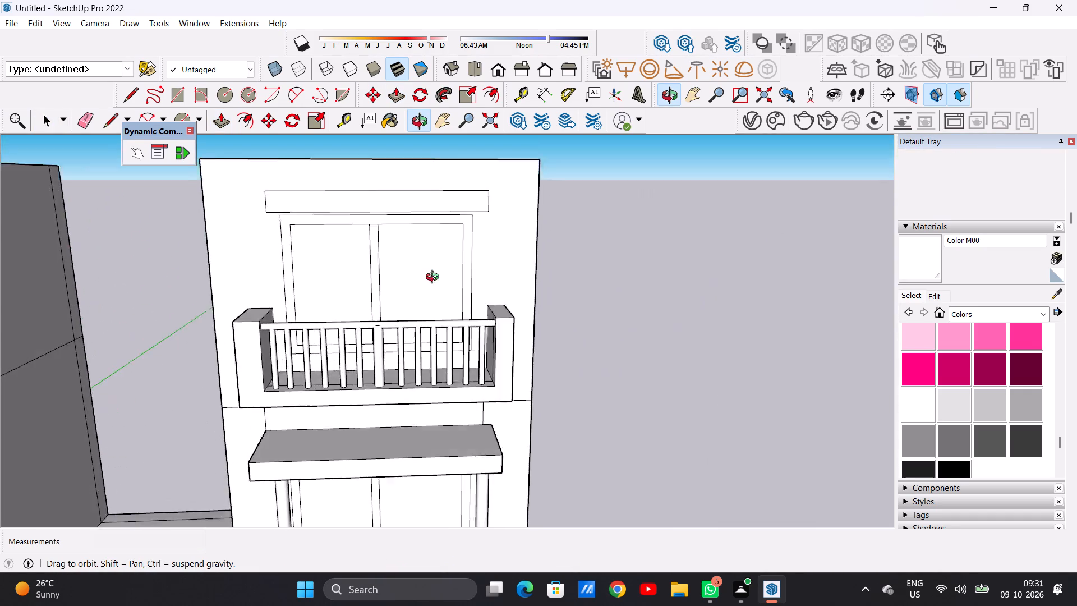
{"action": "middle_click_drag", "start_coordinate": [435, 278], "coordinate": [396, 247]}
{"action": "scroll", "coordinate": [402, 400], "scroll_direction": "down", "scroll_amount": 10}
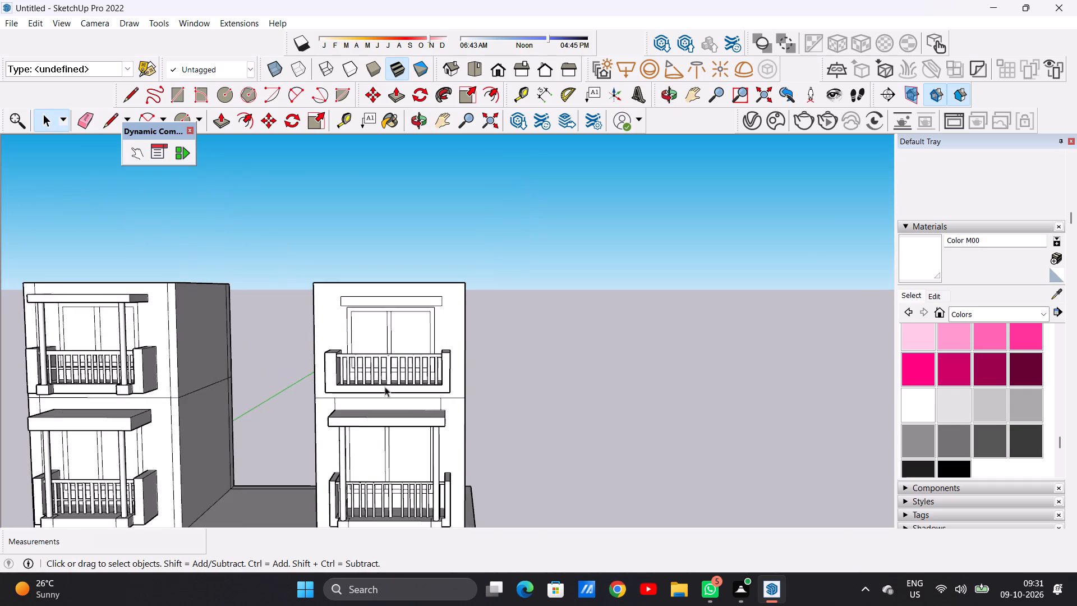
{"action": "scroll", "coordinate": [385, 387], "scroll_direction": "down", "scroll_amount": 2}
{"action": "scroll", "coordinate": [399, 484], "scroll_direction": "up", "scroll_amount": 6}
{"action": "scroll", "coordinate": [389, 482], "scroll_direction": "down", "scroll_amount": 4}
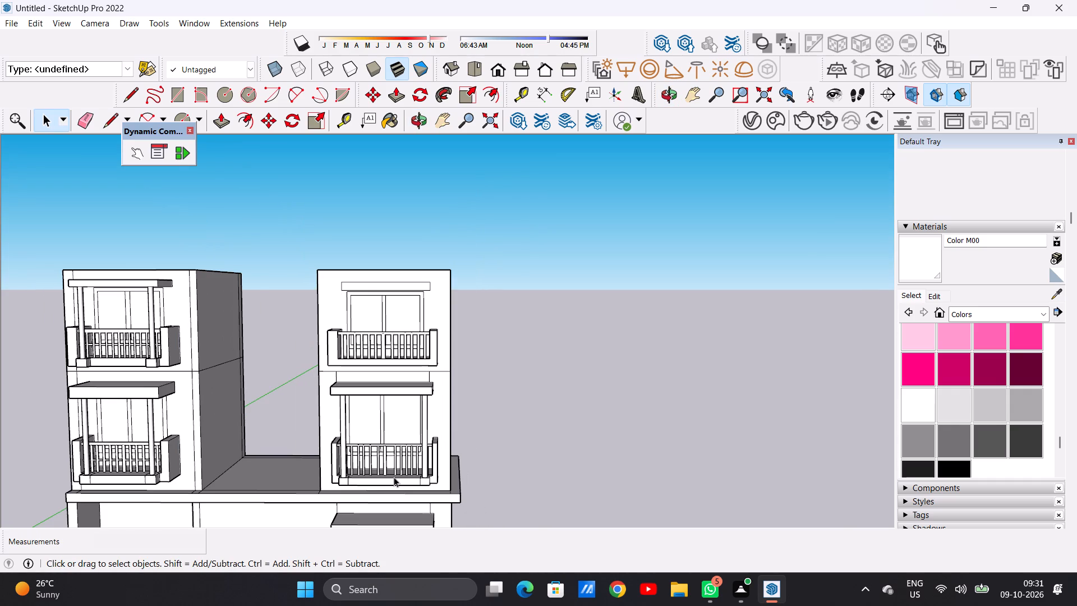
{"action": "scroll", "coordinate": [395, 470], "scroll_direction": "up", "scroll_amount": 2}
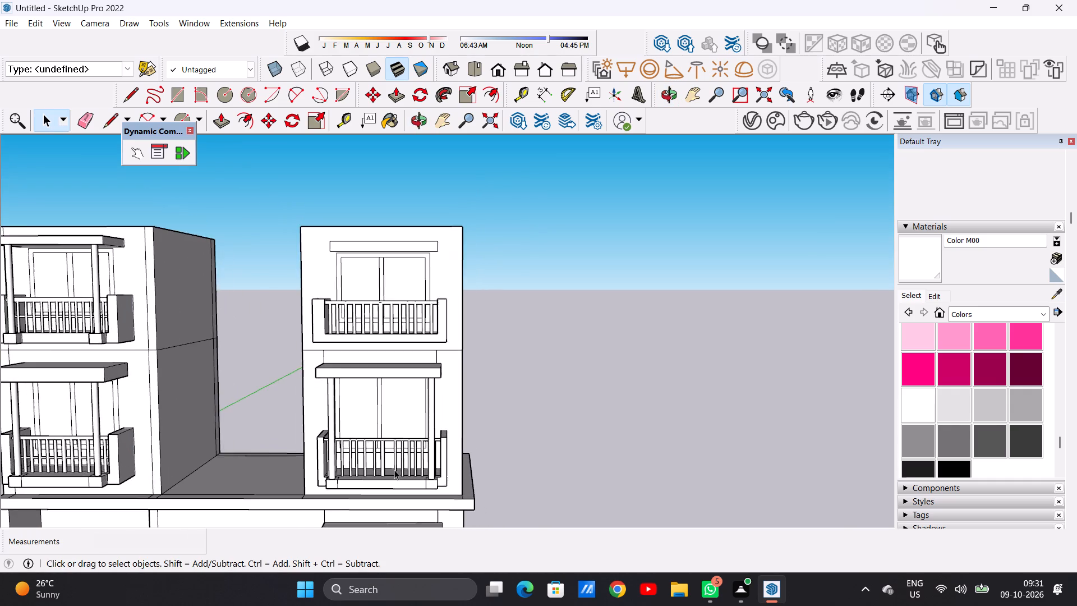
{"action": "scroll", "coordinate": [407, 467], "scroll_direction": "up", "scroll_amount": 2}
{"action": "scroll", "coordinate": [416, 463], "scroll_direction": "down", "scroll_amount": 4}
{"action": "scroll", "coordinate": [340, 307], "scroll_direction": "up", "scroll_amount": 6}
Extrude the rectangle above the right tower's top-storey window outward about 2' 6 13/16", using the lower balcony's front post base as reference.
{"action": "middle_click_drag", "start_coordinate": [352, 311], "coordinate": [381, 325]}
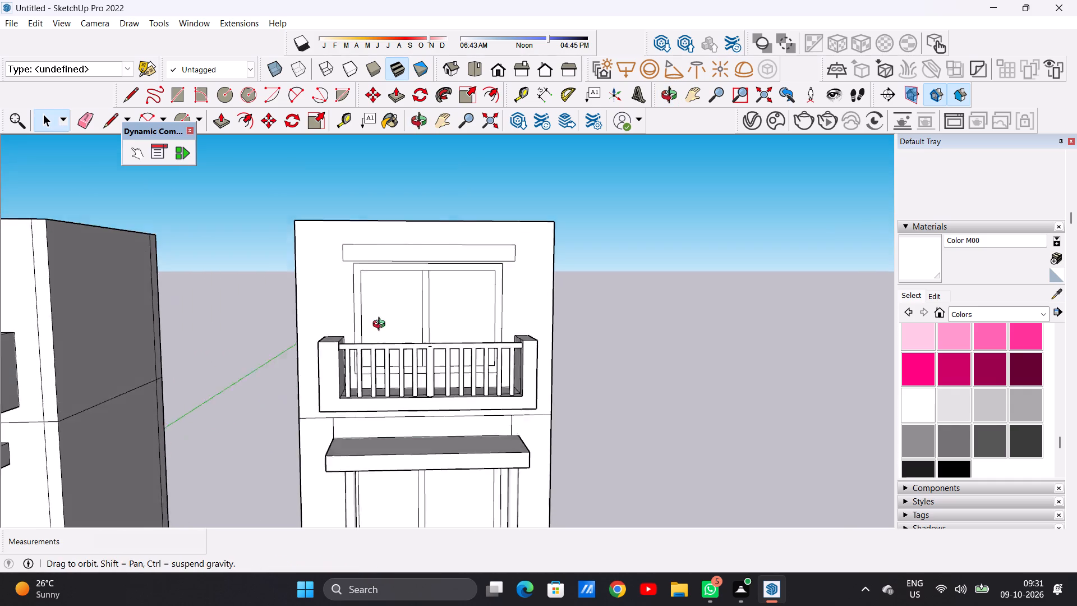
{"action": "middle_click_drag", "start_coordinate": [381, 325], "coordinate": [524, 387]}
{"action": "scroll", "coordinate": [370, 276], "scroll_direction": "up", "scroll_amount": 9}
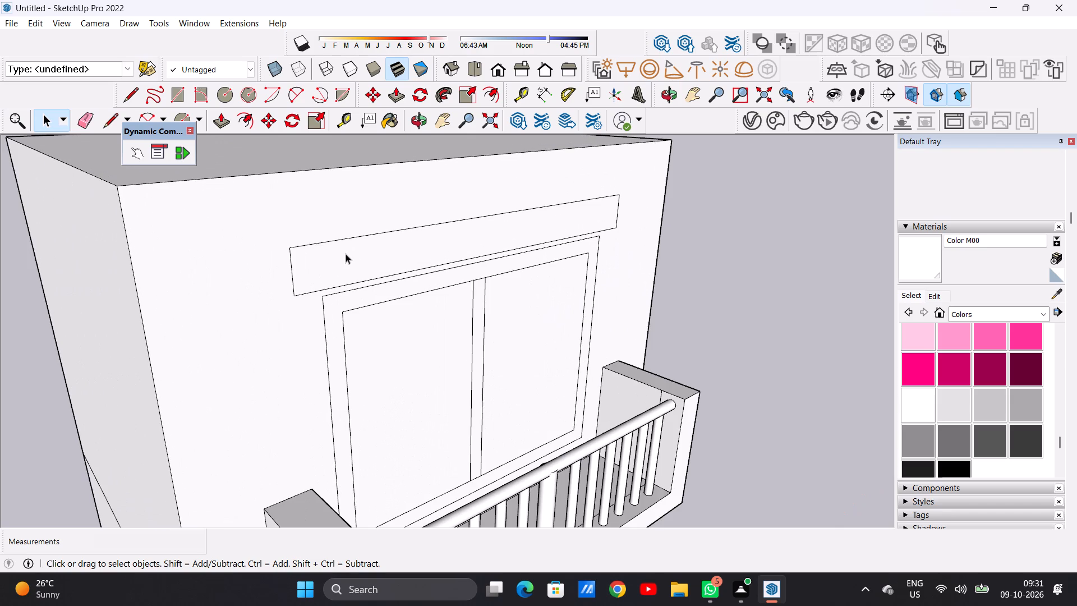
{"action": "key", "text": "p"}
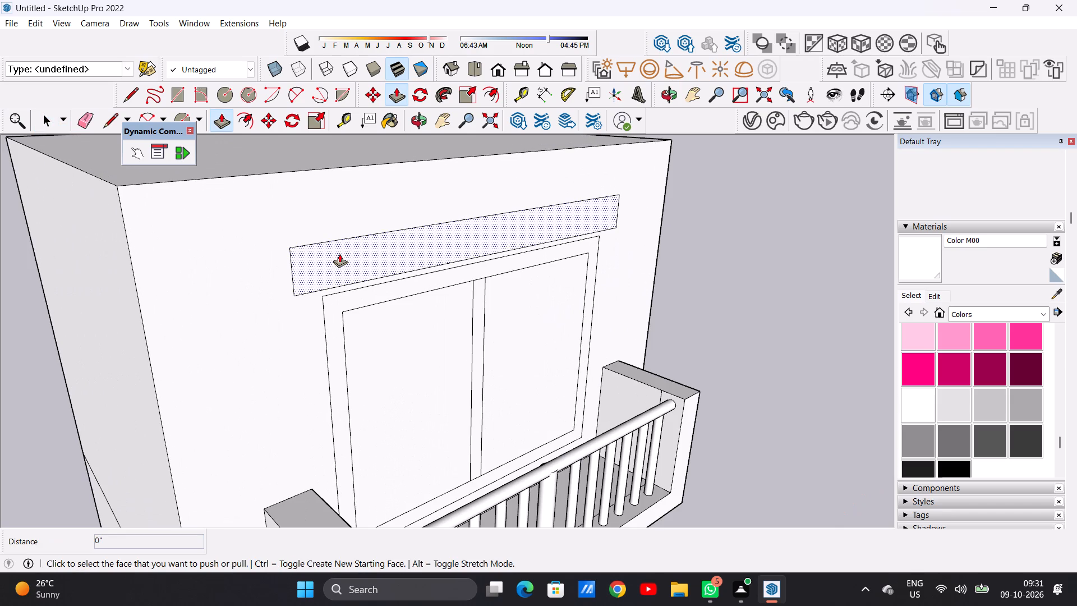
{"action": "left_click", "coordinate": [339, 254]}
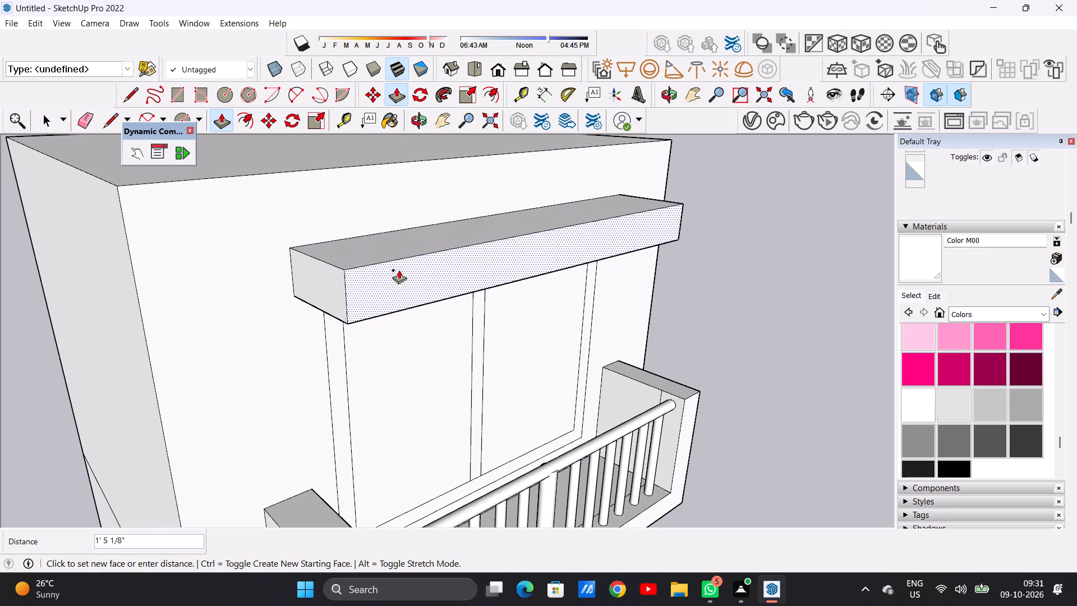
{"action": "scroll", "coordinate": [393, 268], "scroll_direction": "down", "scroll_amount": 16}
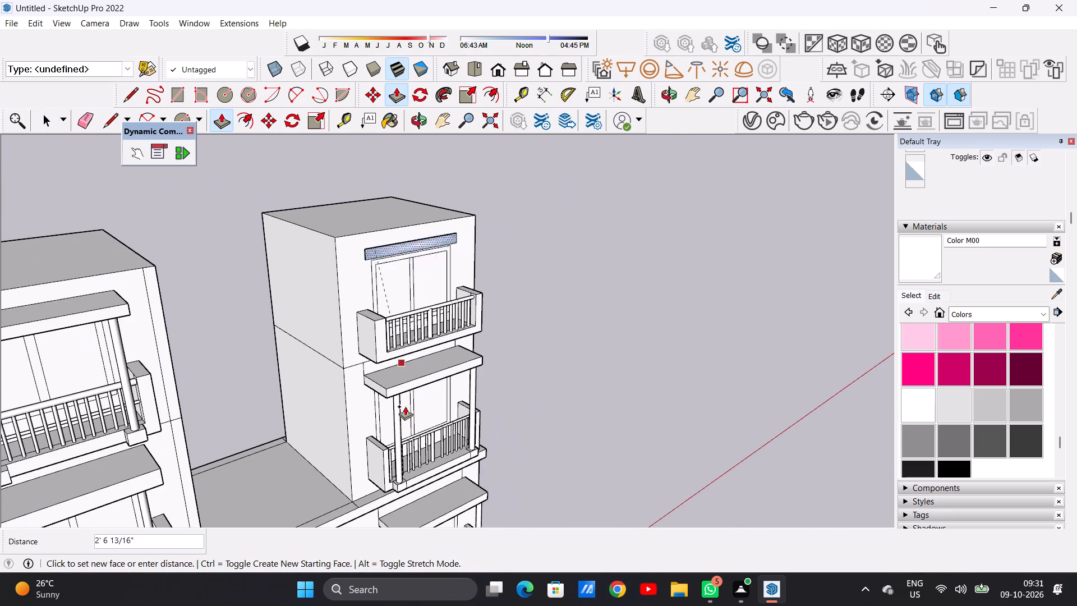
{"action": "left_click", "coordinate": [395, 485]}
{"action": "key", "text": "space"}
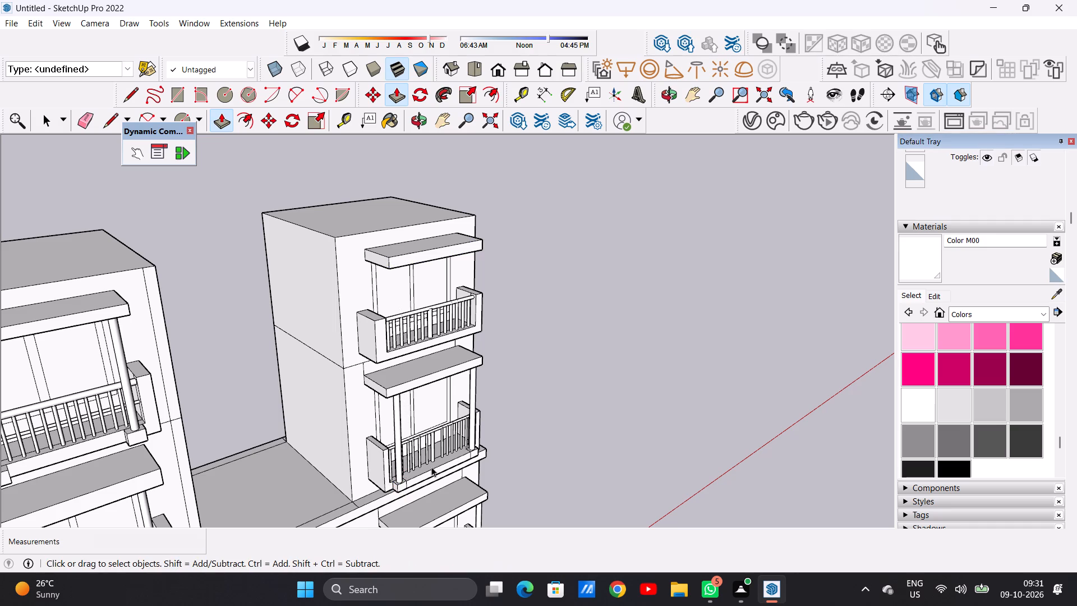
Draw a rectangle about 9 7/16" by 6 1/4" on the right tower's top-storey balcony front, below the railing's right end.
{"action": "scroll", "coordinate": [457, 438], "scroll_direction": "down", "scroll_amount": 9}
{"action": "middle_click_drag", "start_coordinate": [487, 375], "coordinate": [322, 300]}
{"action": "scroll", "coordinate": [461, 400], "scroll_direction": "up", "scroll_amount": 3}
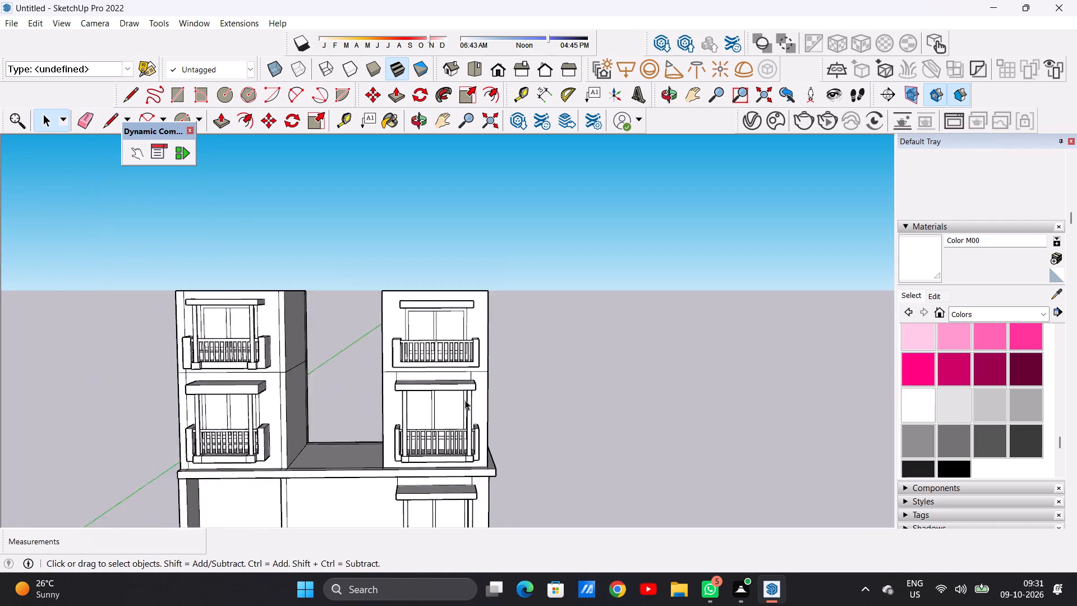
{"action": "scroll", "coordinate": [465, 400], "scroll_direction": "up", "scroll_amount": 4}
{"action": "scroll", "coordinate": [470, 337], "scroll_direction": "up", "scroll_amount": 11}
{"action": "middle_click_drag", "start_coordinate": [461, 366], "coordinate": [454, 340]}
{"action": "scroll", "coordinate": [469, 350], "scroll_direction": "up", "scroll_amount": 3}
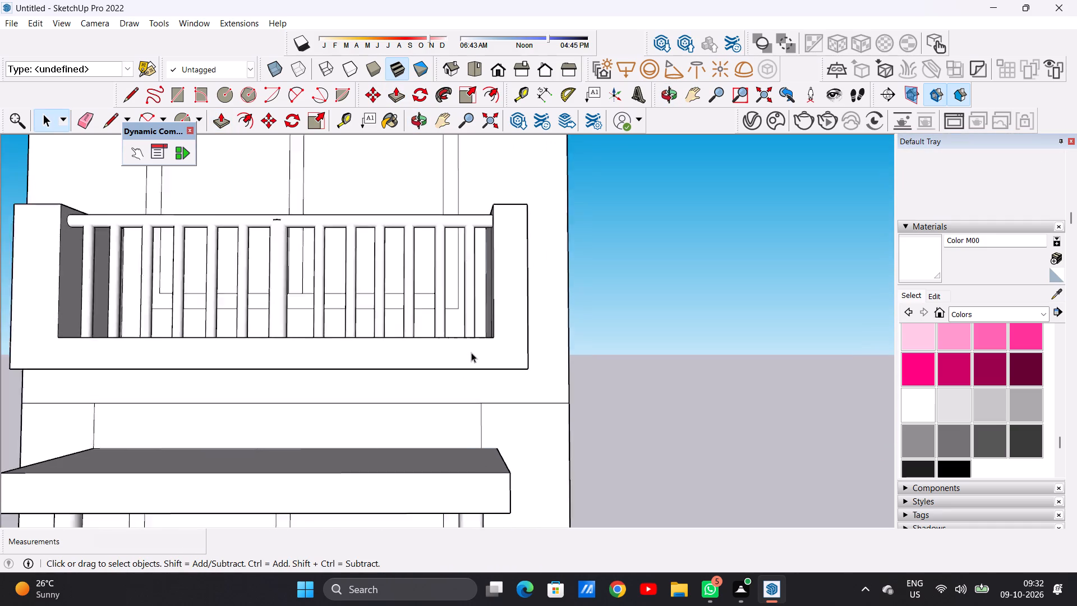
{"action": "scroll", "coordinate": [471, 352], "scroll_direction": "up", "scroll_amount": 1}
{"action": "key", "text": "r"}
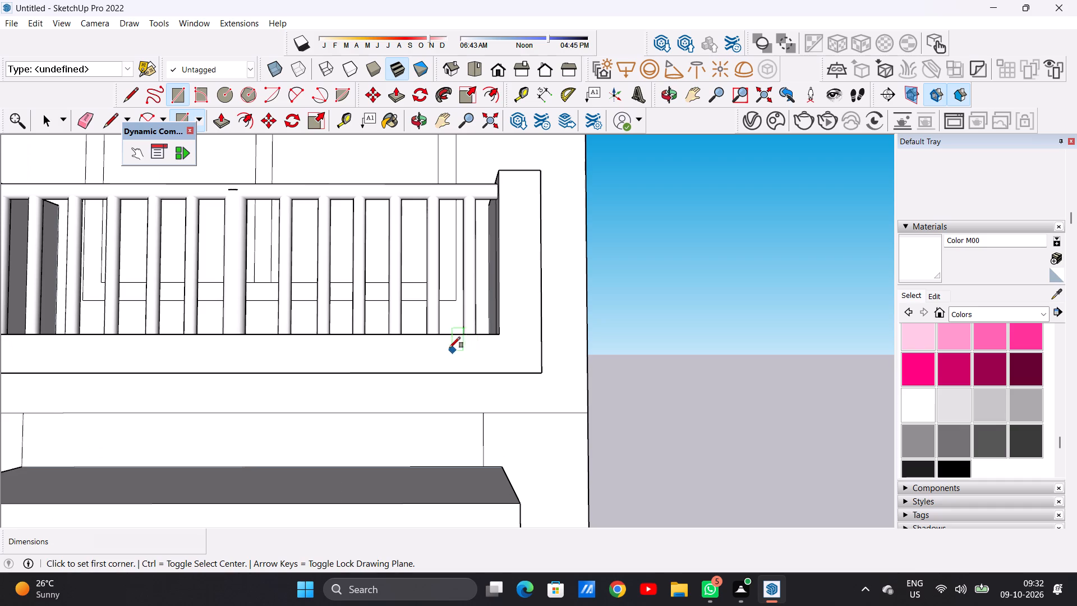
{"action": "scroll", "coordinate": [499, 352], "scroll_direction": "down", "scroll_amount": 6}
{"action": "middle_click_drag", "start_coordinate": [486, 363], "coordinate": [480, 403]}
{"action": "scroll", "coordinate": [478, 358], "scroll_direction": "up", "scroll_amount": 7}
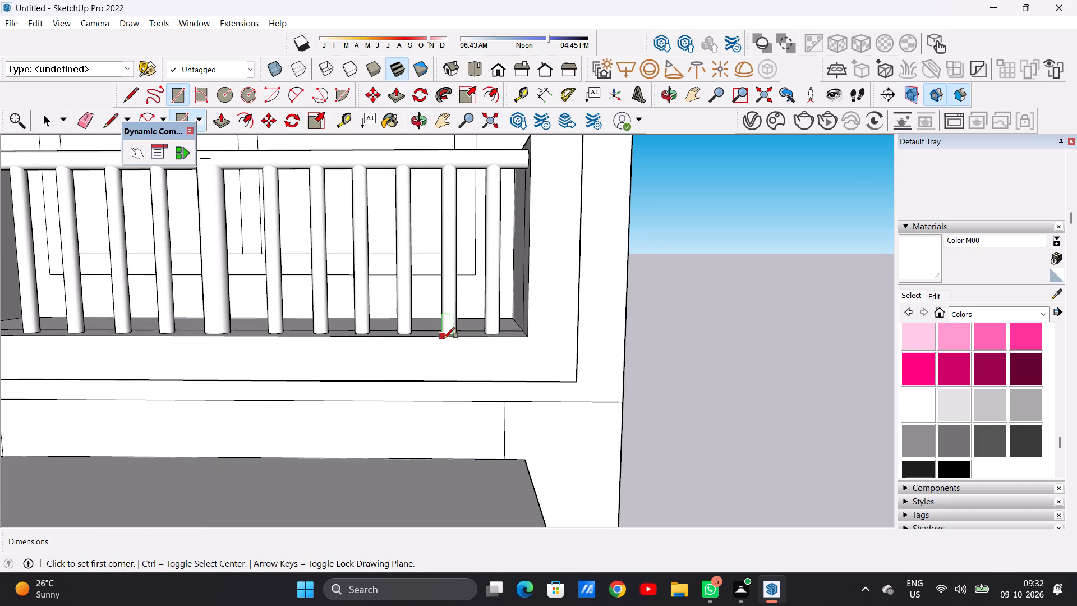
{"action": "left_click", "coordinate": [440, 340]}
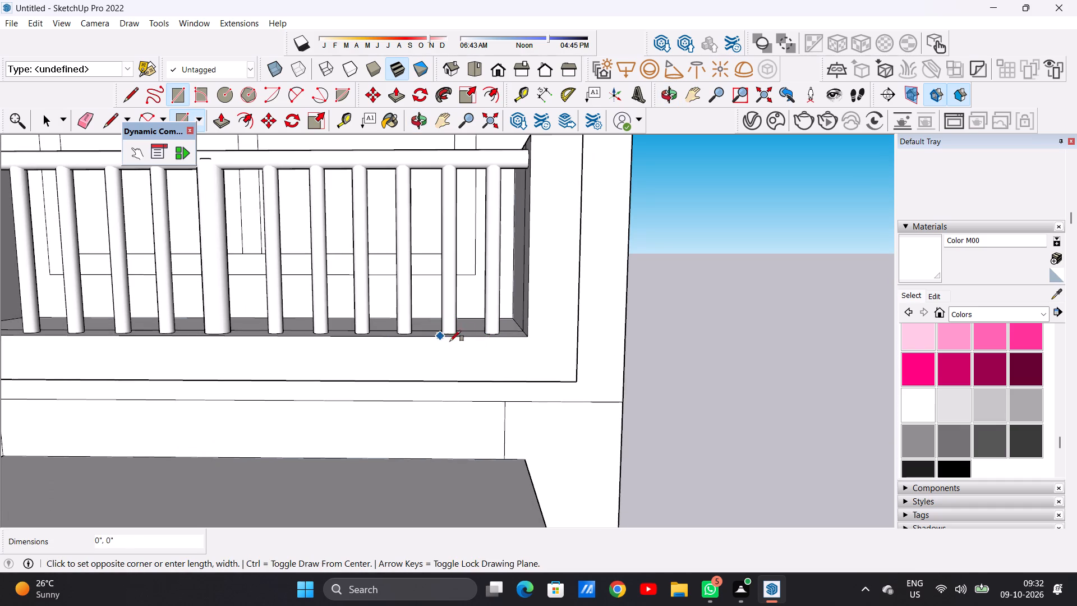
{"action": "left_click", "coordinate": [505, 338]}
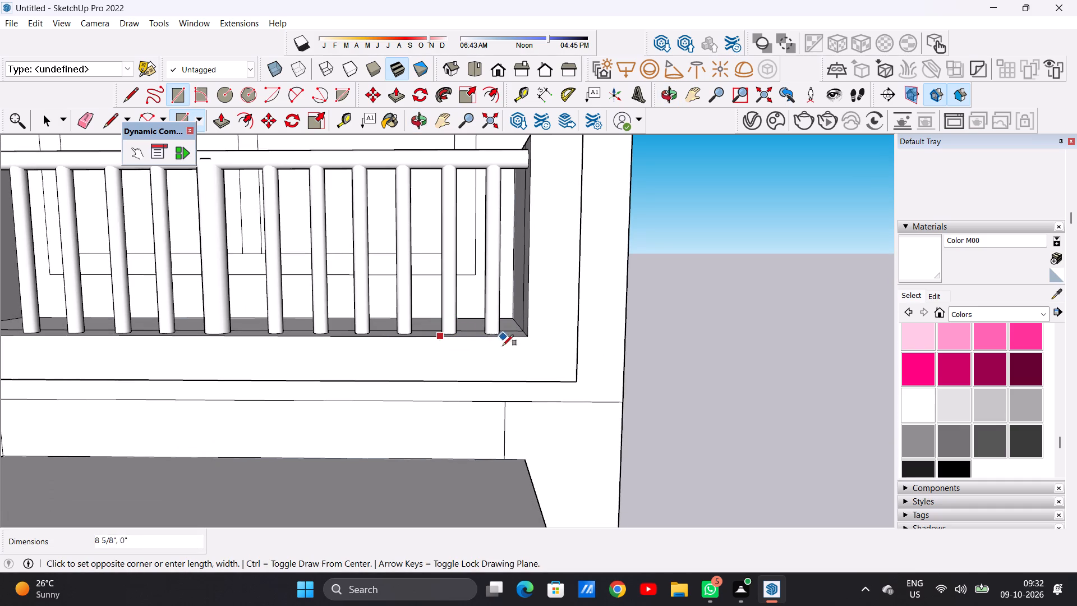
{"action": "left_click", "coordinate": [508, 381]}
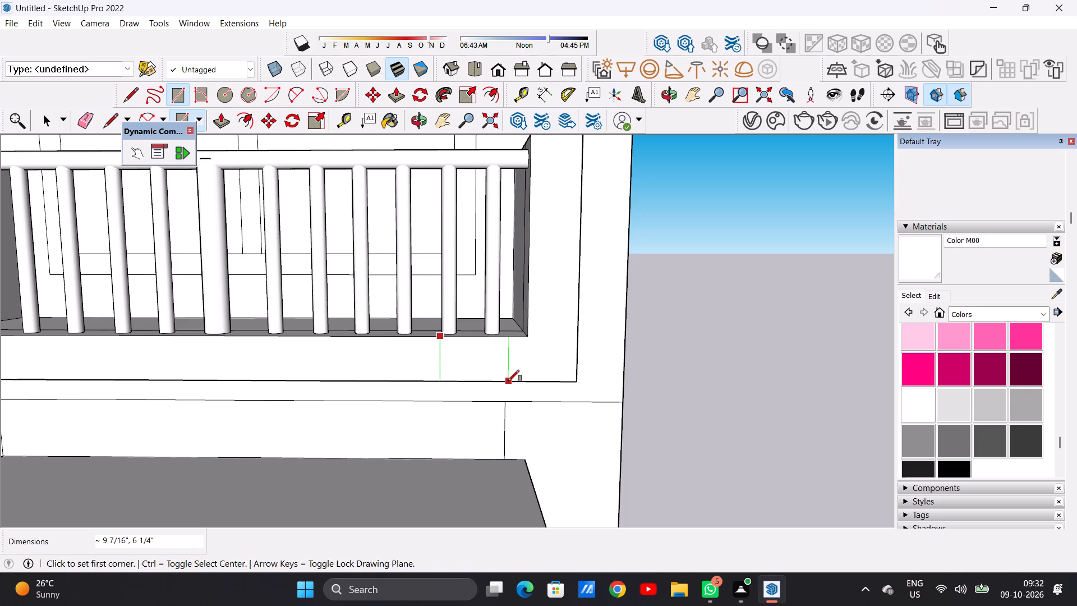
{"action": "key", "text": "space"}
Copy the rectangle about 5' 11 3/16" along the balcony front to below the railing's left end.
{"action": "double_click", "coordinate": [478, 366]}
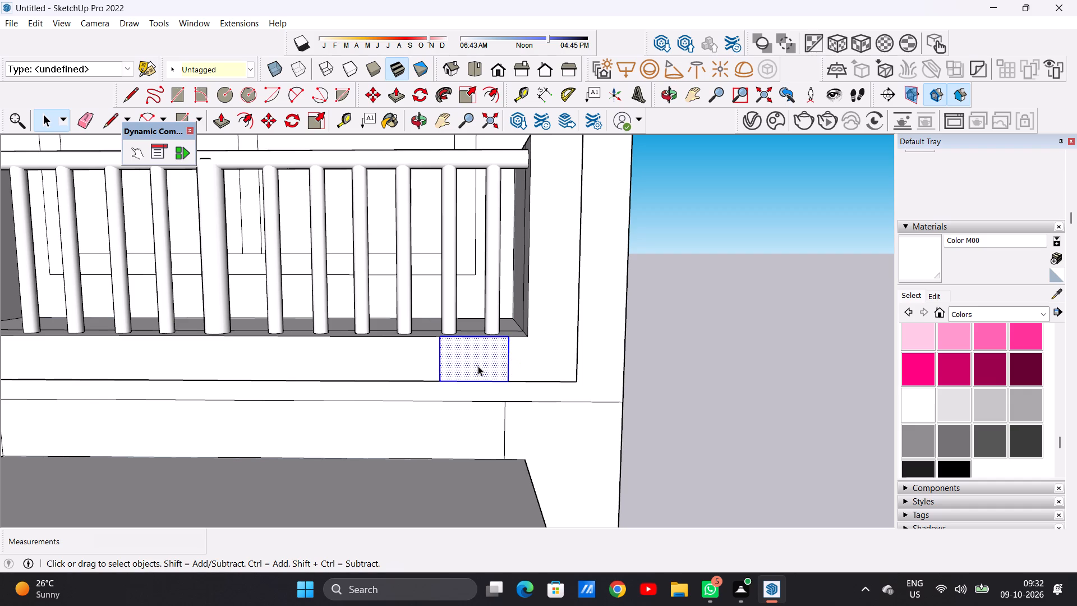
{"action": "key", "text": "m"}
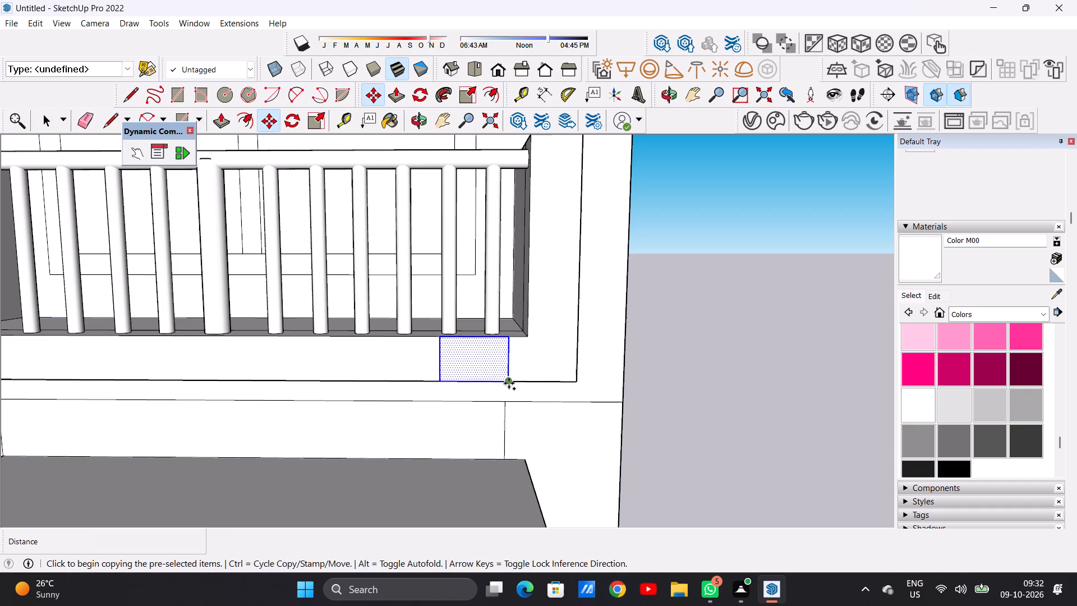
{"action": "left_click", "coordinate": [509, 383]}
{"action": "scroll", "coordinate": [452, 385], "scroll_direction": "down", "scroll_amount": 8}
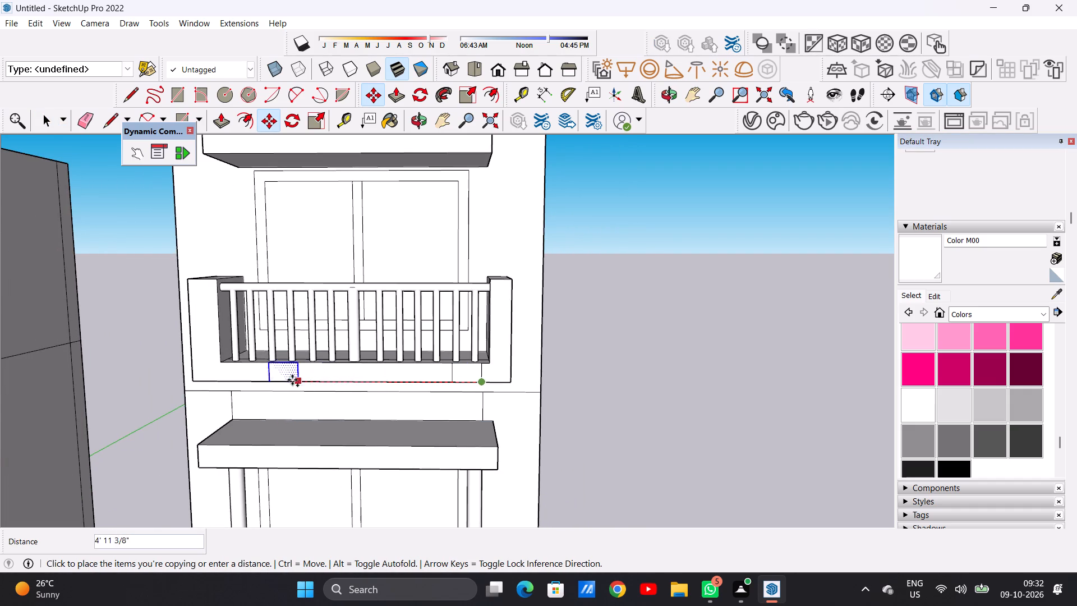
{"action": "scroll", "coordinate": [287, 380], "scroll_direction": "up", "scroll_amount": 4}
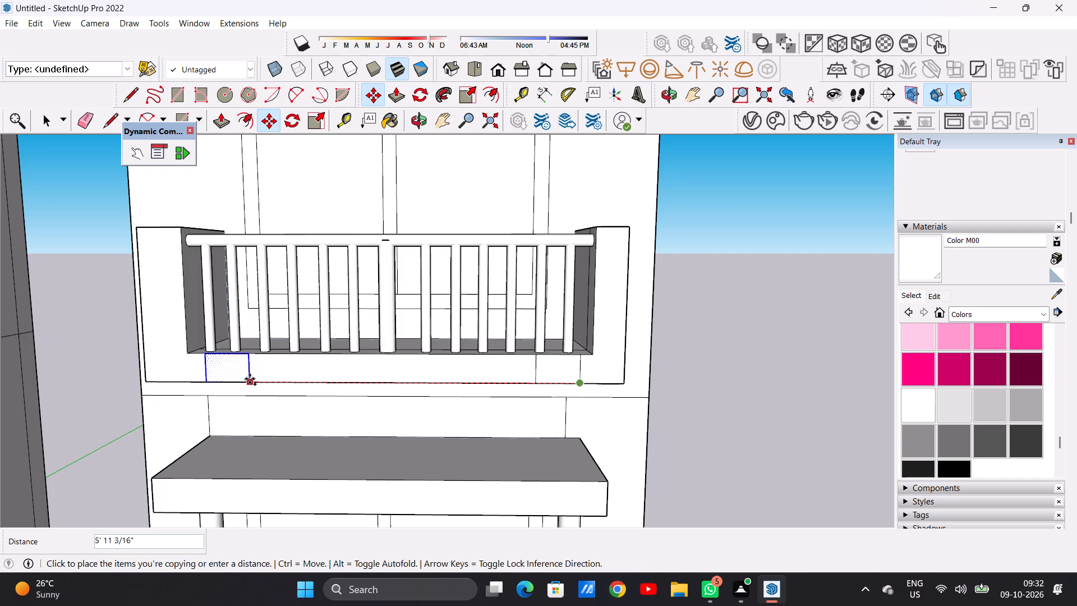
{"action": "left_click", "coordinate": [250, 384]}
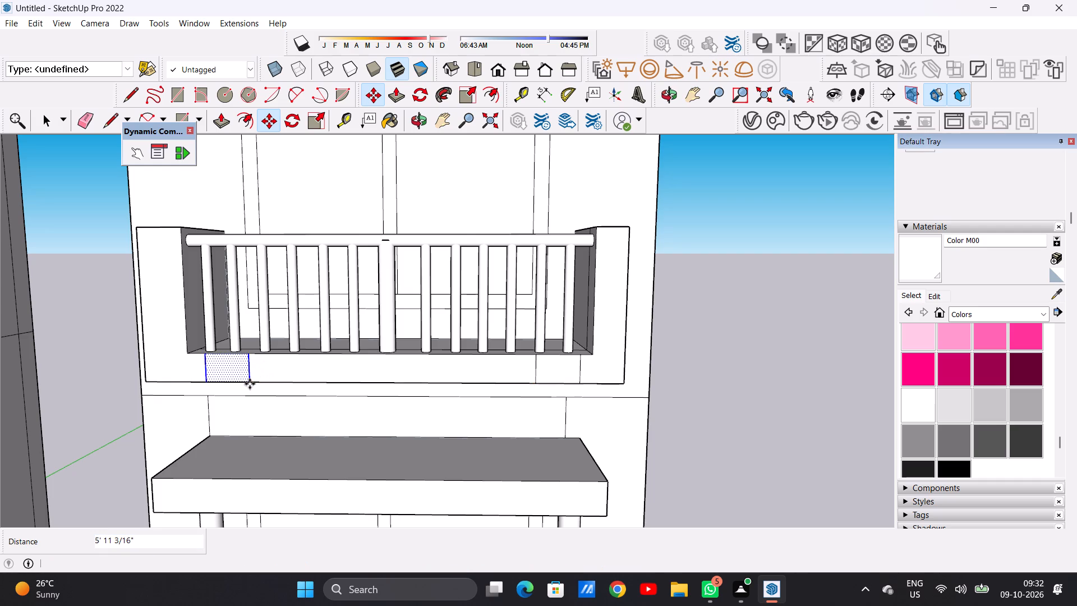
{"action": "key", "text": "space"}
{"action": "scroll", "coordinate": [356, 373], "scroll_direction": "down", "scroll_amount": 8}
{"action": "left_click", "coordinate": [662, 330]}
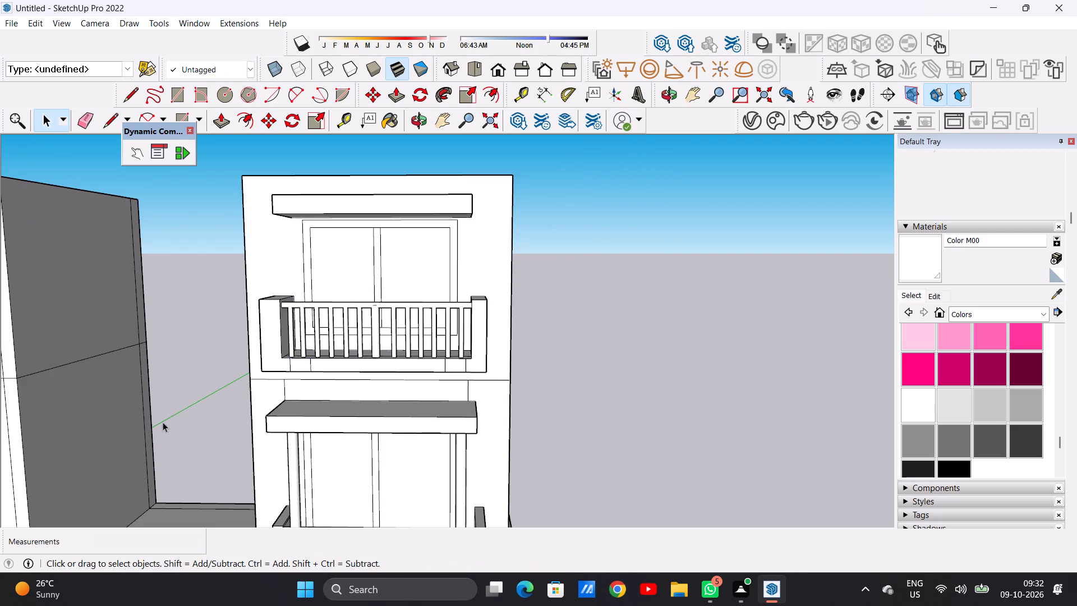
Extrude the left tower's top-storey balcony front face between the two post bases outward about 6 3/8", flush with the bases.
{"action": "scroll", "coordinate": [168, 419], "scroll_direction": "up", "scroll_amount": 4}
{"action": "scroll", "coordinate": [369, 382], "scroll_direction": "up", "scroll_amount": 1}
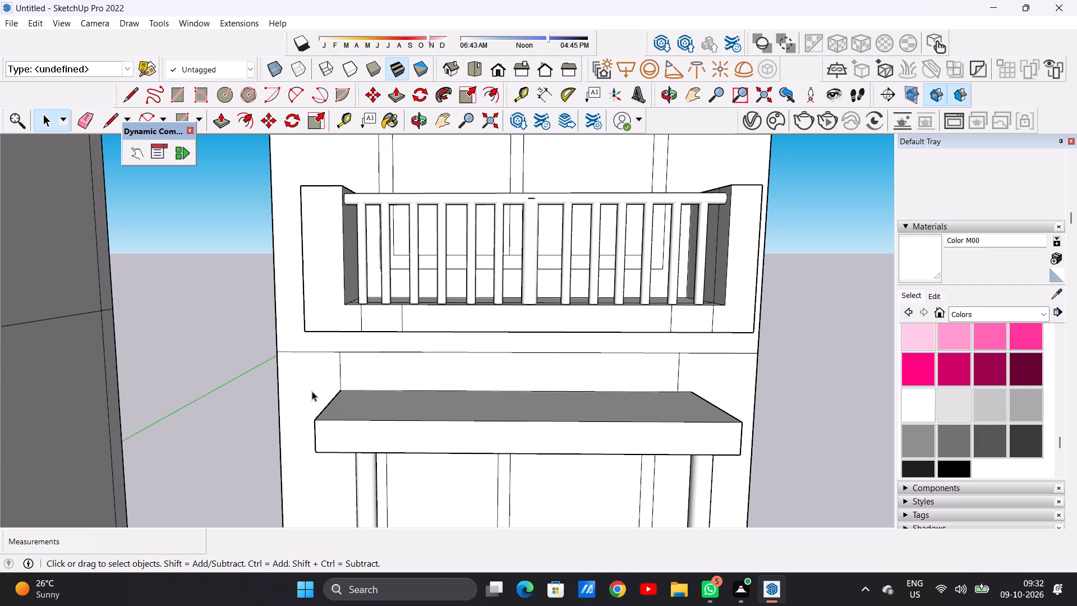
{"action": "scroll", "coordinate": [337, 381], "scroll_direction": "down", "scroll_amount": 19}
{"action": "scroll", "coordinate": [475, 393], "scroll_direction": "up", "scroll_amount": 7}
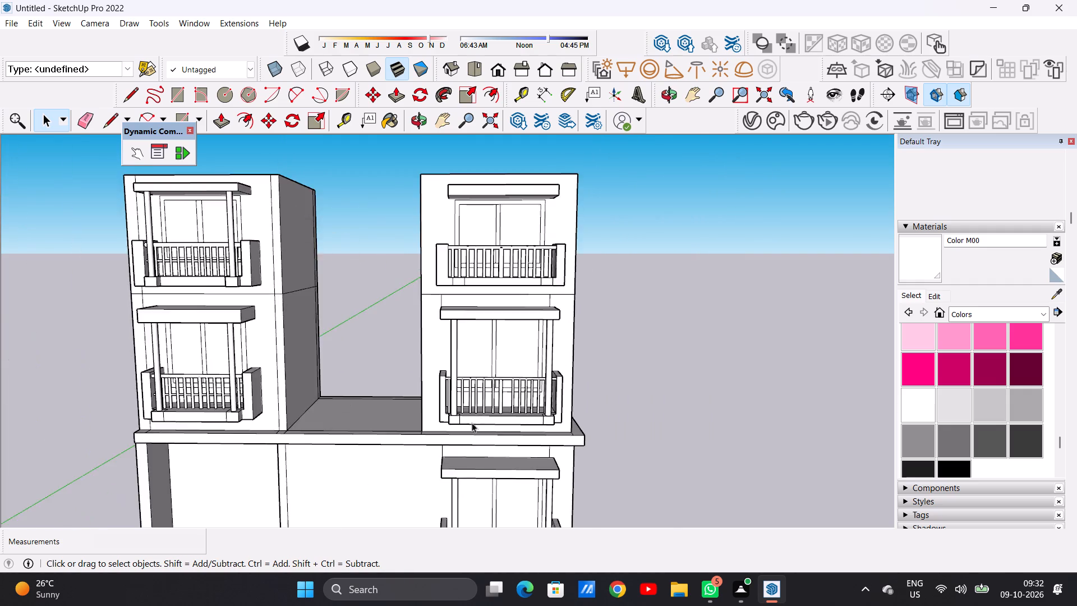
{"action": "scroll", "coordinate": [466, 420], "scroll_direction": "up", "scroll_amount": 6}
{"action": "middle_click_drag", "start_coordinate": [424, 433], "coordinate": [533, 442]}
{"action": "scroll", "coordinate": [541, 386], "scroll_direction": "down", "scroll_amount": 10}
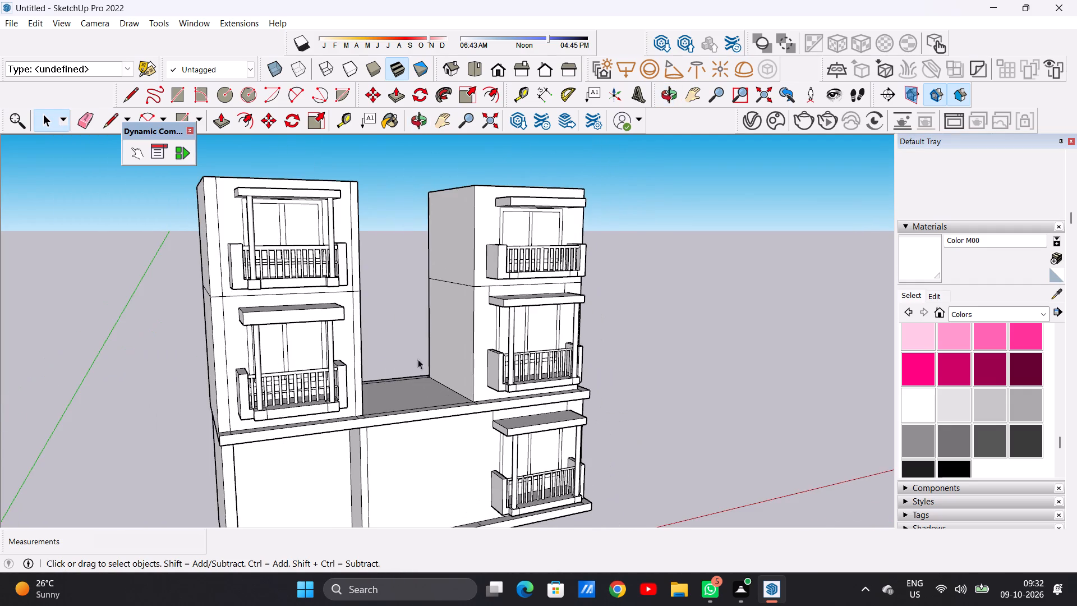
{"action": "scroll", "coordinate": [301, 274], "scroll_direction": "up", "scroll_amount": 11}
{"action": "middle_click_drag", "start_coordinate": [290, 301], "coordinate": [284, 334]}
{"action": "scroll", "coordinate": [299, 339], "scroll_direction": "up", "scroll_amount": 3}
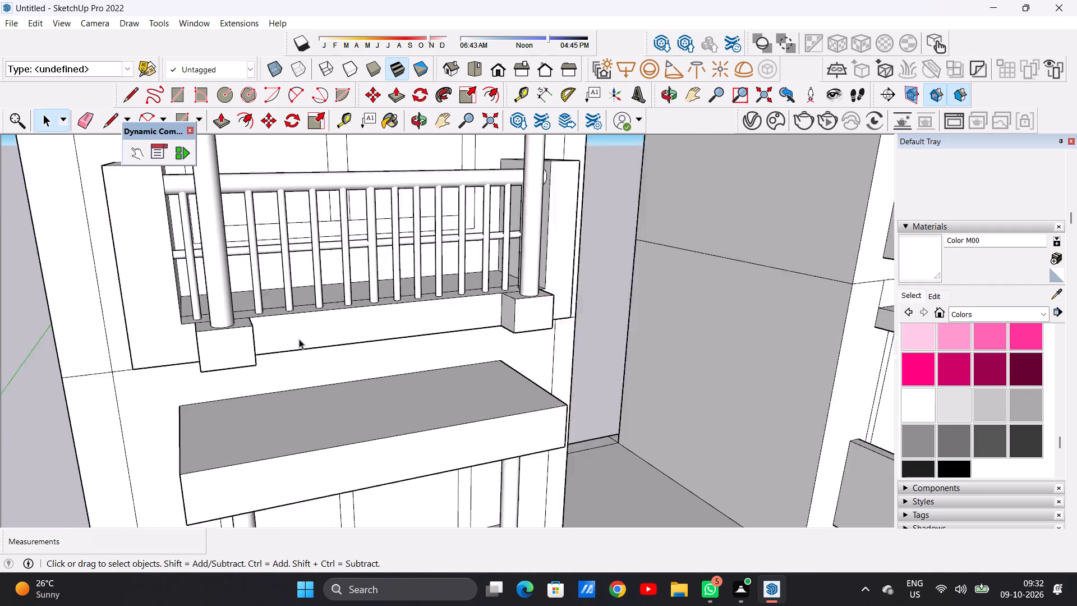
{"action": "scroll", "coordinate": [299, 339], "scroll_direction": "up", "scroll_amount": 3}
{"action": "key", "text": "p"}
{"action": "left_click", "coordinate": [266, 327]}
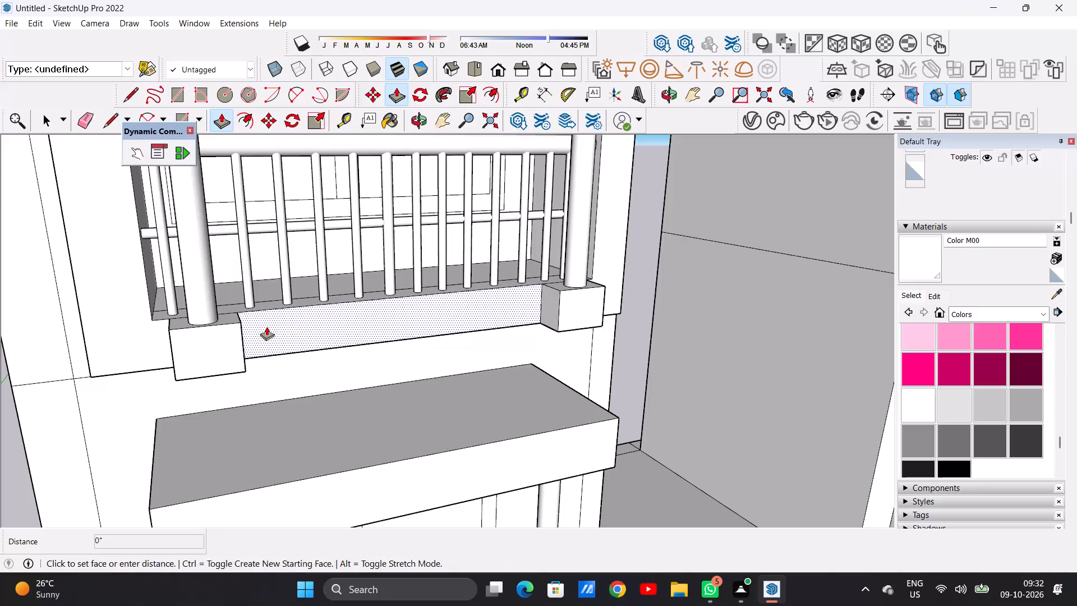
{"action": "left_click", "coordinate": [238, 325]}
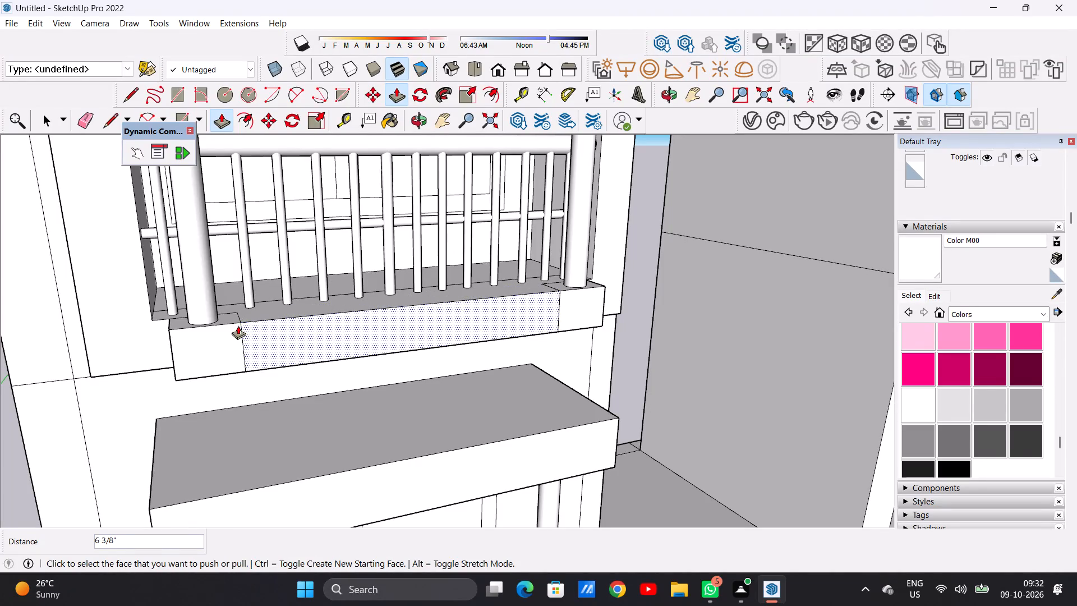
{"action": "key", "text": "space"}
Extrude the left rectangle on the right tower's top-storey balcony front outward about 7 3/16" as a post base.
{"action": "scroll", "coordinate": [274, 342], "scroll_direction": "down", "scroll_amount": 20}
{"action": "scroll", "coordinate": [572, 277], "scroll_direction": "up", "scroll_amount": 2}
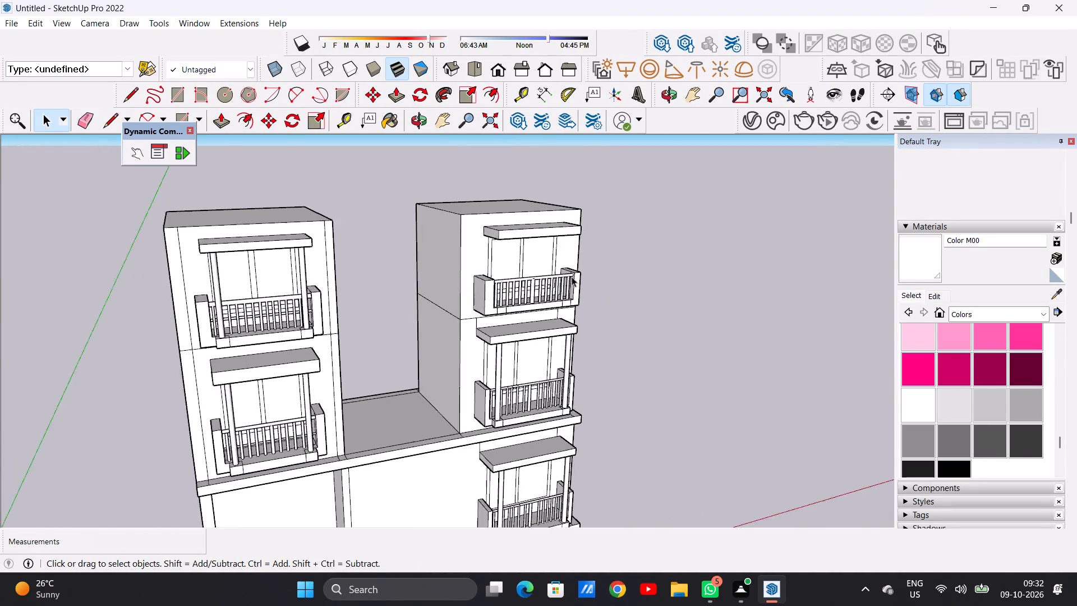
{"action": "scroll", "coordinate": [572, 277], "scroll_direction": "up", "scroll_amount": 3}
{"action": "scroll", "coordinate": [500, 315], "scroll_direction": "up", "scroll_amount": 8}
{"action": "middle_click_drag", "start_coordinate": [492, 322], "coordinate": [535, 353]}
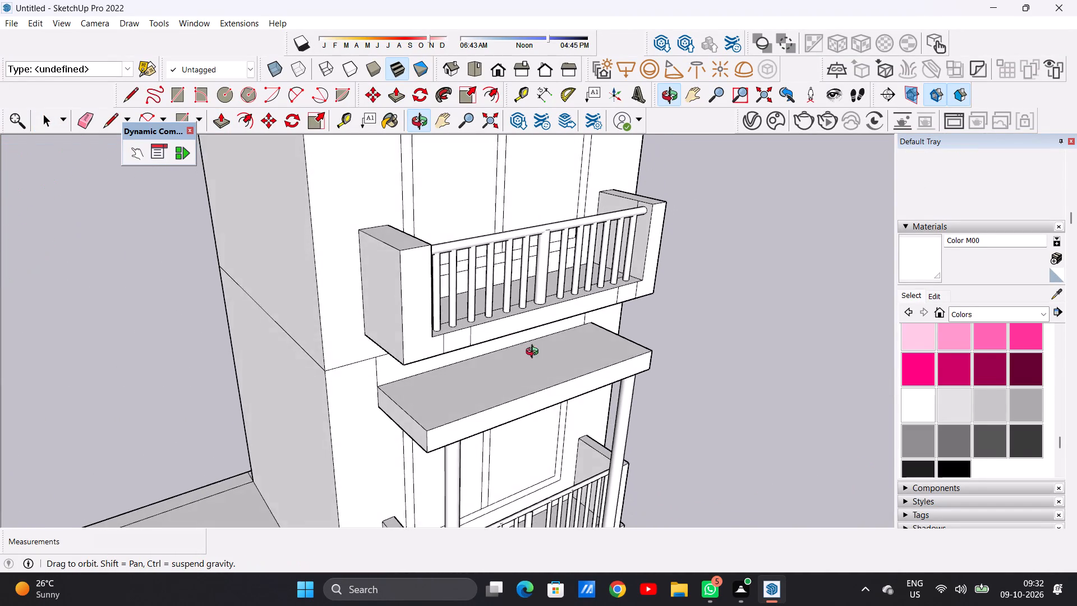
{"action": "middle_click_drag", "start_coordinate": [535, 353], "coordinate": [520, 339]}
{"action": "scroll", "coordinate": [458, 338], "scroll_direction": "up", "scroll_amount": 2}
{"action": "key", "text": "p"}
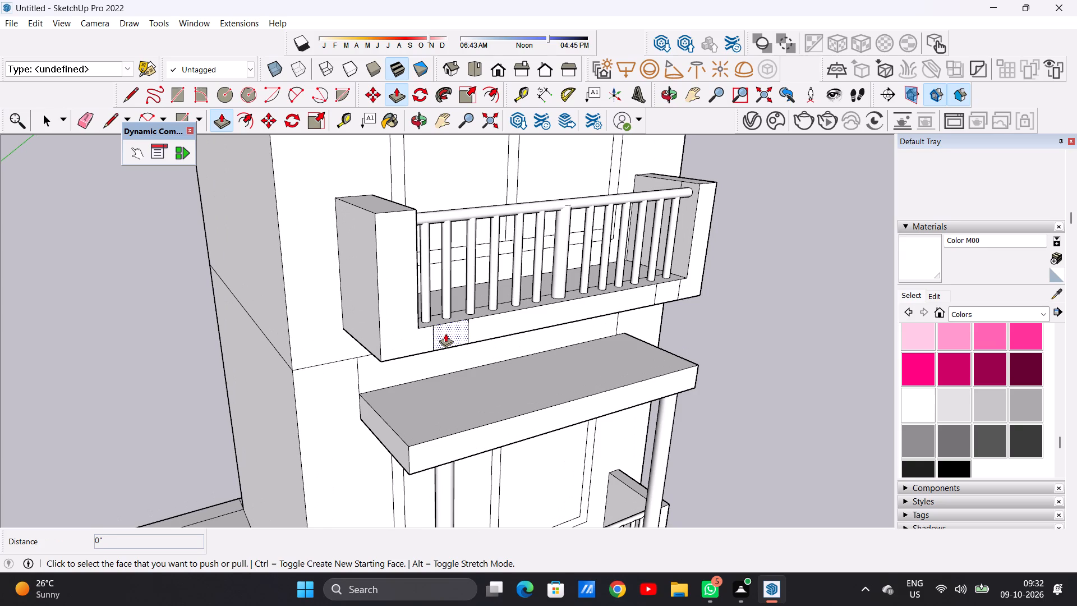
{"action": "left_click", "coordinate": [436, 334]}
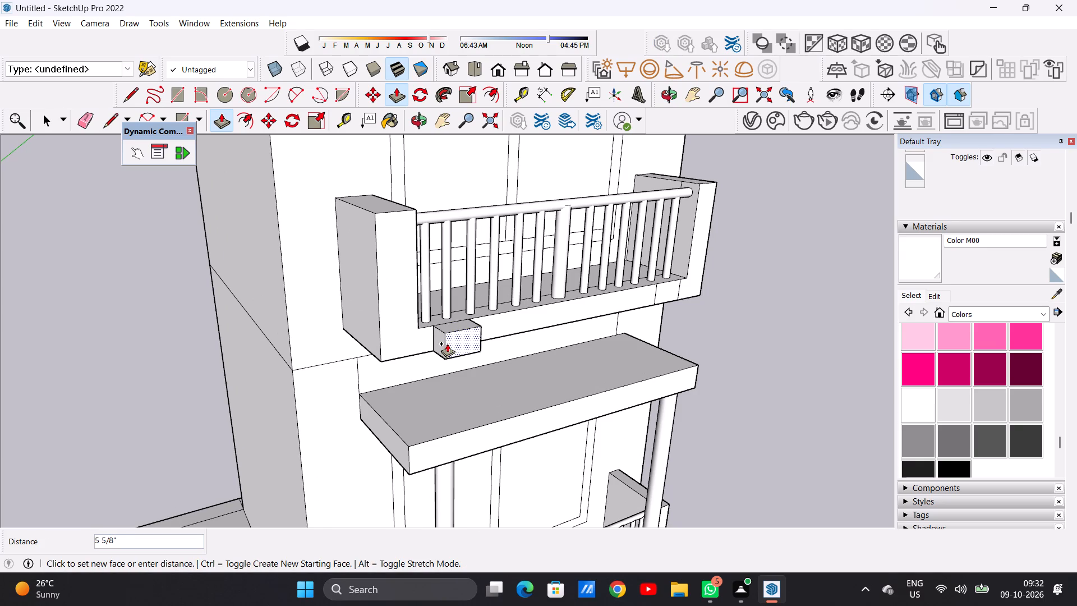
{"action": "left_click", "coordinate": [449, 347]}
Extrude the right rectangle on the same balcony front outward about 7 3/16", level with the left post base.
{"action": "middle_click_drag", "start_coordinate": [490, 342], "coordinate": [403, 396]}
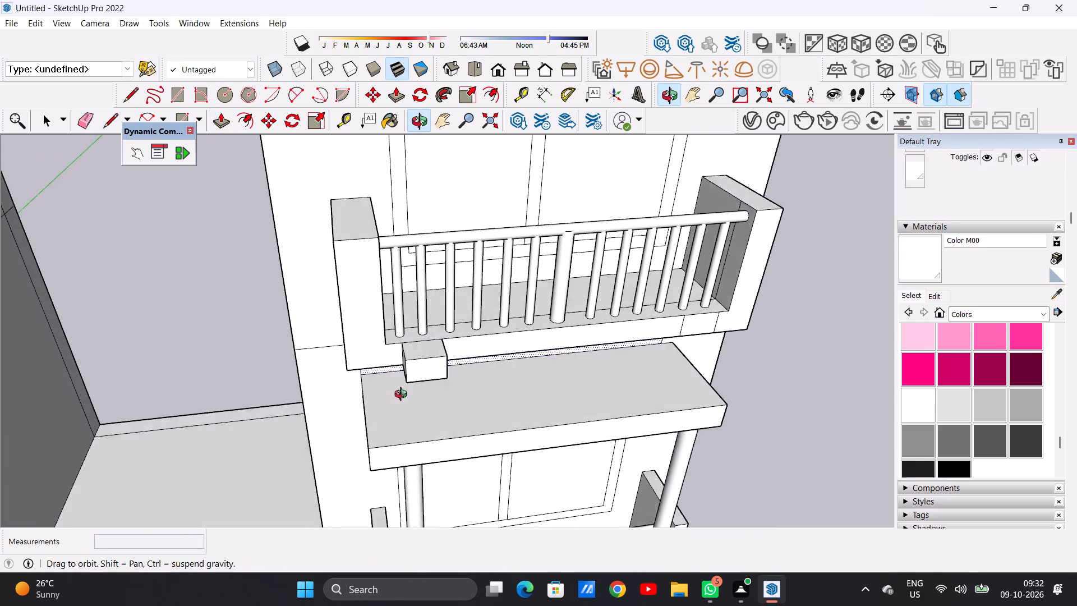
{"action": "middle_click_drag", "start_coordinate": [403, 396], "coordinate": [355, 401]}
{"action": "scroll", "coordinate": [415, 359], "scroll_direction": "down", "scroll_amount": 8}
{"action": "scroll", "coordinate": [559, 358], "scroll_direction": "up", "scroll_amount": 10}
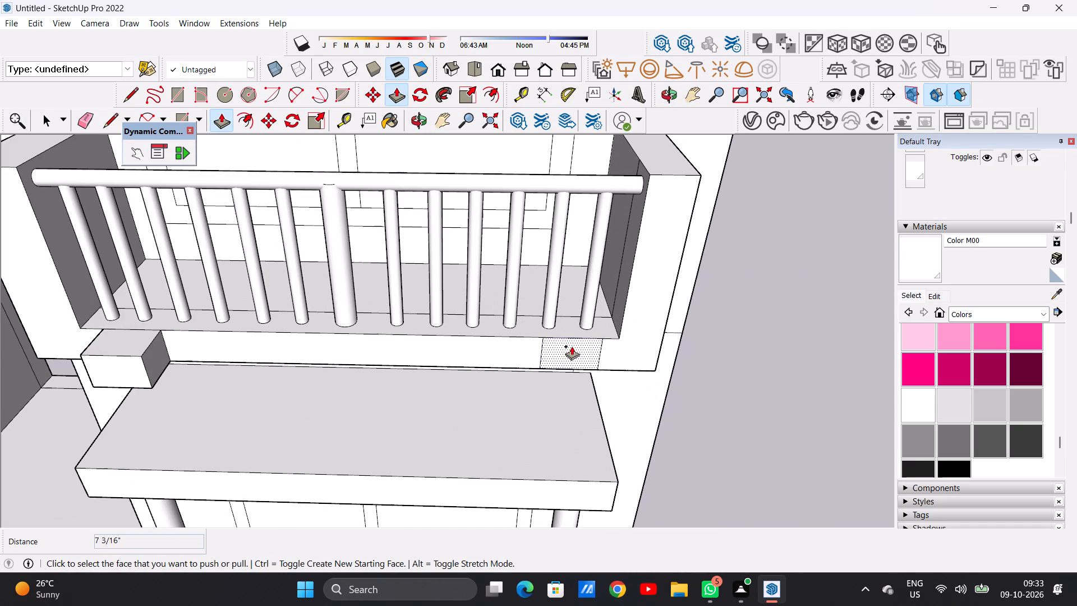
{"action": "left_click", "coordinate": [570, 346]}
{"action": "scroll", "coordinate": [545, 369], "scroll_direction": "down", "scroll_amount": 6}
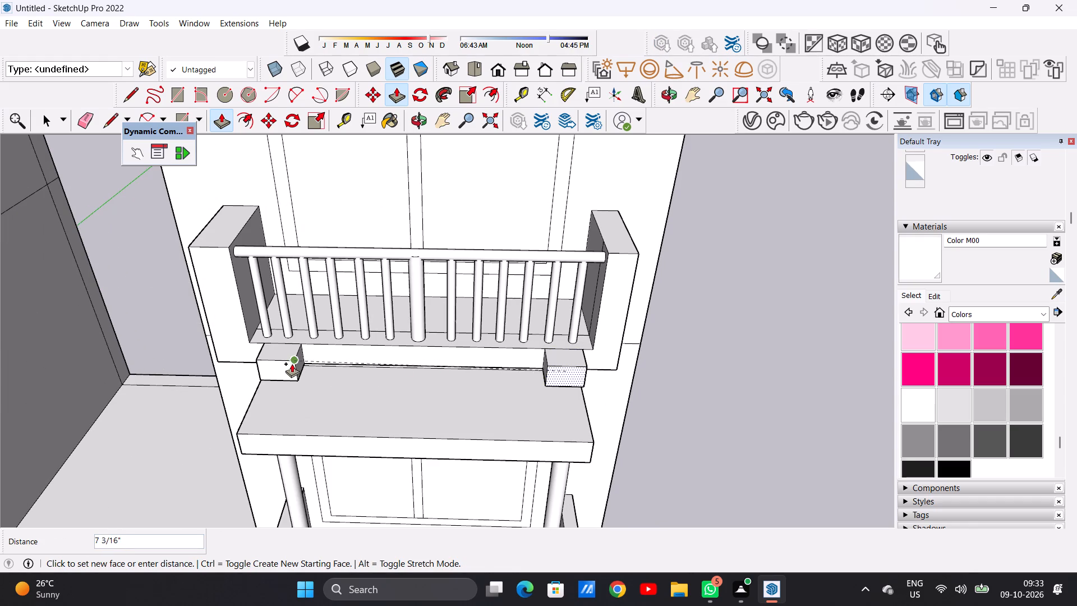
{"action": "left_click", "coordinate": [291, 362]}
{"action": "key", "text": "space"}
Draw a circle with a radius of about 2" on top of the balcony's right post base.
{"action": "middle_click_drag", "start_coordinate": [449, 344], "coordinate": [456, 373]}
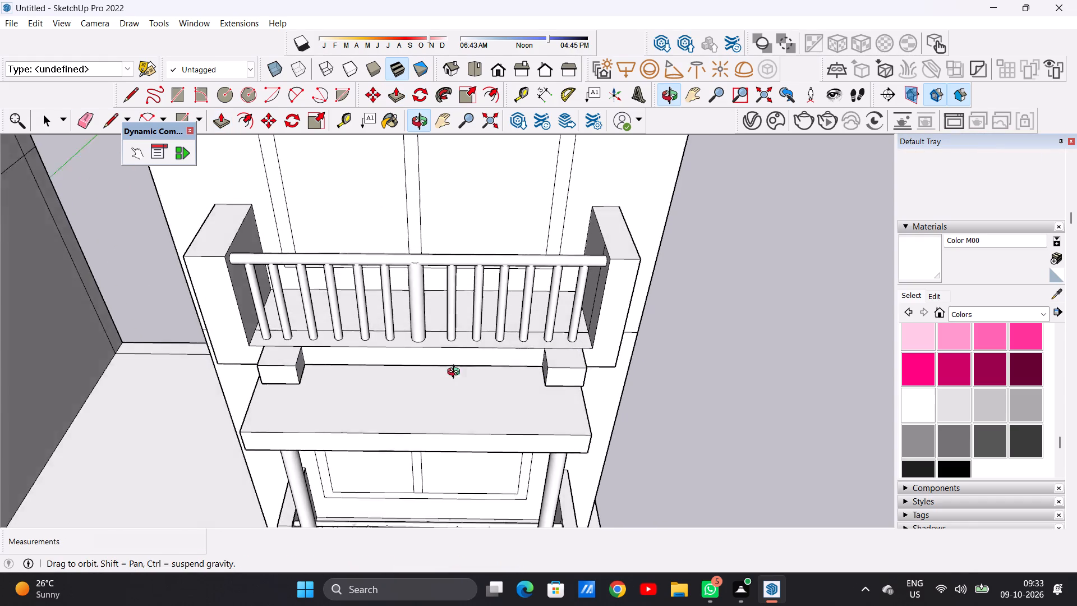
{"action": "middle_click_drag", "start_coordinate": [456, 373], "coordinate": [452, 433]}
{"action": "scroll", "coordinate": [463, 364], "scroll_direction": "down", "scroll_amount": 10}
{"action": "scroll", "coordinate": [502, 369], "scroll_direction": "up", "scroll_amount": 4}
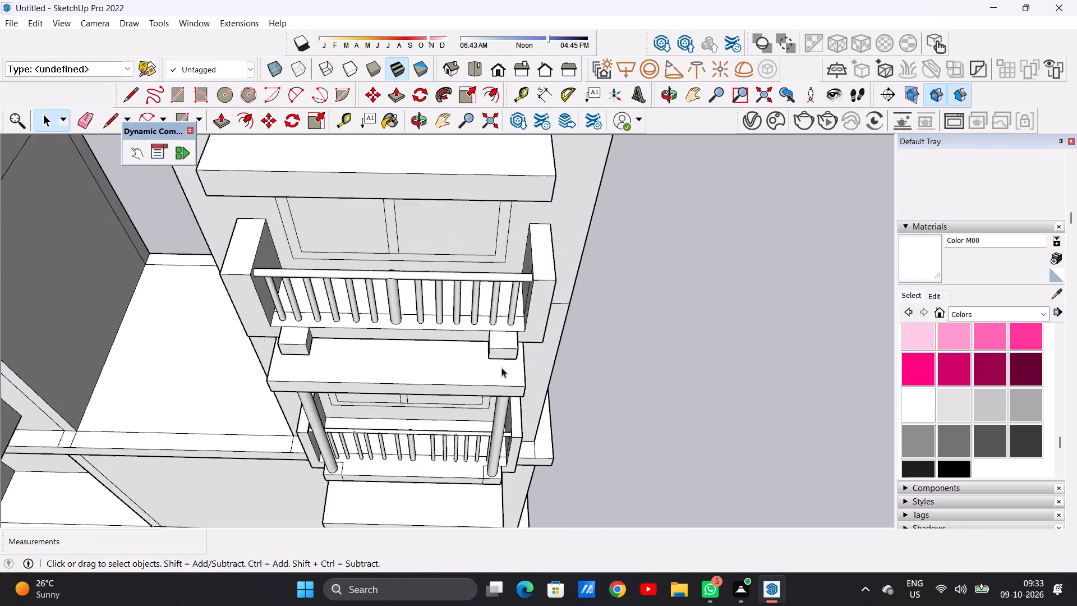
{"action": "scroll", "coordinate": [501, 368], "scroll_direction": "up", "scroll_amount": 9}
{"action": "middle_click_drag", "start_coordinate": [490, 356], "coordinate": [480, 402]}
{"action": "scroll", "coordinate": [504, 392], "scroll_direction": "up", "scroll_amount": 4}
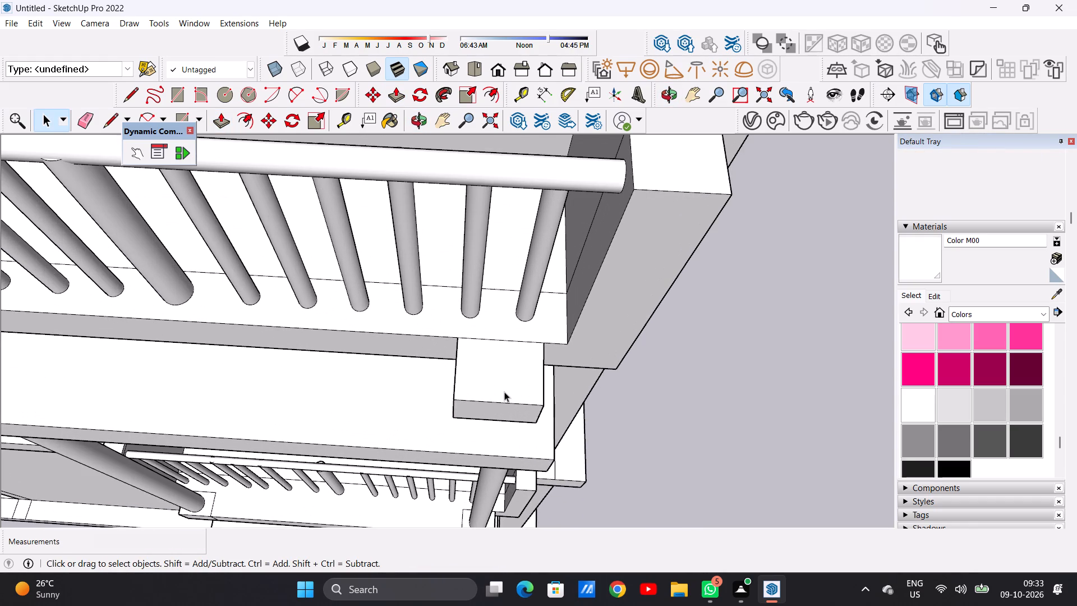
{"action": "key", "text": "c"}
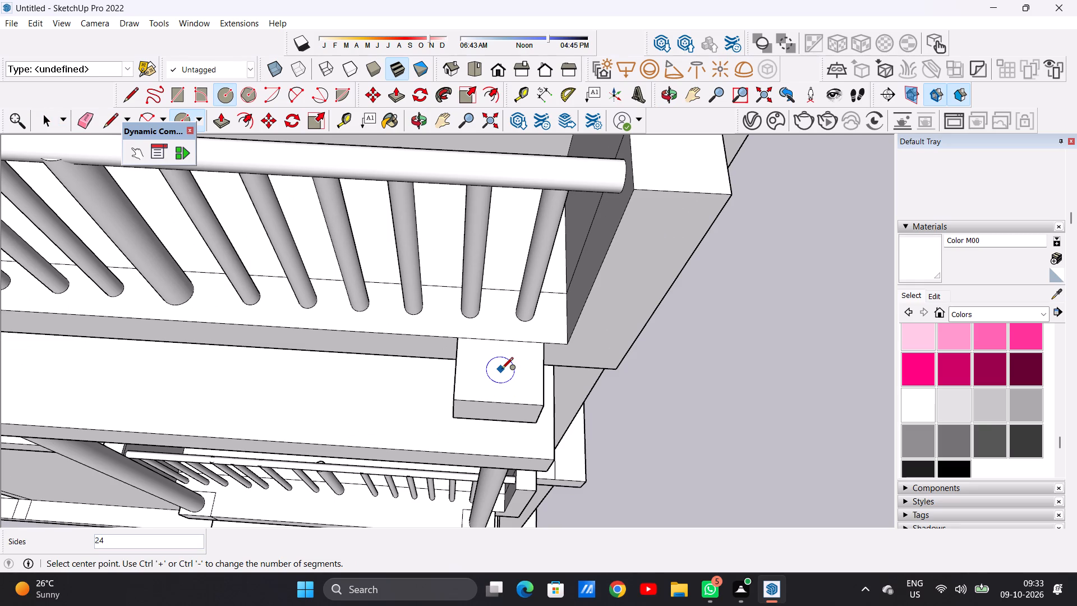
{"action": "left_click", "coordinate": [501, 370]}
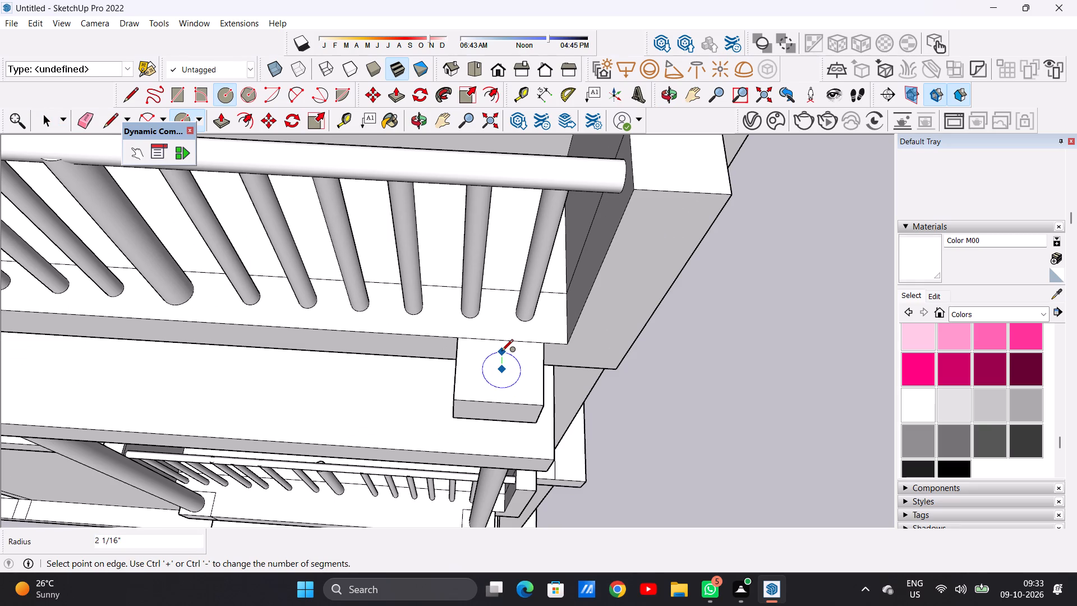
{"action": "left_click", "coordinate": [500, 351]}
{"action": "key", "text": "space"}
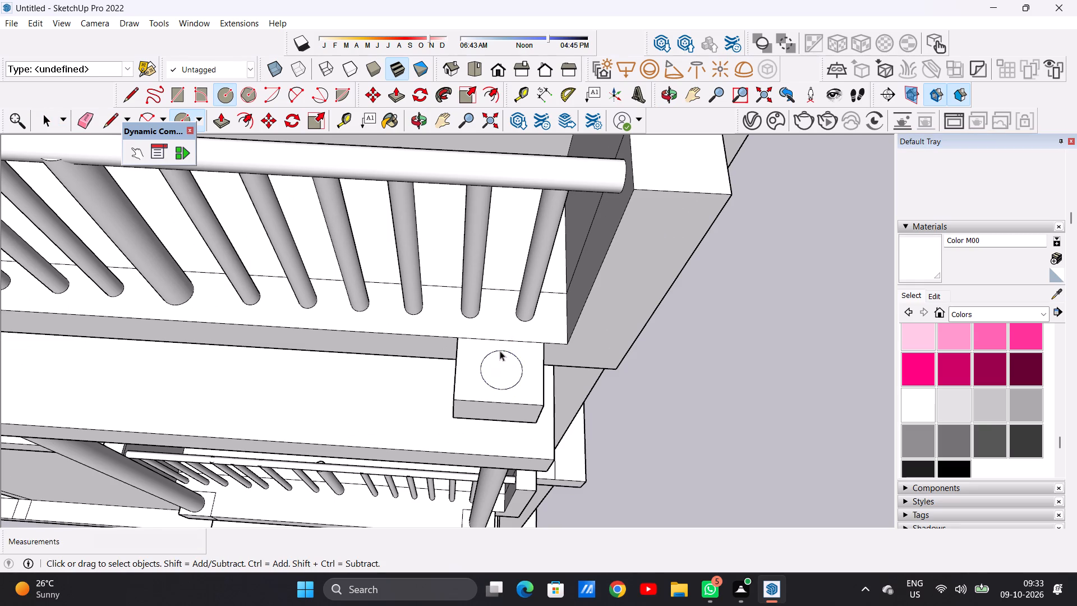
Copy the circle from the balcony's right post base about 5' 11 9/16" across onto the top of the left post base.
{"action": "left_click", "coordinate": [506, 371]}
{"action": "left_click", "coordinate": [506, 371]}
{"action": "left_click", "coordinate": [506, 371]}
{"action": "left_click", "coordinate": [506, 371]}
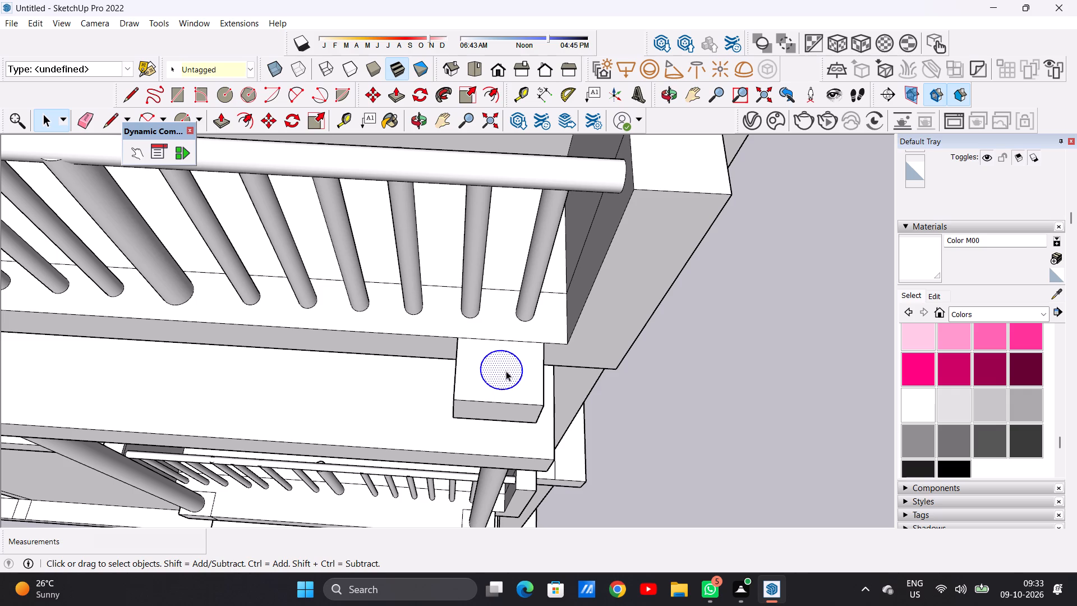
{"action": "key", "text": "m"}
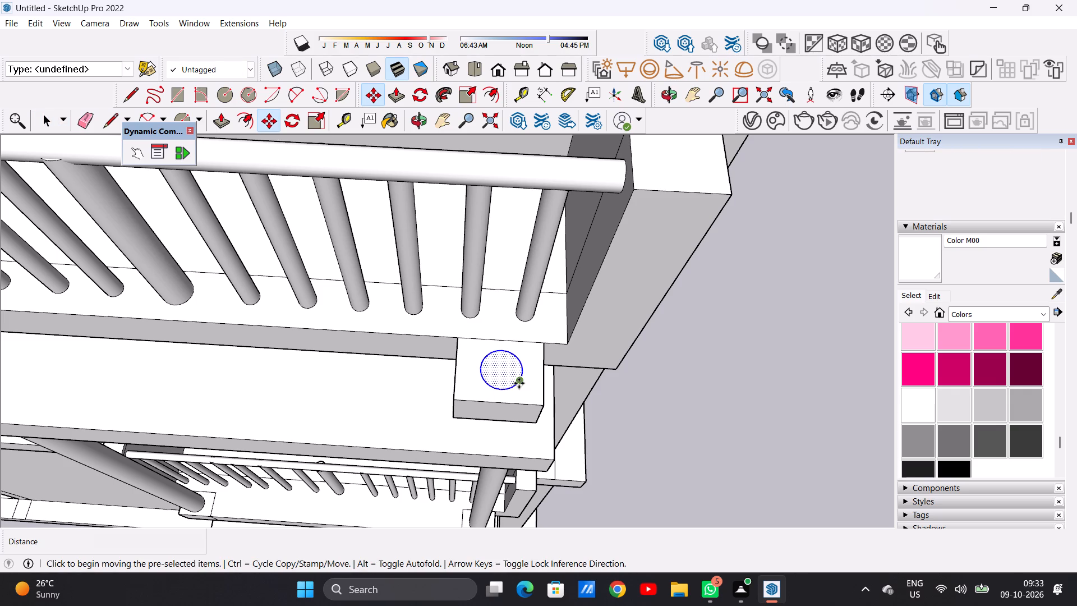
{"action": "left_click", "coordinate": [519, 383]}
{"action": "scroll", "coordinate": [491, 383], "scroll_direction": "down", "scroll_amount": 9}
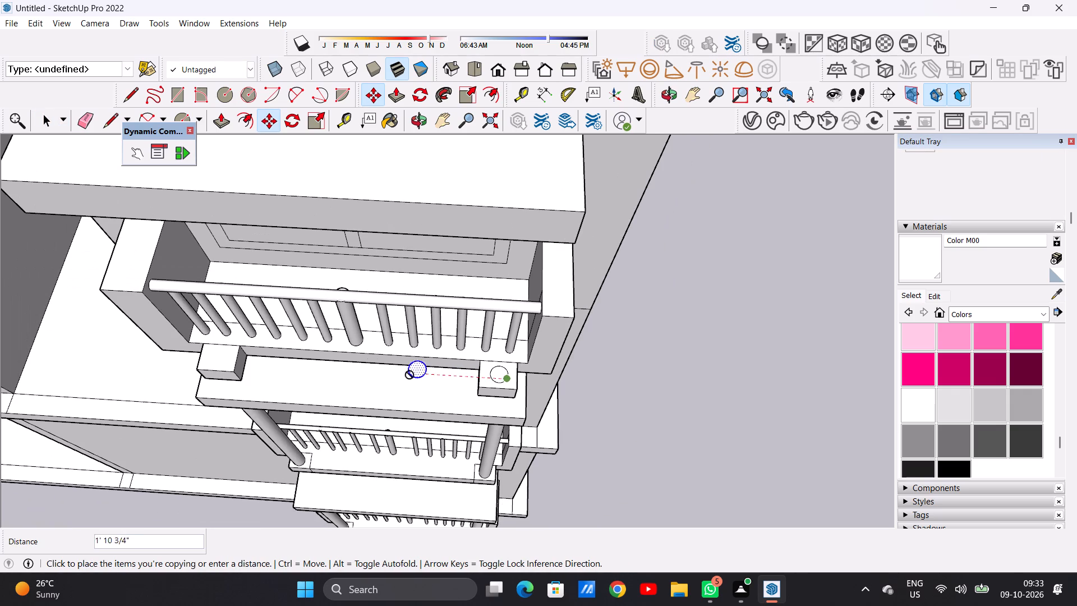
{"action": "scroll", "coordinate": [230, 357], "scroll_direction": "up", "scroll_amount": 6}
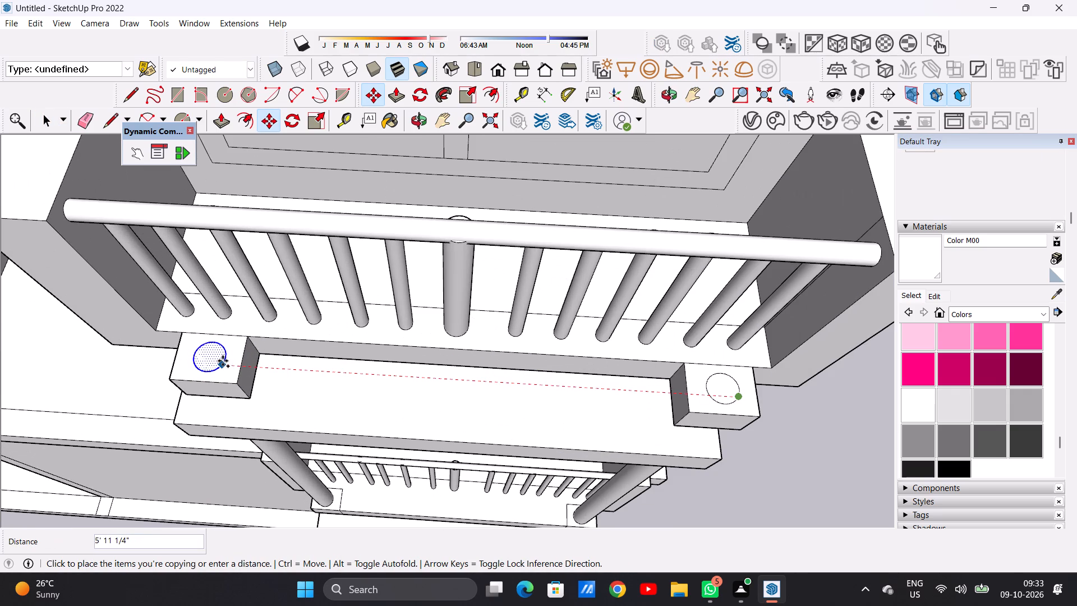
{"action": "left_click", "coordinate": [220, 361]}
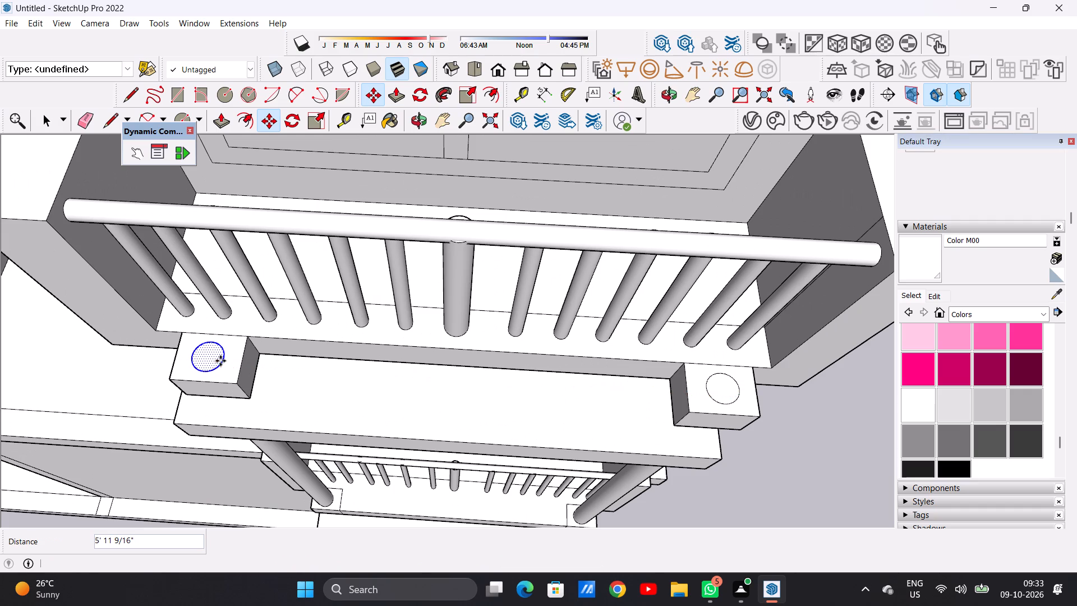
{"action": "key", "text": "space"}
{"action": "left_click", "coordinate": [784, 457]}
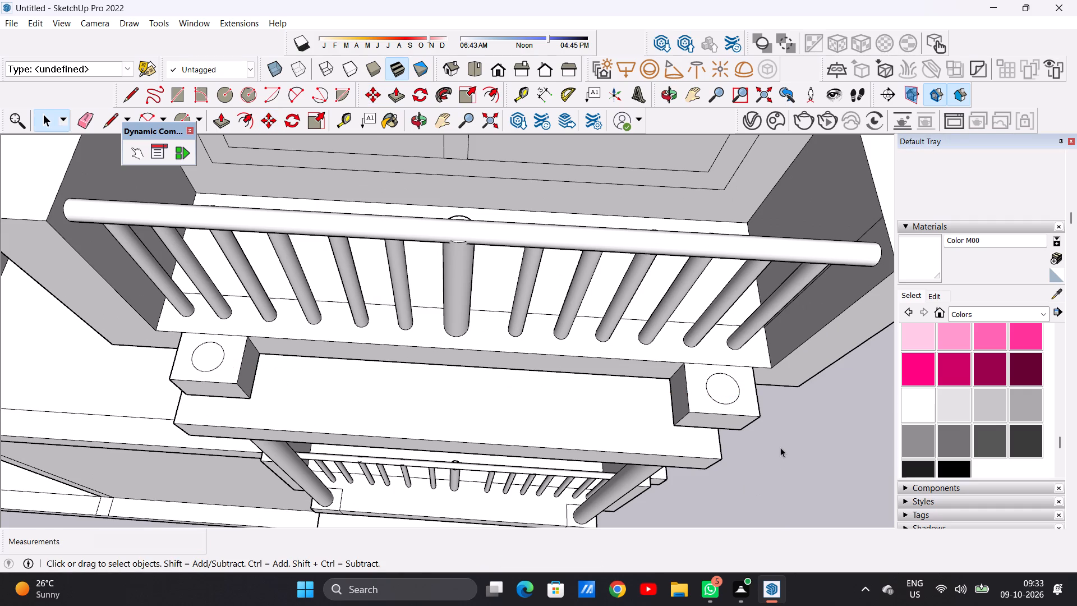
Extrude the circle on the right post base up about 5' 4 13/16" to the underside of the canopy as a round post.
{"action": "scroll", "coordinate": [717, 461], "scroll_direction": "down", "scroll_amount": 3}
{"action": "scroll", "coordinate": [606, 383], "scroll_direction": "down", "scroll_amount": 5}
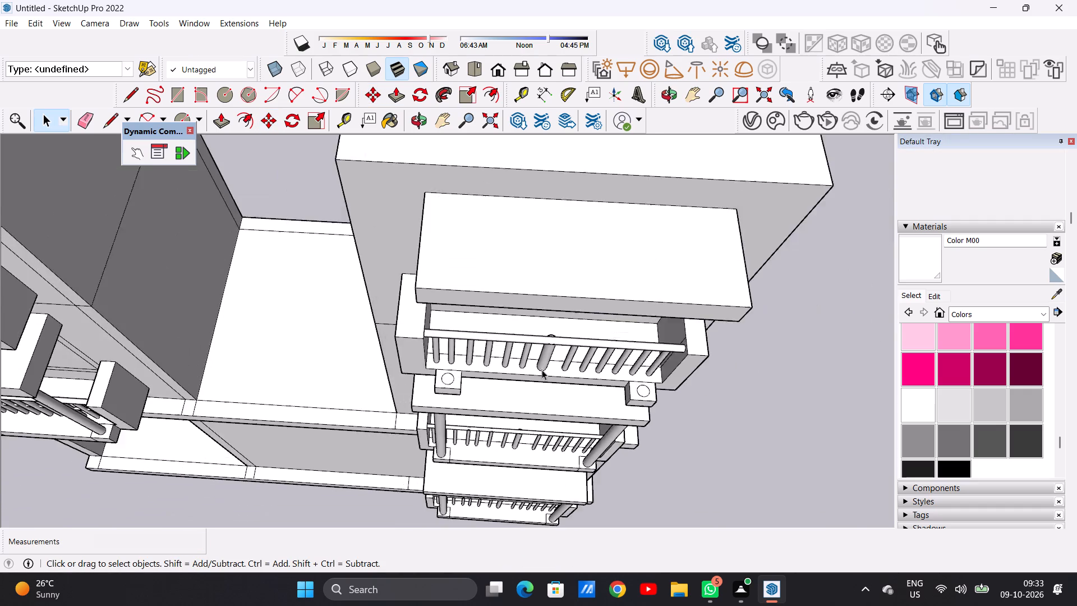
{"action": "scroll", "coordinate": [542, 370], "scroll_direction": "down", "scroll_amount": 11}
{"action": "middle_click_drag", "start_coordinate": [666, 407], "coordinate": [550, 313]}
{"action": "scroll", "coordinate": [541, 395], "scroll_direction": "up", "scroll_amount": 7}
{"action": "scroll", "coordinate": [523, 333], "scroll_direction": "up", "scroll_amount": 2}
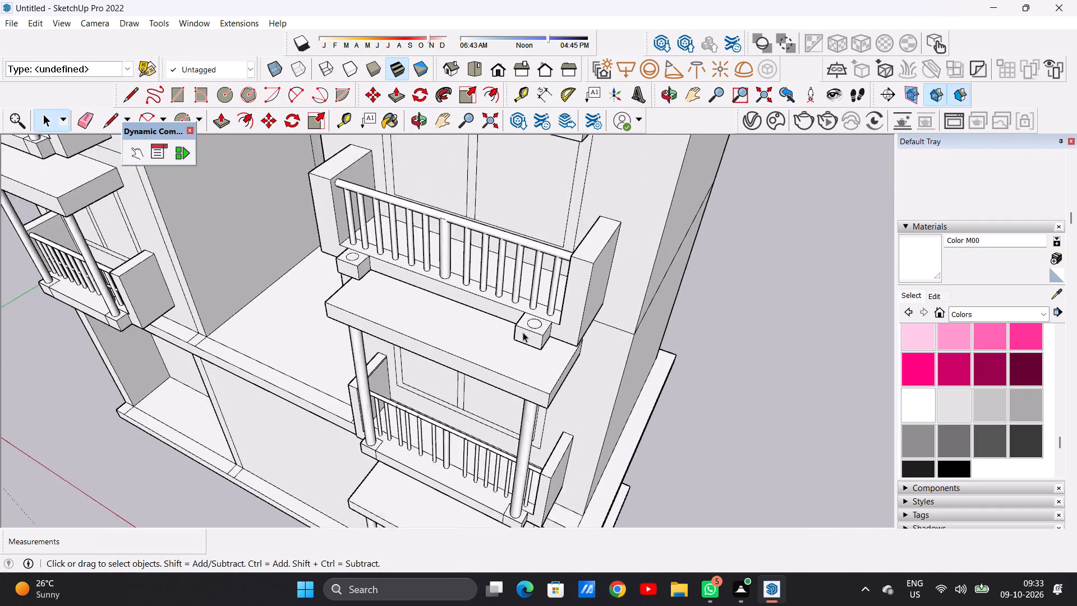
{"action": "scroll", "coordinate": [523, 332], "scroll_direction": "up", "scroll_amount": 9}
{"action": "key", "text": "p"}
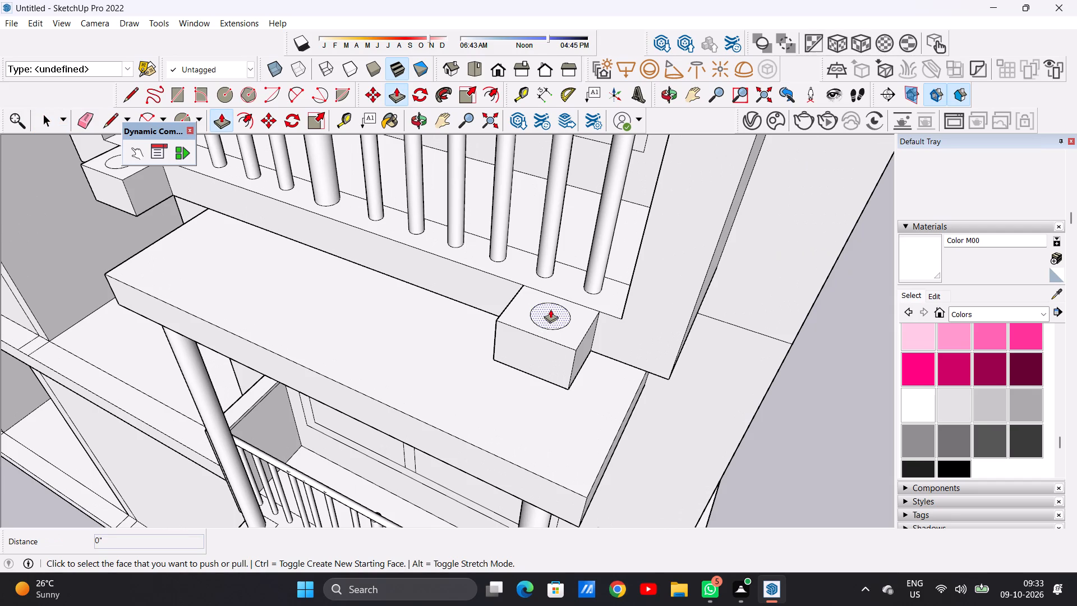
{"action": "left_click", "coordinate": [553, 310]}
{"action": "scroll", "coordinate": [566, 284], "scroll_direction": "down", "scroll_amount": 4}
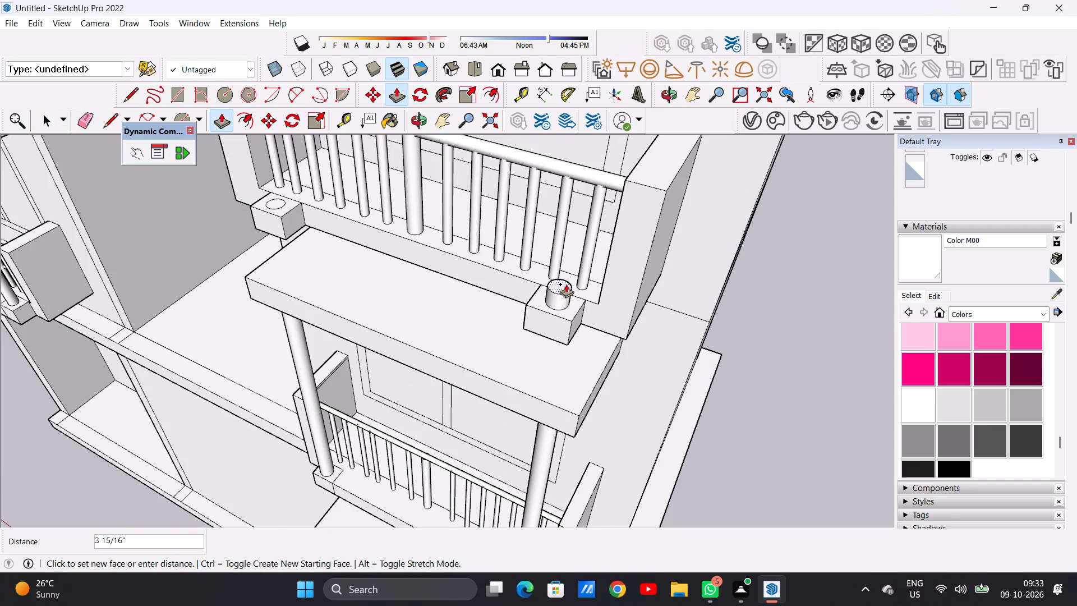
{"action": "scroll", "coordinate": [566, 284], "scroll_direction": "down", "scroll_amount": 20}
{"action": "scroll", "coordinate": [585, 210], "scroll_direction": "down", "scroll_amount": 7}
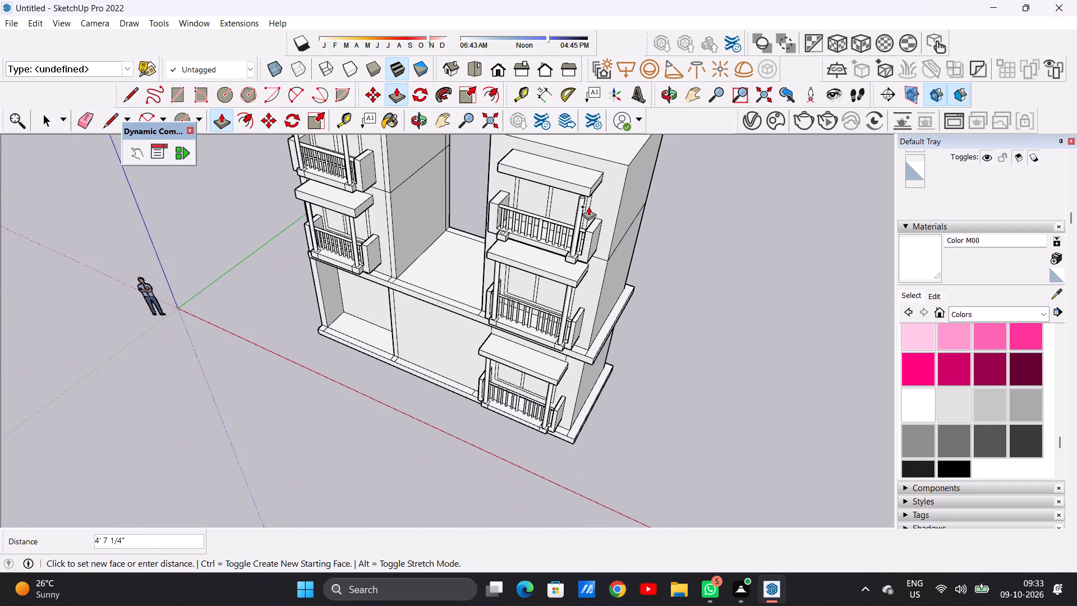
{"action": "middle_click_drag", "start_coordinate": [581, 184], "coordinate": [568, 132]}
{"action": "scroll", "coordinate": [573, 173], "scroll_direction": "up", "scroll_amount": 13}
{"action": "scroll", "coordinate": [573, 192], "scroll_direction": "down", "scroll_amount": 7}
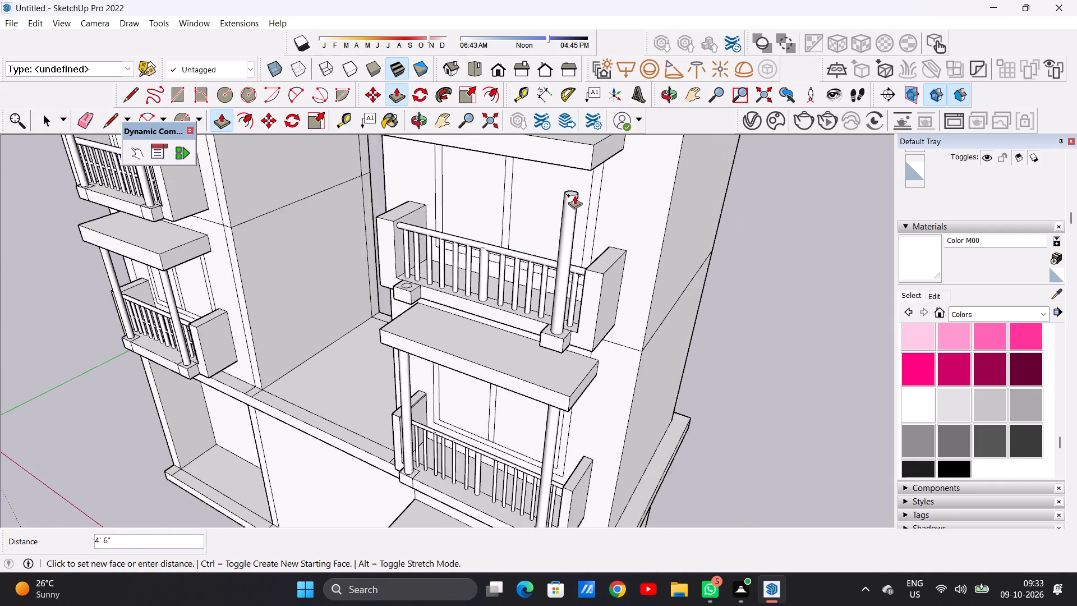
{"action": "scroll", "coordinate": [574, 195], "scroll_direction": "down", "scroll_amount": 2}
{"action": "middle_click_drag", "start_coordinate": [581, 198], "coordinate": [560, 153]}
{"action": "scroll", "coordinate": [558, 225], "scroll_direction": "down", "scroll_amount": 16}
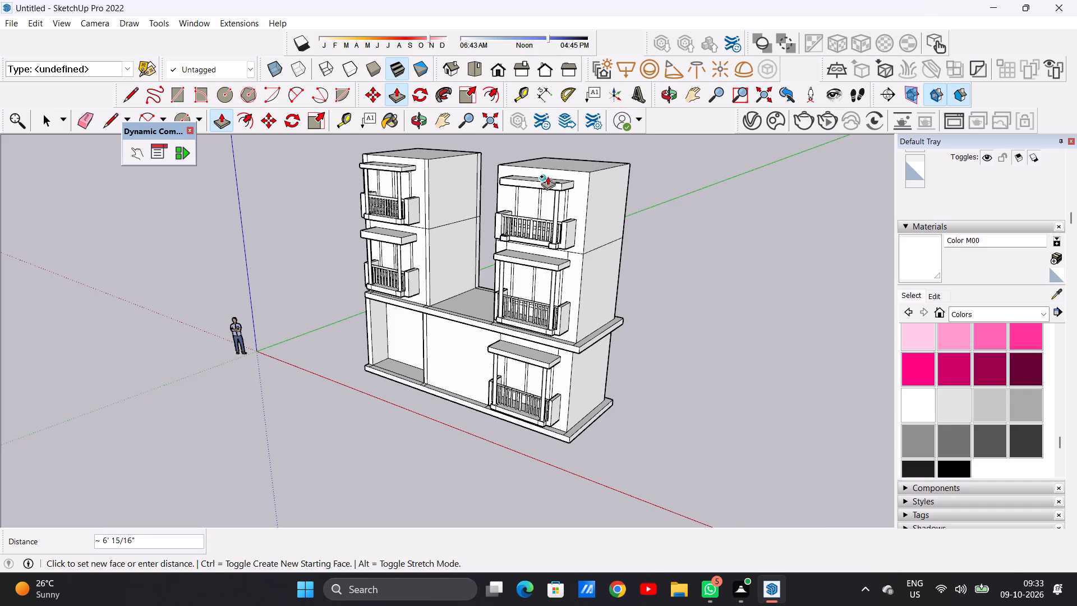
{"action": "middle_click_drag", "start_coordinate": [554, 180], "coordinate": [559, 138]}
{"action": "scroll", "coordinate": [563, 183], "scroll_direction": "up", "scroll_amount": 19}
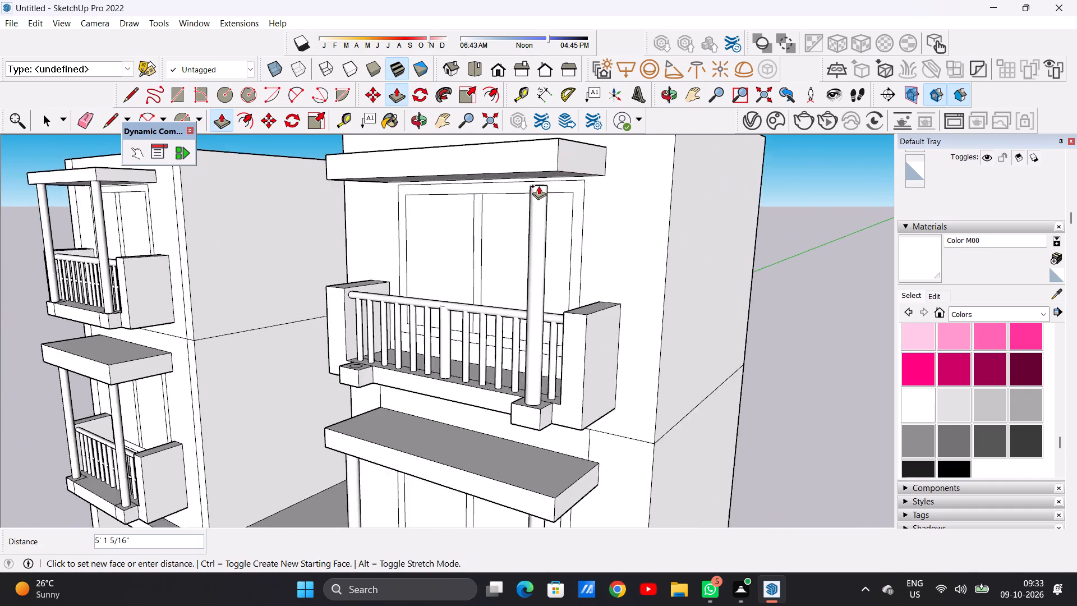
{"action": "scroll", "coordinate": [538, 186], "scroll_direction": "up", "scroll_amount": 10}
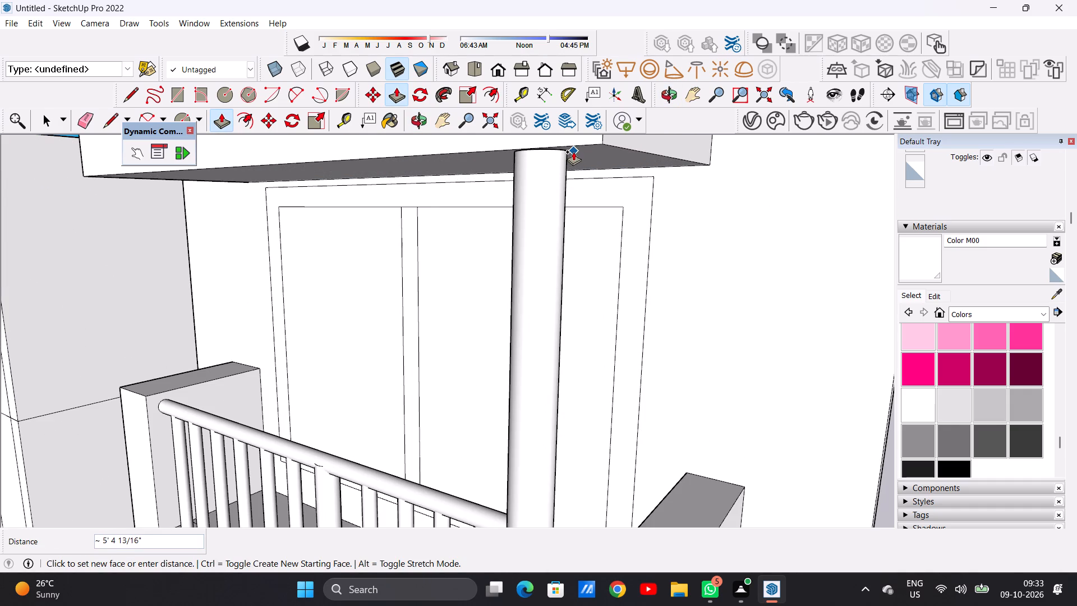
{"action": "left_click", "coordinate": [573, 151]}
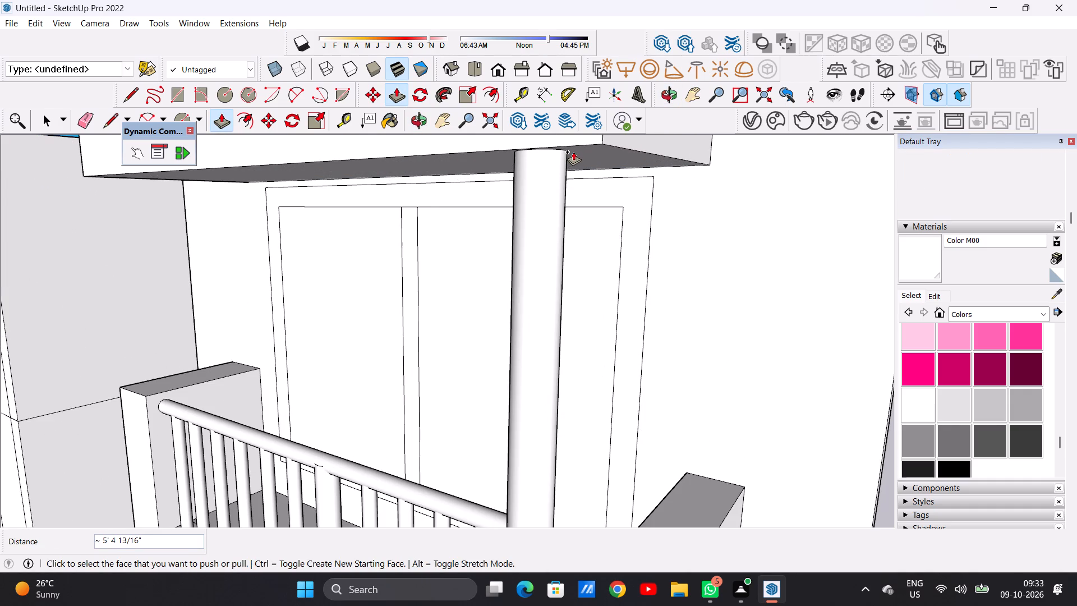
Extrude the circle on the left post base up about 5' 4 13/16" to the canopy underside as a matching round post.
{"action": "scroll", "coordinate": [579, 313], "scroll_direction": "down", "scroll_amount": 15}
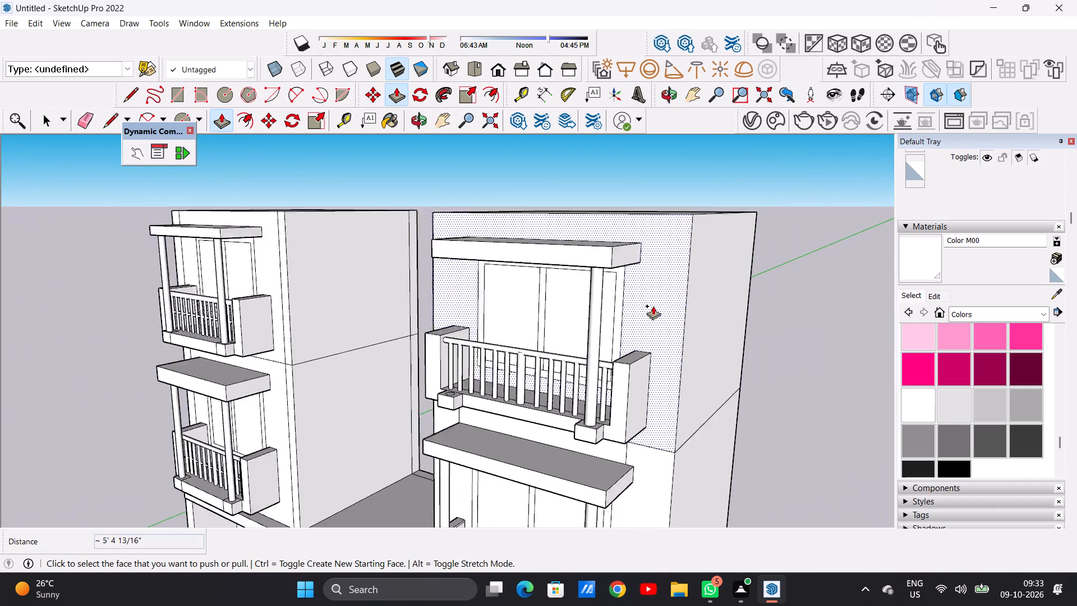
{"action": "scroll", "coordinate": [653, 306], "scroll_direction": "down", "scroll_amount": 6}
{"action": "scroll", "coordinate": [521, 358], "scroll_direction": "up", "scroll_amount": 14}
{"action": "middle_click_drag", "start_coordinate": [541, 374], "coordinate": [540, 396]}
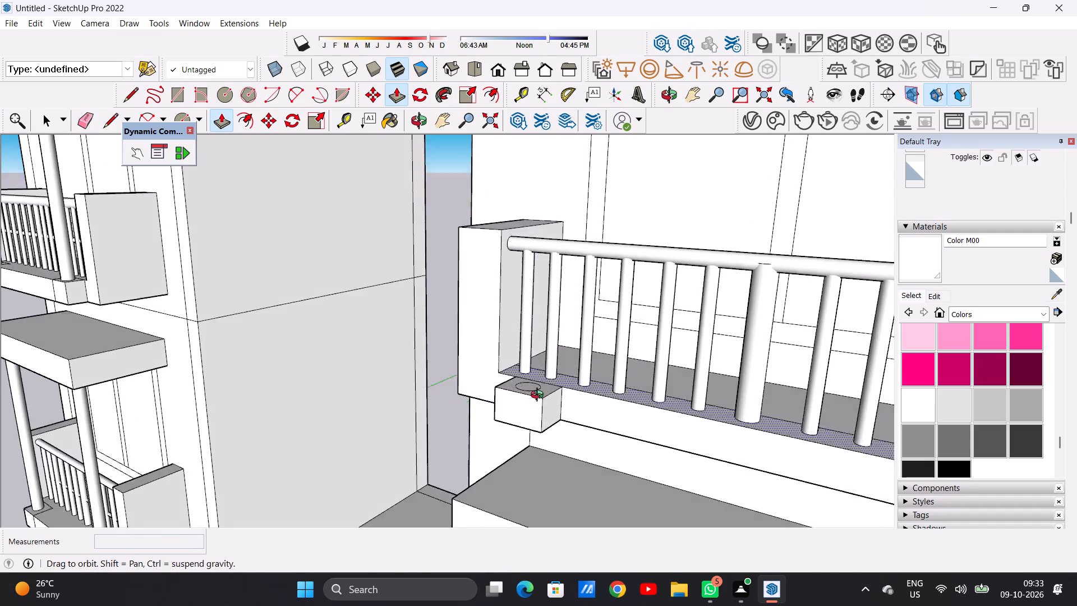
{"action": "middle_click_drag", "start_coordinate": [540, 396], "coordinate": [530, 474]}
{"action": "scroll", "coordinate": [519, 444], "scroll_direction": "up", "scroll_amount": 8}
{"action": "left_click", "coordinate": [523, 425]}
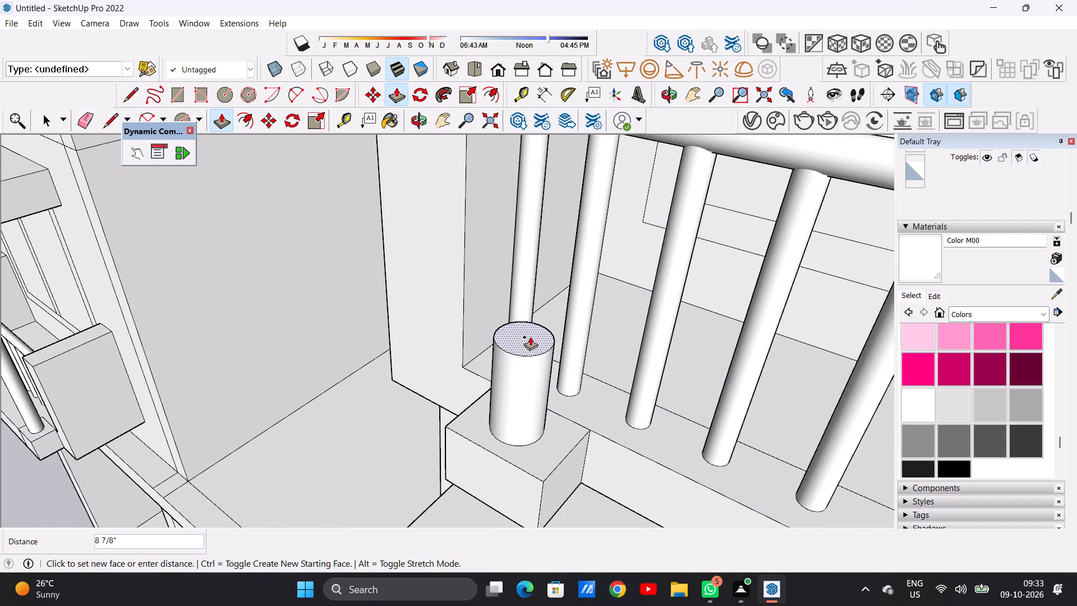
{"action": "scroll", "coordinate": [530, 345], "scroll_direction": "down", "scroll_amount": 20}
{"action": "scroll", "coordinate": [530, 345], "scroll_direction": "down", "scroll_amount": 7}
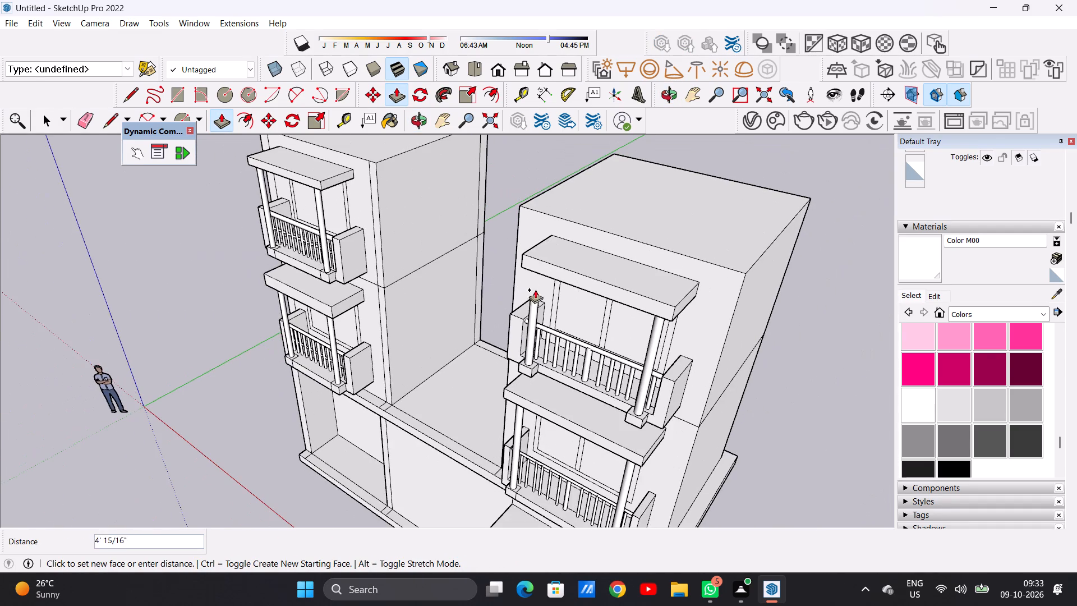
{"action": "middle_click_drag", "start_coordinate": [540, 287], "coordinate": [522, 199]}
{"action": "scroll", "coordinate": [522, 199], "scroll_direction": "up", "scroll_amount": 15}
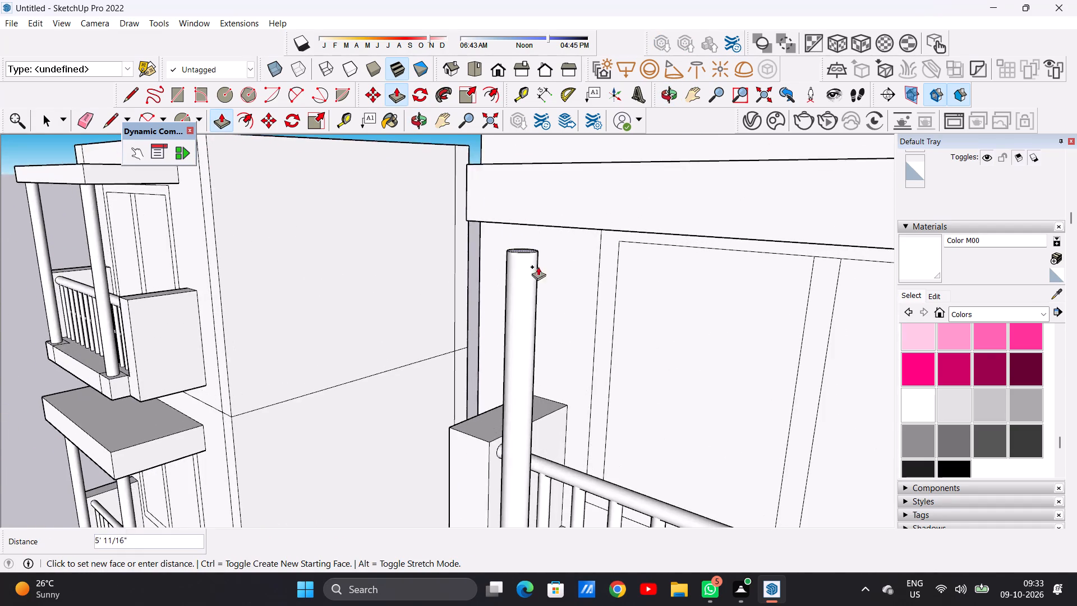
{"action": "middle_click_drag", "start_coordinate": [536, 263], "coordinate": [534, 188]}
{"action": "scroll", "coordinate": [539, 230], "scroll_direction": "up", "scroll_amount": 6}
{"action": "left_click", "coordinate": [539, 196]}
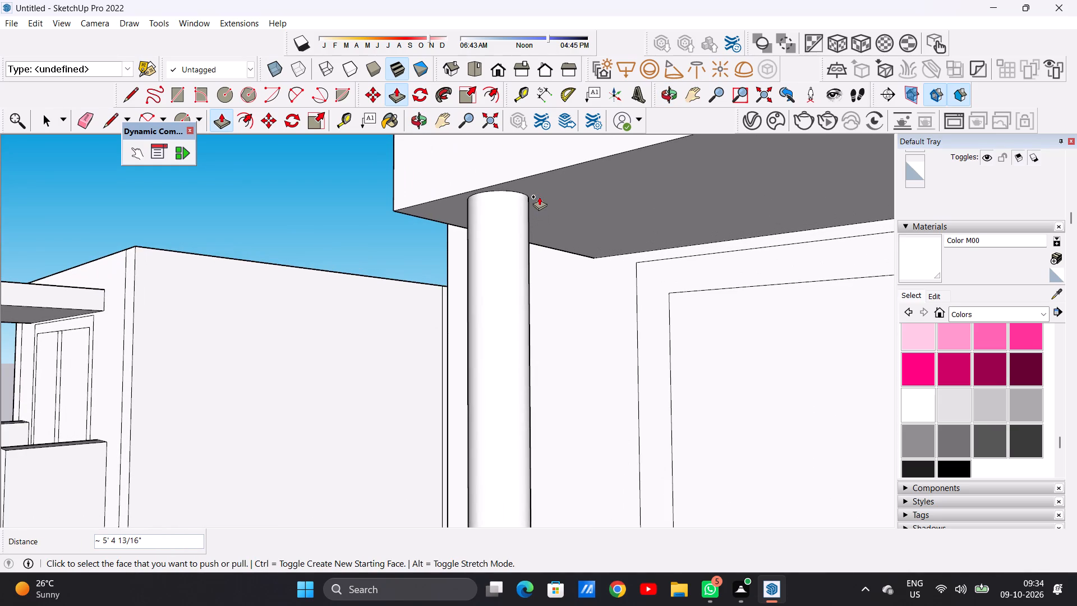
{"action": "key", "text": "space"}
Examine the whole building from the front and from above, comparing the balconies of both towers.
{"action": "scroll", "coordinate": [558, 327], "scroll_direction": "down", "scroll_amount": 20}
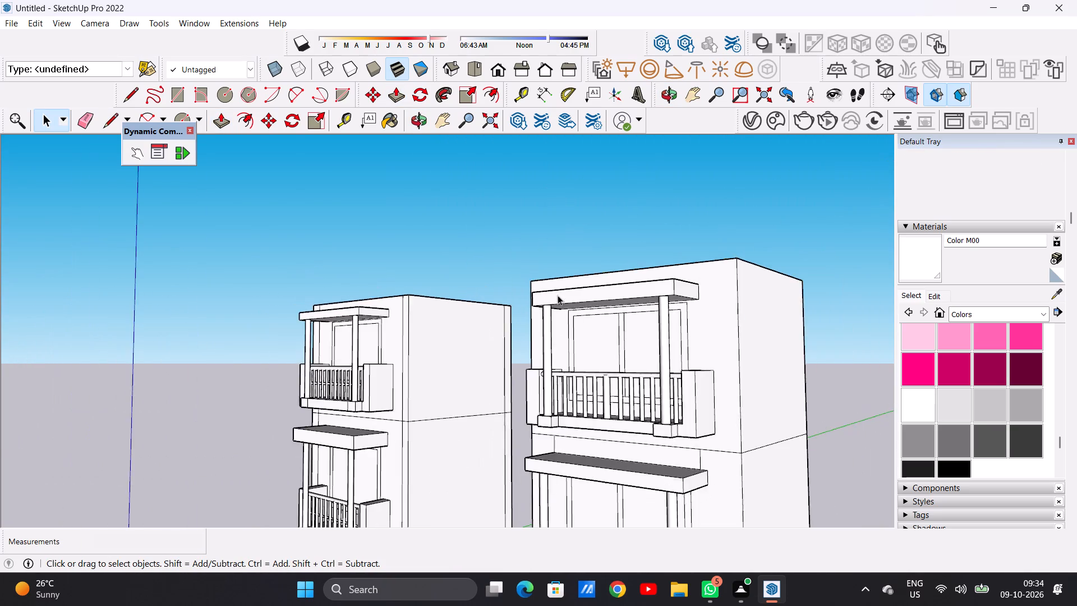
{"action": "scroll", "coordinate": [558, 295], "scroll_direction": "down", "scroll_amount": 8}
{"action": "middle_click_drag", "start_coordinate": [563, 318], "coordinate": [733, 342]}
{"action": "scroll", "coordinate": [491, 370], "scroll_direction": "down", "scroll_amount": 4}
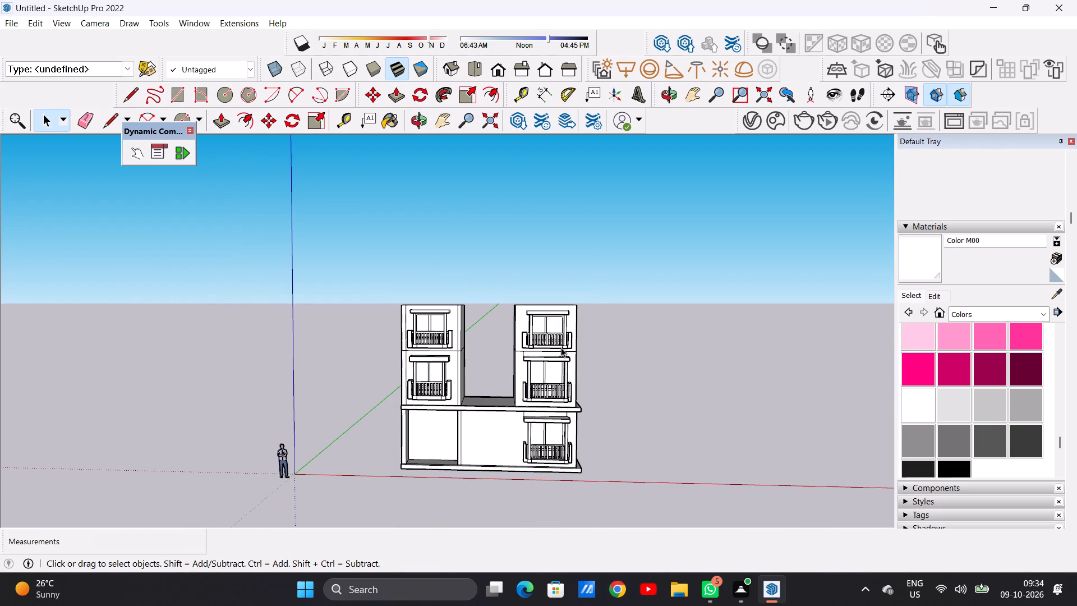
{"action": "scroll", "coordinate": [566, 382], "scroll_direction": "down", "scroll_amount": 1}
{"action": "scroll", "coordinate": [453, 380], "scroll_direction": "up", "scroll_amount": 4}
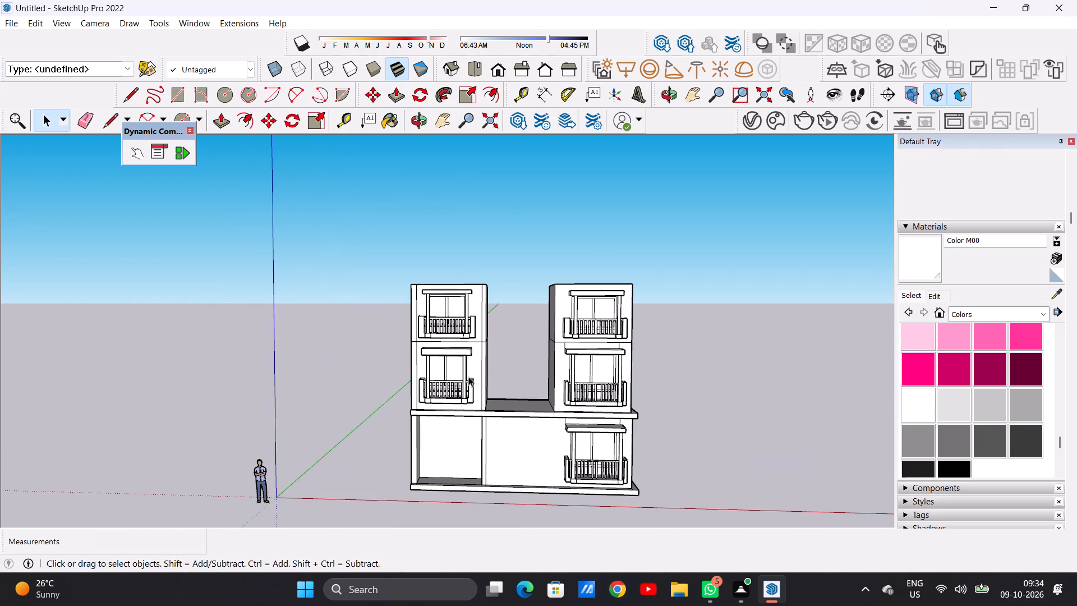
{"action": "scroll", "coordinate": [524, 385], "scroll_direction": "up", "scroll_amount": 3}
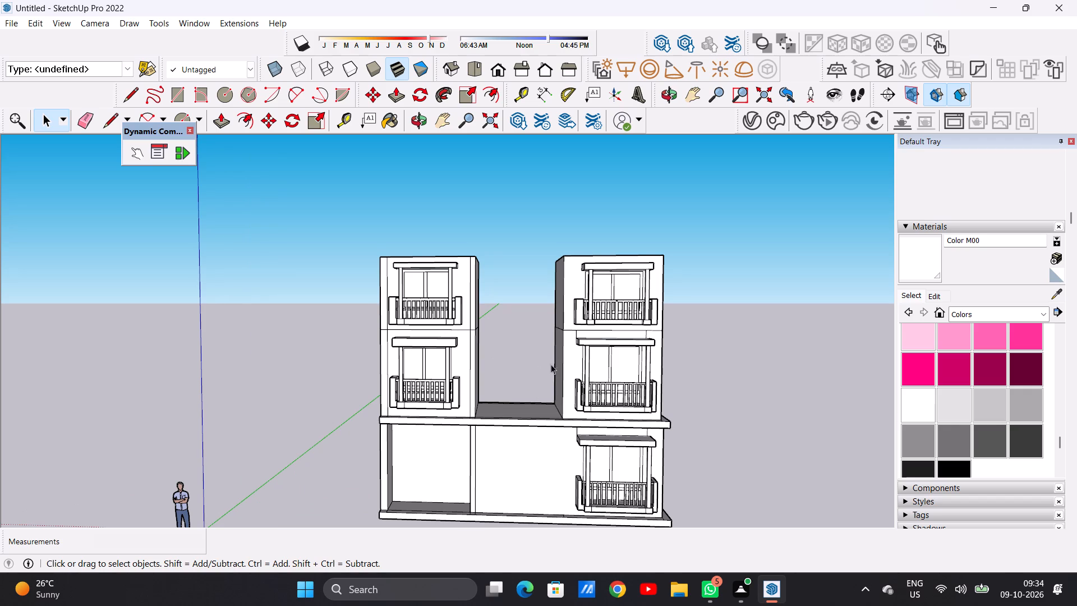
{"action": "scroll", "coordinate": [527, 390], "scroll_direction": "down", "scroll_amount": 5}
{"action": "middle_click_drag", "start_coordinate": [523, 368], "coordinate": [524, 405]}
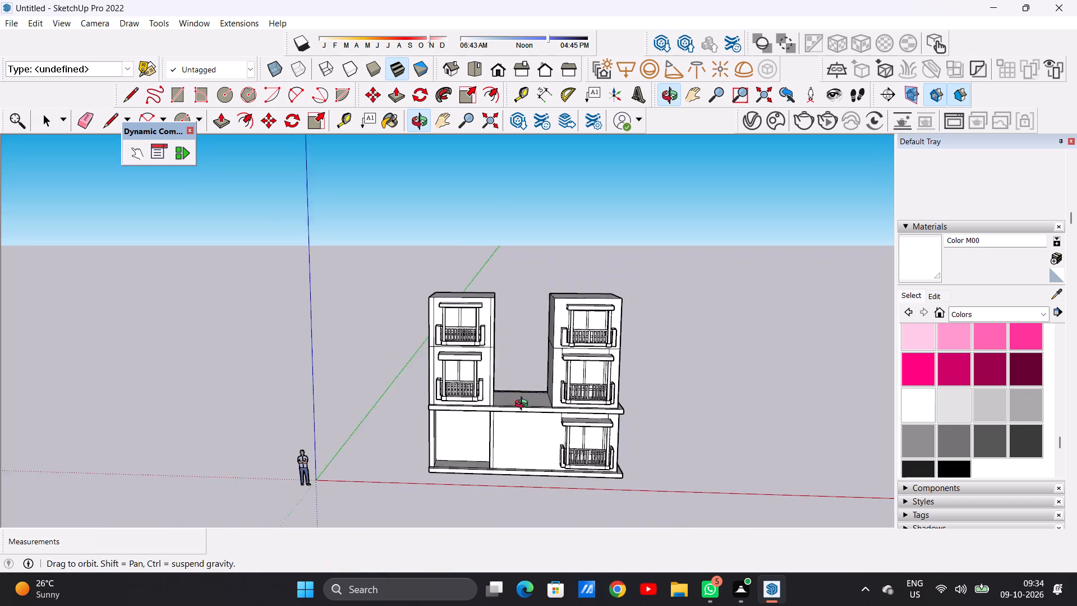
{"action": "middle_click_drag", "start_coordinate": [524, 405], "coordinate": [535, 451]}
{"action": "middle_click_drag", "start_coordinate": [544, 366], "coordinate": [512, 438]}
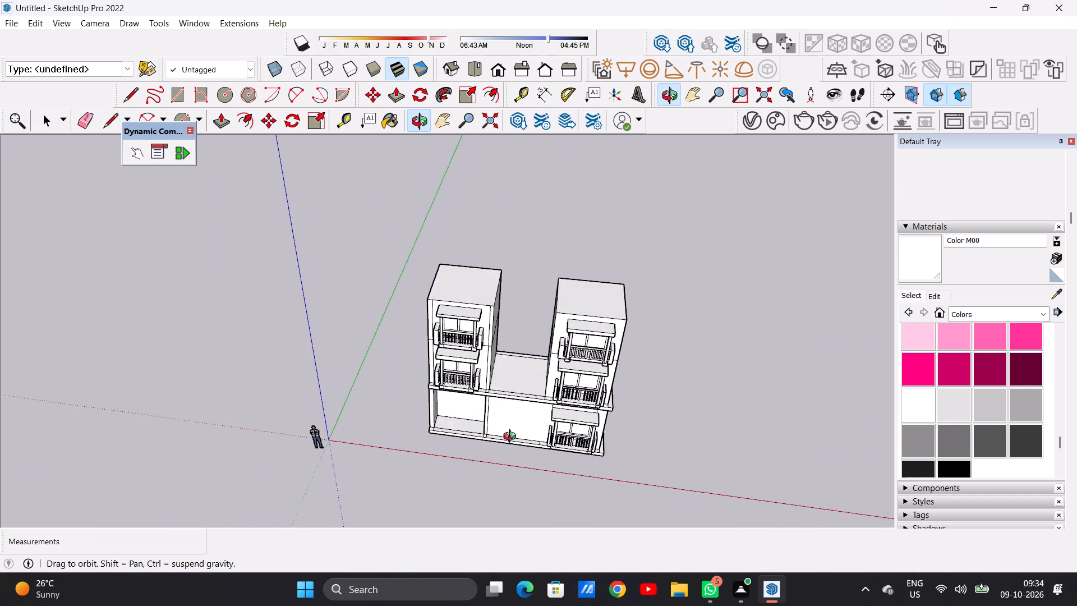
{"action": "middle_click_drag", "start_coordinate": [512, 438], "coordinate": [529, 441]}
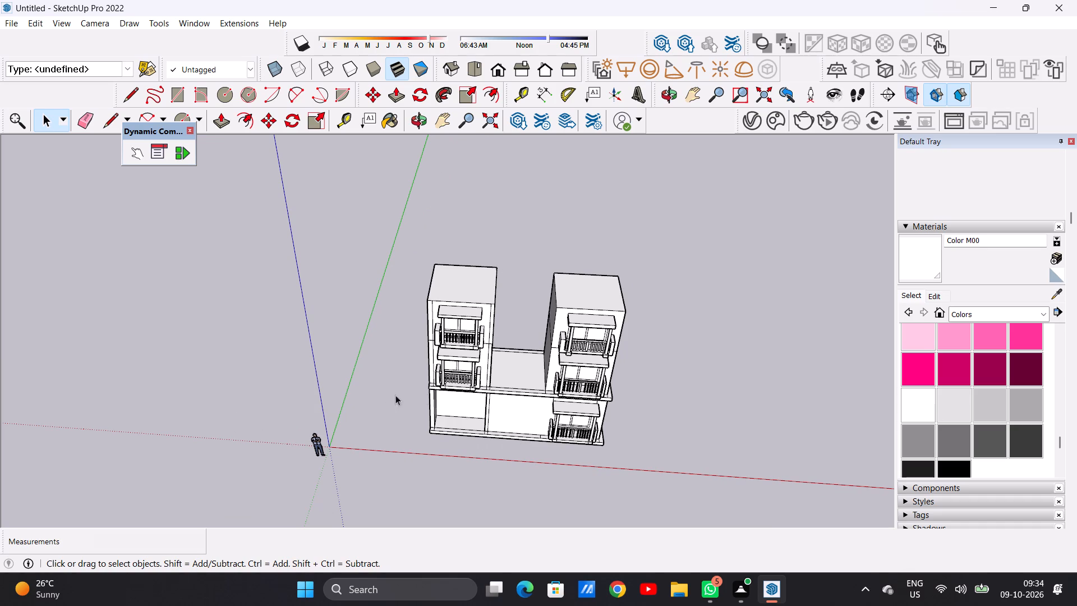
{"action": "middle_click_drag", "start_coordinate": [509, 407], "coordinate": [513, 275]}
{"action": "scroll", "coordinate": [459, 306], "scroll_direction": "up", "scroll_amount": 4}
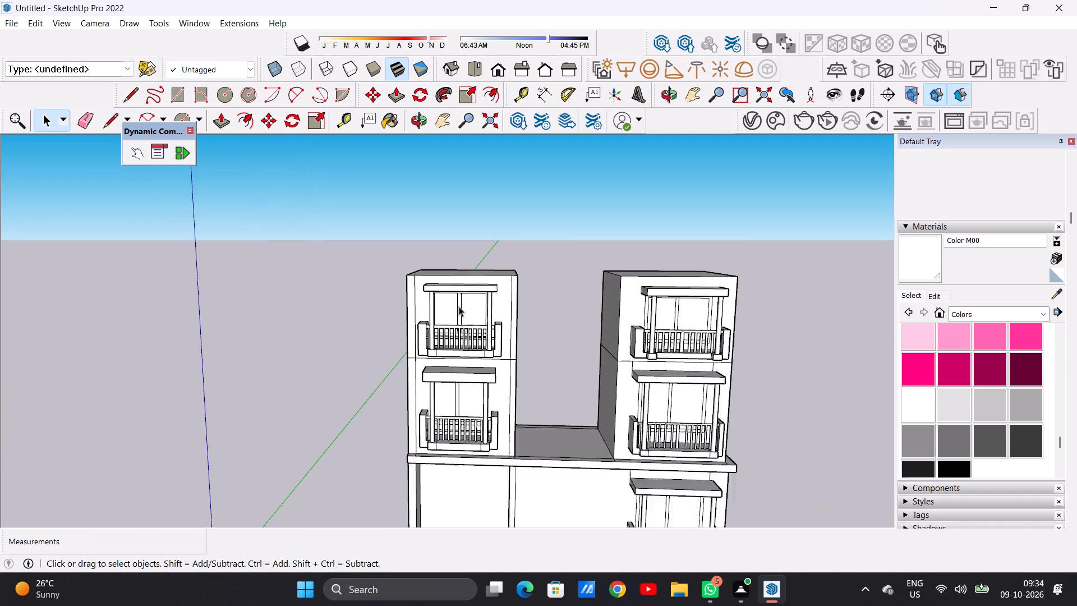
{"action": "scroll", "coordinate": [459, 306], "scroll_direction": "up", "scroll_amount": 10}
{"action": "scroll", "coordinate": [358, 348], "scroll_direction": "down", "scroll_amount": 11}
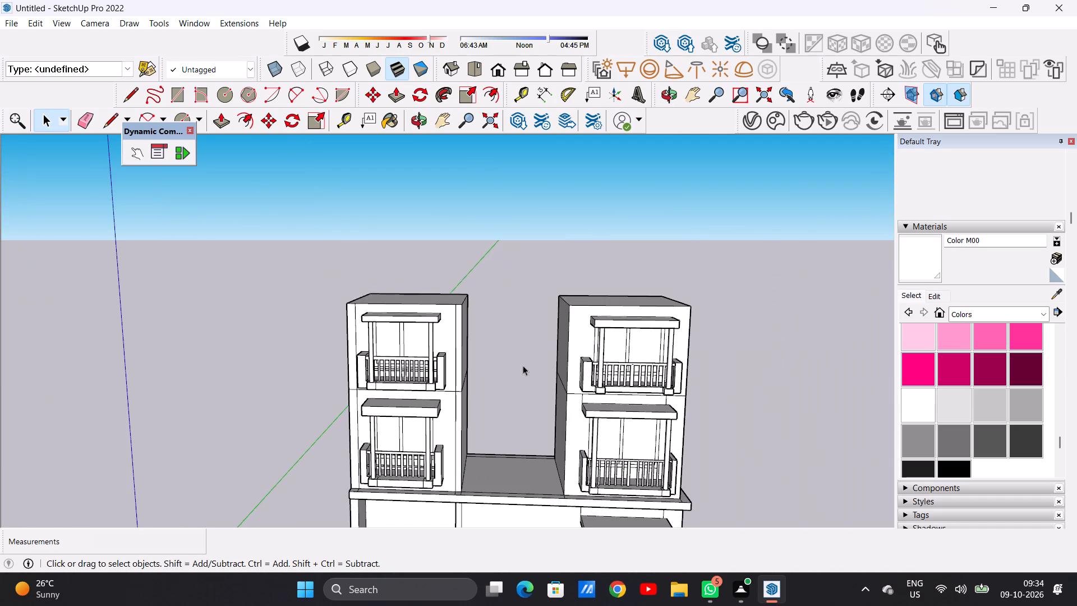
Extrude the right tower's top-storey balcony front face between the two post bases outward, flush with the bases.
{"action": "scroll", "coordinate": [574, 381], "scroll_direction": "up", "scroll_amount": 16}
{"action": "middle_click_drag", "start_coordinate": [563, 394], "coordinate": [412, 421]}
{"action": "scroll", "coordinate": [520, 387], "scroll_direction": "down", "scroll_amount": 8}
{"action": "scroll", "coordinate": [619, 414], "scroll_direction": "up", "scroll_amount": 9}
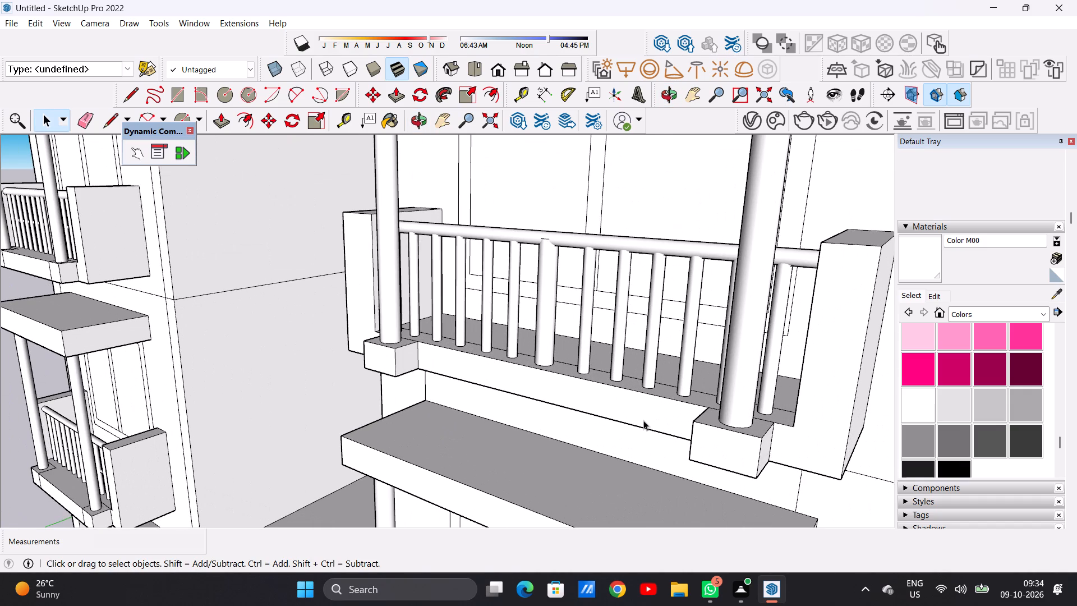
{"action": "key", "text": "p"}
{"action": "left_click", "coordinate": [643, 411]}
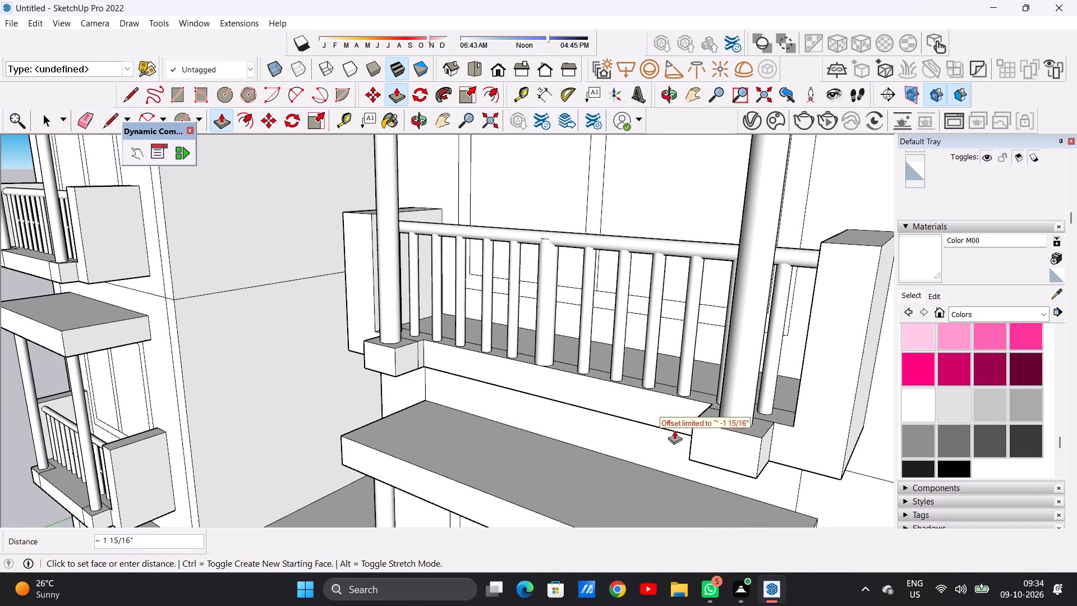
{"action": "left_click", "coordinate": [693, 424]}
{"action": "key", "text": "space"}
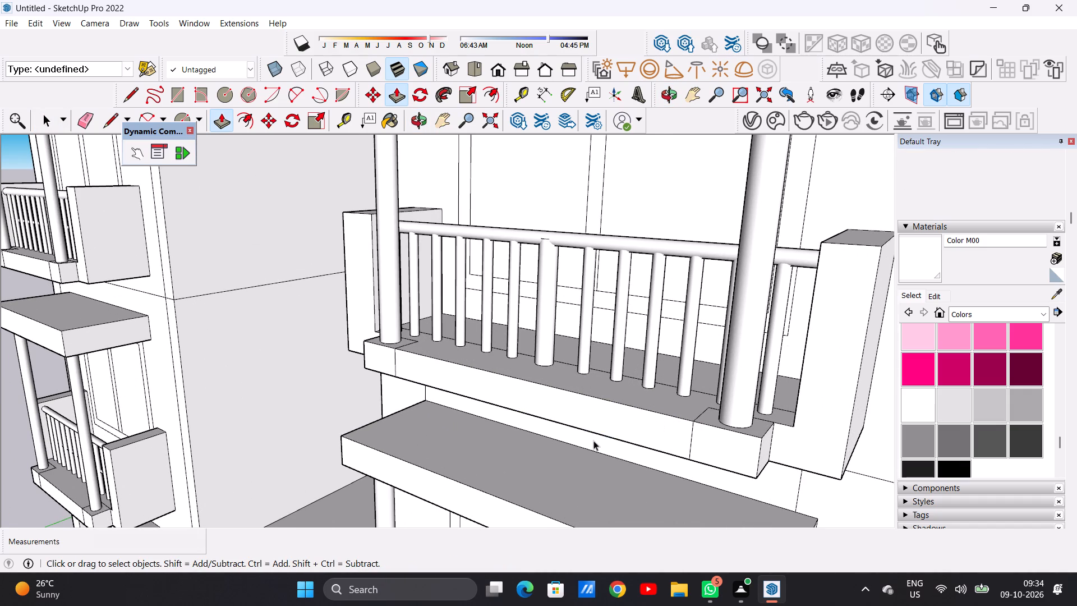
{"action": "scroll", "coordinate": [596, 436], "scroll_direction": "down", "scroll_amount": 20}
{"action": "scroll", "coordinate": [596, 436], "scroll_direction": "down", "scroll_amount": 4}
{"action": "middle_click_drag", "start_coordinate": [508, 403], "coordinate": [653, 369]}
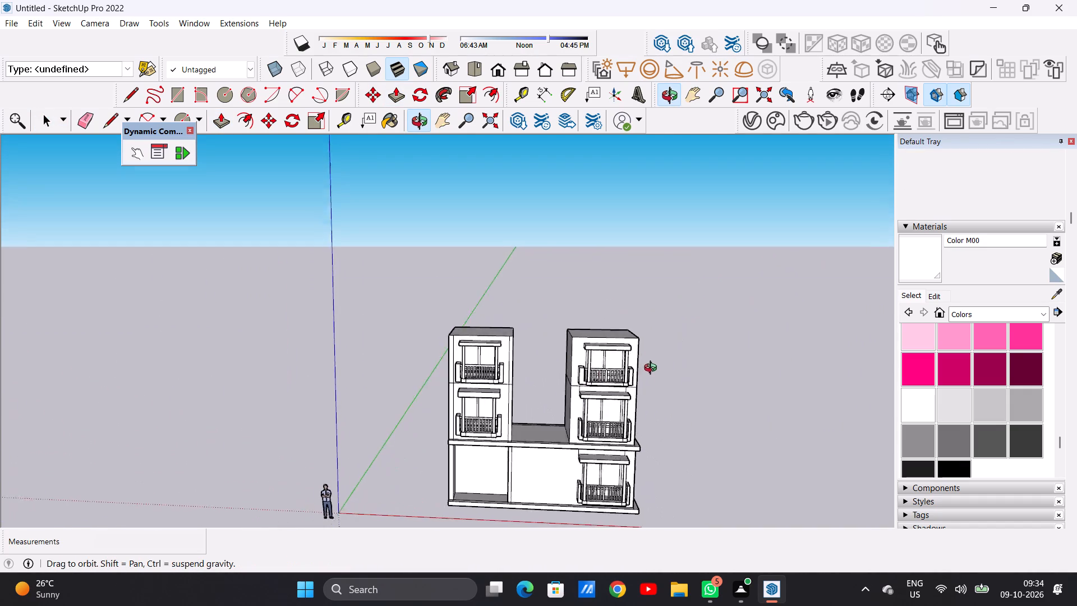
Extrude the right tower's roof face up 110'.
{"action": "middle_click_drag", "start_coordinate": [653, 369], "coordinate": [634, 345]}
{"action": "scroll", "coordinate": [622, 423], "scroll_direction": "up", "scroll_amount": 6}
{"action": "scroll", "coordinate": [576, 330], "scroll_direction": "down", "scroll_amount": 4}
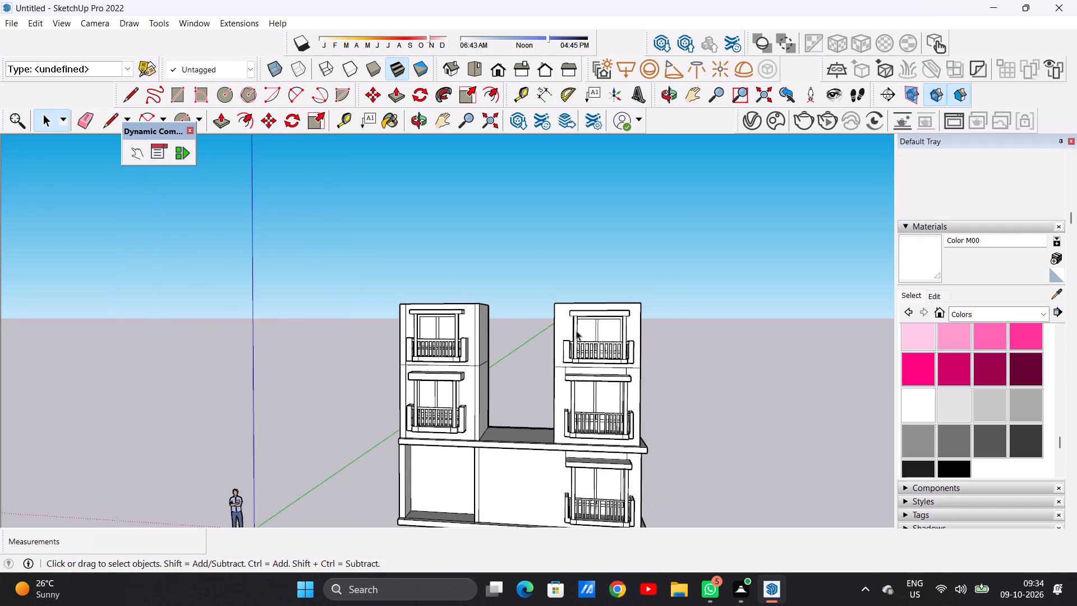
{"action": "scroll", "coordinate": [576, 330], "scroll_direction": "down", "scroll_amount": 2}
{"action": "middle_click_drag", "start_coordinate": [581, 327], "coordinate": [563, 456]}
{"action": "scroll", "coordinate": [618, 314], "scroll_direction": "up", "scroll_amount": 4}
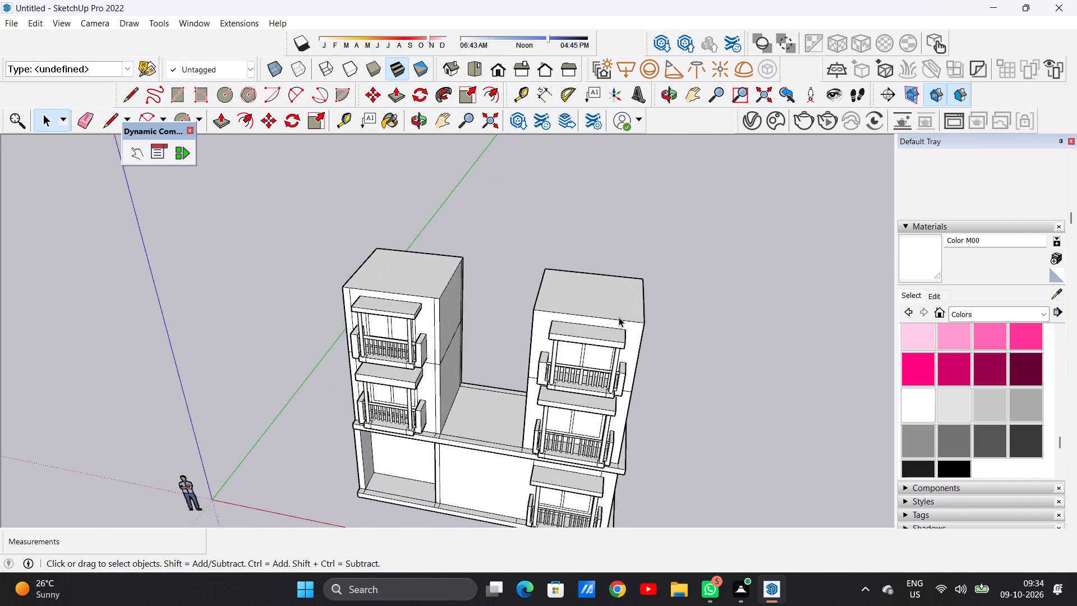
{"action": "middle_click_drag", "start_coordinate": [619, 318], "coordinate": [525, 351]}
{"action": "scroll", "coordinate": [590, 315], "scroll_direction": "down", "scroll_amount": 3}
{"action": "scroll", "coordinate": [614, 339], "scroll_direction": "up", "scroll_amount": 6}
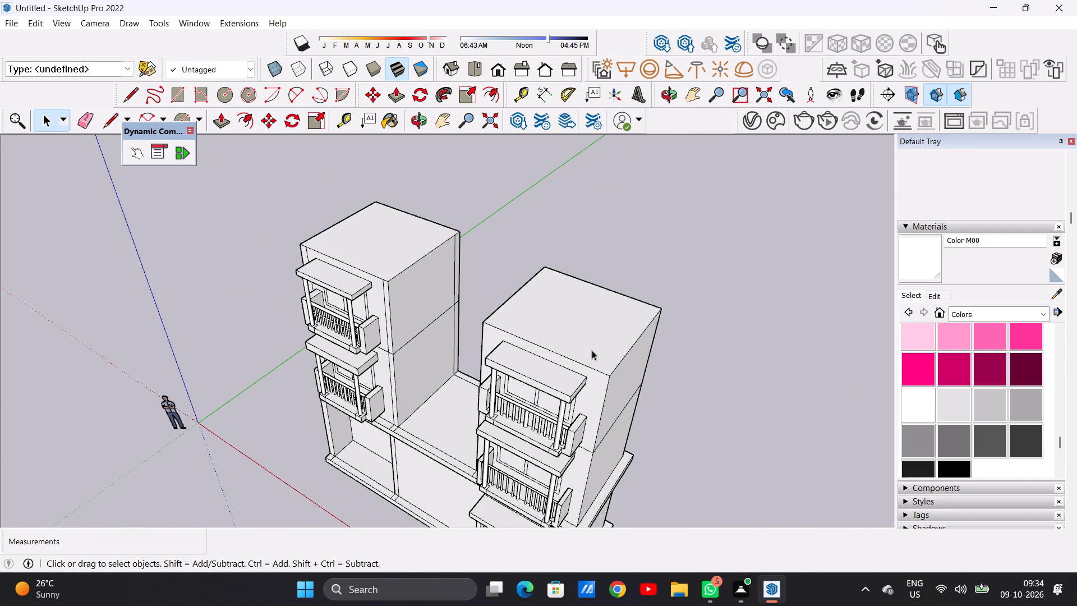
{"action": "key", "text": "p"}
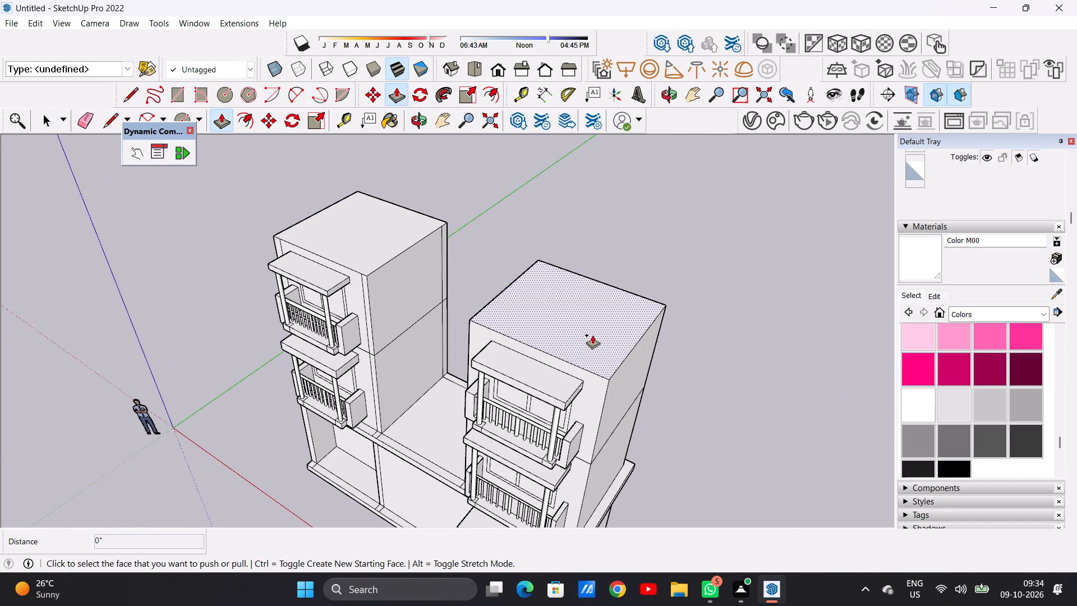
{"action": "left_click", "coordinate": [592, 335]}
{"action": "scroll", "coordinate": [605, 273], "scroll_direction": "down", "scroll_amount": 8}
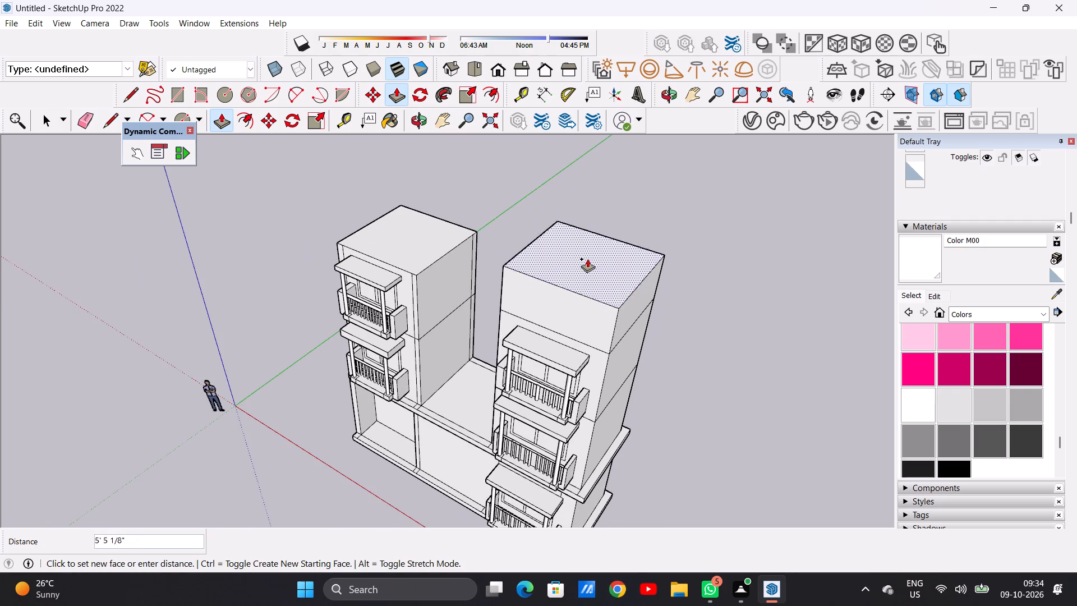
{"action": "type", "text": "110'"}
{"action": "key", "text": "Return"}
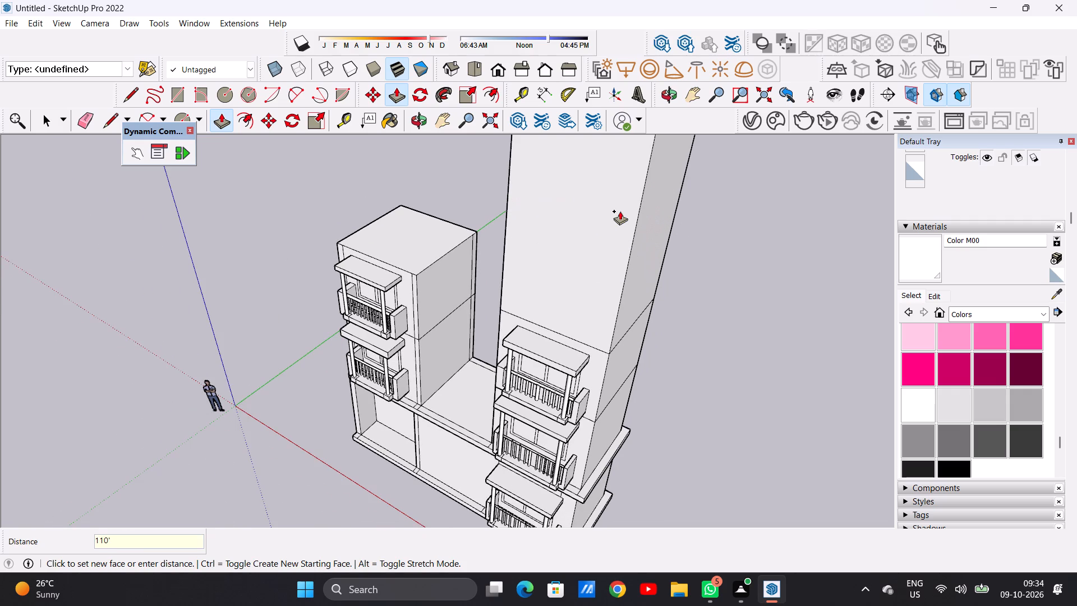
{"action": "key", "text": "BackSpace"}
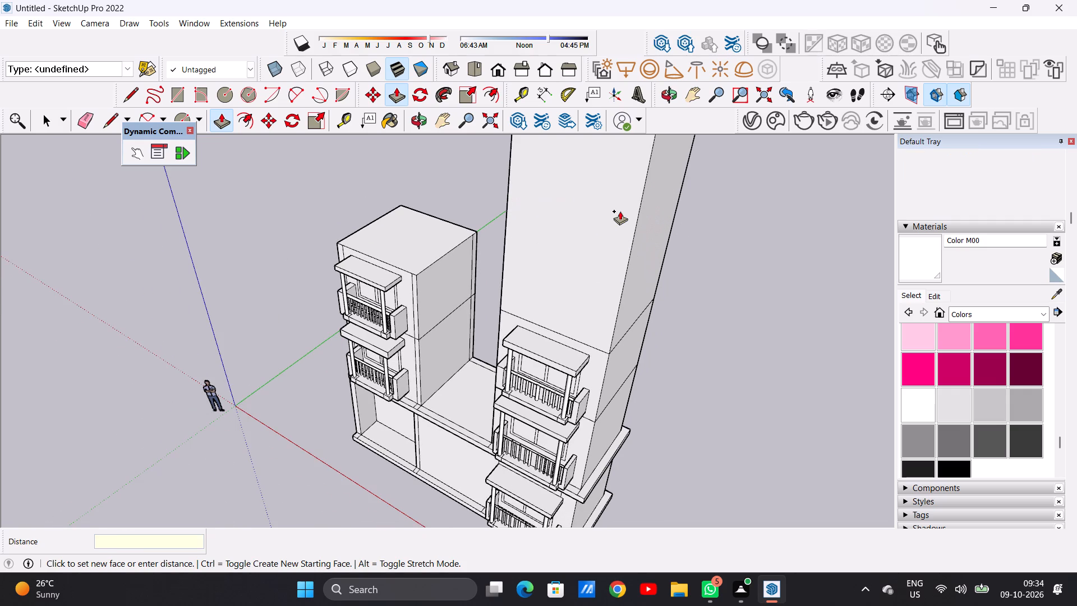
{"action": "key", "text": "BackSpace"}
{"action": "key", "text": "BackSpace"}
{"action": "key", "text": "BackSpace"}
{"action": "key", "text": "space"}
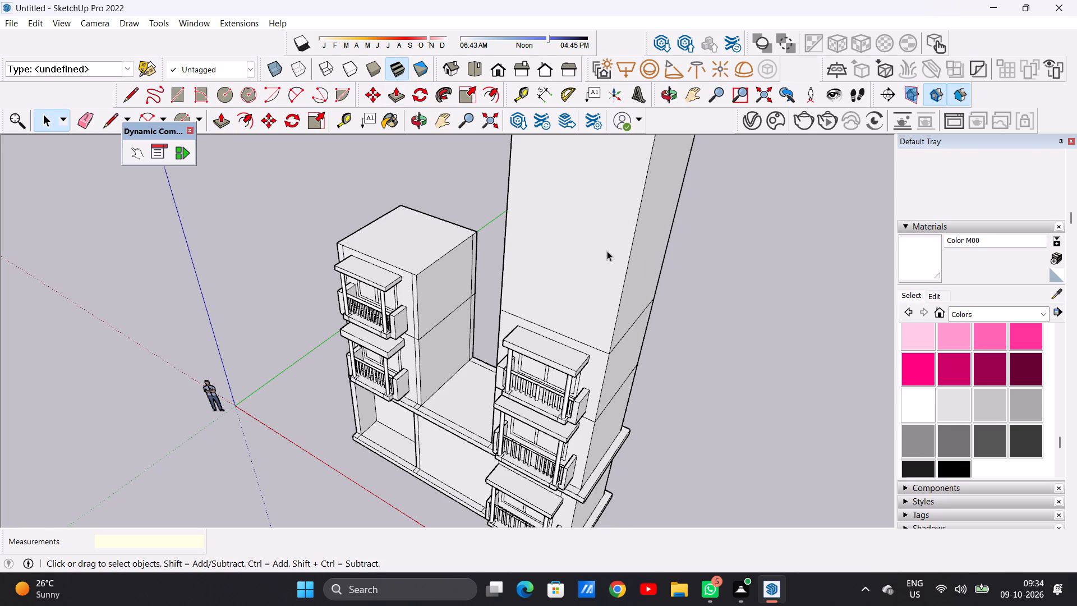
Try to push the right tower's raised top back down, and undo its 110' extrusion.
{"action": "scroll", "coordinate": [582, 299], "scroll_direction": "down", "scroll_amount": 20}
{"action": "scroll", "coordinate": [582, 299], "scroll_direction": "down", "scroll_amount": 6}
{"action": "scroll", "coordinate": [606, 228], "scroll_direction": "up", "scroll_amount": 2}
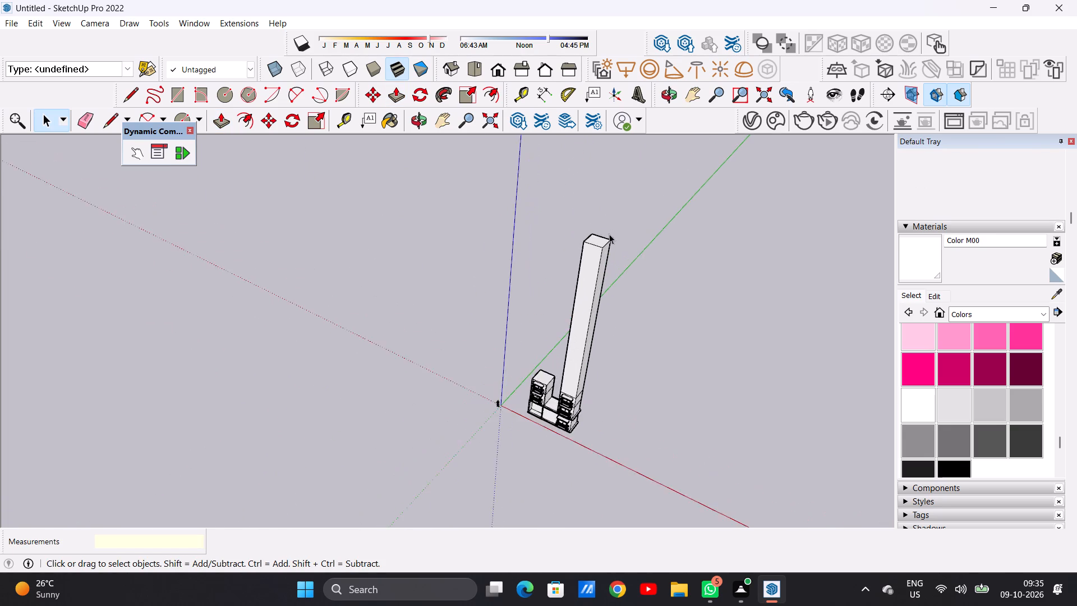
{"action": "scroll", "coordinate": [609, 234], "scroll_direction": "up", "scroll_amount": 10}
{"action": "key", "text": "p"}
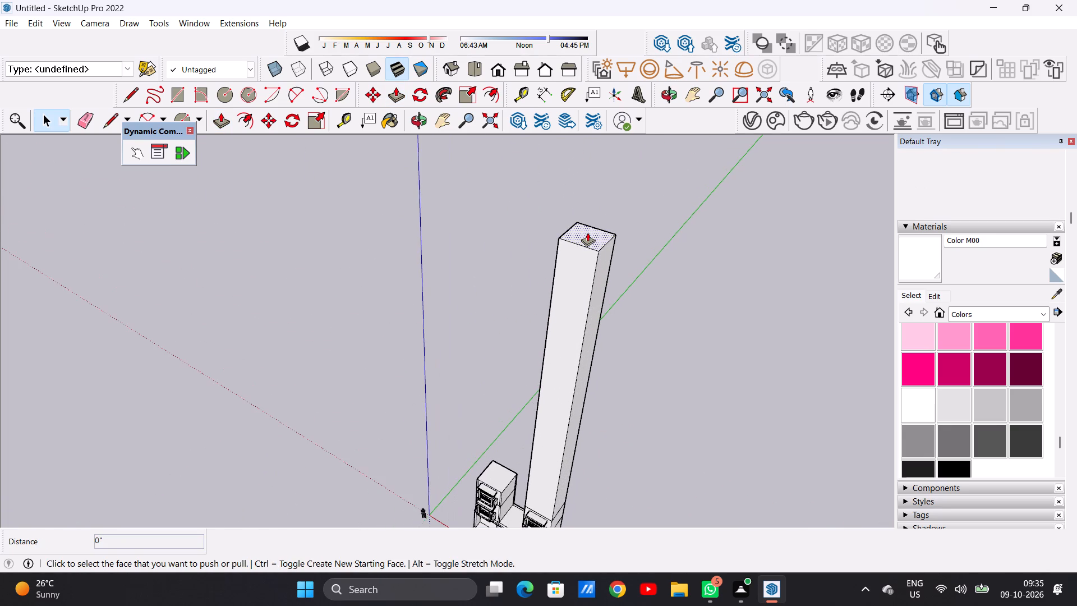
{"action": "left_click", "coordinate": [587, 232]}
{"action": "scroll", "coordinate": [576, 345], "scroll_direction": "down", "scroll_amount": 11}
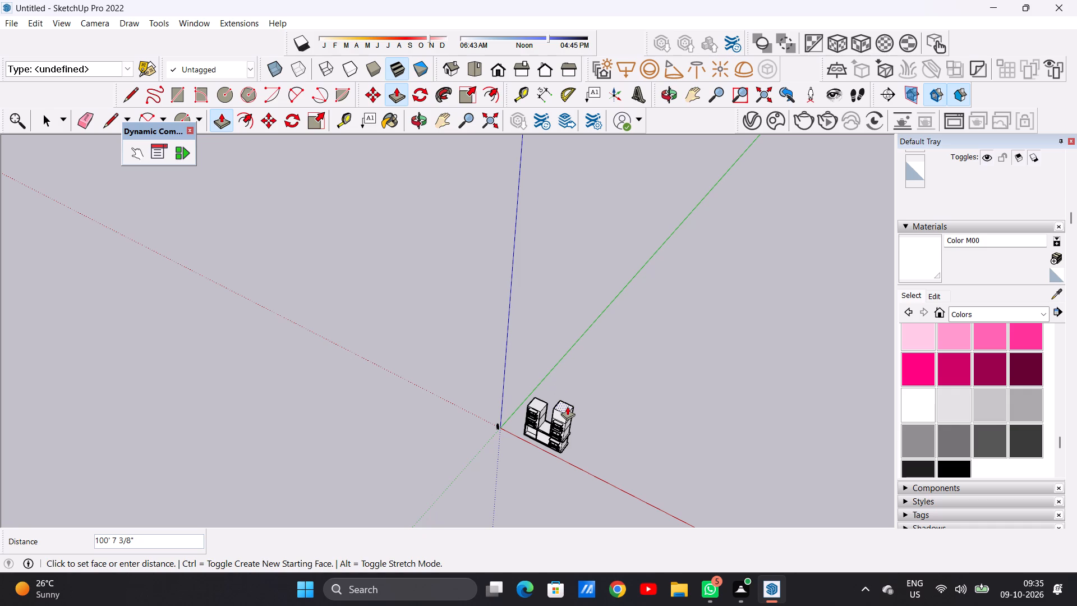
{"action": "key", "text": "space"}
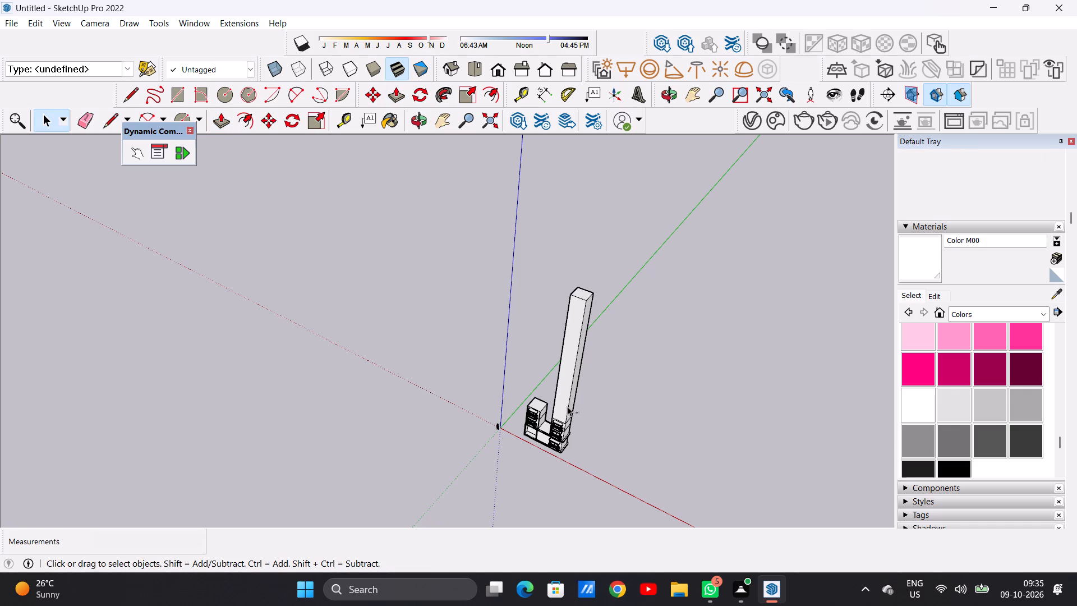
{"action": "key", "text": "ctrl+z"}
Extrude the right tower's roof face up 10' to add another storey.
{"action": "scroll", "coordinate": [561, 415], "scroll_direction": "up", "scroll_amount": 8}
{"action": "middle_click_drag", "start_coordinate": [551, 446], "coordinate": [577, 398]}
{"action": "scroll", "coordinate": [577, 398], "scroll_direction": "up", "scroll_amount": 8}
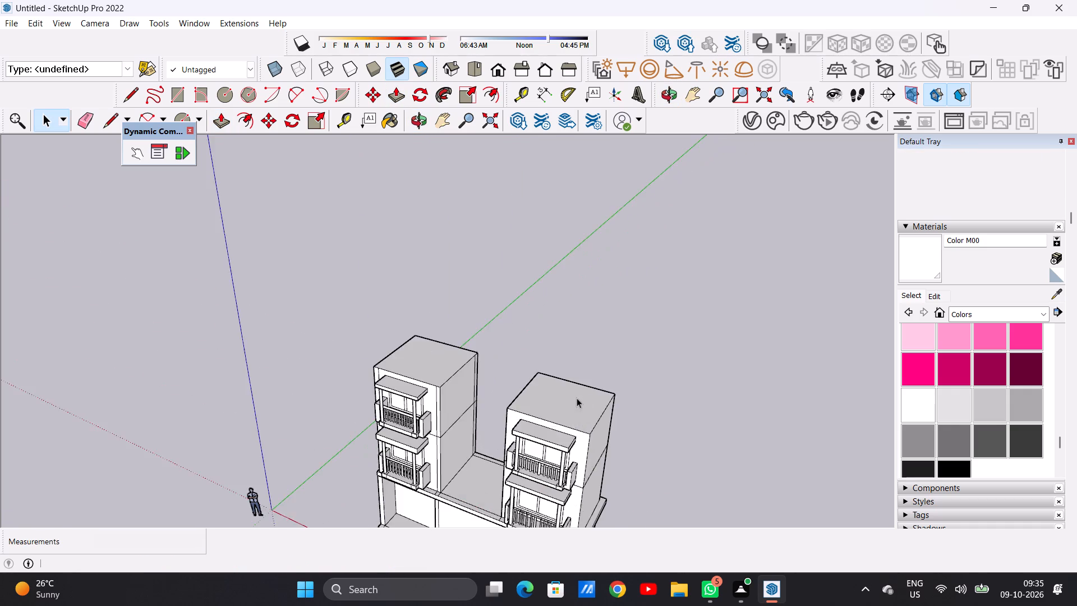
{"action": "scroll", "coordinate": [577, 398], "scroll_direction": "up", "scroll_amount": 8}
{"action": "key", "text": "p"}
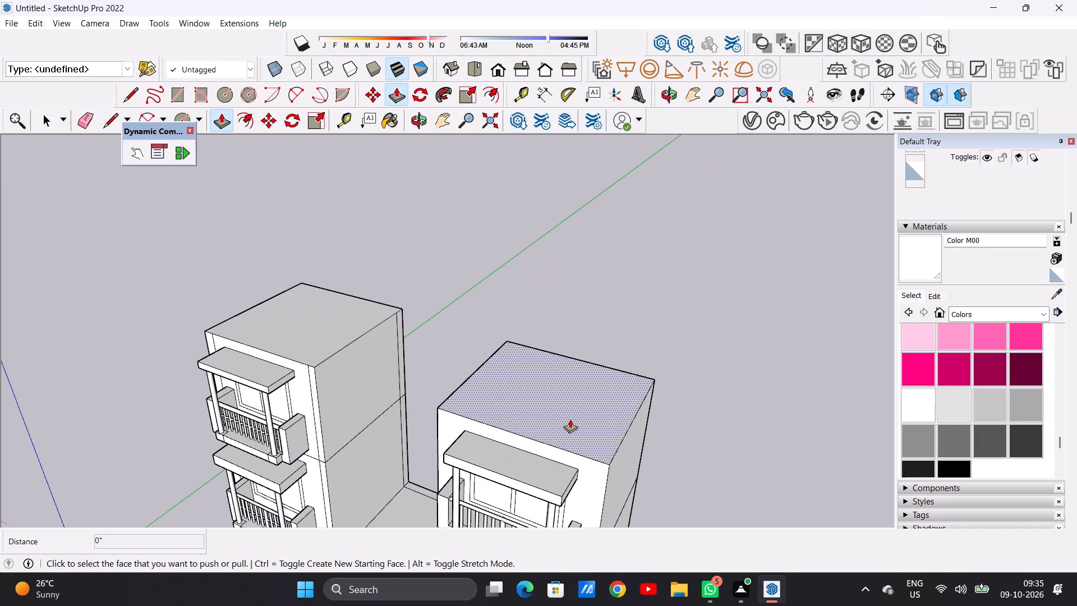
{"action": "left_click", "coordinate": [570, 419]}
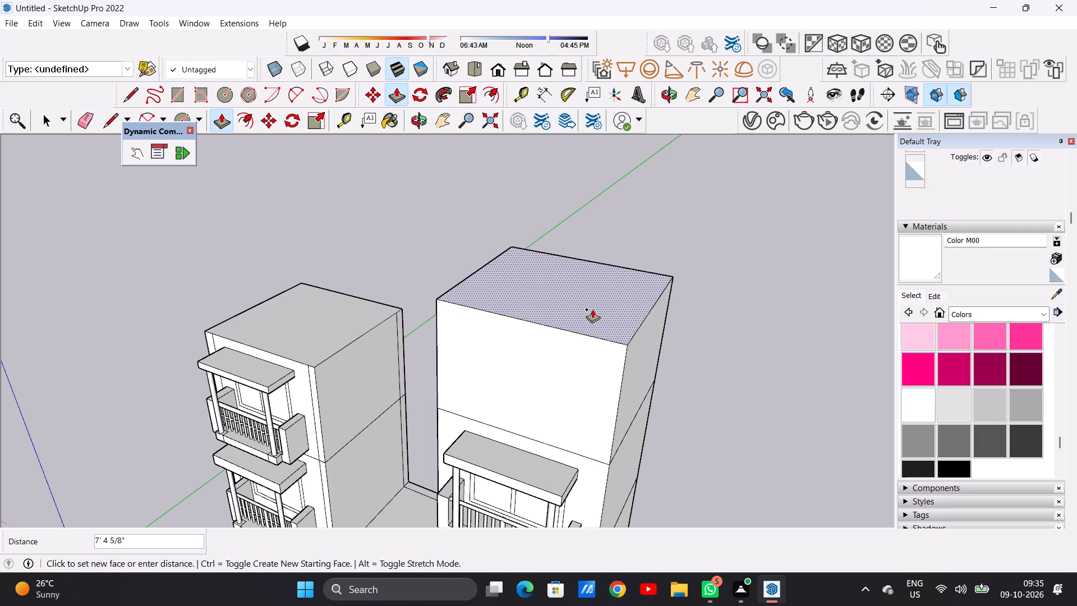
{"action": "type", "text": "10'"}
{"action": "key", "text": "Return"}
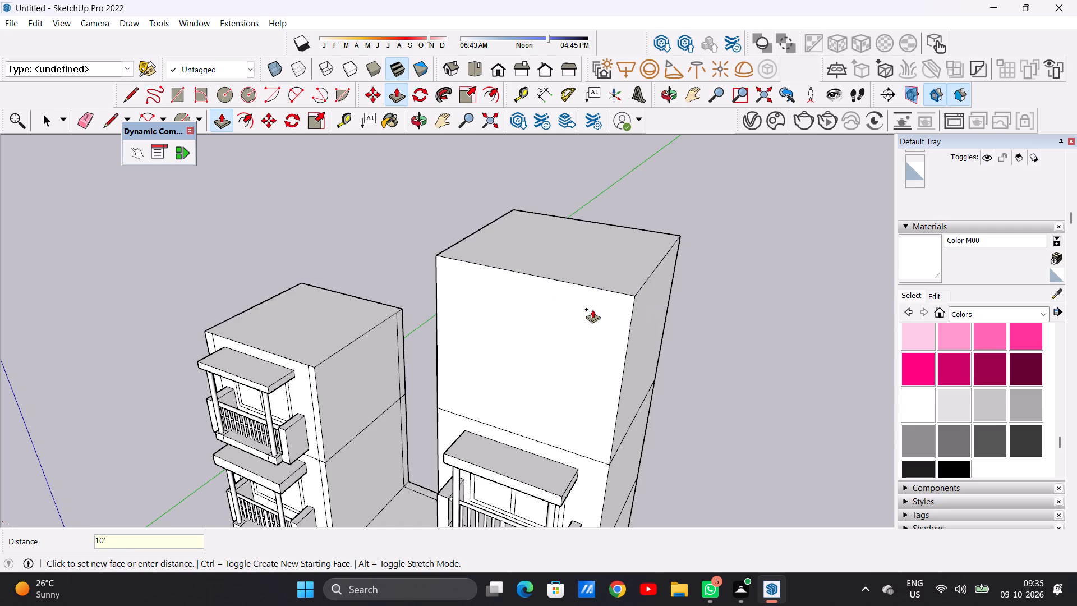
{"action": "key", "text": "space"}
Examine the building from the front, comparing the right tower's added storey with the storeys below and the left tower.
{"action": "scroll", "coordinate": [370, 425], "scroll_direction": "down", "scroll_amount": 11}
{"action": "middle_click_drag", "start_coordinate": [374, 413], "coordinate": [503, 327]}
{"action": "scroll", "coordinate": [472, 414], "scroll_direction": "down", "scroll_amount": 8}
{"action": "scroll", "coordinate": [473, 479], "scroll_direction": "up", "scroll_amount": 7}
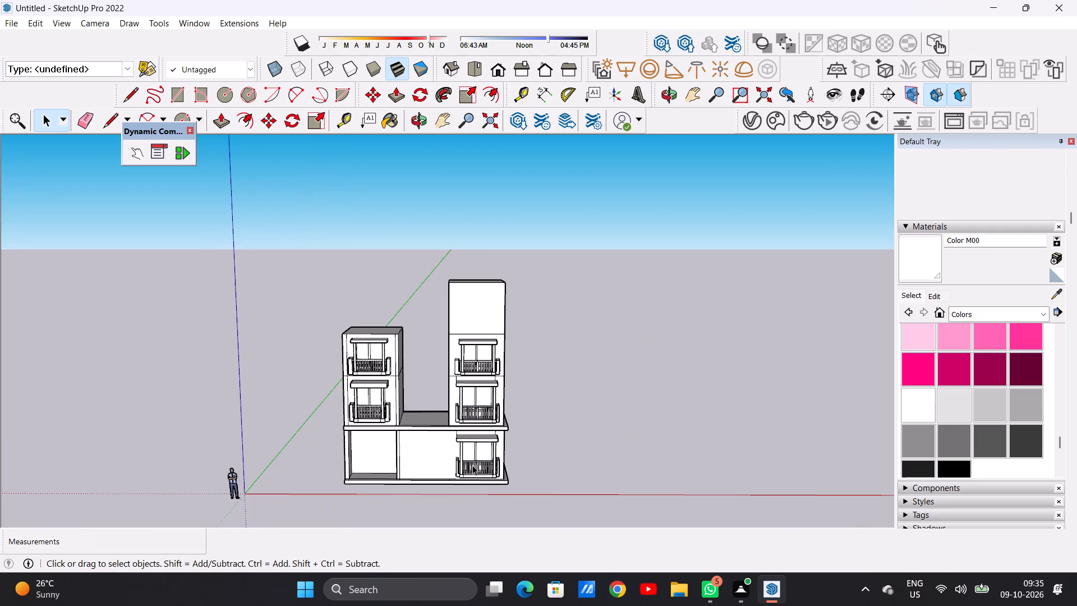
{"action": "middle_click_drag", "start_coordinate": [470, 462], "coordinate": [453, 445]}
{"action": "scroll", "coordinate": [465, 304], "scroll_direction": "up", "scroll_amount": 5}
{"action": "scroll", "coordinate": [502, 470], "scroll_direction": "down", "scroll_amount": 5}
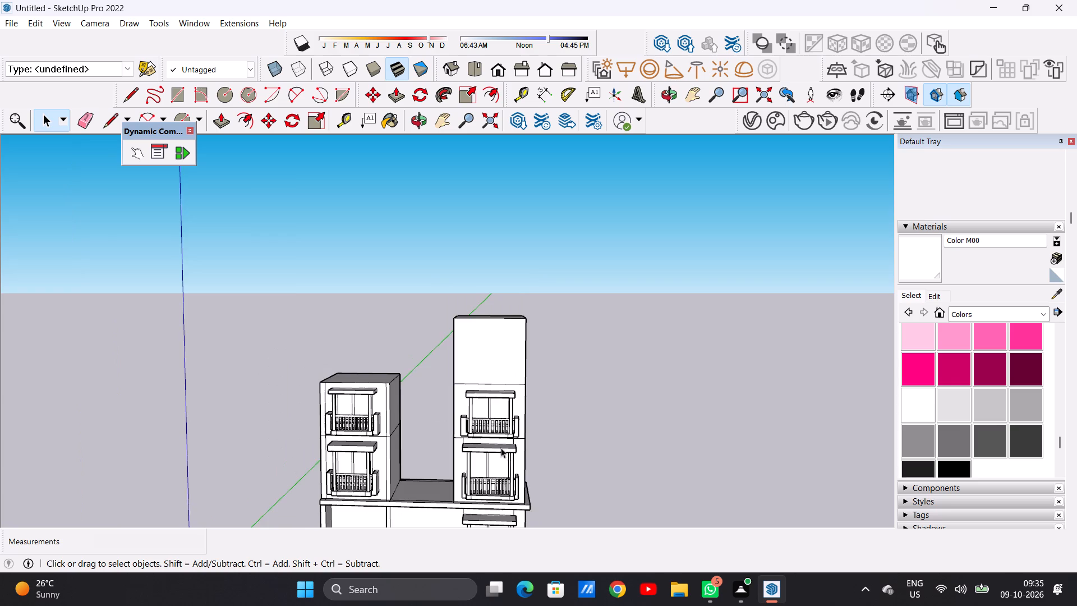
{"action": "scroll", "coordinate": [501, 448], "scroll_direction": "down", "scroll_amount": 4}
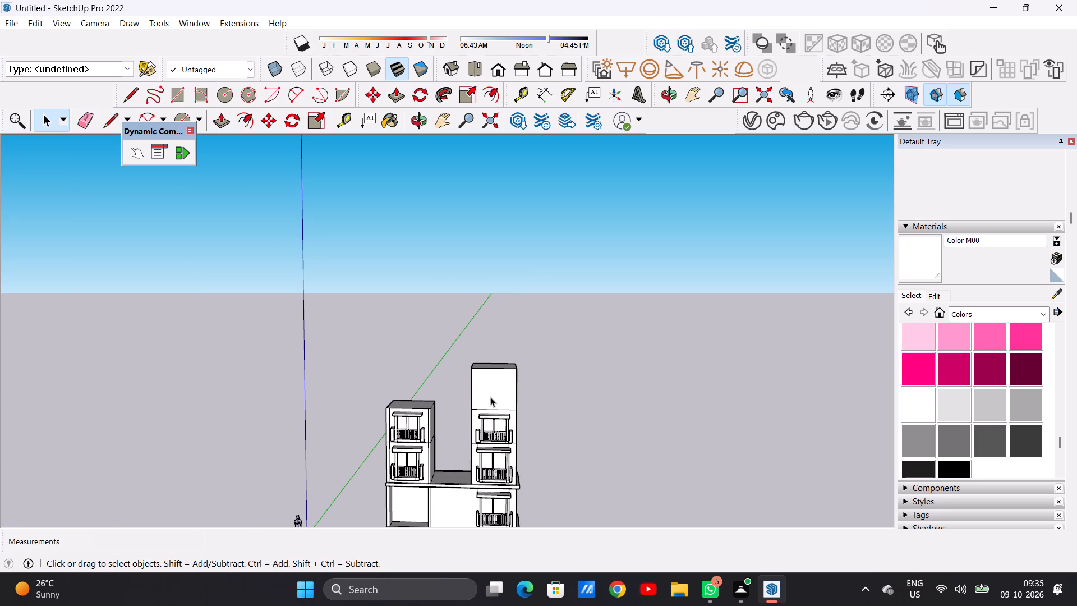
{"action": "scroll", "coordinate": [490, 397], "scroll_direction": "up", "scroll_amount": 11}
{"action": "middle_click_drag", "start_coordinate": [486, 424], "coordinate": [480, 401]}
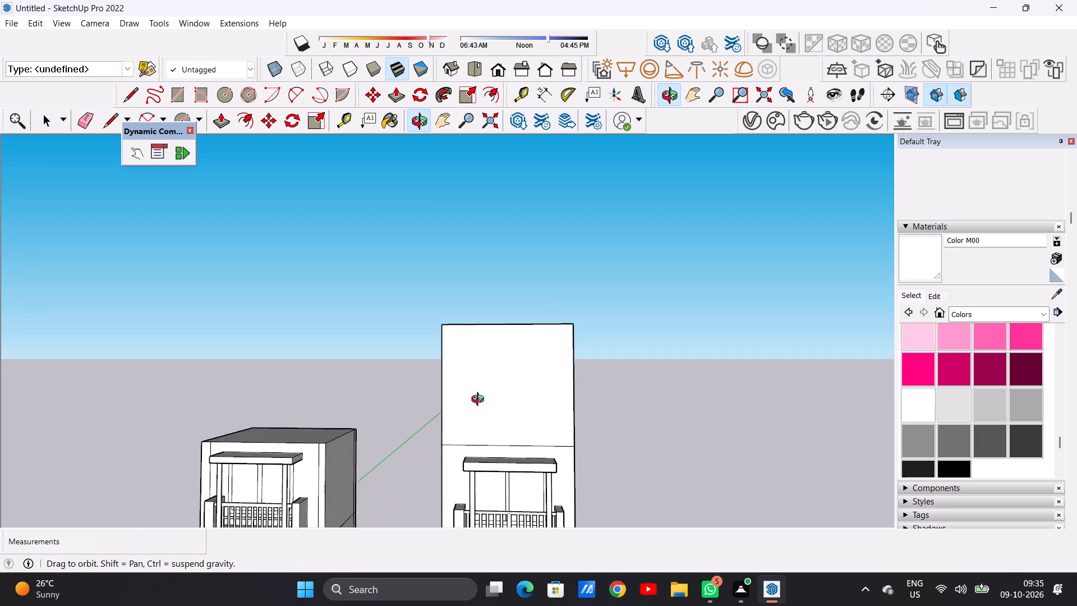
{"action": "middle_click_drag", "start_coordinate": [480, 401], "coordinate": [480, 421]}
{"action": "scroll", "coordinate": [493, 428], "scroll_direction": "down", "scroll_amount": 9}
{"action": "scroll", "coordinate": [509, 486], "scroll_direction": "up", "scroll_amount": 9}
{"action": "scroll", "coordinate": [485, 485], "scroll_direction": "down", "scroll_amount": 4}
{"action": "scroll", "coordinate": [495, 366], "scroll_direction": "up", "scroll_amount": 6}
Extrude the top face of the right tower's added storey up a further 1'.
{"action": "middle_click_drag", "start_coordinate": [489, 343], "coordinate": [480, 468]}
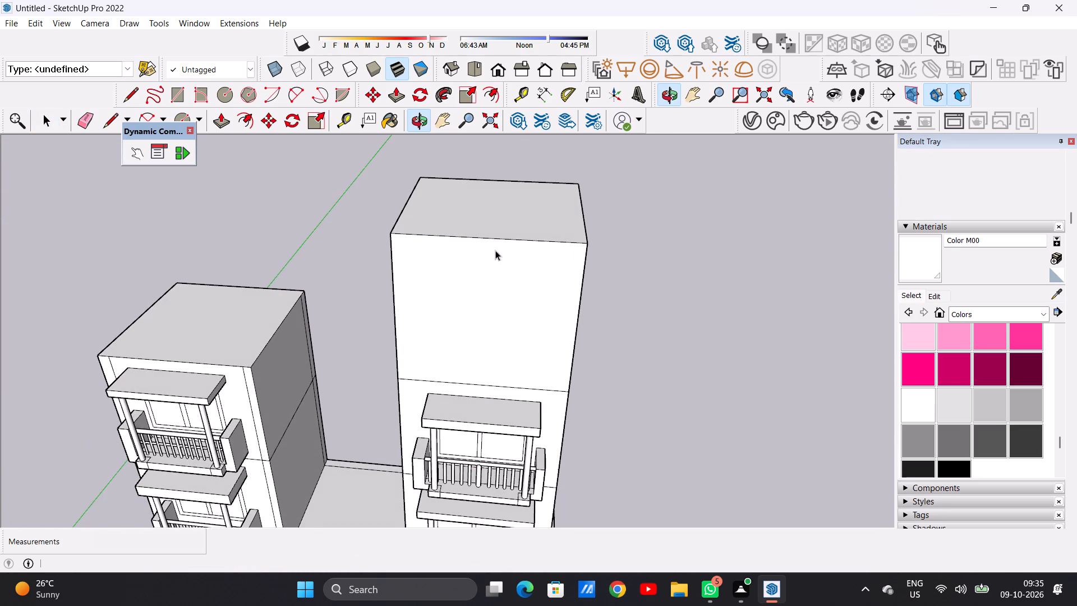
{"action": "scroll", "coordinate": [507, 219], "scroll_direction": "up", "scroll_amount": 1}
{"action": "key", "text": "p"}
{"action": "left_click", "coordinate": [498, 223]}
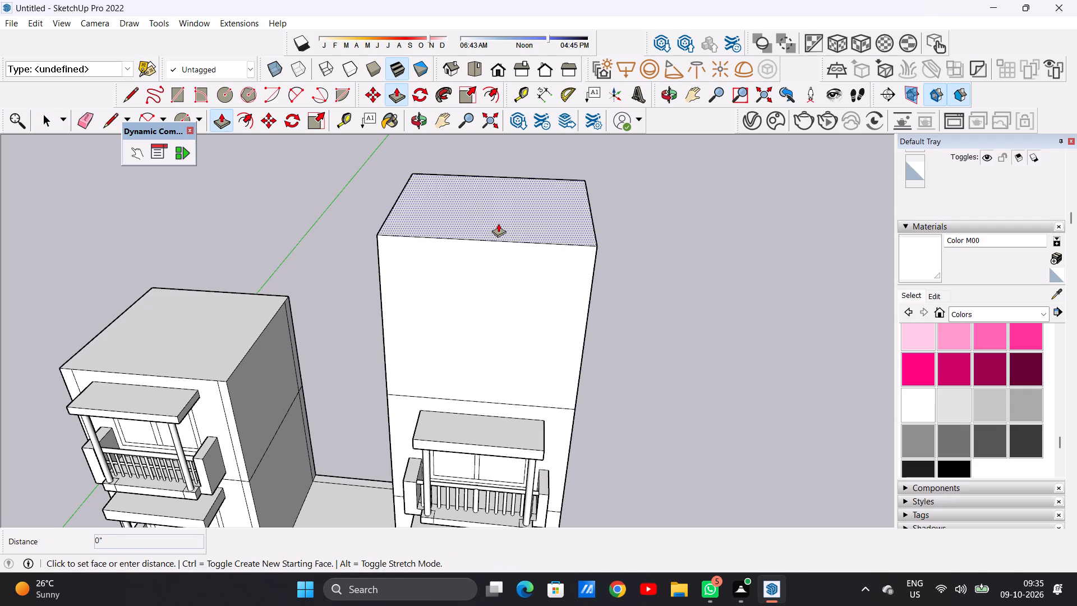
{"action": "type", "text": "1'"}
{"action": "key", "text": "Return"}
{"action": "key", "text": "space"}
Draw a window rectangle about 6' by 4' 7" on the front face of the right tower's added storey.
{"action": "scroll", "coordinate": [474, 328], "scroll_direction": "down", "scroll_amount": 5}
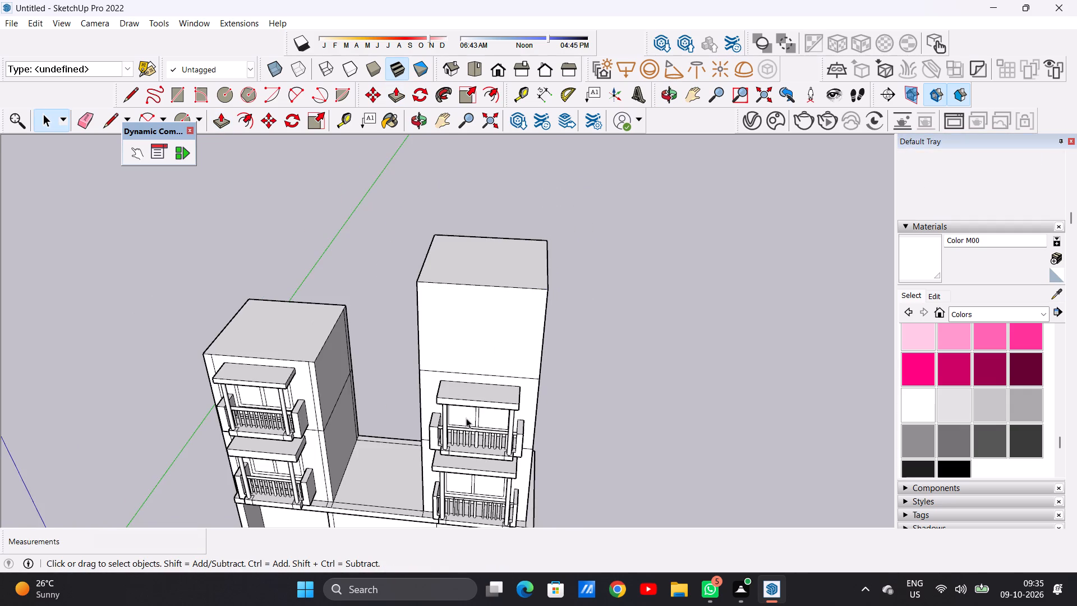
{"action": "middle_click_drag", "start_coordinate": [461, 415], "coordinate": [477, 324]}
{"action": "scroll", "coordinate": [516, 334], "scroll_direction": "up", "scroll_amount": 3}
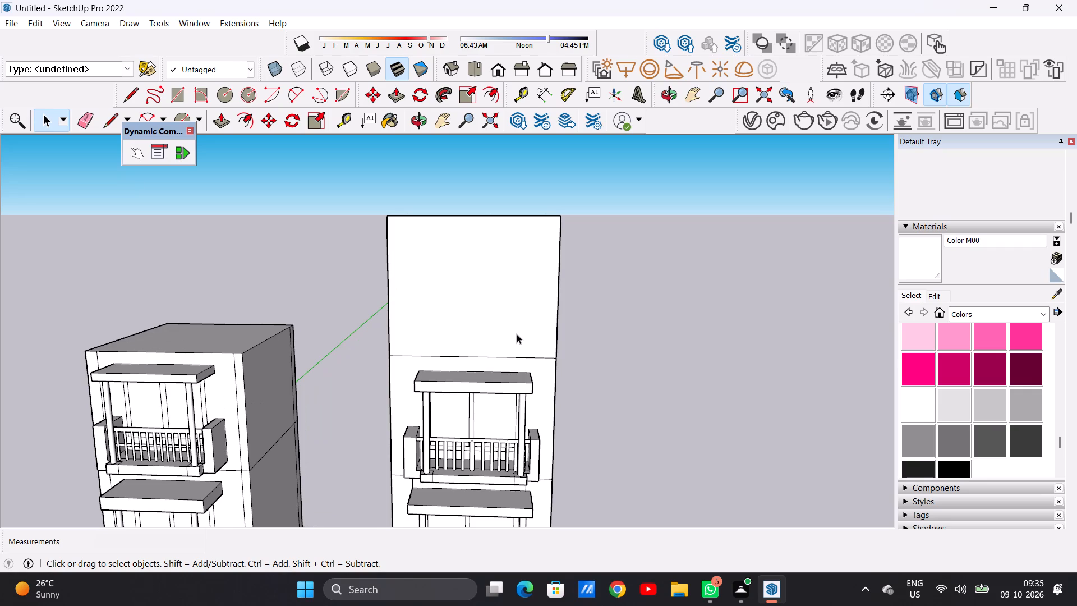
{"action": "scroll", "coordinate": [528, 338], "scroll_direction": "down", "scroll_amount": 7}
{"action": "scroll", "coordinate": [571, 355], "scroll_direction": "up", "scroll_amount": 3}
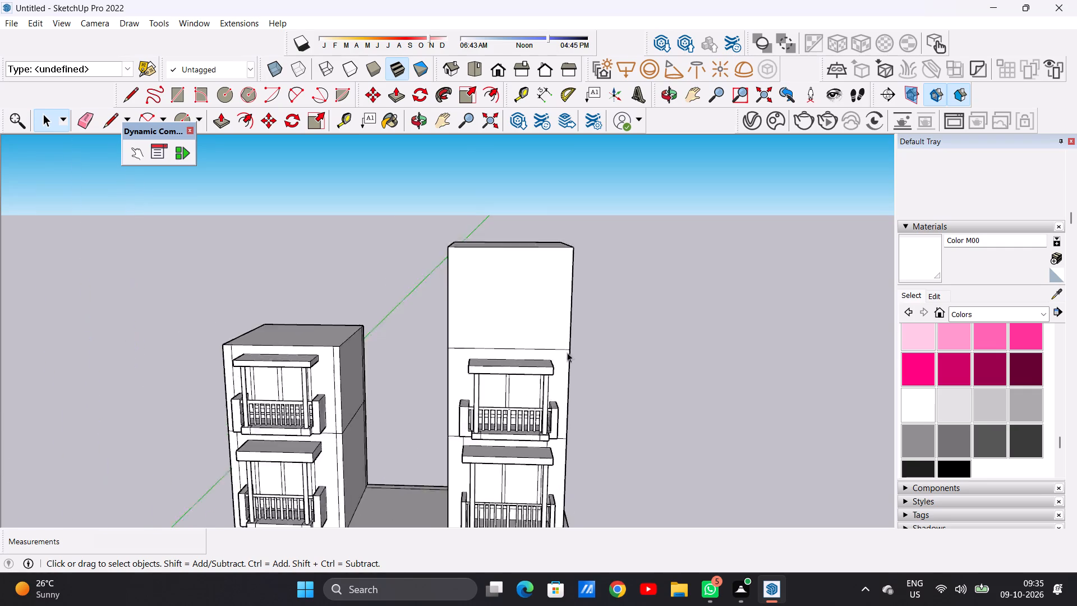
{"action": "scroll", "coordinate": [567, 352], "scroll_direction": "up", "scroll_amount": 3}
{"action": "middle_click_drag", "start_coordinate": [541, 344], "coordinate": [537, 326]}
{"action": "scroll", "coordinate": [492, 255], "scroll_direction": "up", "scroll_amount": 1}
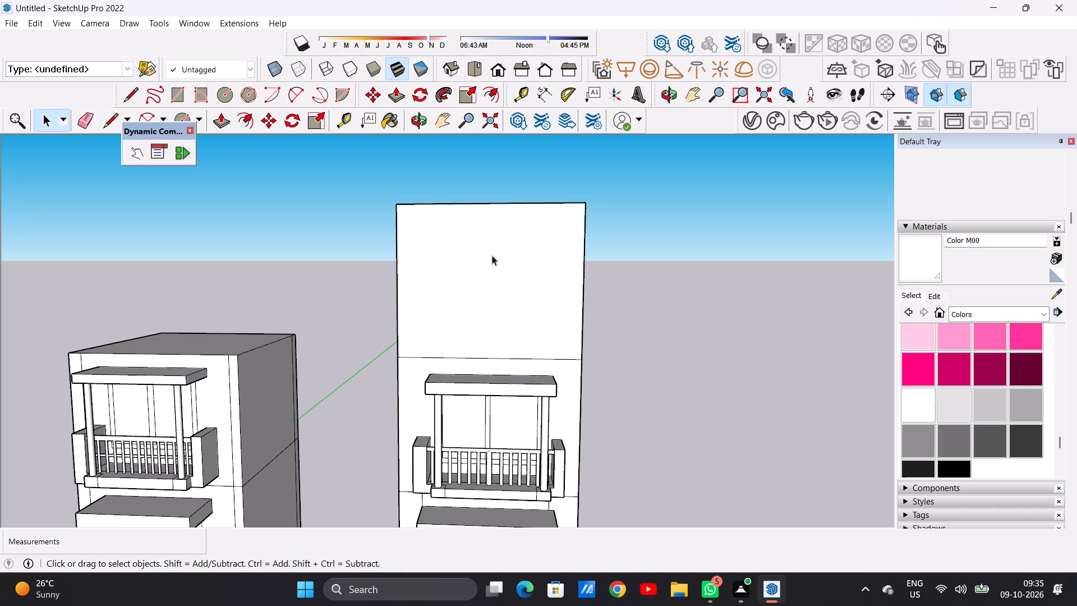
{"action": "key", "text": "r"}
{"action": "scroll", "coordinate": [453, 248], "scroll_direction": "up", "scroll_amount": 3}
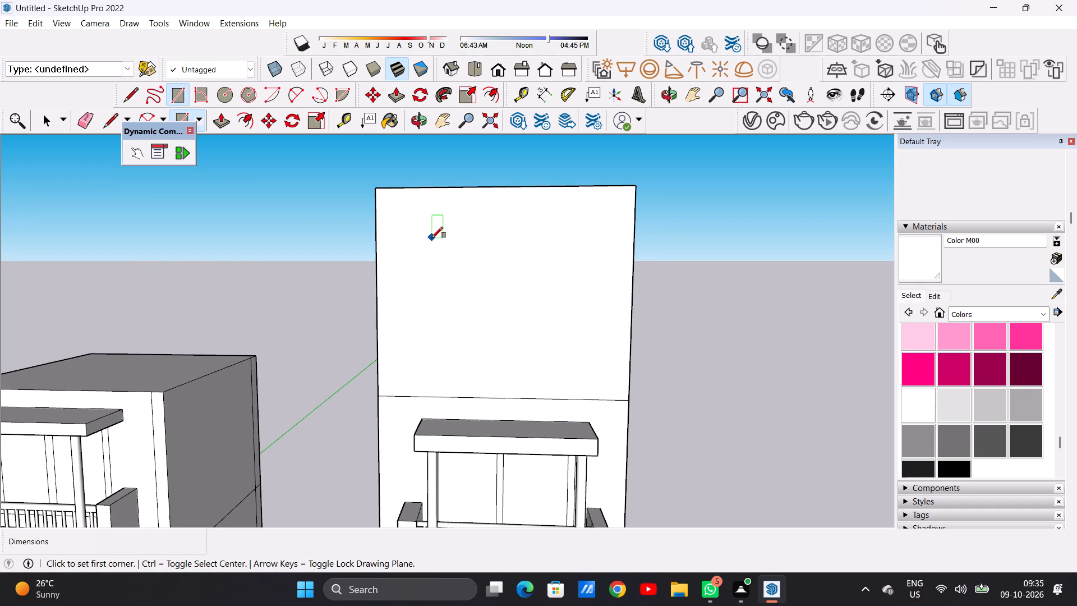
{"action": "left_click", "coordinate": [432, 238]}
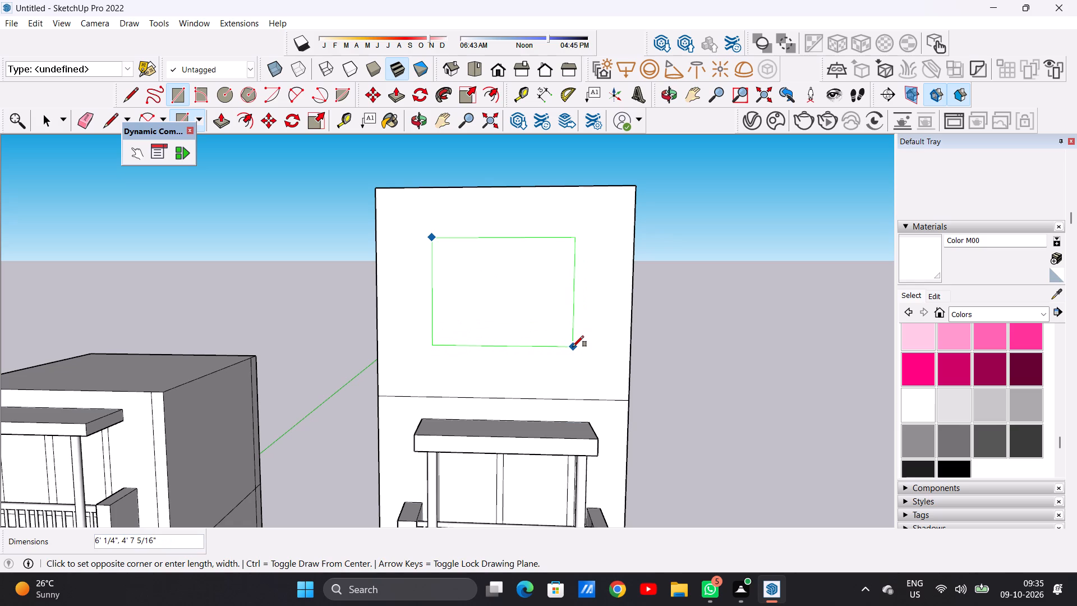
{"action": "left_click", "coordinate": [573, 347]}
{"action": "key", "text": "space"}
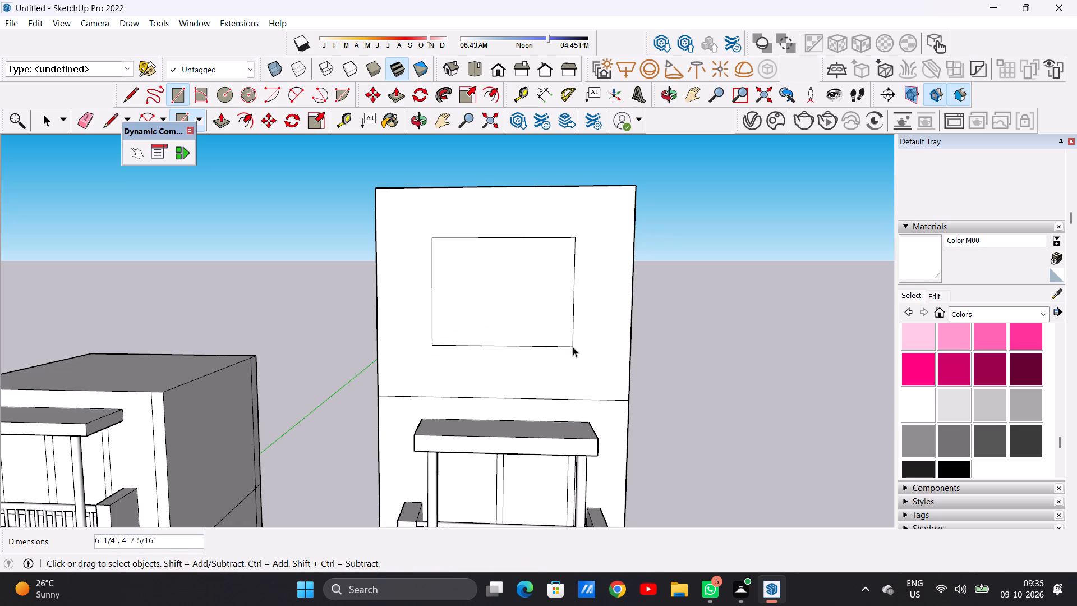
Offset the window rectangle inward about 4 5/16" to form its frame.
{"action": "key", "text": "o"}
{"action": "key", "text": "f"}
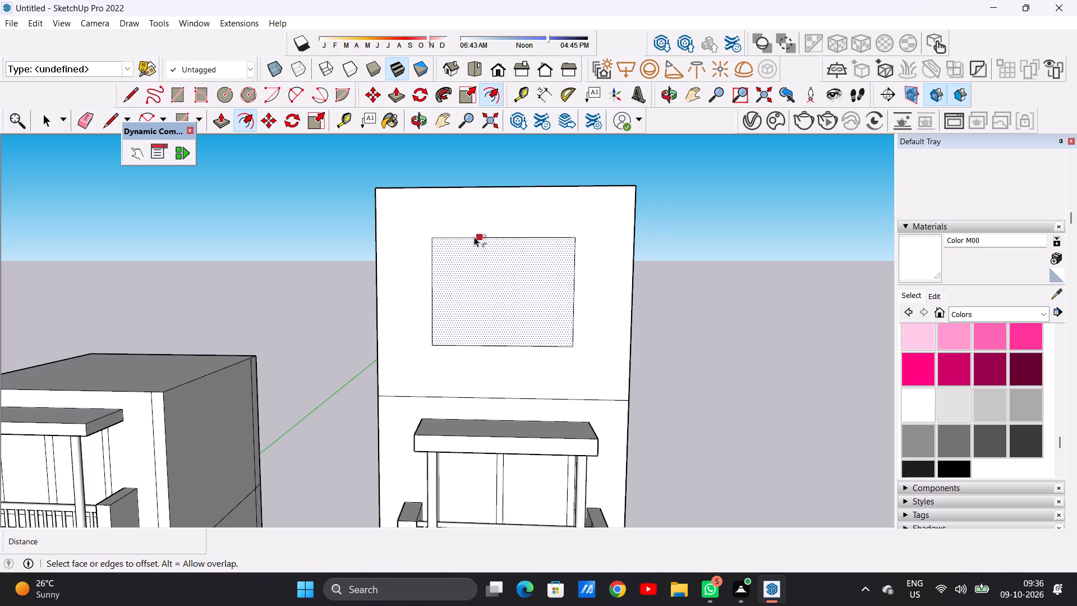
{"action": "left_click", "coordinate": [485, 241]}
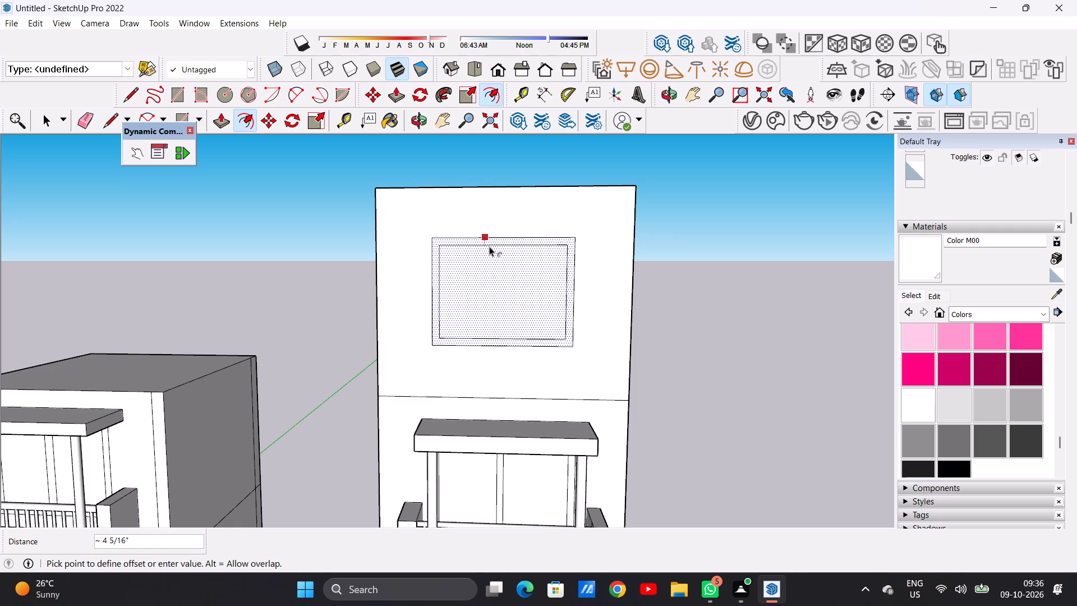
{"action": "left_click", "coordinate": [489, 246]}
{"action": "key", "text": "space"}
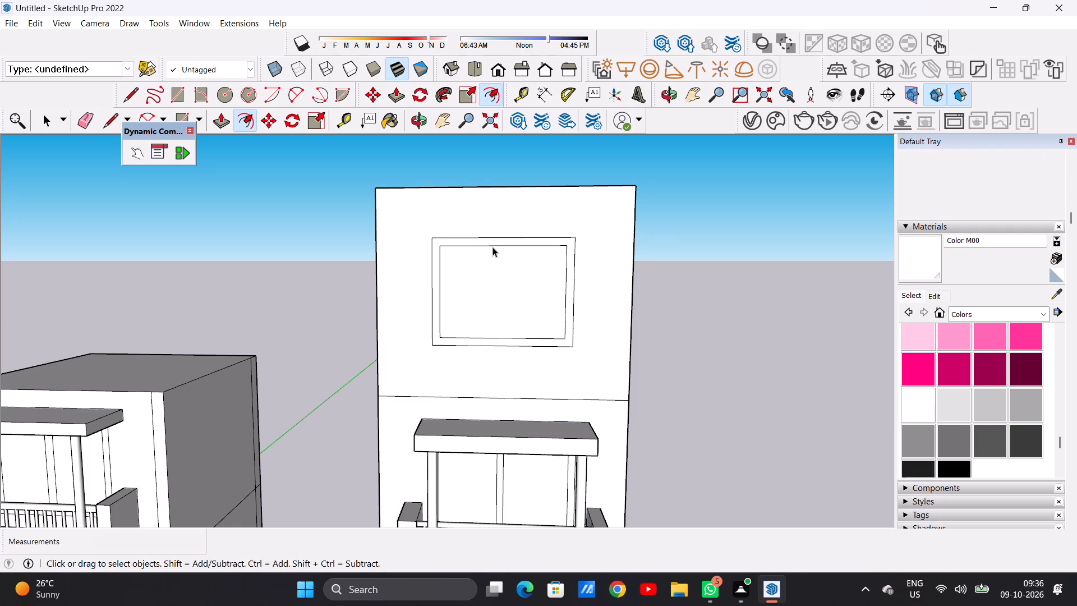
Draw two closely spaced vertical lines about 3' 11" long inside the window frame to form a central mullion.
{"action": "type", "text": "L"}
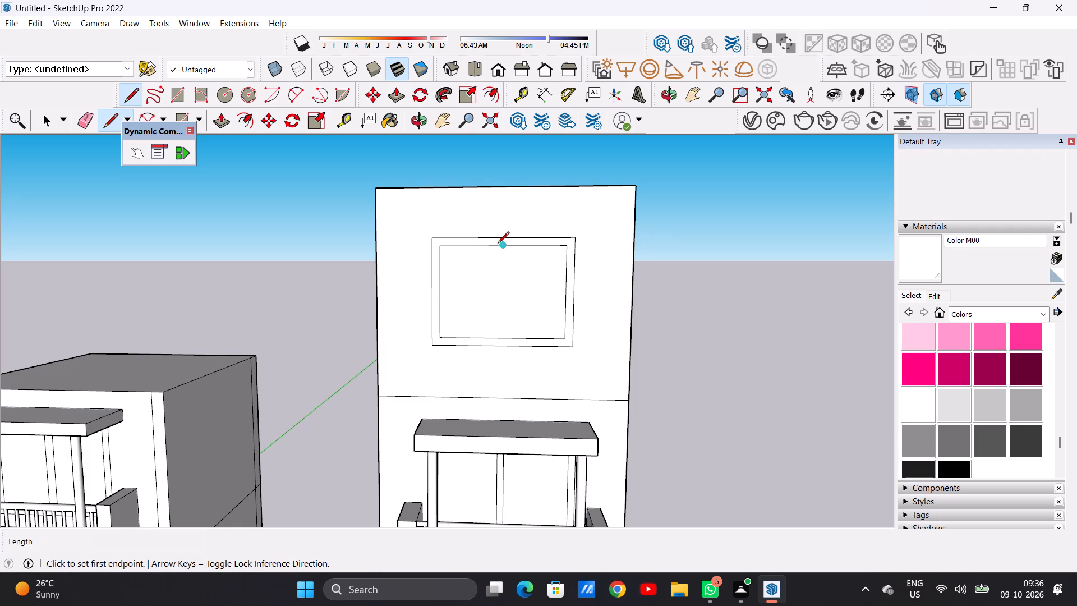
{"action": "scroll", "coordinate": [499, 246], "scroll_direction": "up", "scroll_amount": 6}
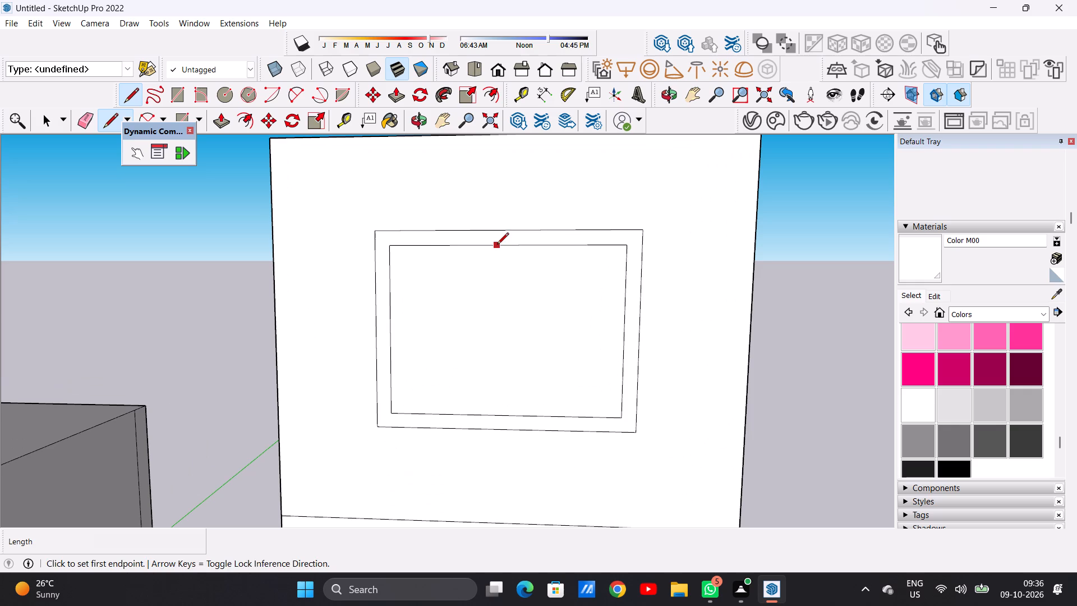
{"action": "left_click", "coordinate": [497, 245]}
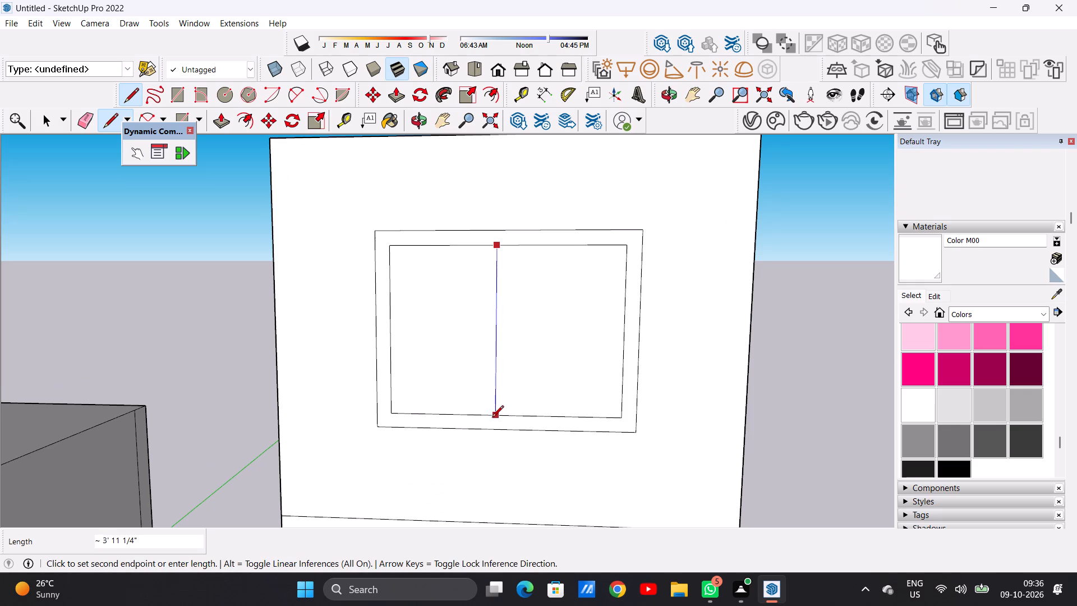
{"action": "left_click", "coordinate": [492, 418]}
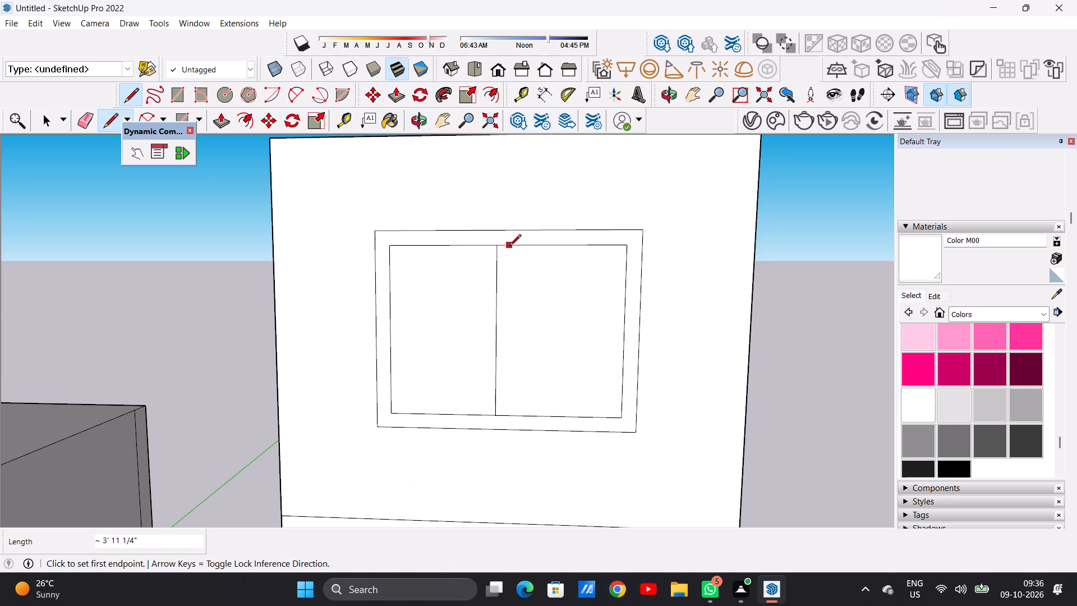
{"action": "left_click", "coordinate": [509, 247]}
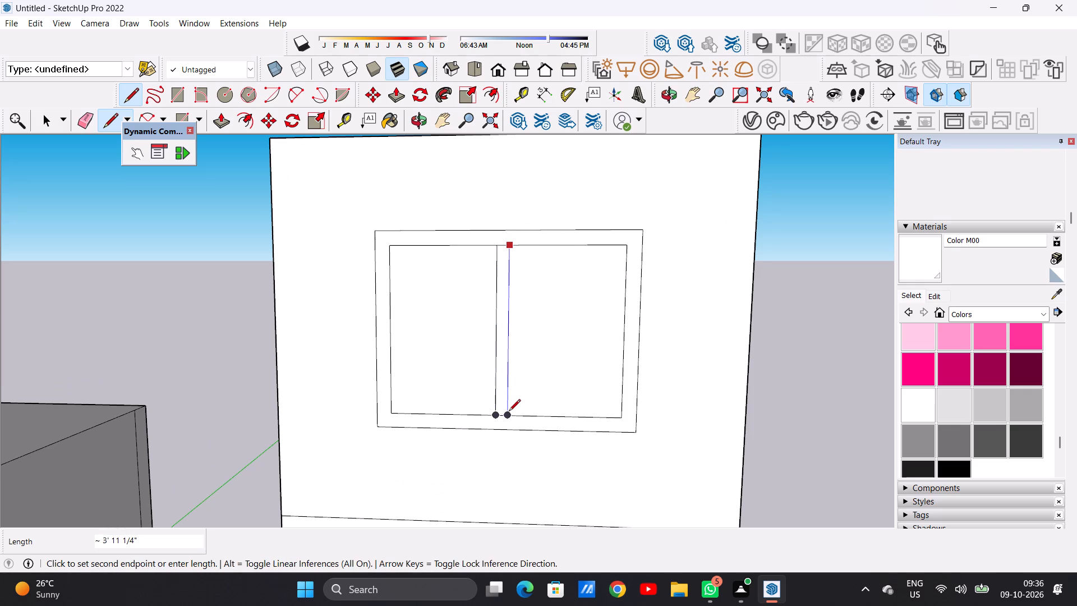
{"action": "left_click", "coordinate": [509, 412]}
{"action": "key", "text": "space"}
Draw a horizontal rectangle about 7' 2" by 7 5/8" on the wall just above the window frame.
{"action": "scroll", "coordinate": [536, 343], "scroll_direction": "down", "scroll_amount": 11}
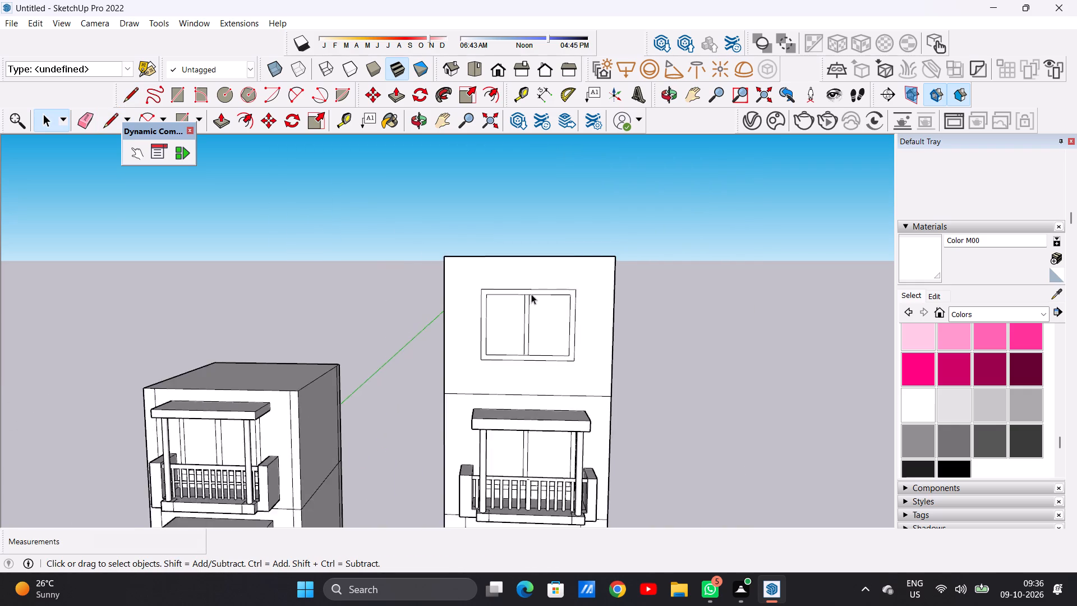
{"action": "scroll", "coordinate": [531, 294], "scroll_direction": "down", "scroll_amount": 7}
{"action": "scroll", "coordinate": [533, 378], "scroll_direction": "up", "scroll_amount": 5}
{"action": "middle_click", "coordinate": [538, 382]}
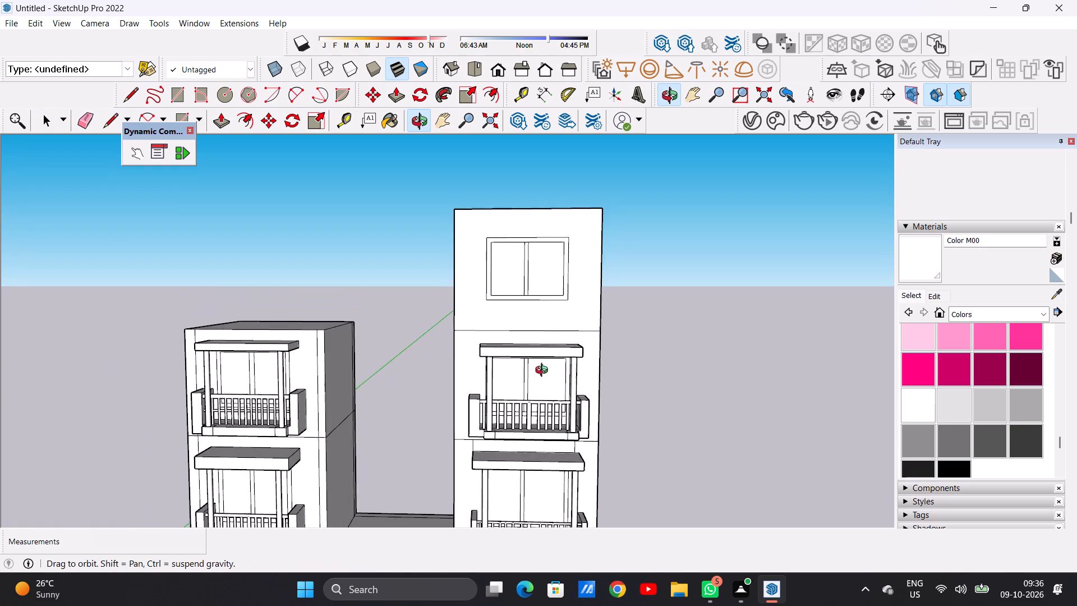
{"action": "scroll", "coordinate": [521, 228], "scroll_direction": "up", "scroll_amount": 9}
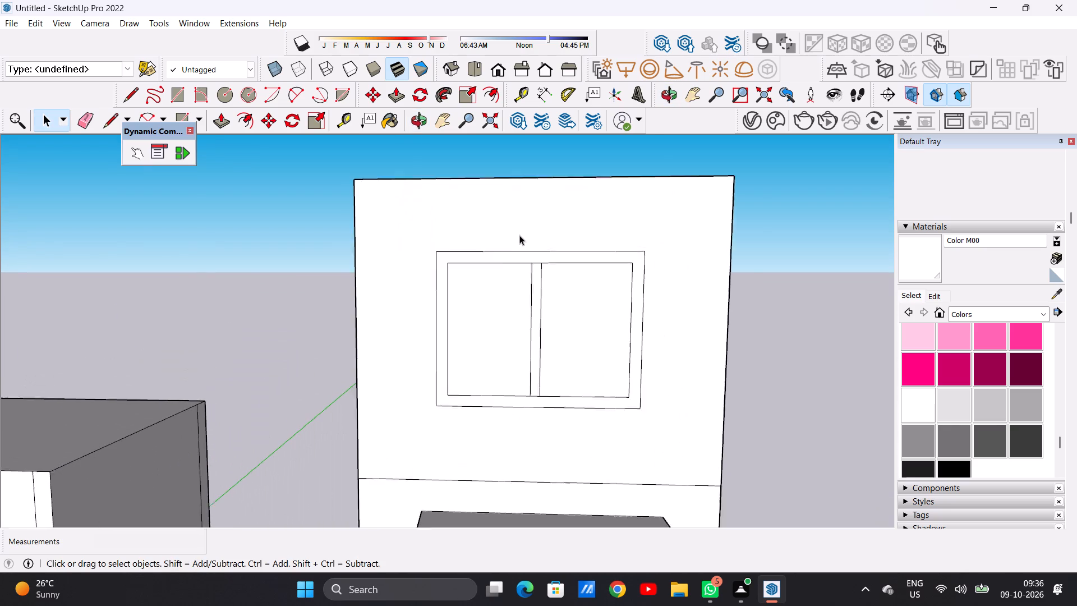
{"action": "scroll", "coordinate": [519, 235], "scroll_direction": "up", "scroll_amount": 1}
{"action": "key", "text": "r"}
{"action": "scroll", "coordinate": [514, 243], "scroll_direction": "up", "scroll_amount": 3}
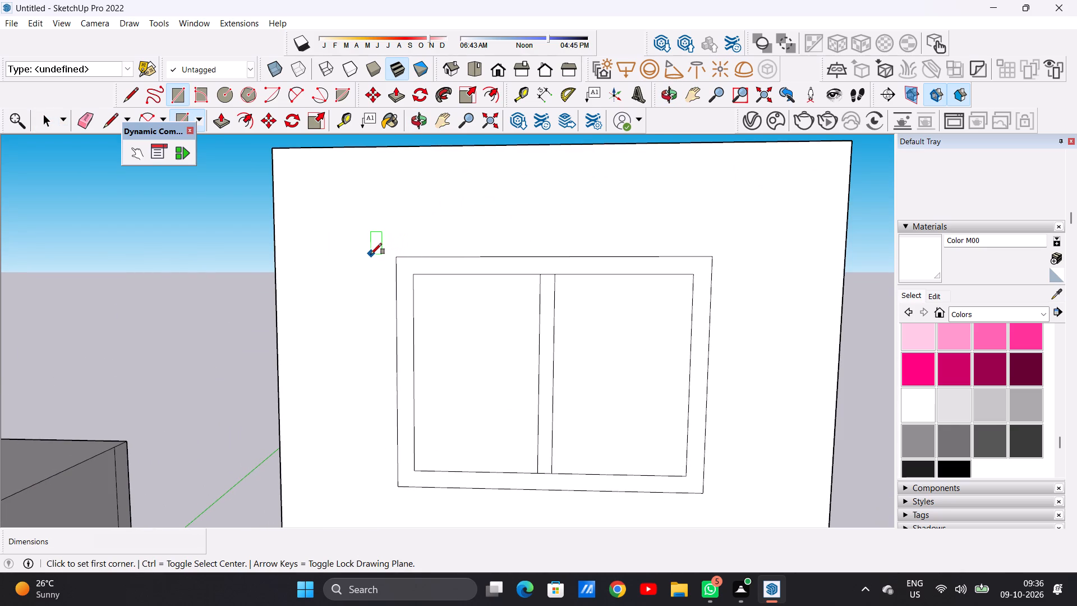
{"action": "left_click", "coordinate": [372, 254]}
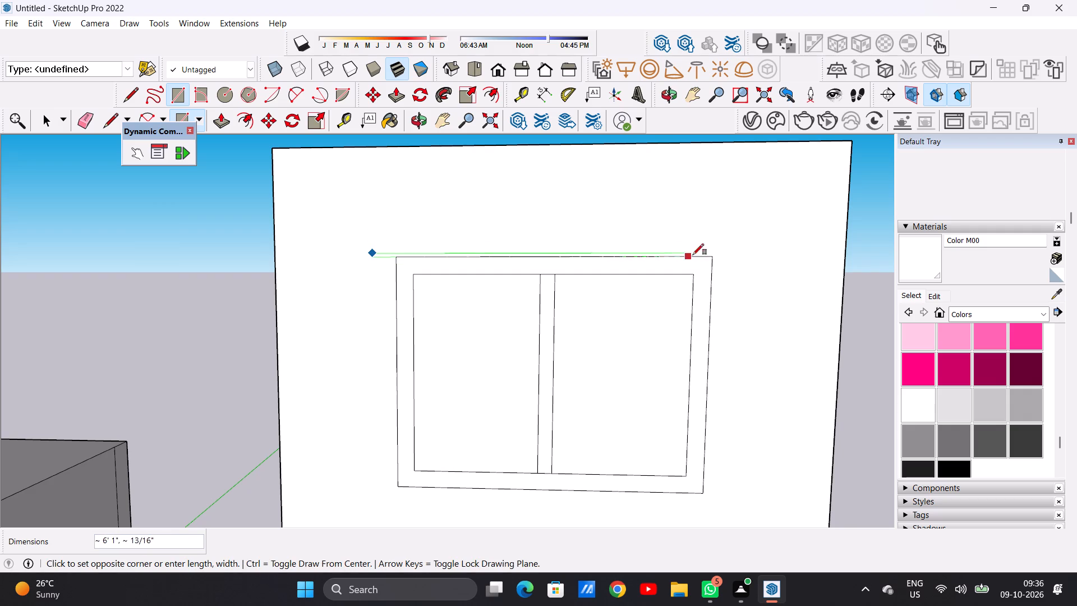
{"action": "left_click", "coordinate": [745, 252]}
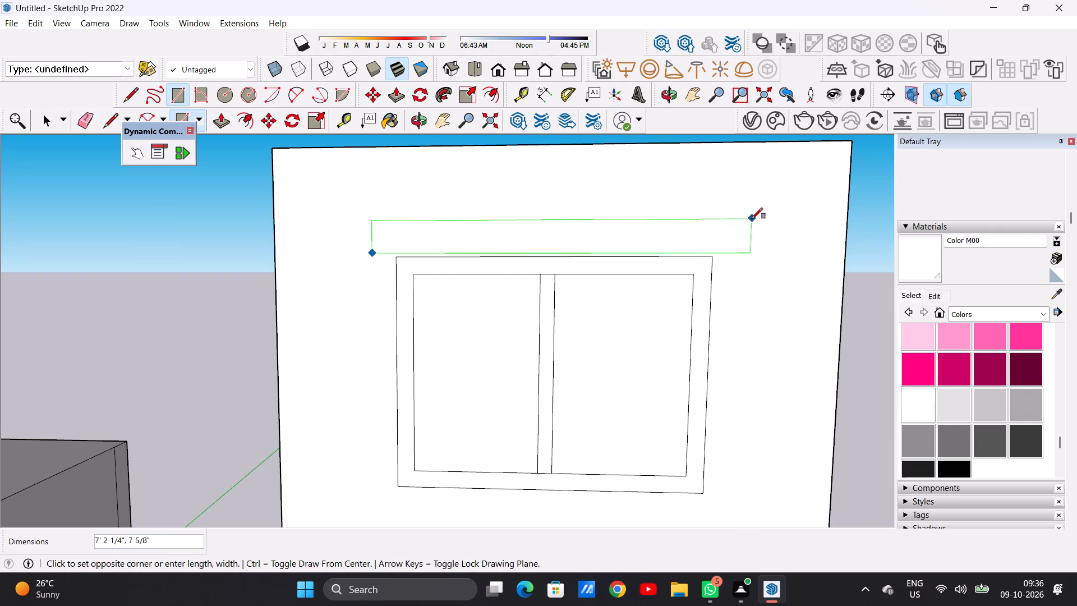
{"action": "left_click", "coordinate": [752, 219]}
{"action": "key", "text": "space"}
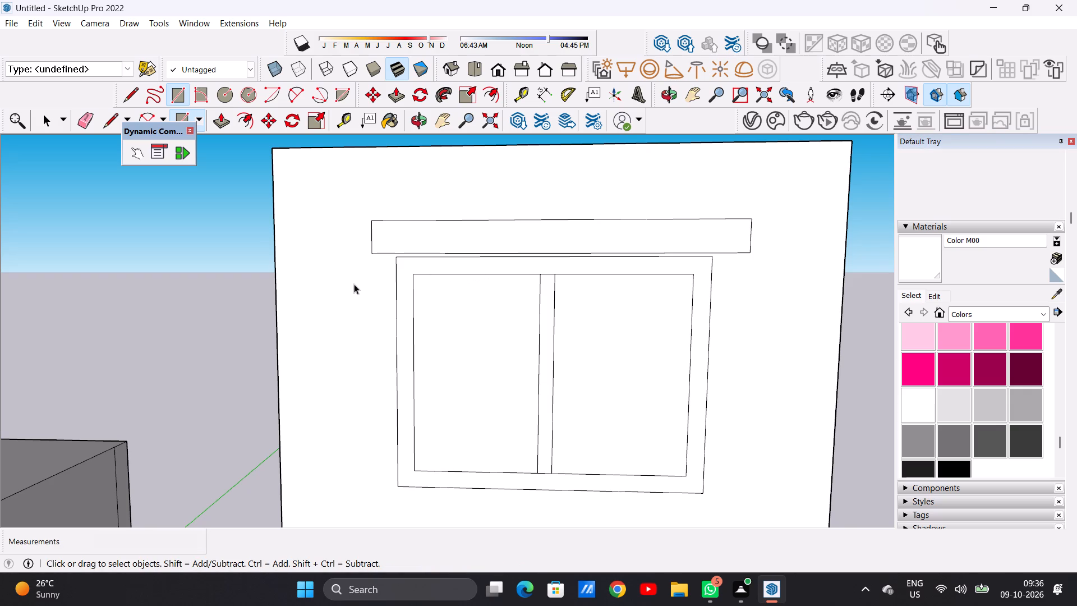
Draw a U-shaped outline about 8' 6" wide and 2' 9" high around the window's lower part, joining both sides of its frame.
{"action": "scroll", "coordinate": [494, 260], "scroll_direction": "down", "scroll_amount": 11}
{"action": "scroll", "coordinate": [535, 403], "scroll_direction": "up", "scroll_amount": 7}
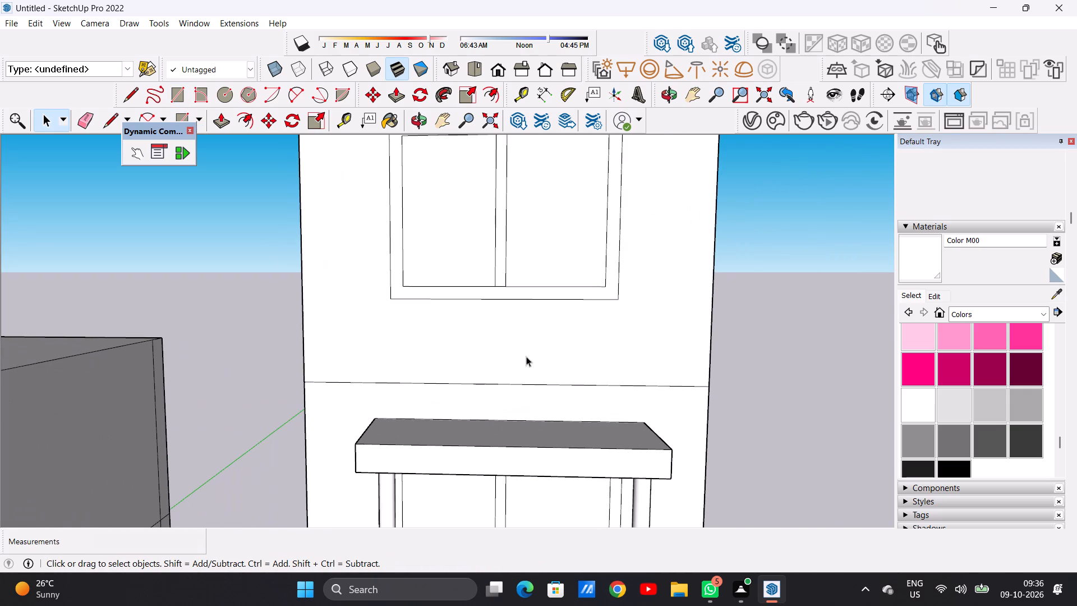
{"action": "scroll", "coordinate": [373, 329], "scroll_direction": "up", "scroll_amount": 1}
{"action": "key", "text": "l"}
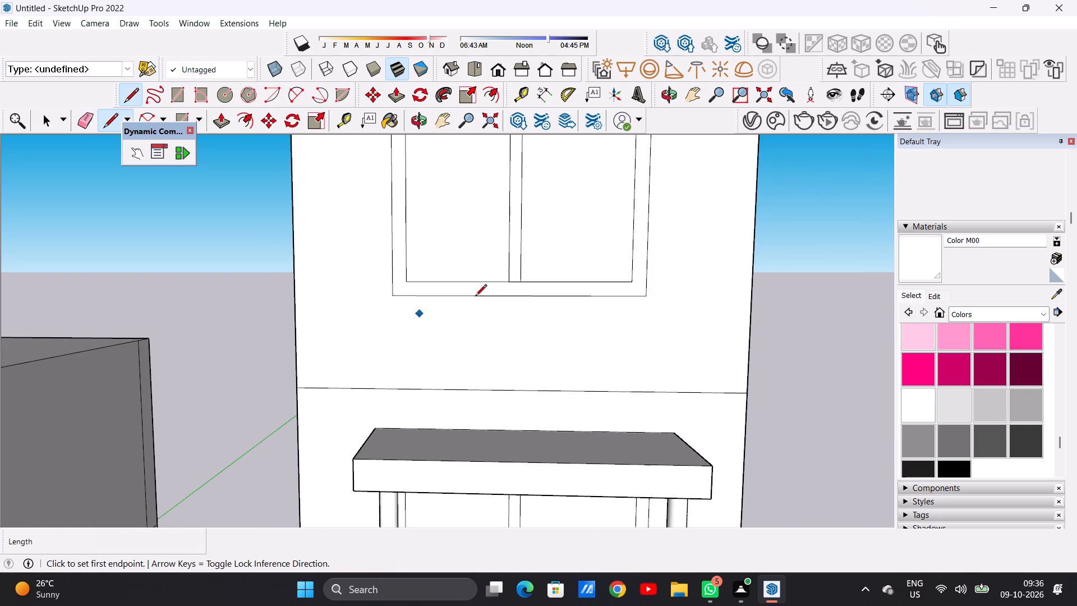
{"action": "scroll", "coordinate": [656, 291], "scroll_direction": "down", "scroll_amount": 6}
{"action": "scroll", "coordinate": [668, 274], "scroll_direction": "up", "scroll_amount": 6}
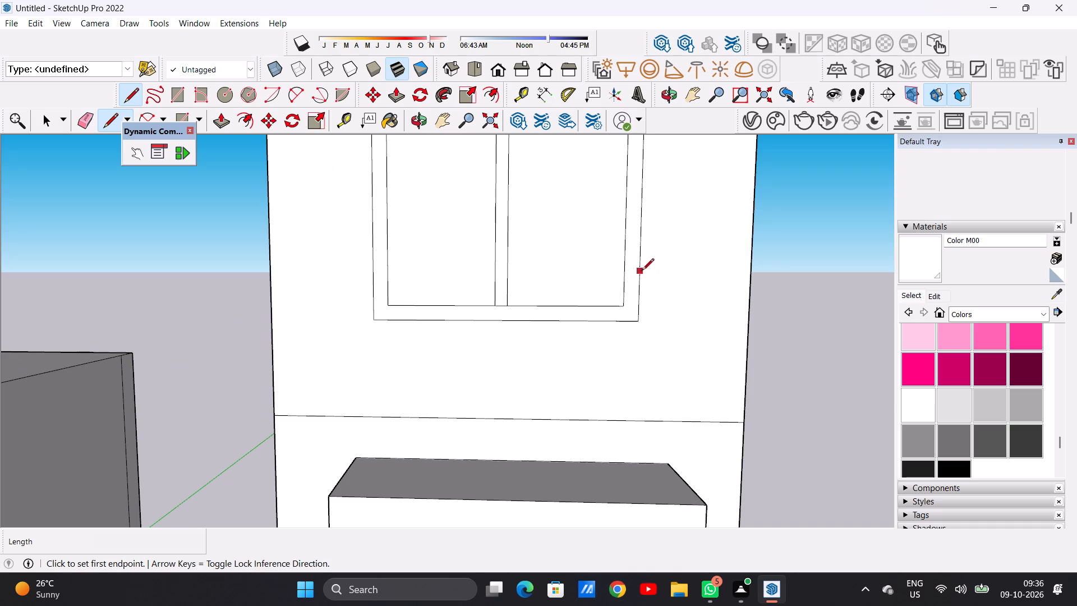
{"action": "left_click", "coordinate": [642, 272]}
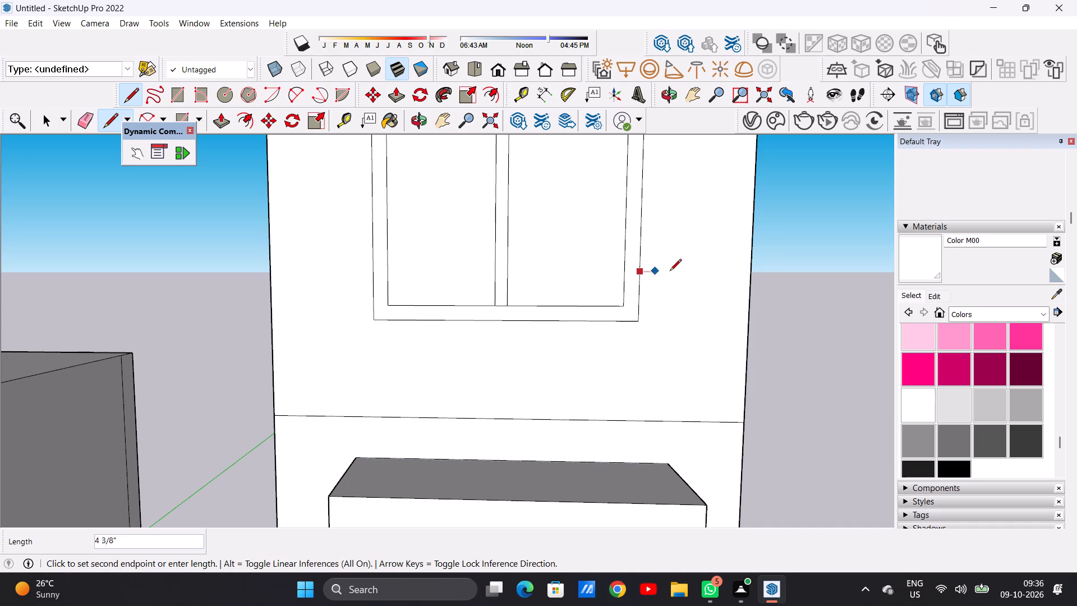
{"action": "left_click", "coordinate": [694, 273]}
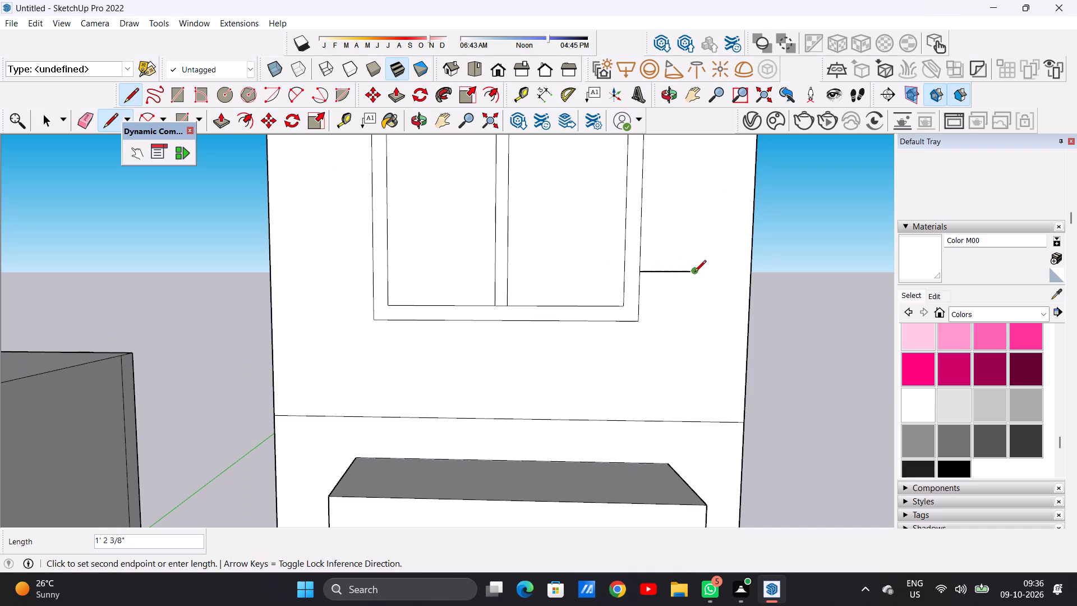
{"action": "left_click", "coordinate": [689, 394]}
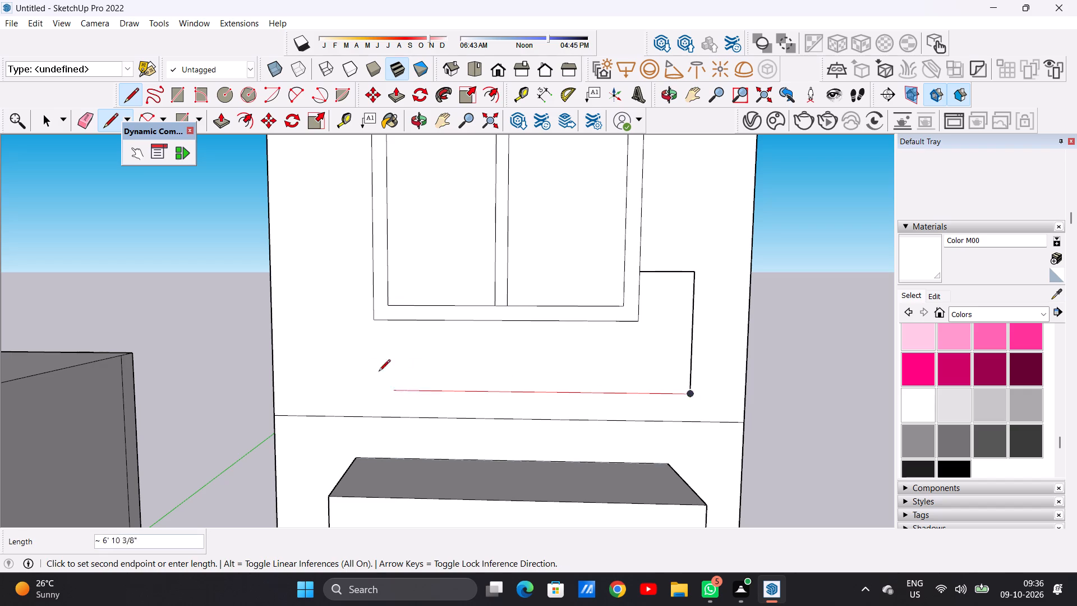
{"action": "left_click", "coordinate": [321, 383]}
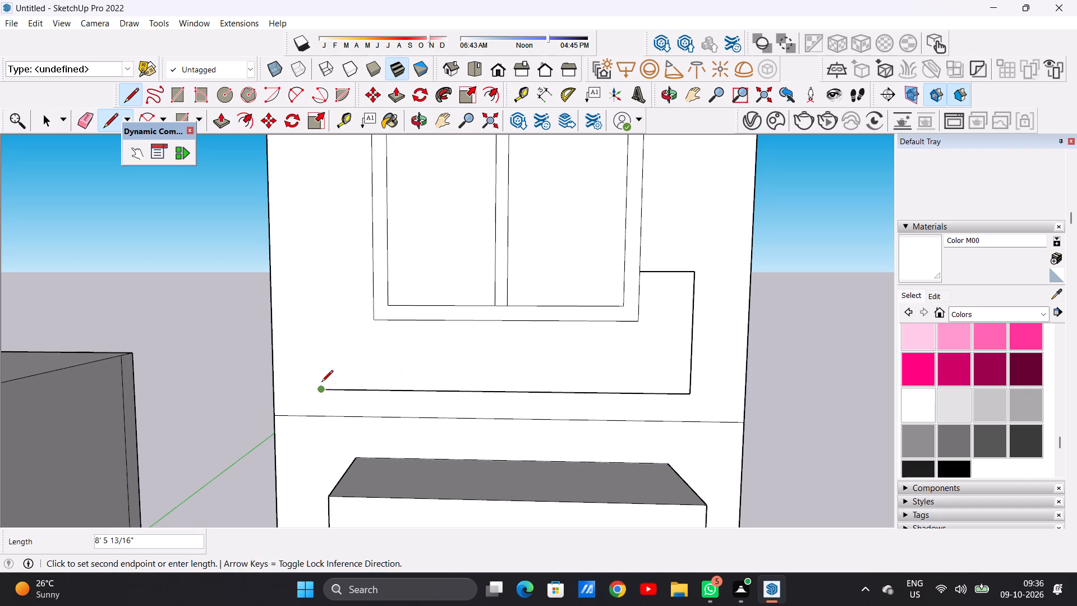
{"action": "left_click", "coordinate": [320, 272]}
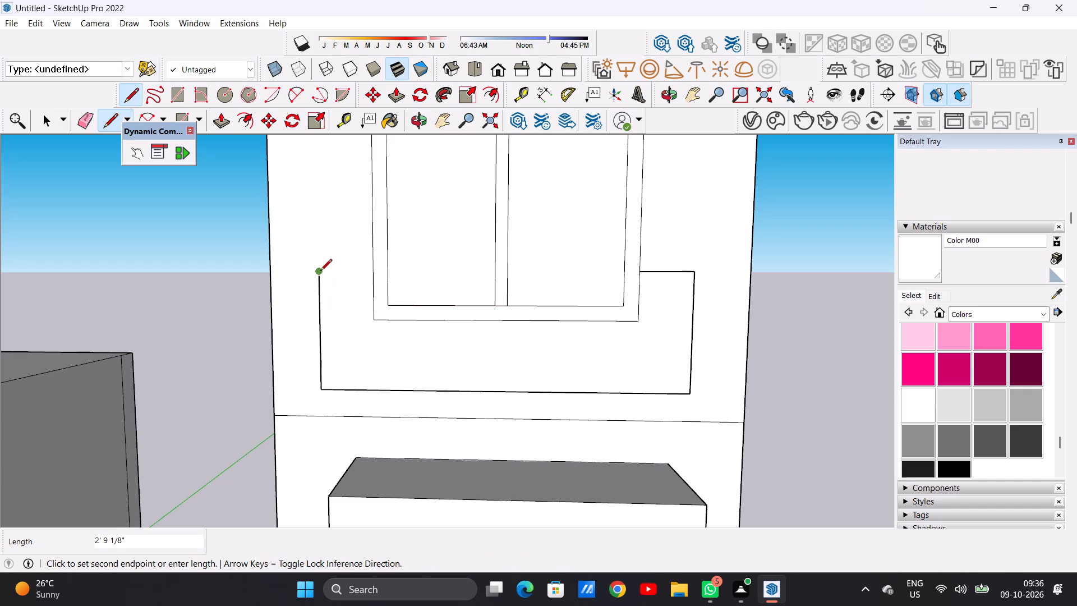
{"action": "left_click", "coordinate": [370, 272]}
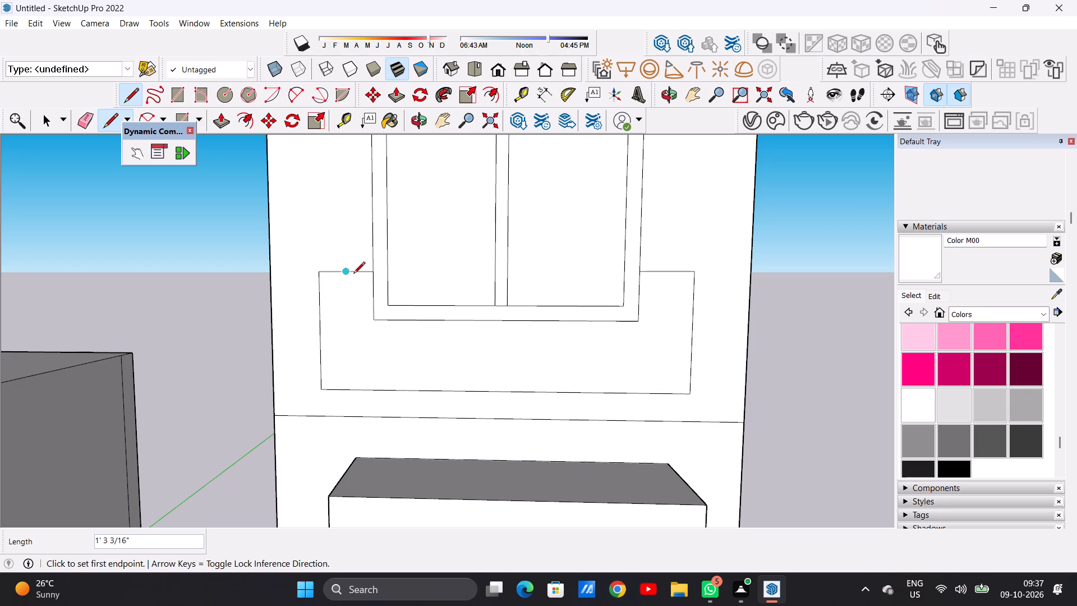
Draw an inner U-shaped line about 7' 1" wide and 2' 2" high between the outer outline and the window frame.
{"action": "scroll", "coordinate": [354, 282], "scroll_direction": "up", "scroll_amount": 3}
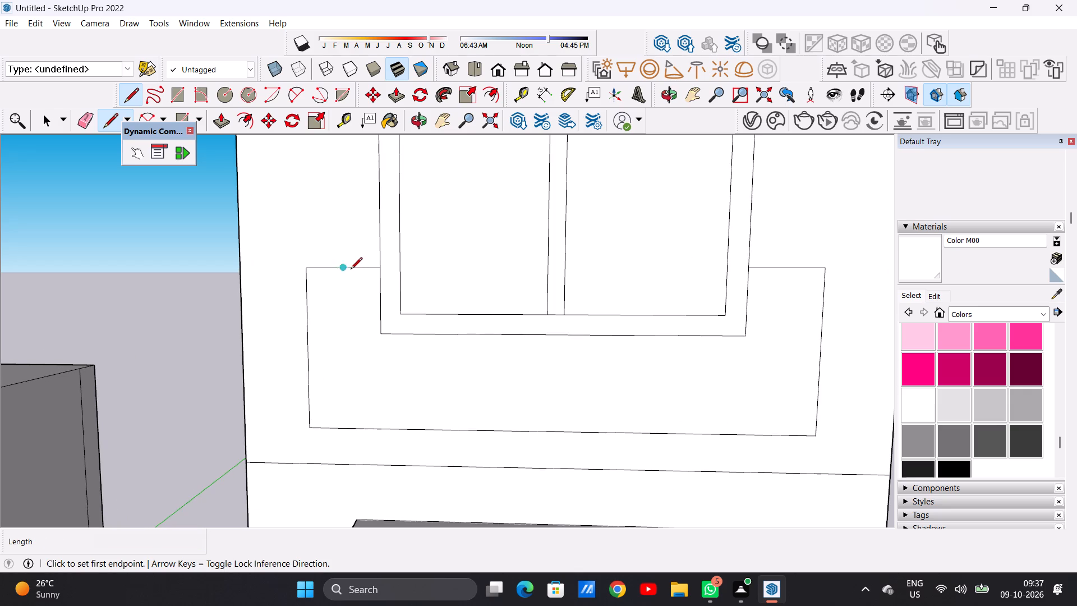
{"action": "left_click", "coordinate": [353, 270]}
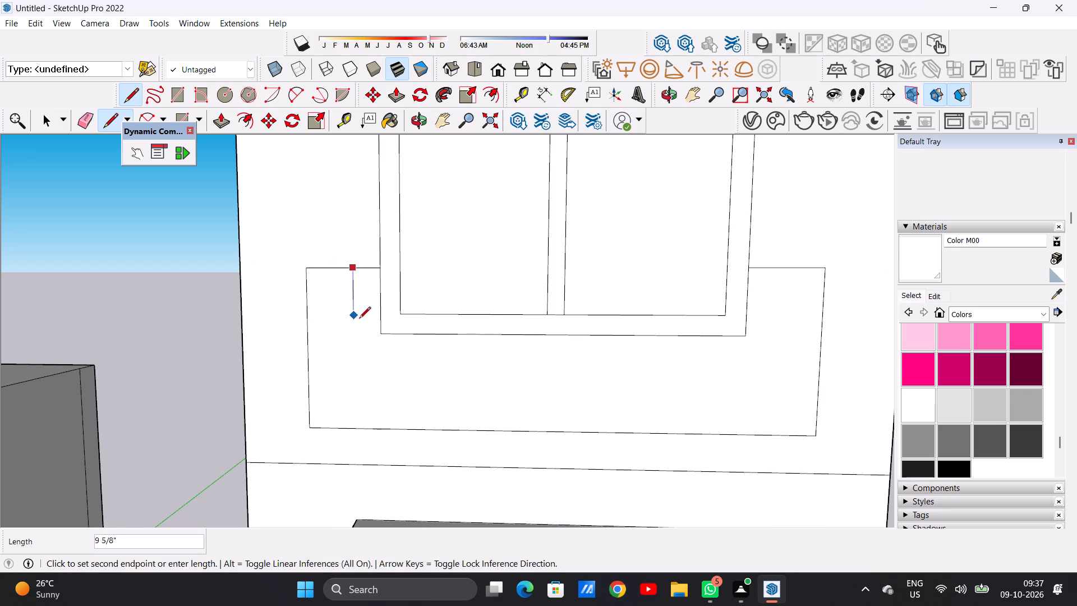
{"action": "left_click", "coordinate": [355, 394]}
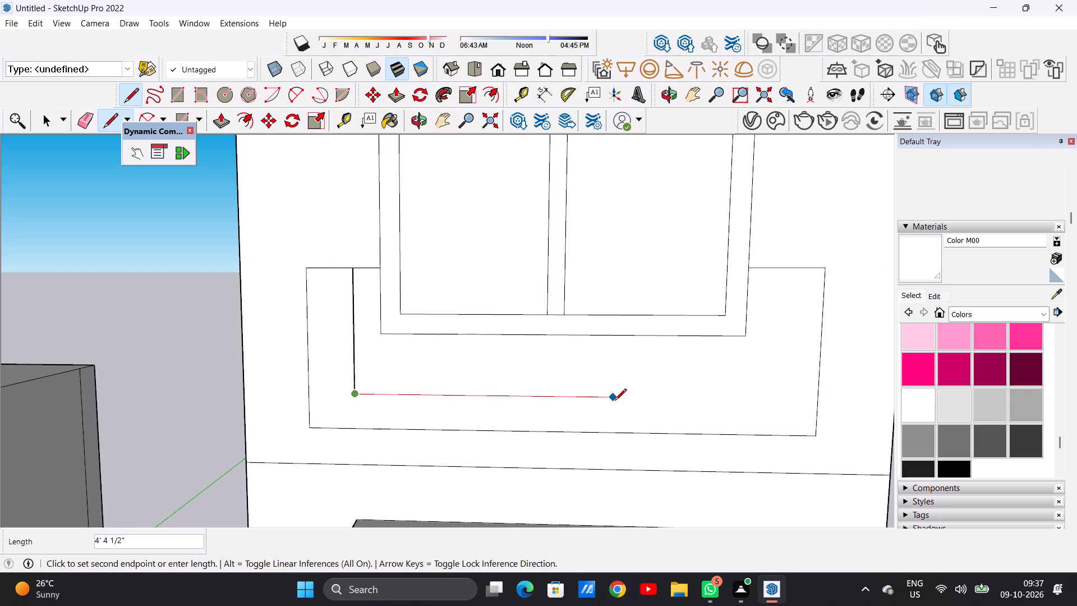
{"action": "left_click", "coordinate": [782, 396]}
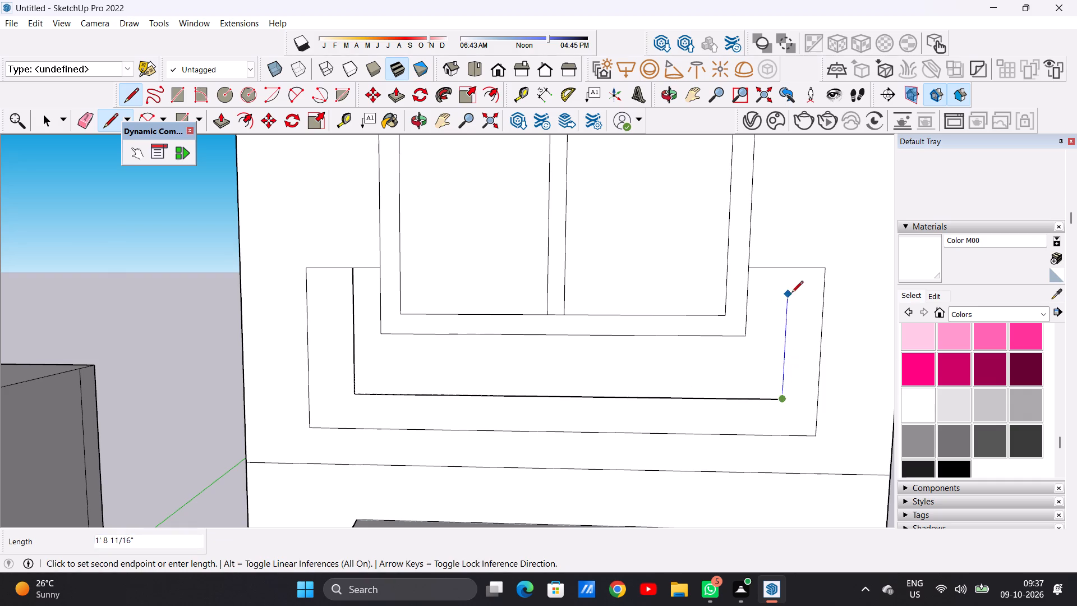
{"action": "left_click", "coordinate": [785, 271]}
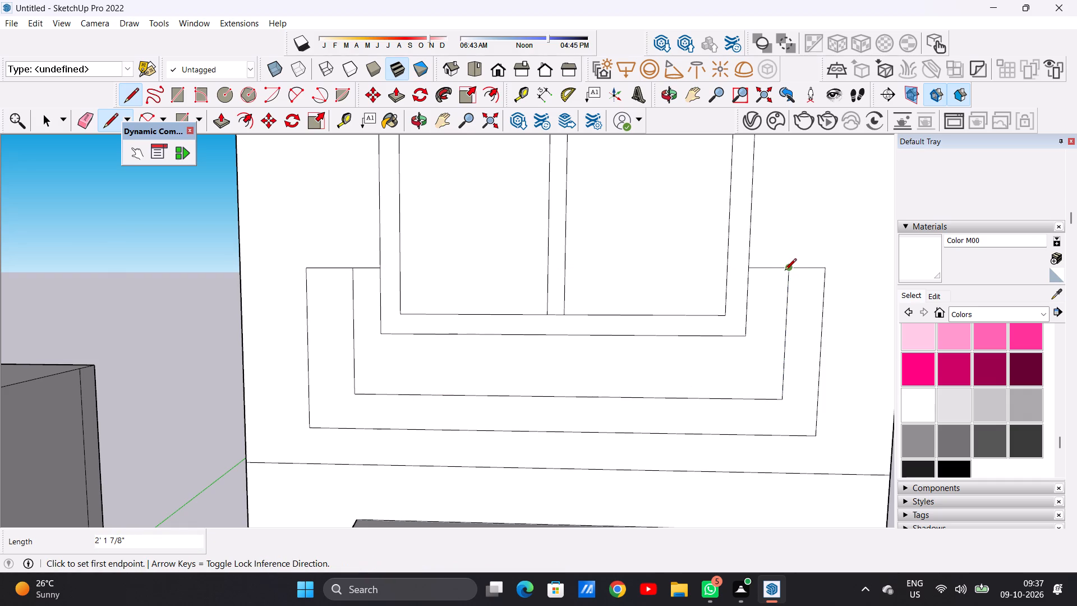
{"action": "key", "text": "space"}
Erase the two short top edges connecting the inner U-shaped line to the sides of the window frame.
{"action": "key", "text": "e"}
{"action": "left_click_drag", "start_coordinate": [362, 265], "coordinate": [363, 278]}
{"action": "left_click_drag", "start_coordinate": [766, 264], "coordinate": [773, 282]}
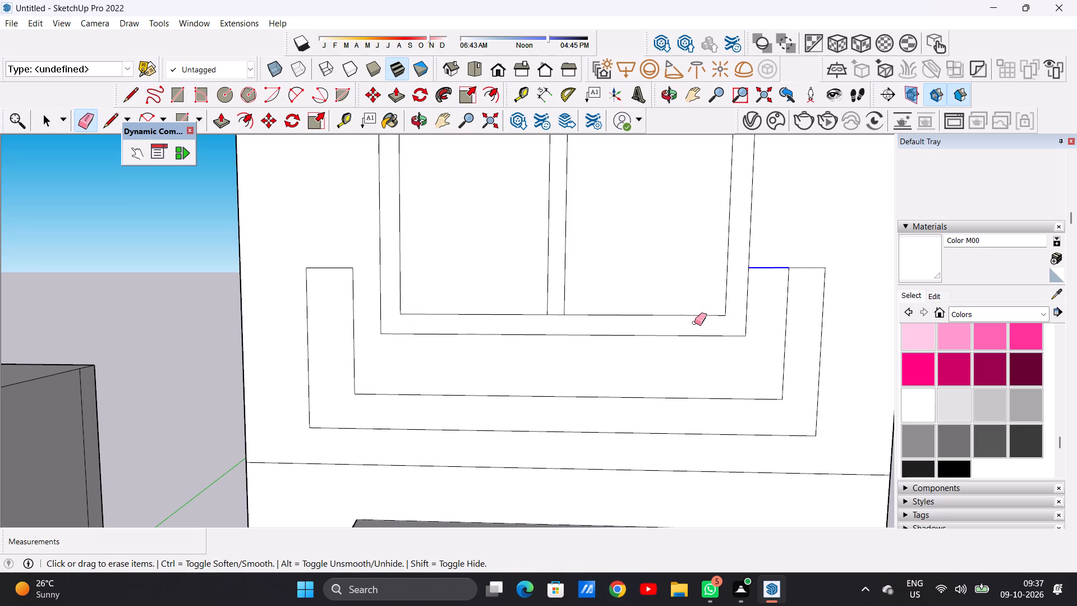
{"action": "key", "text": "space"}
Draw a vertical line about 2' 9" long just inside the outer edge of the U-shaped outline's left arm, from bottom to top edge.
{"action": "scroll", "coordinate": [437, 393], "scroll_direction": "down", "scroll_amount": 11}
{"action": "middle_click_drag", "start_coordinate": [365, 374], "coordinate": [486, 391]}
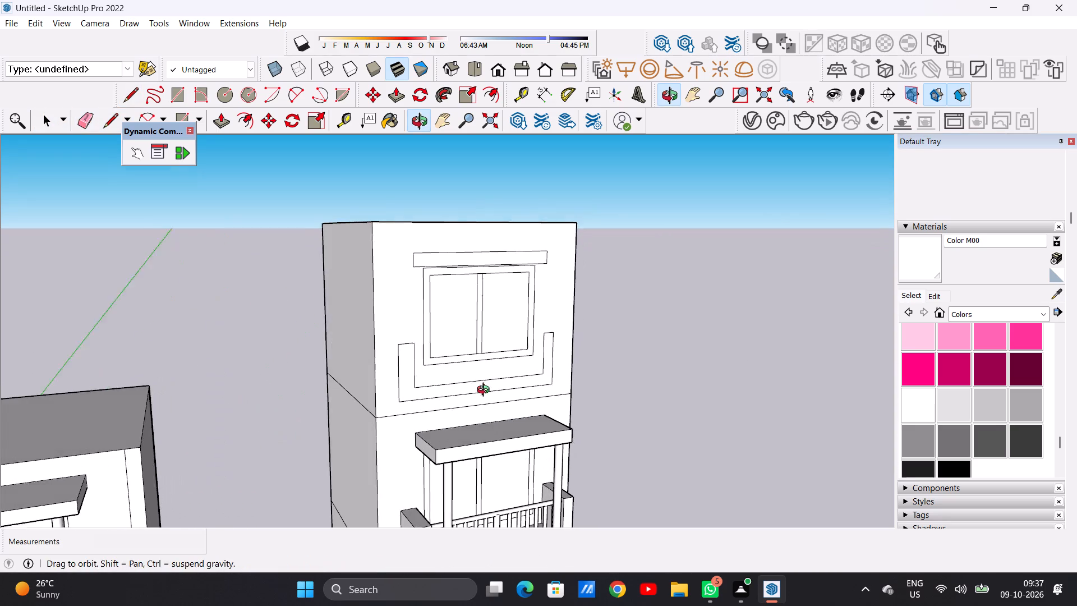
{"action": "middle_click_drag", "start_coordinate": [486, 391], "coordinate": [490, 391]}
{"action": "middle_click_drag", "start_coordinate": [398, 379], "coordinate": [278, 351]}
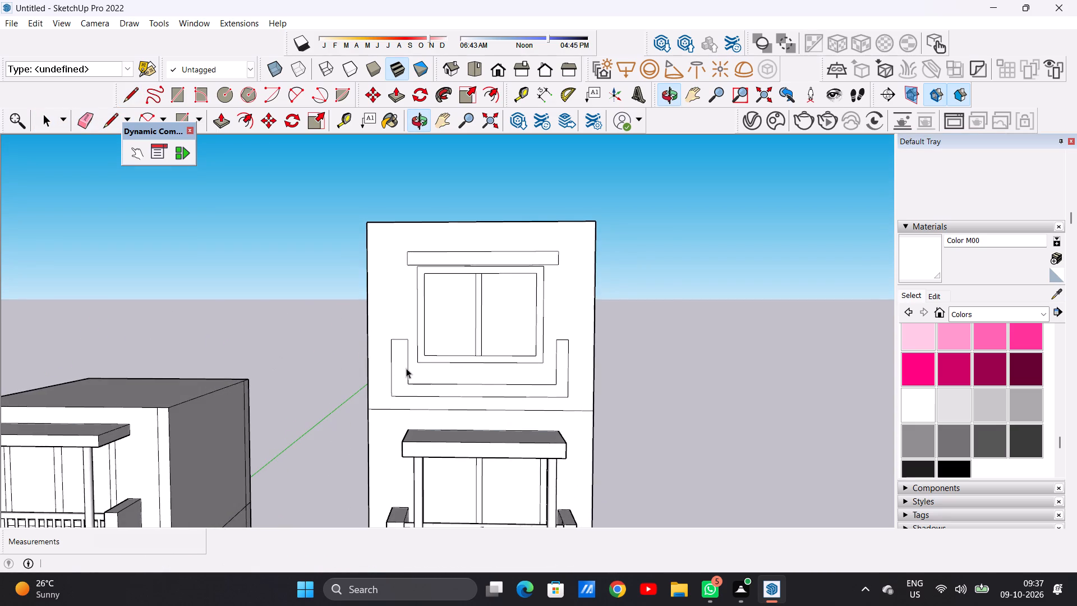
{"action": "scroll", "coordinate": [406, 368], "scroll_direction": "up", "scroll_amount": 3}
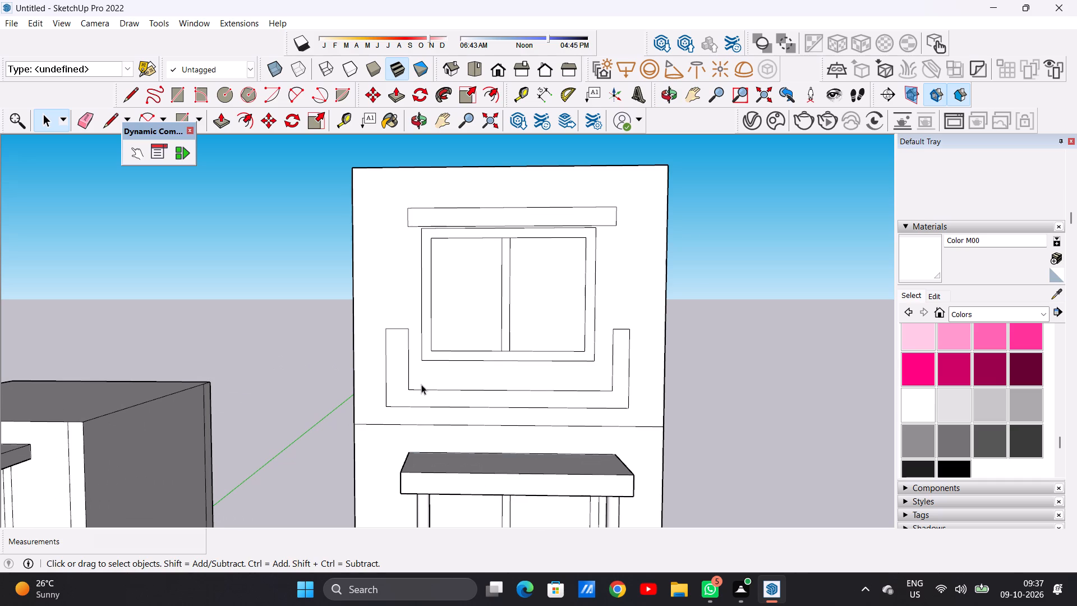
{"action": "scroll", "coordinate": [424, 398], "scroll_direction": "up", "scroll_amount": 1}
{"action": "key", "text": "l"}
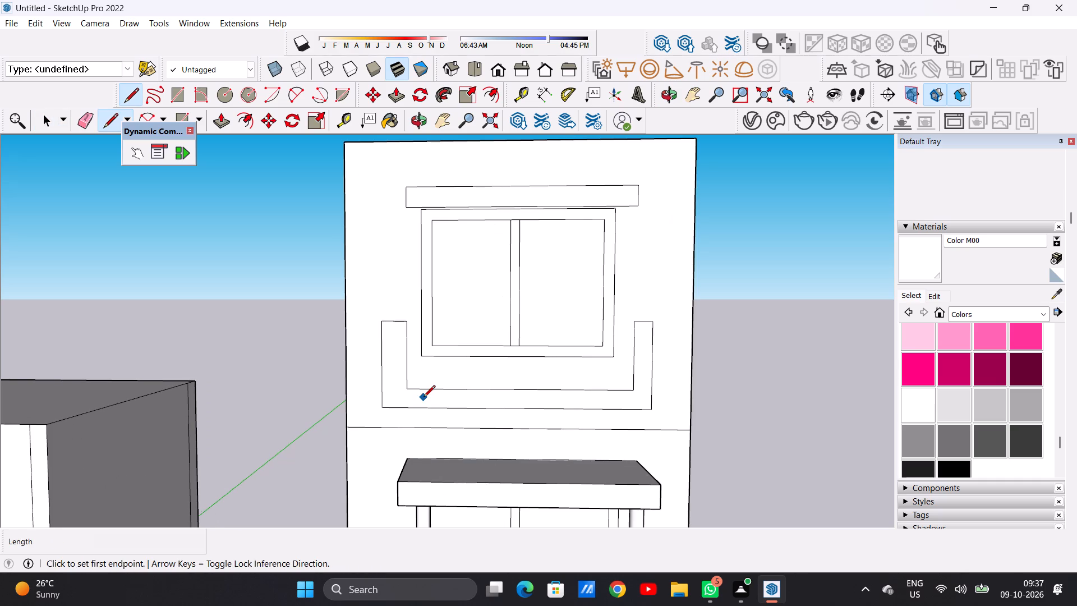
{"action": "scroll", "coordinate": [424, 398], "scroll_direction": "up", "scroll_amount": 5}
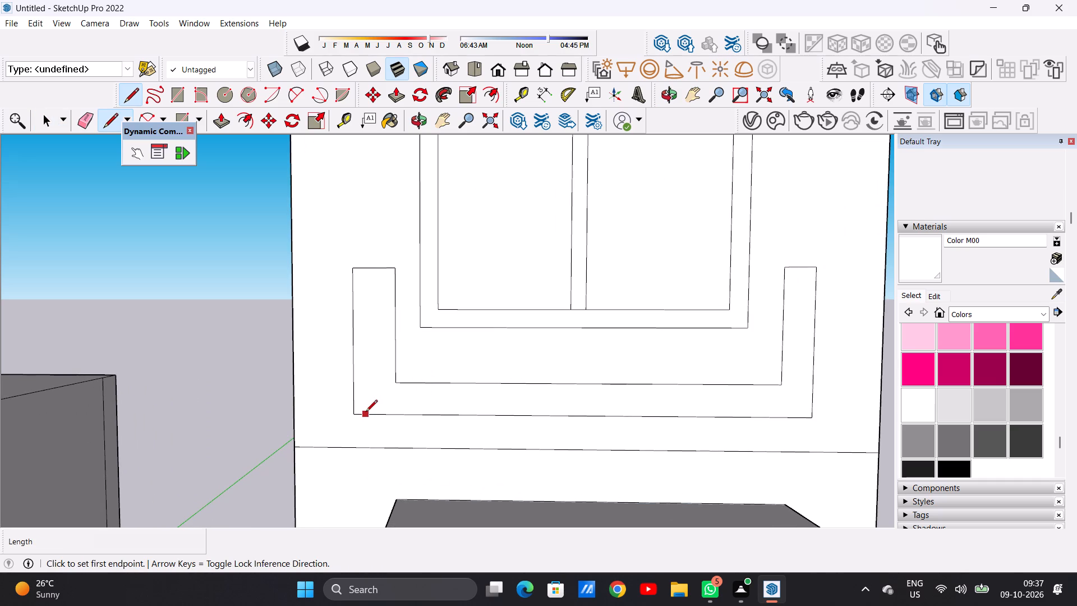
{"action": "left_click", "coordinate": [366, 412]}
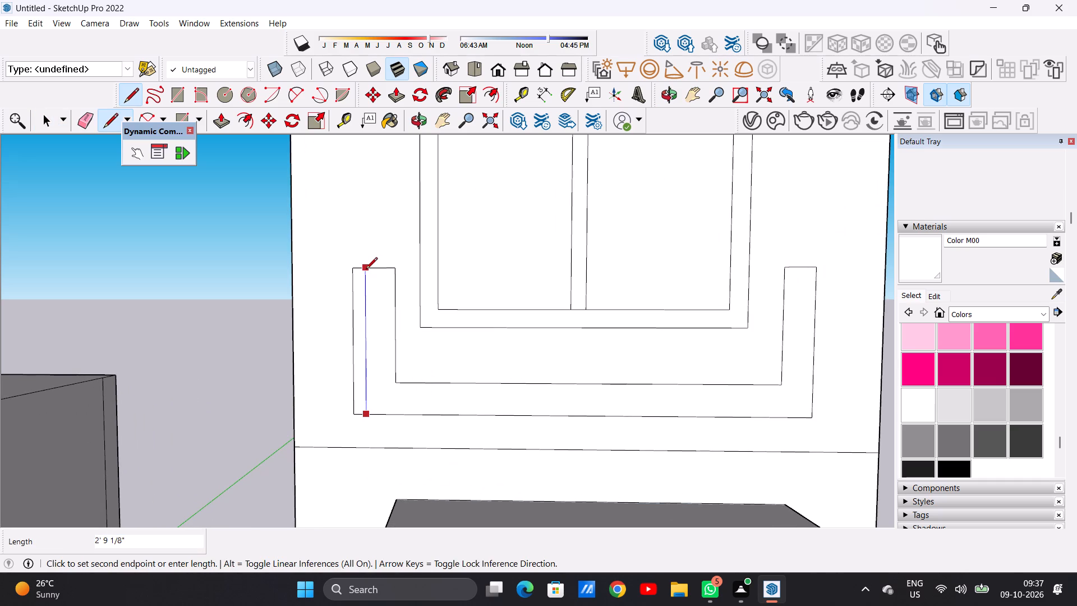
{"action": "left_click", "coordinate": [362, 270]}
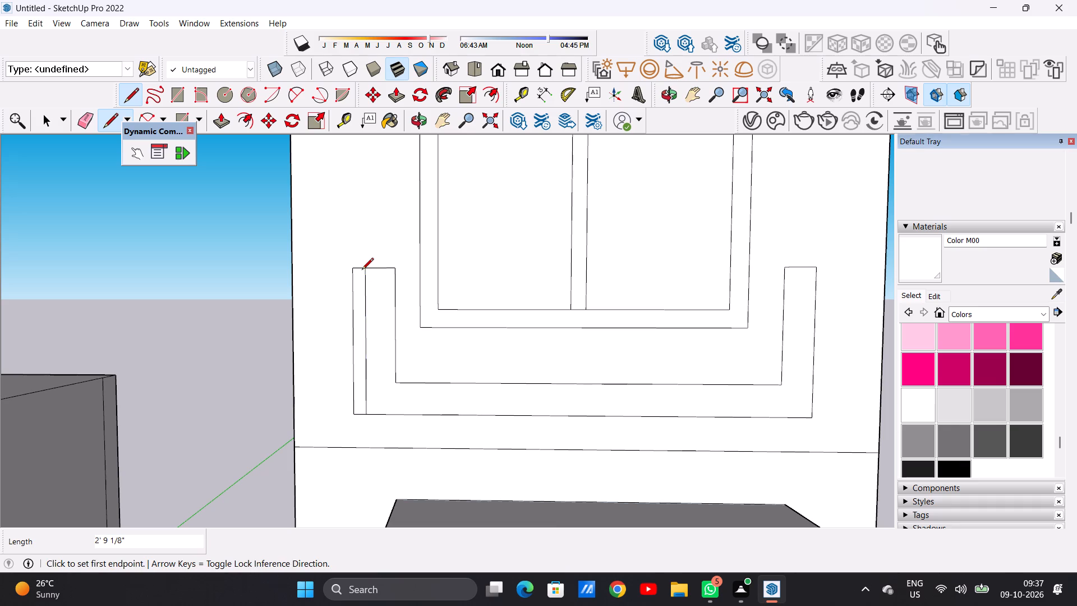
Erase the leftover outer edges beyond the new line so the U-shaped outline's left arm becomes narrower.
{"action": "key", "text": "space"}
{"action": "key", "text": "e"}
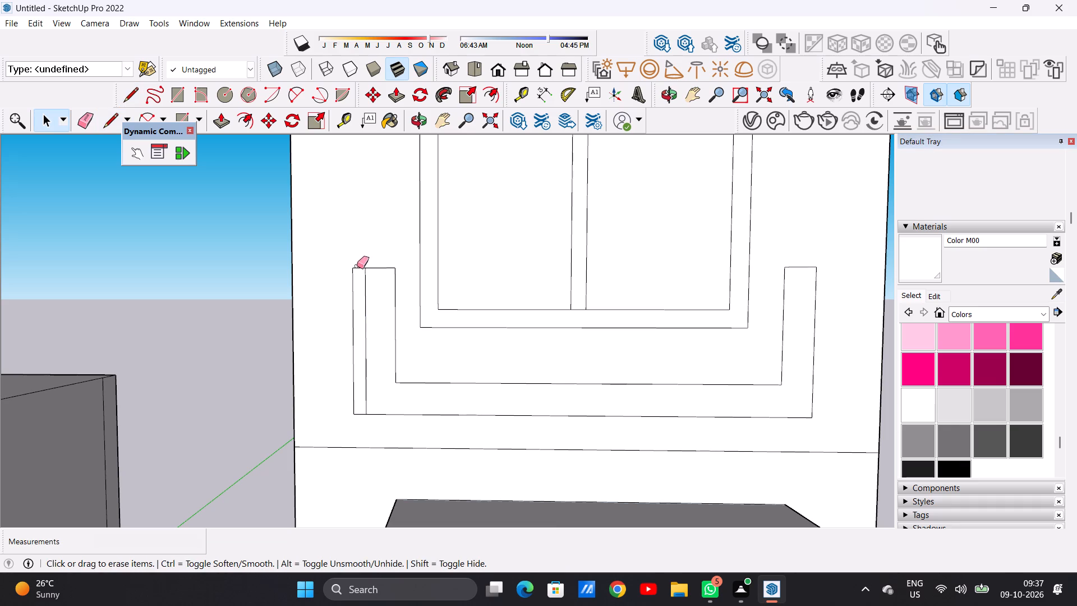
{"action": "left_click_drag", "start_coordinate": [357, 265], "coordinate": [345, 286]}
{"action": "scroll", "coordinate": [358, 444], "scroll_direction": "up", "scroll_amount": 4}
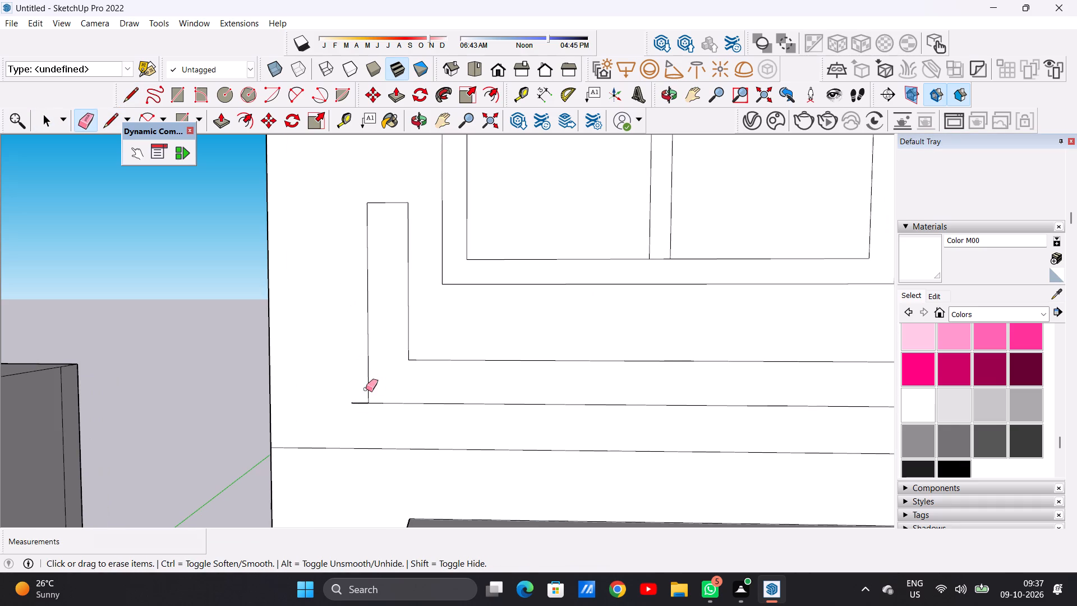
{"action": "left_click_drag", "start_coordinate": [356, 392], "coordinate": [359, 403]}
{"action": "key", "text": "space"}
Push/Pull the U-shaped face out from the wall to match the depth of the balcony on the storey below.
{"action": "scroll", "coordinate": [402, 398], "scroll_direction": "down", "scroll_amount": 6}
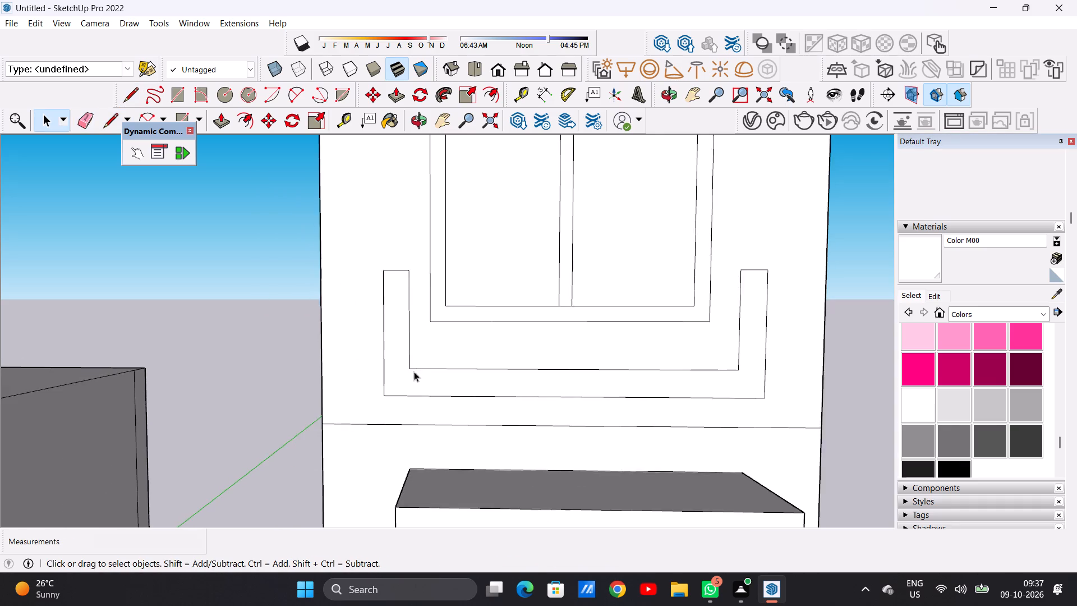
{"action": "scroll", "coordinate": [414, 371], "scroll_direction": "down", "scroll_amount": 8}
{"action": "middle_click_drag", "start_coordinate": [415, 374], "coordinate": [524, 396]}
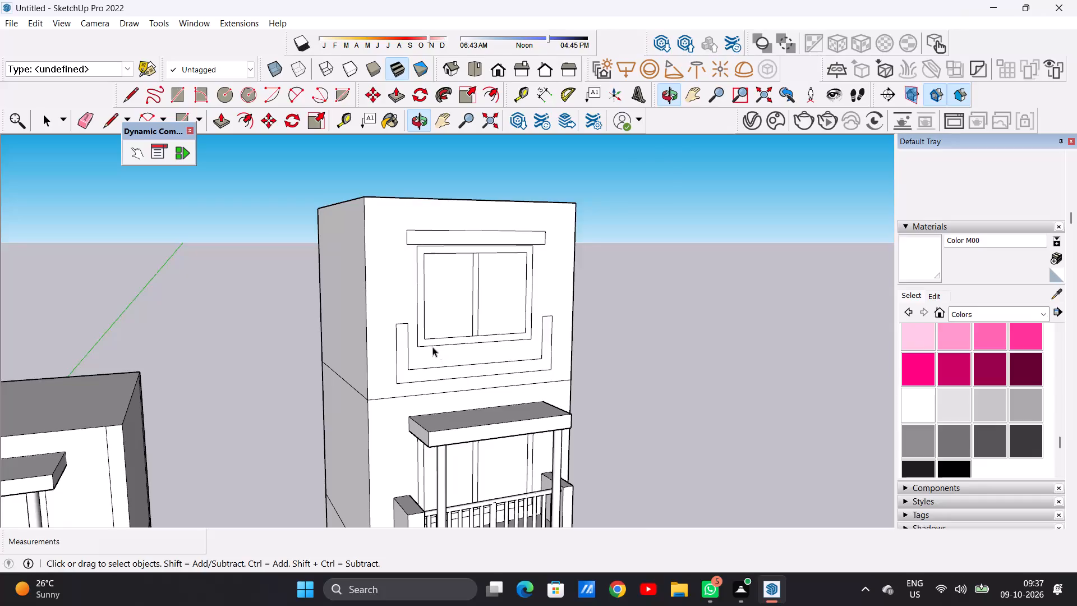
{"action": "scroll", "coordinate": [420, 345], "scroll_direction": "up", "scroll_amount": 8}
{"action": "key", "text": "p"}
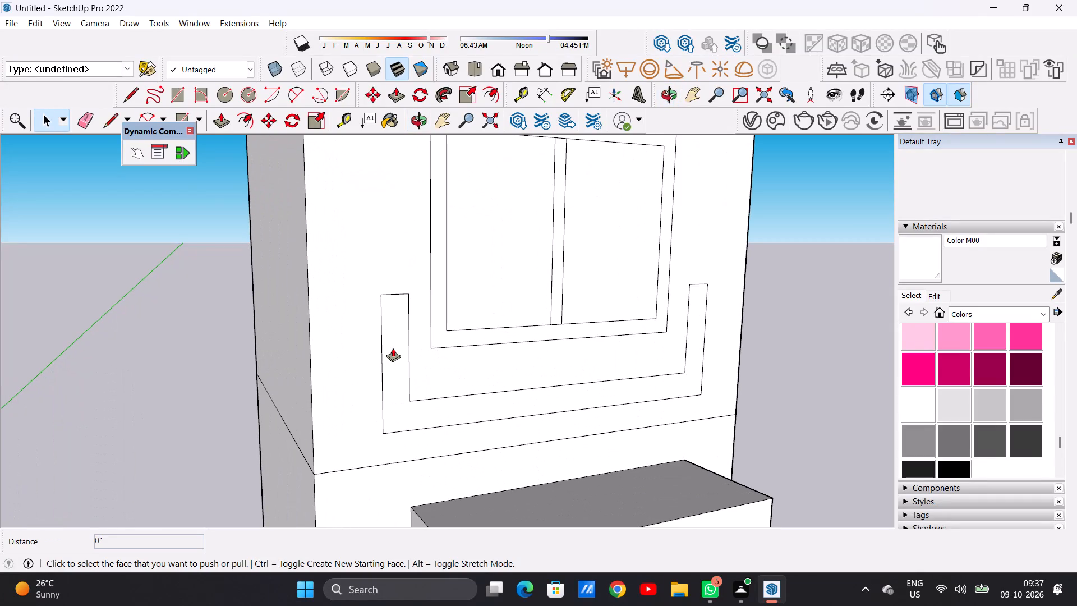
{"action": "left_click", "coordinate": [391, 341]}
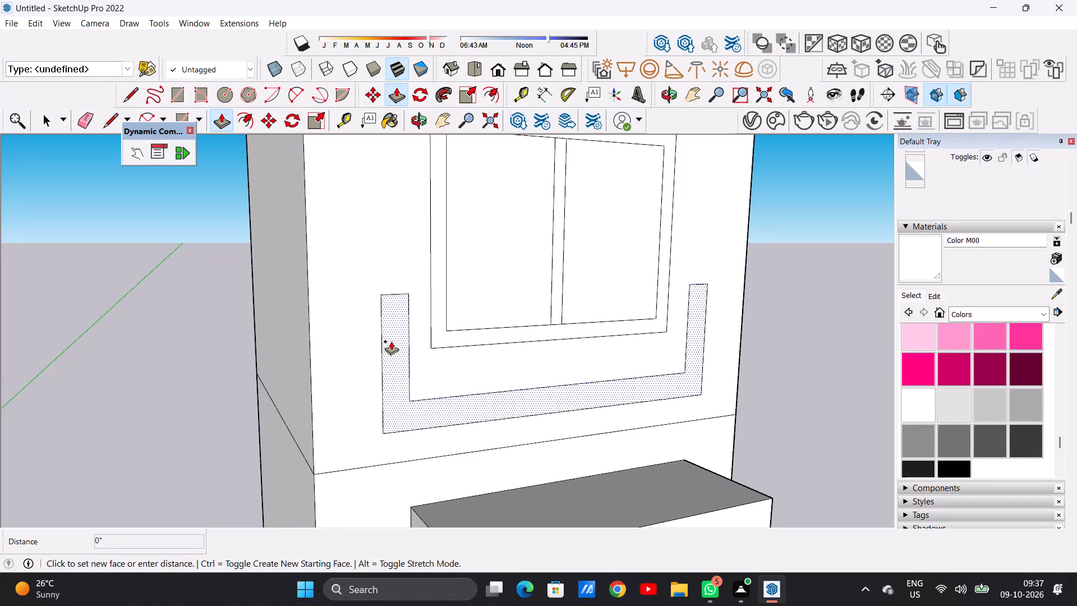
{"action": "scroll", "coordinate": [424, 341], "scroll_direction": "down", "scroll_amount": 15}
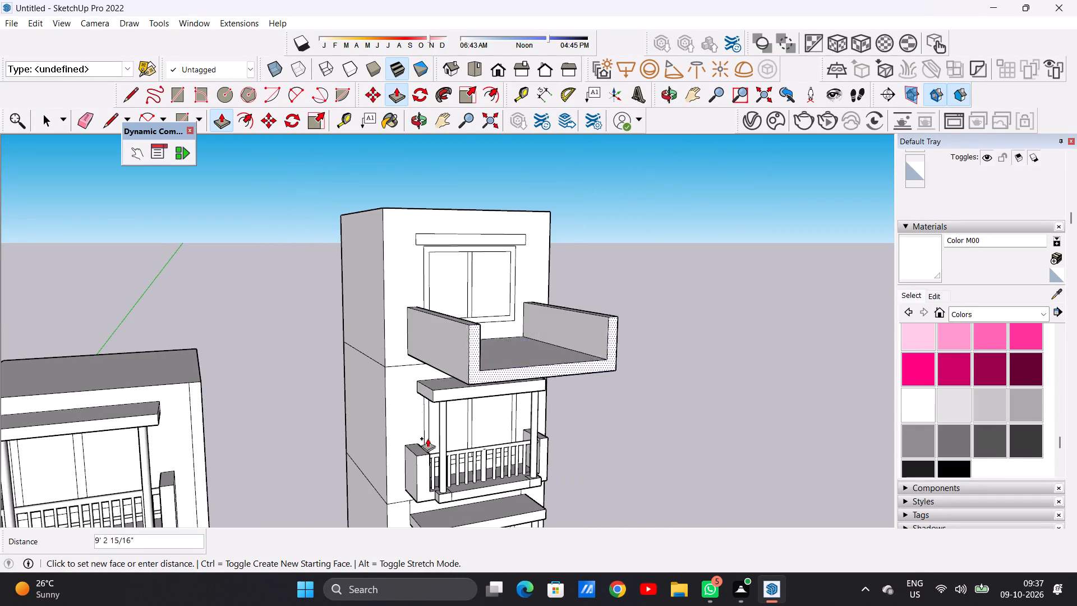
{"action": "left_click", "coordinate": [416, 454]}
{"action": "key", "text": "space"}
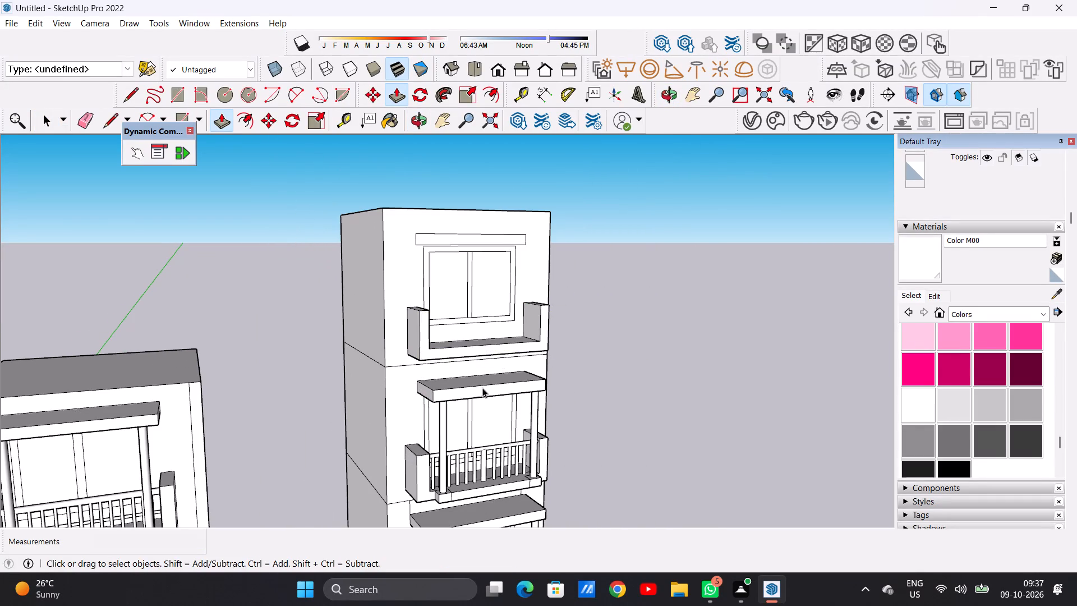
Draw a line about 7' long across the new balcony's floor, parallel to and just behind its front edge.
{"action": "scroll", "coordinate": [500, 359], "scroll_direction": "down", "scroll_amount": 5}
{"action": "middle_click_drag", "start_coordinate": [589, 358], "coordinate": [455, 343]}
{"action": "scroll", "coordinate": [488, 339], "scroll_direction": "up", "scroll_amount": 3}
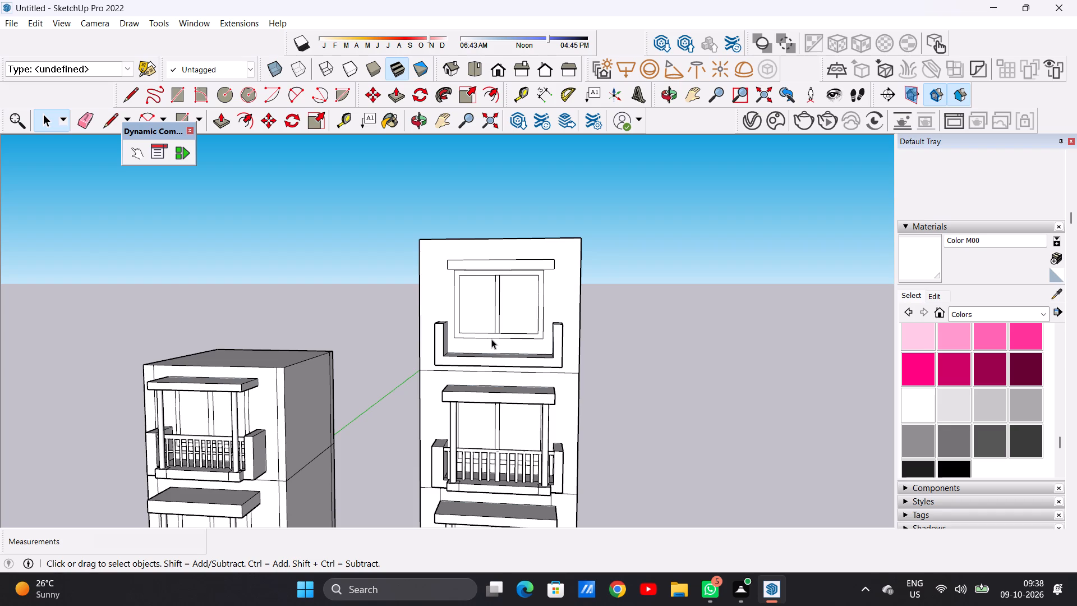
{"action": "scroll", "coordinate": [483, 378], "scroll_direction": "down", "scroll_amount": 3}
{"action": "middle_click_drag", "start_coordinate": [489, 365], "coordinate": [486, 448]}
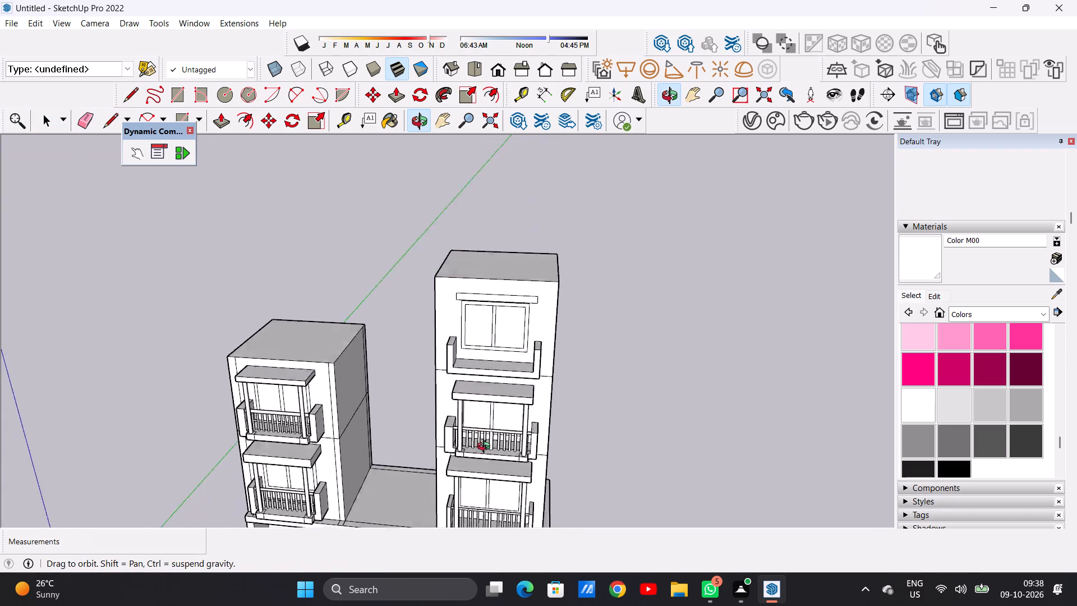
{"action": "middle_click_drag", "start_coordinate": [486, 448], "coordinate": [486, 467]}
{"action": "scroll", "coordinate": [495, 356], "scroll_direction": "up", "scroll_amount": 6}
{"action": "middle_click_drag", "start_coordinate": [471, 376], "coordinate": [498, 438]}
{"action": "scroll", "coordinate": [552, 412], "scroll_direction": "up", "scroll_amount": 5}
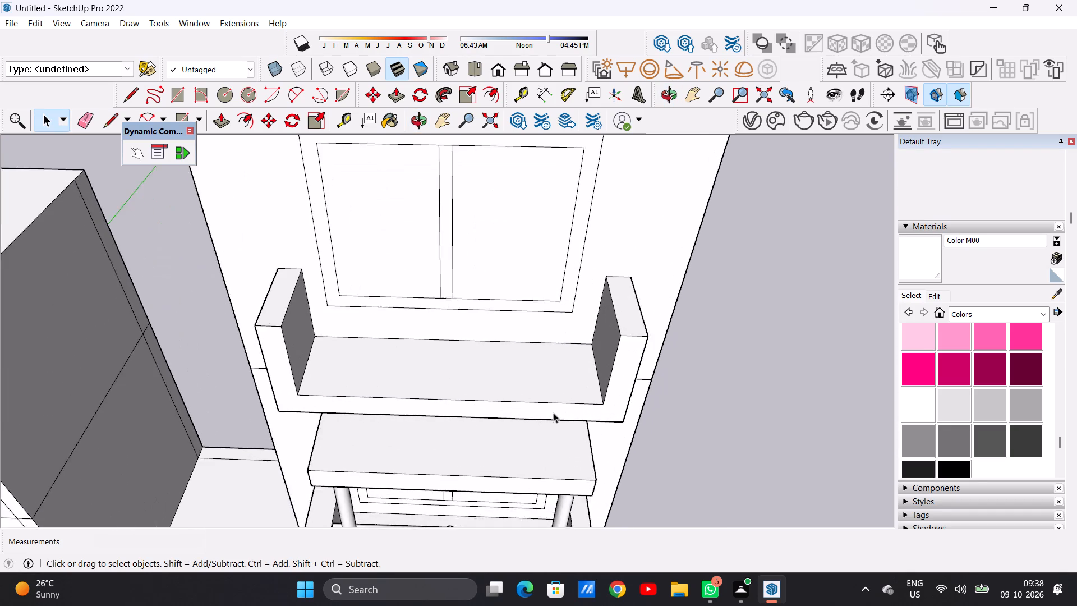
{"action": "scroll", "coordinate": [553, 412], "scroll_direction": "up", "scroll_amount": 5}
{"action": "key", "text": "l"}
{"action": "middle_click_drag", "start_coordinate": [512, 391], "coordinate": [518, 431]}
{"action": "scroll", "coordinate": [264, 378], "scroll_direction": "up", "scroll_amount": 5}
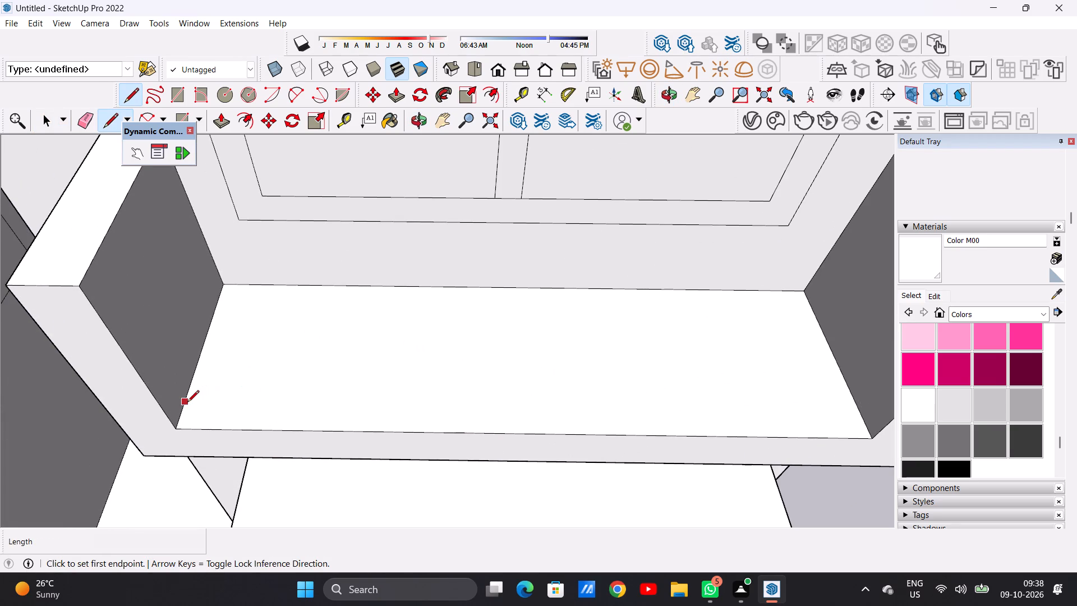
{"action": "left_click", "coordinate": [187, 403]}
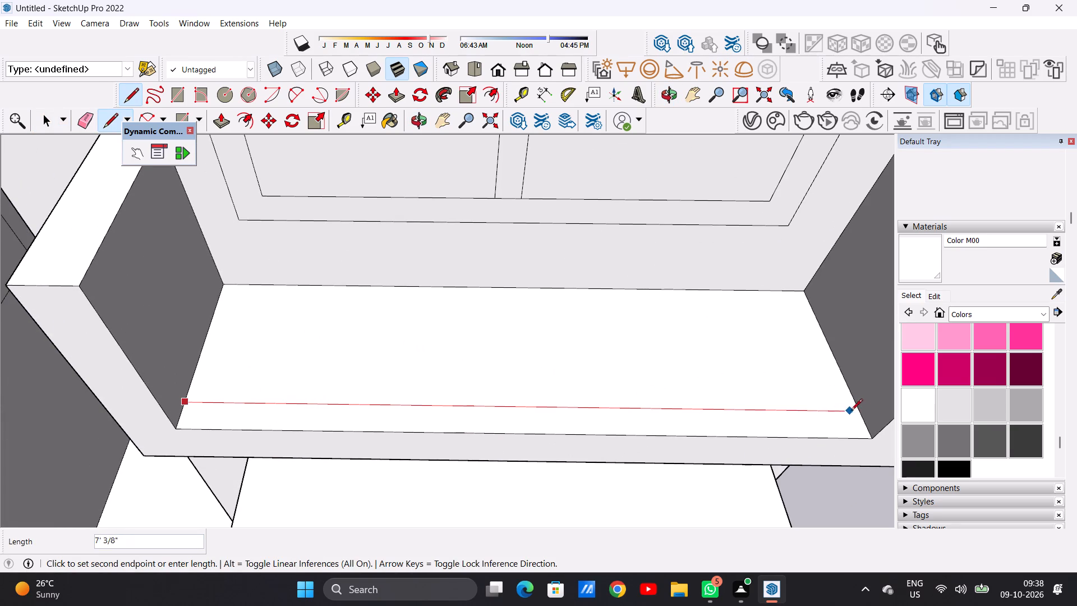
{"action": "left_click", "coordinate": [859, 414]}
{"action": "key", "text": "space"}
Draw a vertical line about 2' 2" high on the right side wall's inner face, from the floor line's end to the top edge.
{"action": "scroll", "coordinate": [472, 419], "scroll_direction": "down", "scroll_amount": 4}
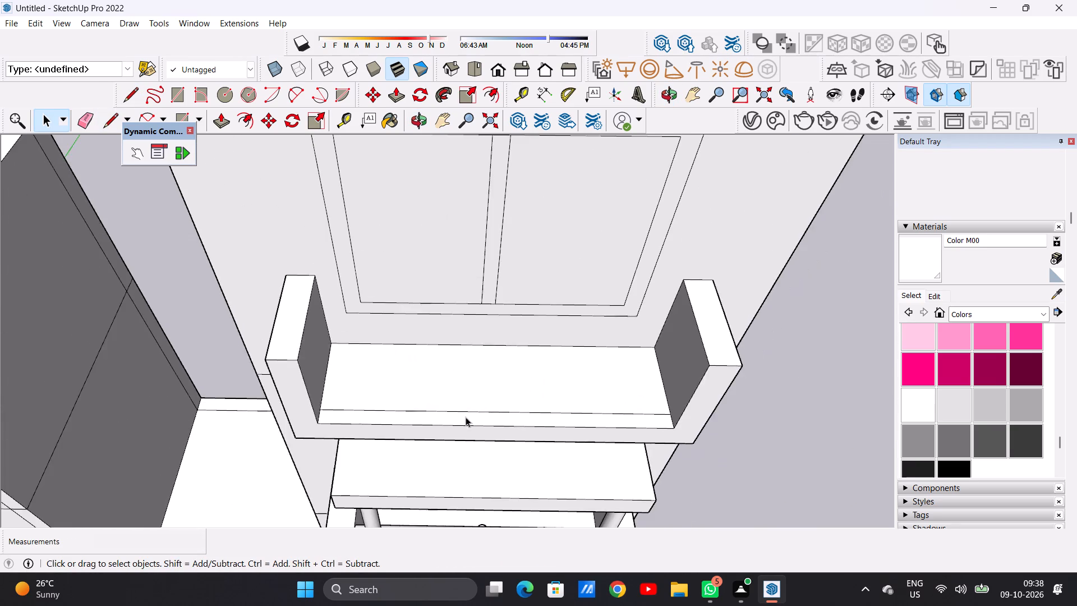
{"action": "scroll", "coordinate": [466, 417], "scroll_direction": "down", "scroll_amount": 6}
{"action": "scroll", "coordinate": [568, 439], "scroll_direction": "up", "scroll_amount": 5}
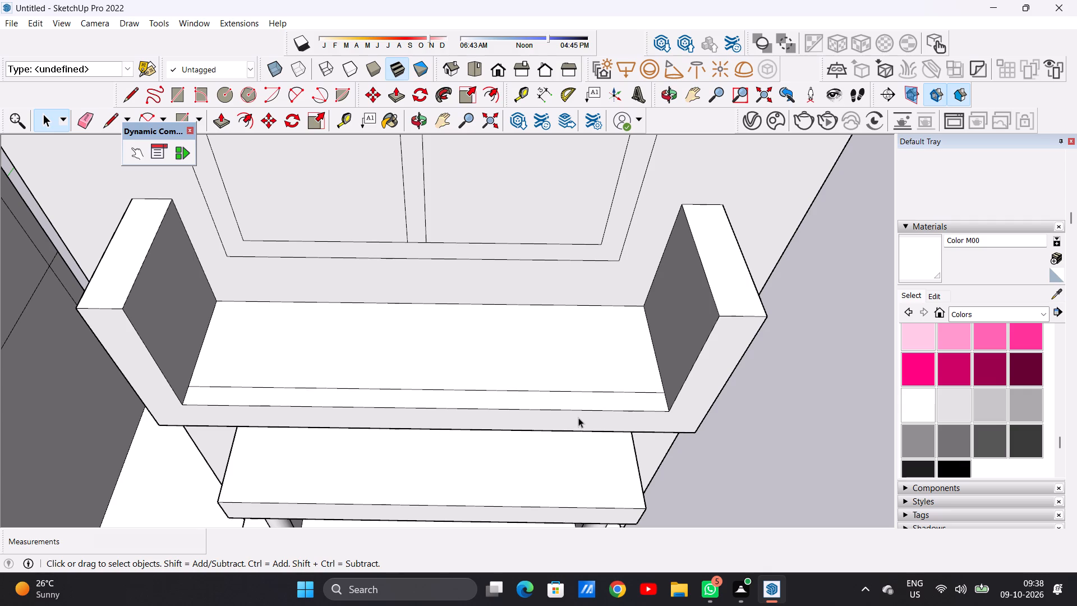
{"action": "middle_click_drag", "start_coordinate": [634, 393], "coordinate": [692, 345]}
{"action": "scroll", "coordinate": [630, 374], "scroll_direction": "down", "scroll_amount": 5}
{"action": "middle_click_drag", "start_coordinate": [653, 309], "coordinate": [656, 290]}
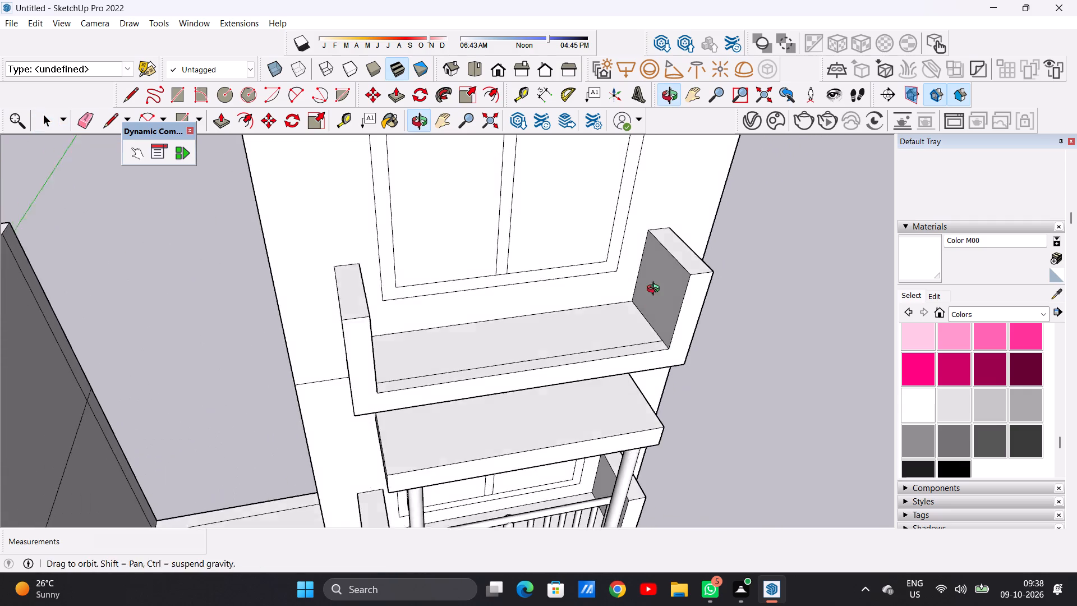
{"action": "middle_click_drag", "start_coordinate": [656, 290], "coordinate": [675, 272]}
{"action": "scroll", "coordinate": [680, 250], "scroll_direction": "up", "scroll_amount": 10}
{"action": "key", "text": "l"}
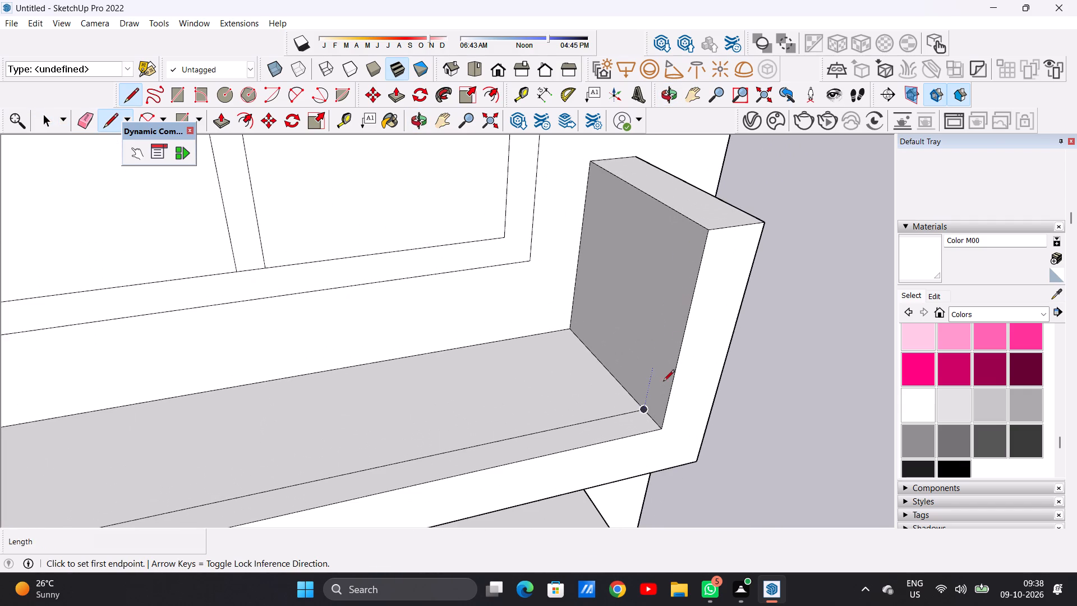
{"action": "scroll", "coordinate": [659, 388], "scroll_direction": "up", "scroll_amount": 5}
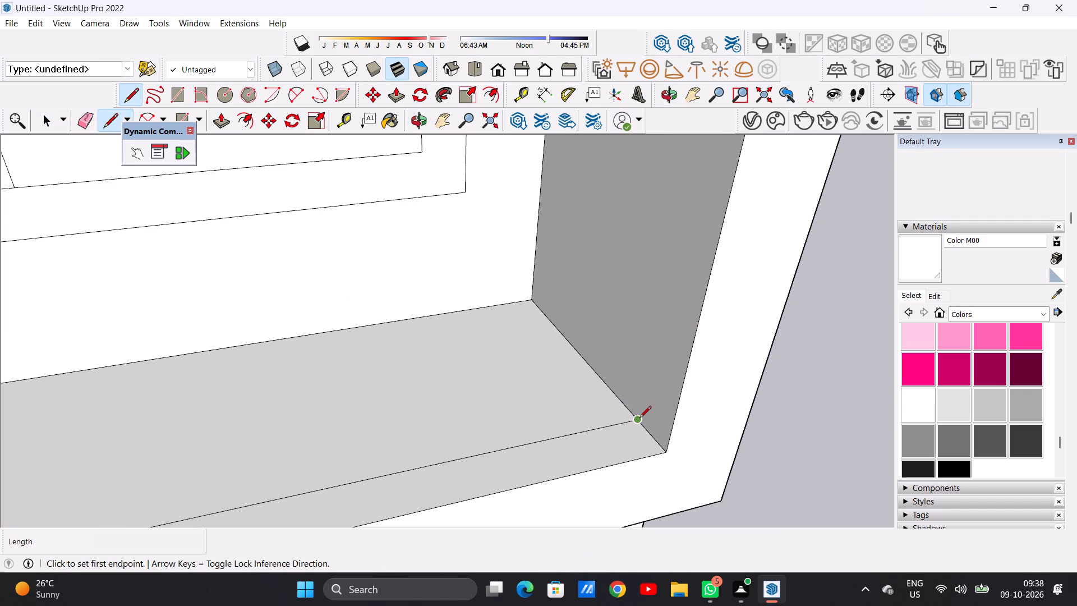
{"action": "left_click", "coordinate": [639, 419]}
{"action": "scroll", "coordinate": [638, 368], "scroll_direction": "down", "scroll_amount": 10}
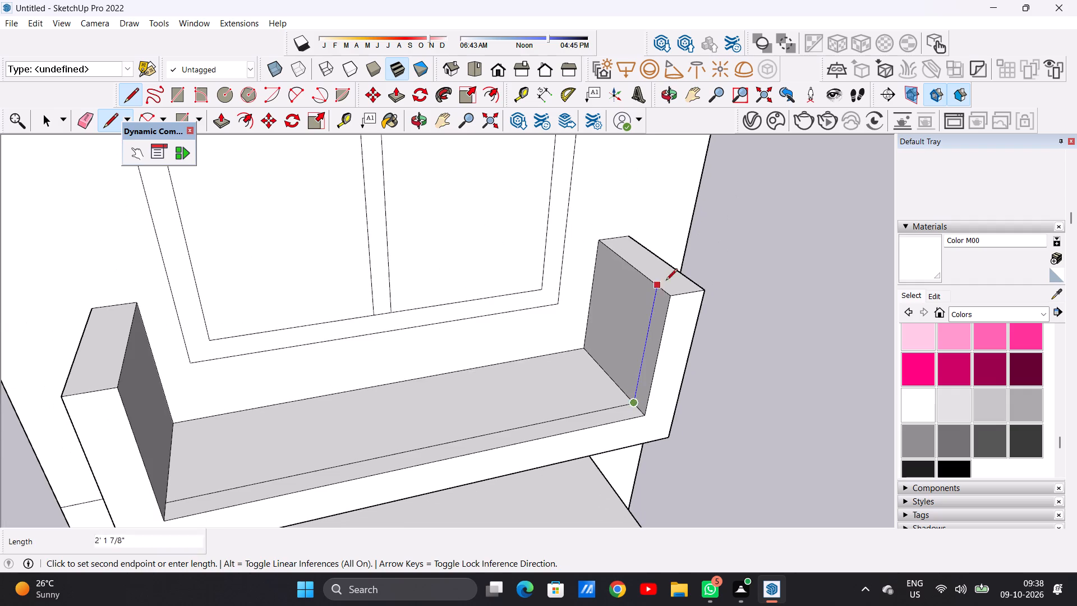
{"action": "scroll", "coordinate": [675, 277], "scroll_direction": "up", "scroll_amount": 6}
{"action": "left_click", "coordinate": [645, 292]}
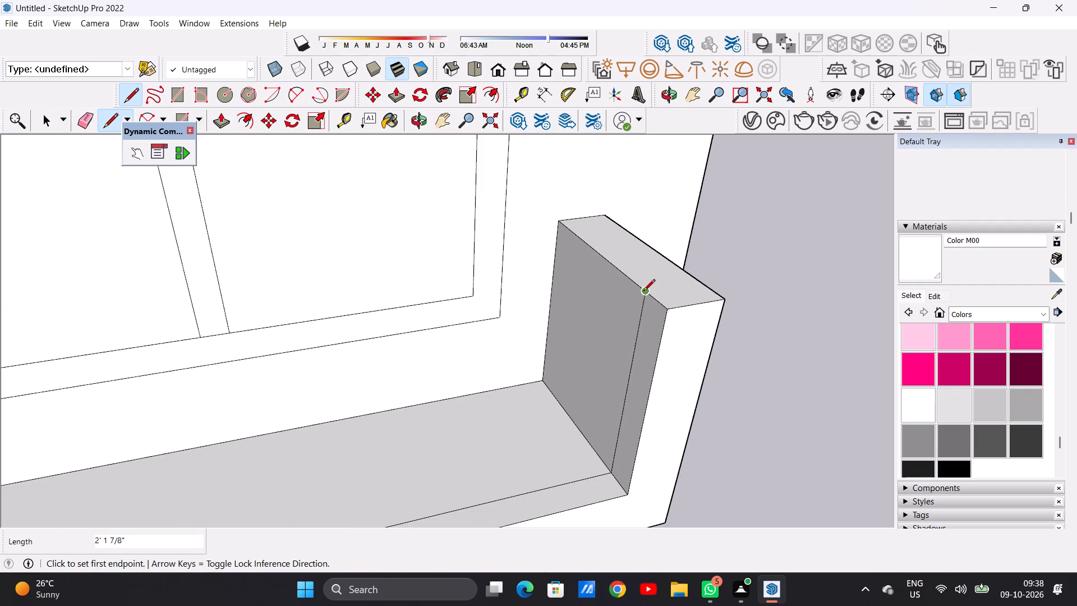
{"action": "key", "text": "space"}
Draw a circle of about 13/16" radius near the top of the narrow front strip on the right side wall's inner face.
{"action": "middle_click_drag", "start_coordinate": [588, 420], "coordinate": [711, 374]}
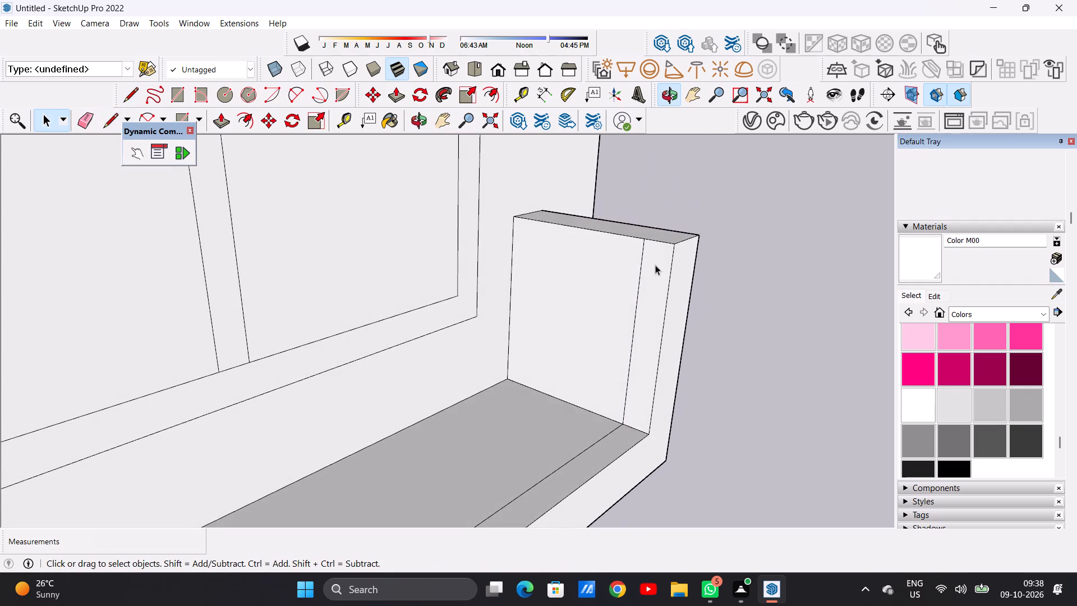
{"action": "scroll", "coordinate": [655, 258], "scroll_direction": "up", "scroll_amount": 6}
{"action": "key", "text": "c"}
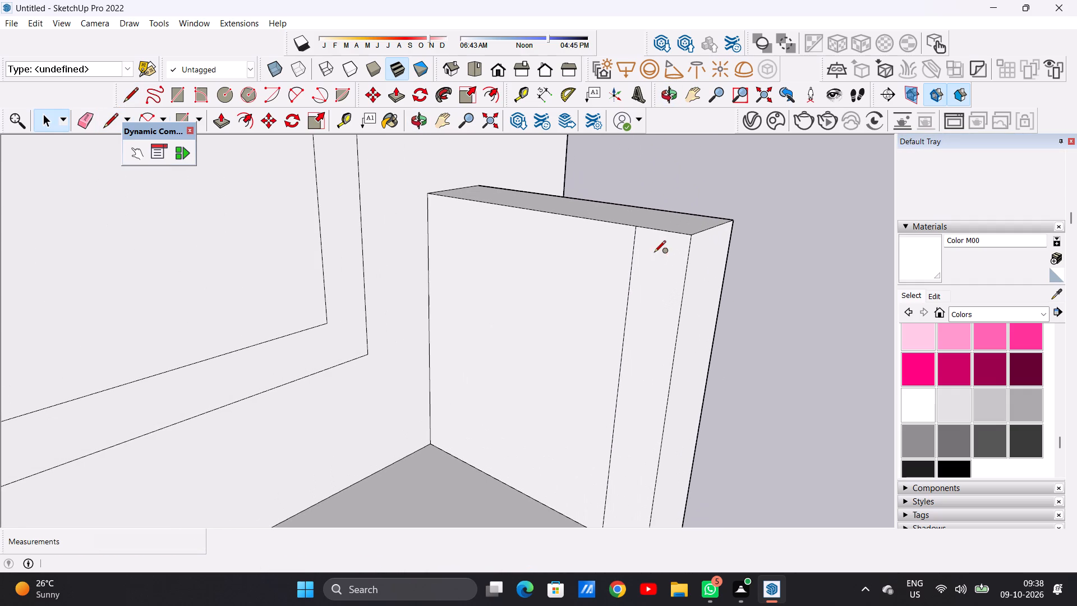
{"action": "scroll", "coordinate": [654, 263], "scroll_direction": "up", "scroll_amount": 4}
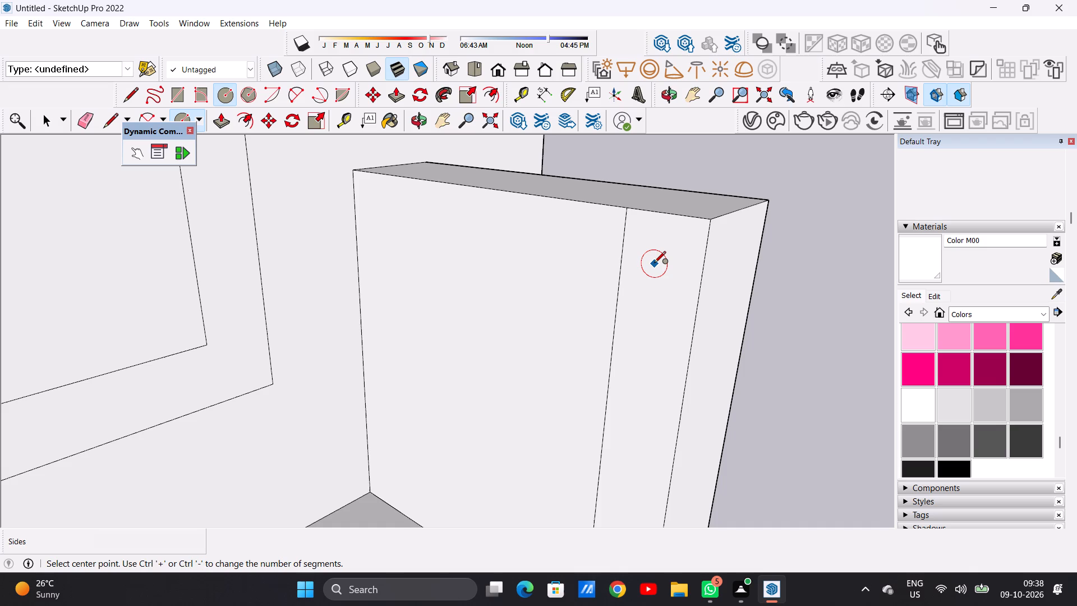
{"action": "left_click", "coordinate": [658, 260]}
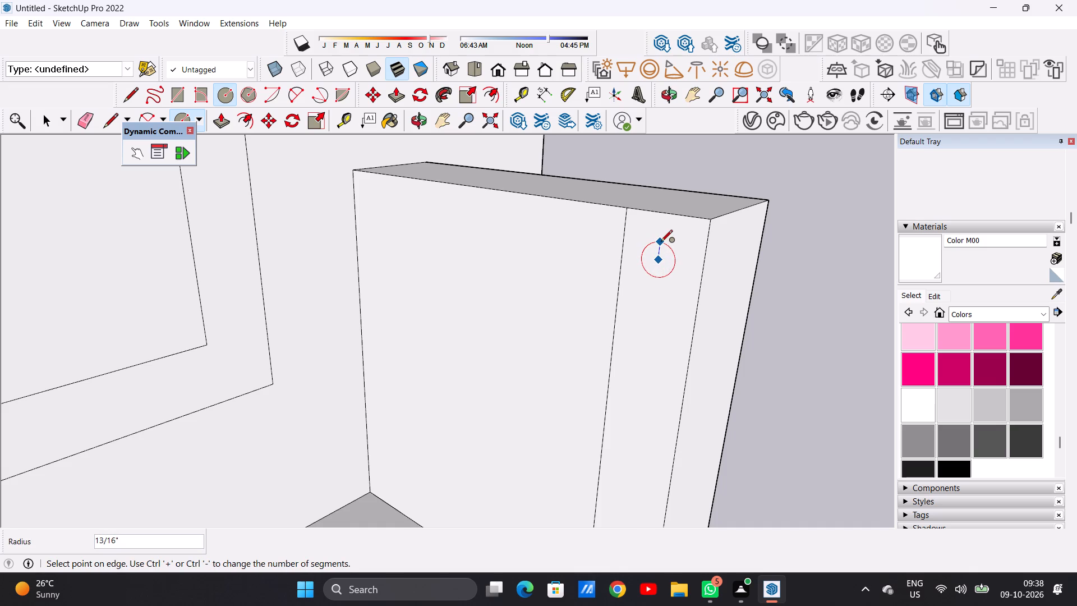
{"action": "left_click", "coordinate": [661, 242]}
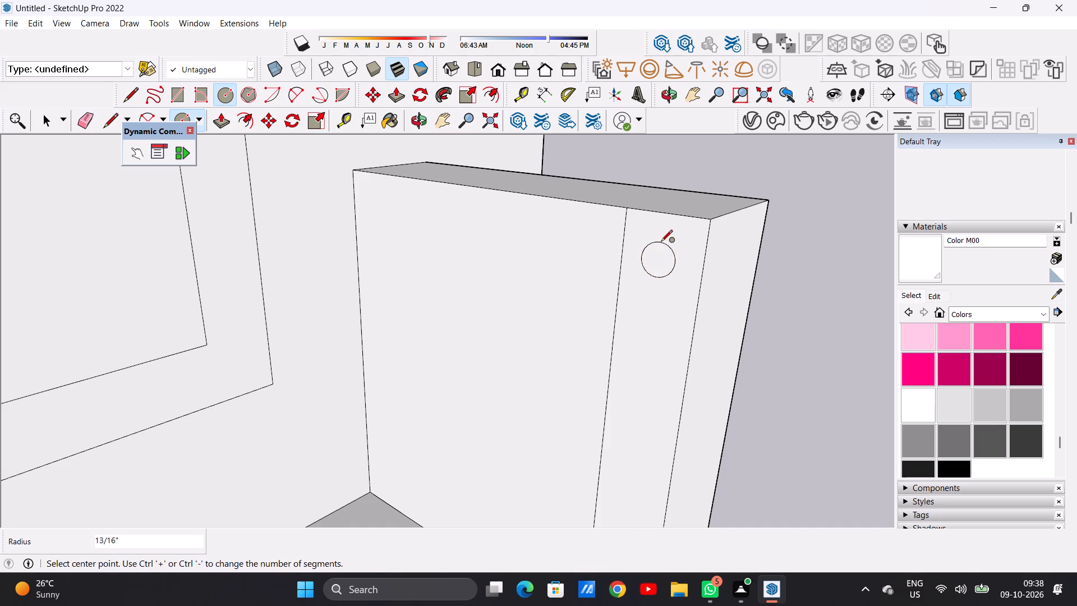
{"action": "key", "text": "space"}
Push/Pull the handrail circle about 7' 1" across the balcony to the opposite side wall's inner face.
{"action": "type", "text": "P"}
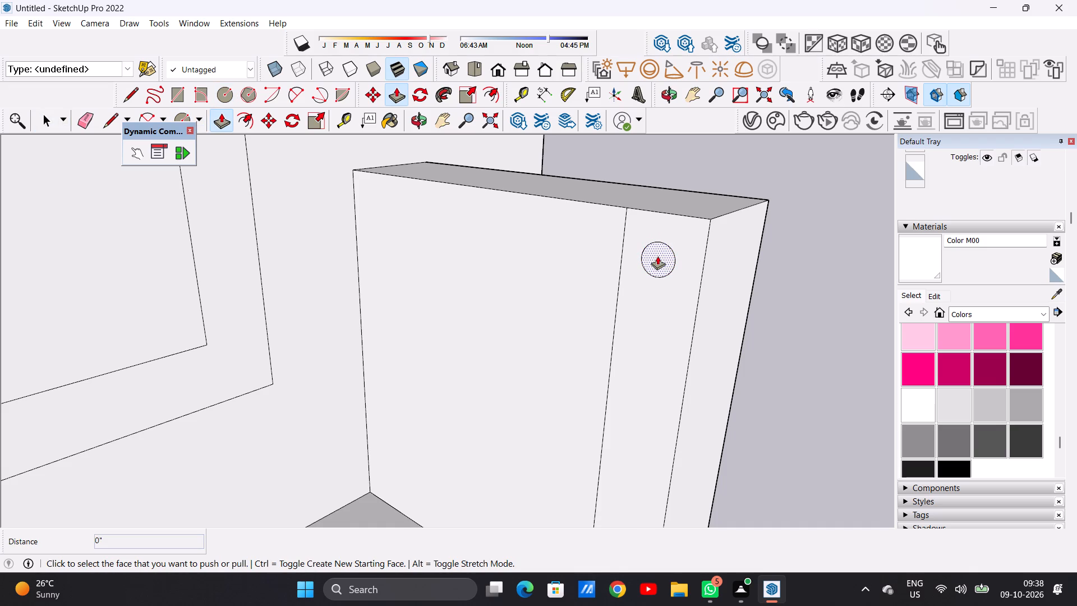
{"action": "left_click", "coordinate": [657, 256]}
{"action": "scroll", "coordinate": [563, 298], "scroll_direction": "down", "scroll_amount": 6}
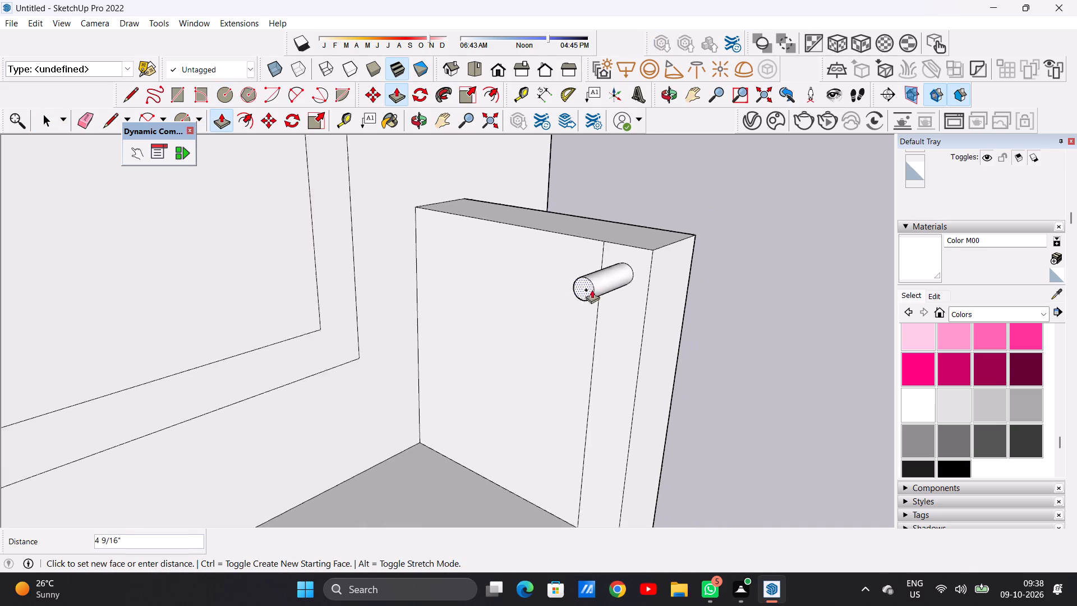
{"action": "scroll", "coordinate": [592, 290], "scroll_direction": "down", "scroll_amount": 9}
{"action": "scroll", "coordinate": [498, 324], "scroll_direction": "down", "scroll_amount": 18}
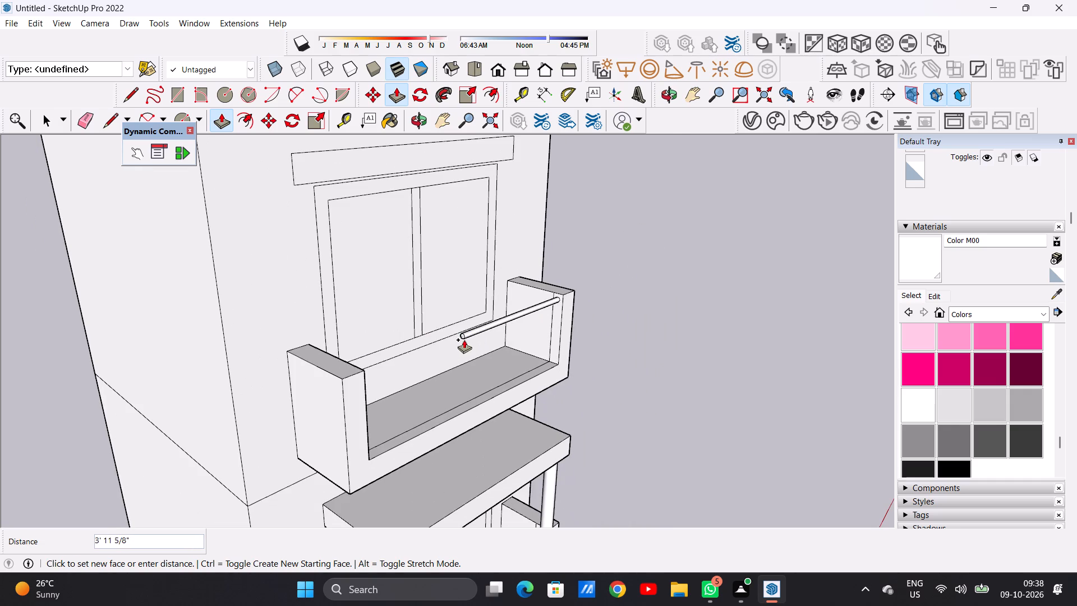
{"action": "middle_click_drag", "start_coordinate": [463, 339], "coordinate": [287, 333]}
{"action": "middle_click", "coordinate": [287, 333]}
{"action": "scroll", "coordinate": [312, 326], "scroll_direction": "up", "scroll_amount": 5}
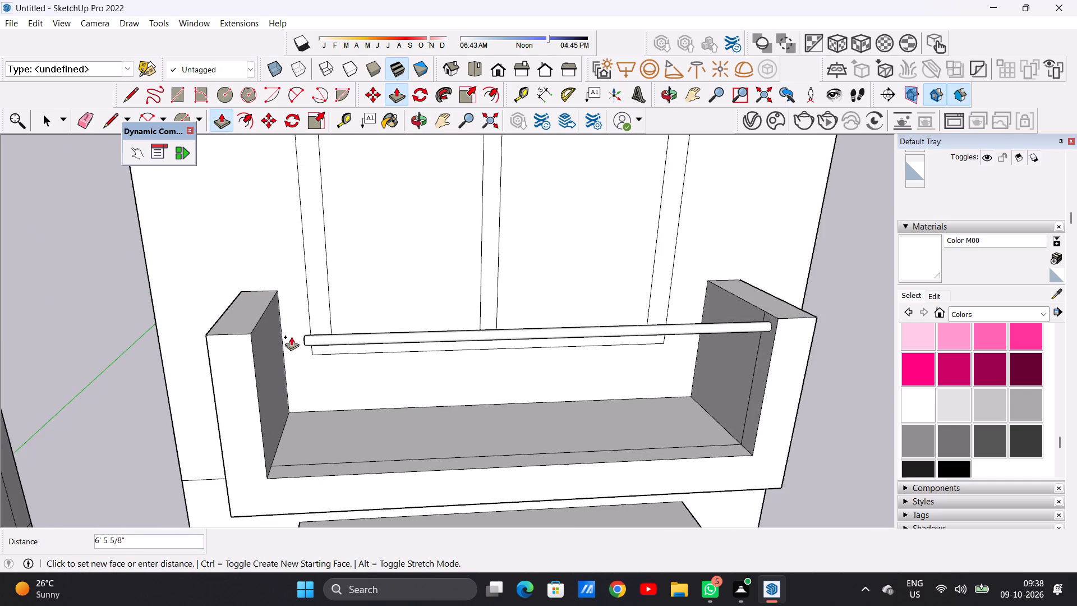
{"action": "scroll", "coordinate": [290, 337], "scroll_direction": "up", "scroll_amount": 7}
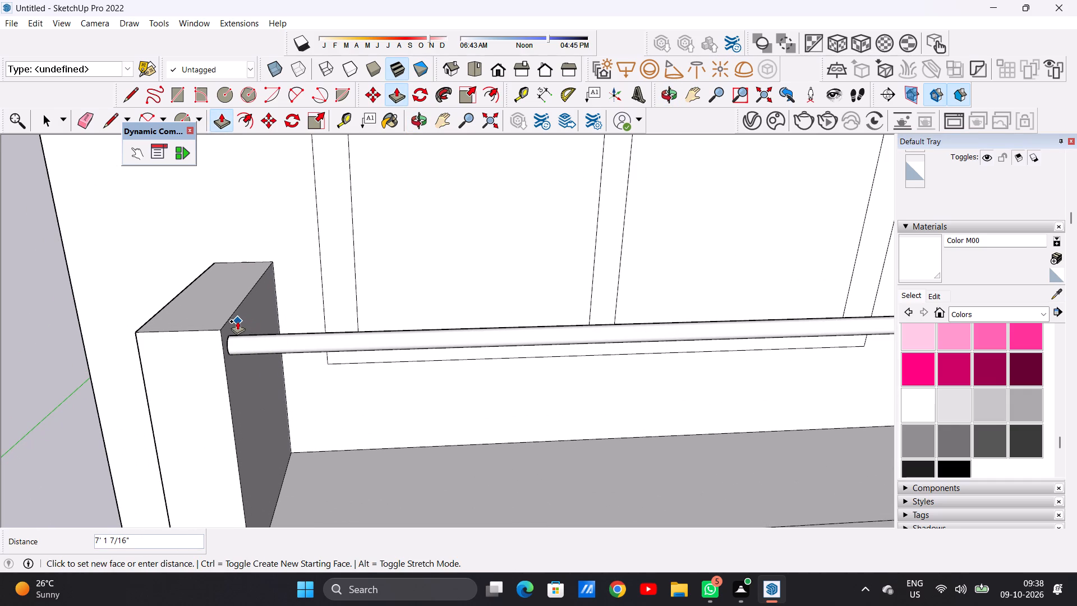
{"action": "left_click", "coordinate": [237, 321]}
{"action": "key", "text": "space"}
Draw a circle of about 1 3/16" radius near the middle of the narrow front strip on the balcony floor.
{"action": "scroll", "coordinate": [425, 401], "scroll_direction": "down", "scroll_amount": 10}
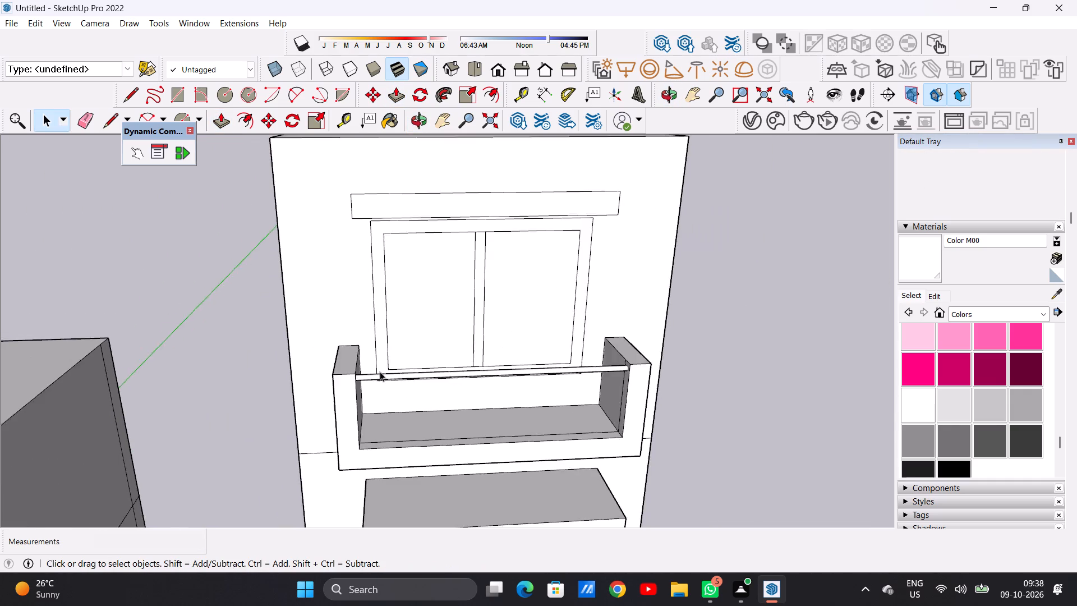
{"action": "scroll", "coordinate": [380, 371], "scroll_direction": "down", "scroll_amount": 4}
{"action": "middle_click_drag", "start_coordinate": [429, 411], "coordinate": [406, 497]}
{"action": "scroll", "coordinate": [475, 426], "scroll_direction": "up", "scroll_amount": 3}
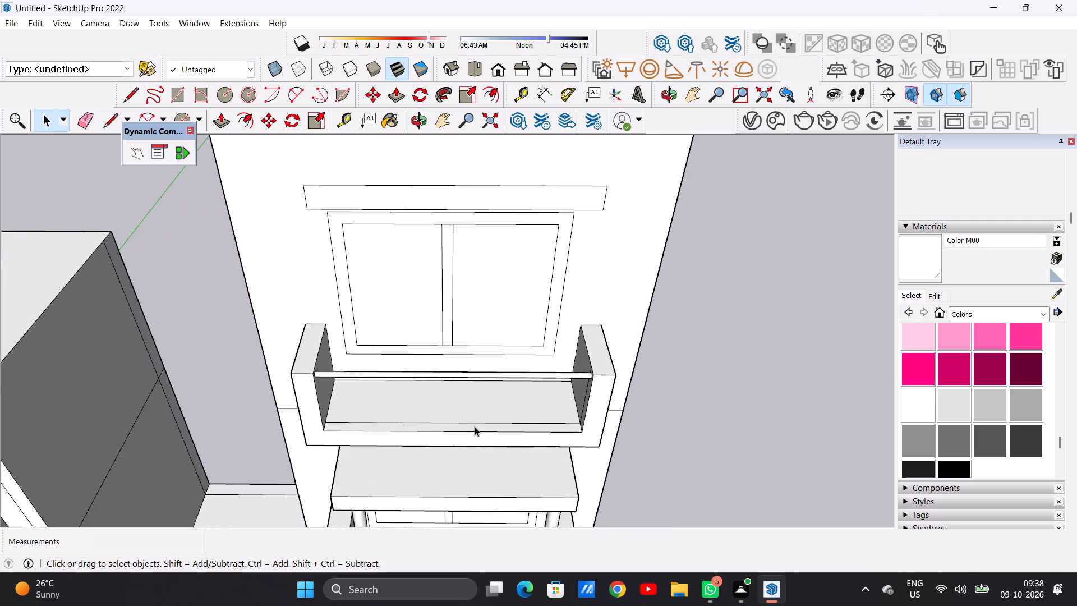
{"action": "scroll", "coordinate": [475, 426], "scroll_direction": "up", "scroll_amount": 7}
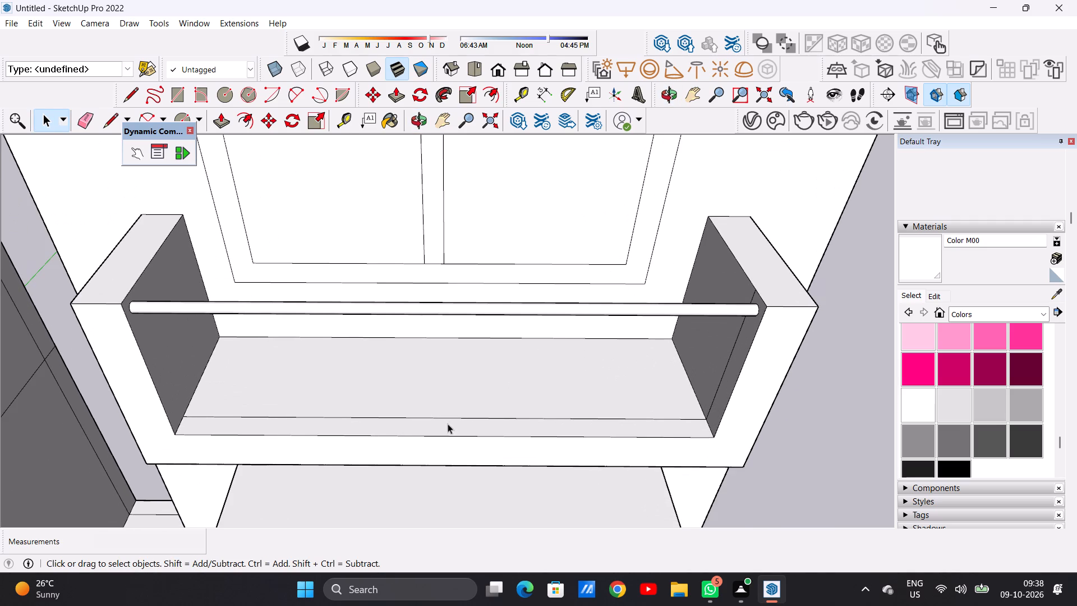
{"action": "middle_click_drag", "start_coordinate": [454, 425], "coordinate": [463, 460]}
{"action": "middle_click_drag", "start_coordinate": [463, 460], "coordinate": [454, 476]}
{"action": "scroll", "coordinate": [437, 430], "scroll_direction": "up", "scroll_amount": 7}
{"action": "key", "text": "c"}
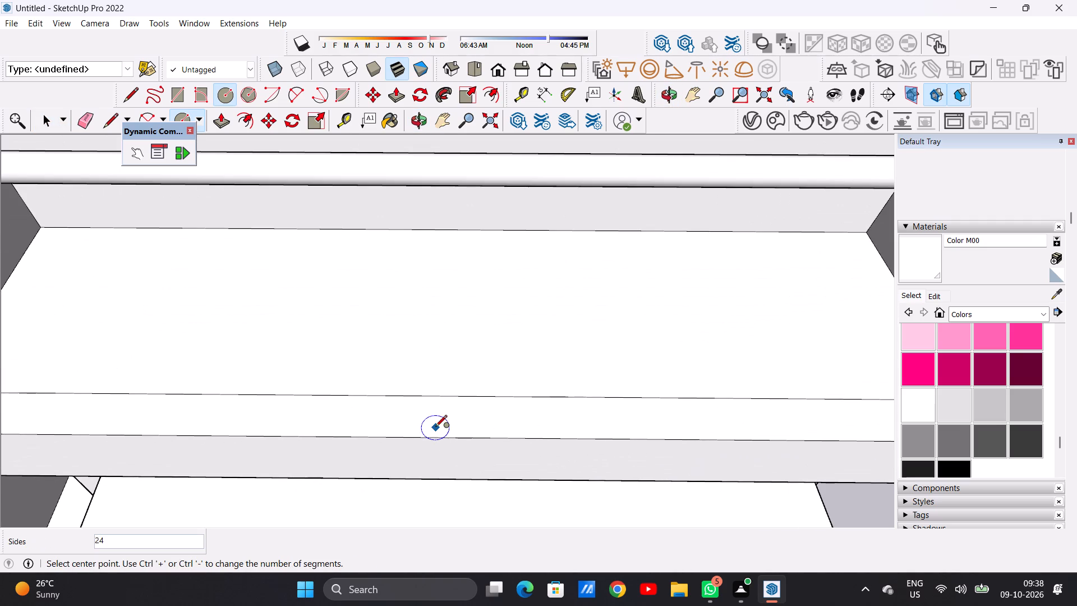
{"action": "left_click", "coordinate": [431, 416]}
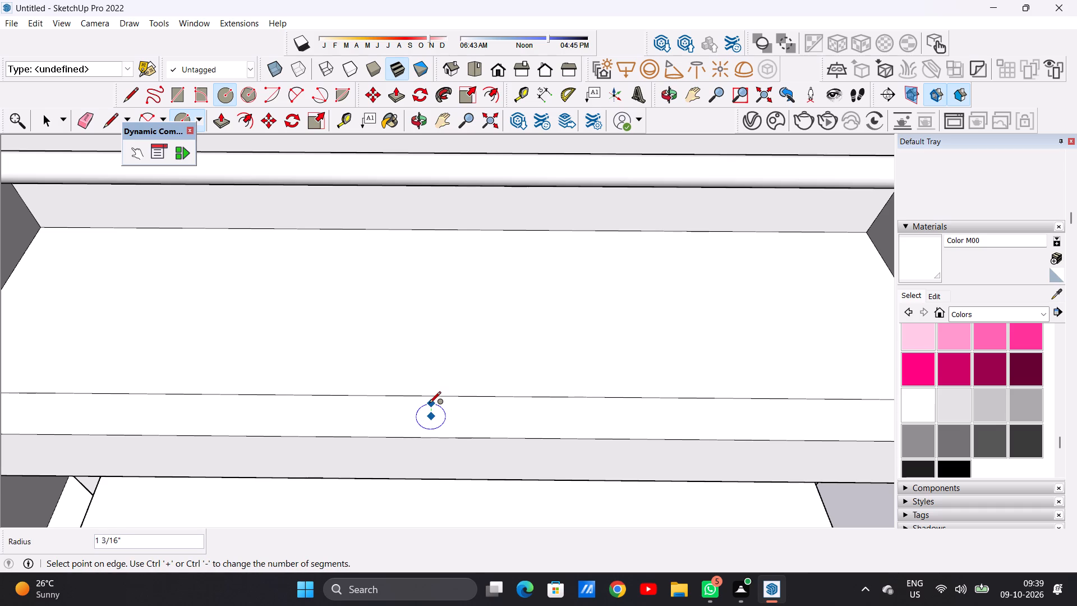
{"action": "left_click", "coordinate": [429, 404]}
{"action": "key", "text": "space"}
Push/Pull the floor circle up about 2' to meet the handrail as a central round post.
{"action": "type", "text": "P"}
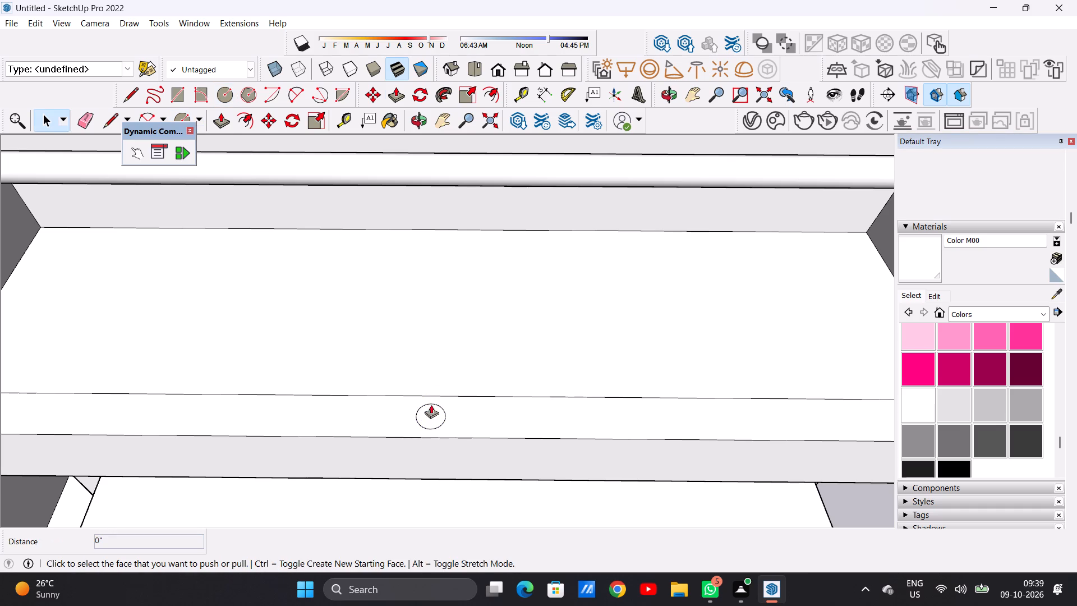
{"action": "left_click", "coordinate": [432, 417]}
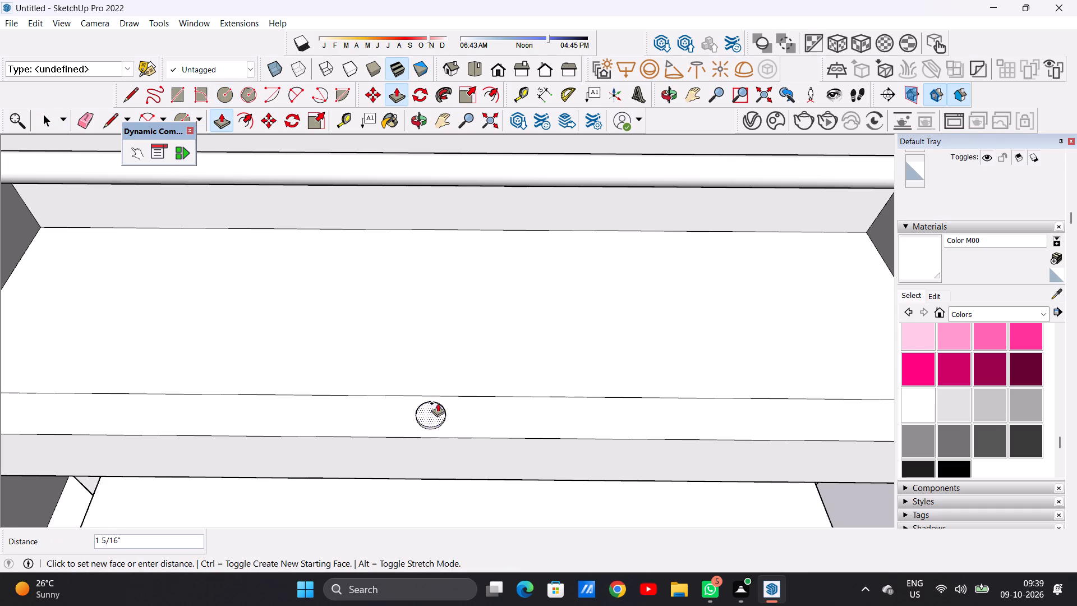
{"action": "scroll", "coordinate": [448, 382], "scroll_direction": "down", "scroll_amount": 11}
{"action": "middle_click_drag", "start_coordinate": [439, 310], "coordinate": [439, 264]}
{"action": "scroll", "coordinate": [442, 278], "scroll_direction": "up", "scroll_amount": 11}
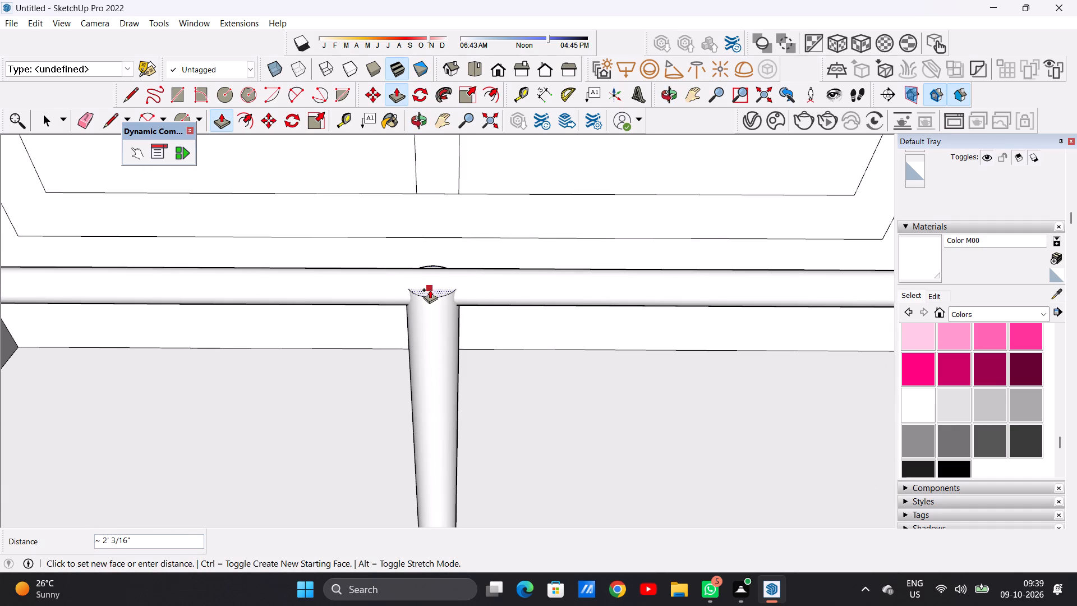
{"action": "left_click", "coordinate": [430, 296]}
{"action": "key", "text": "space"}
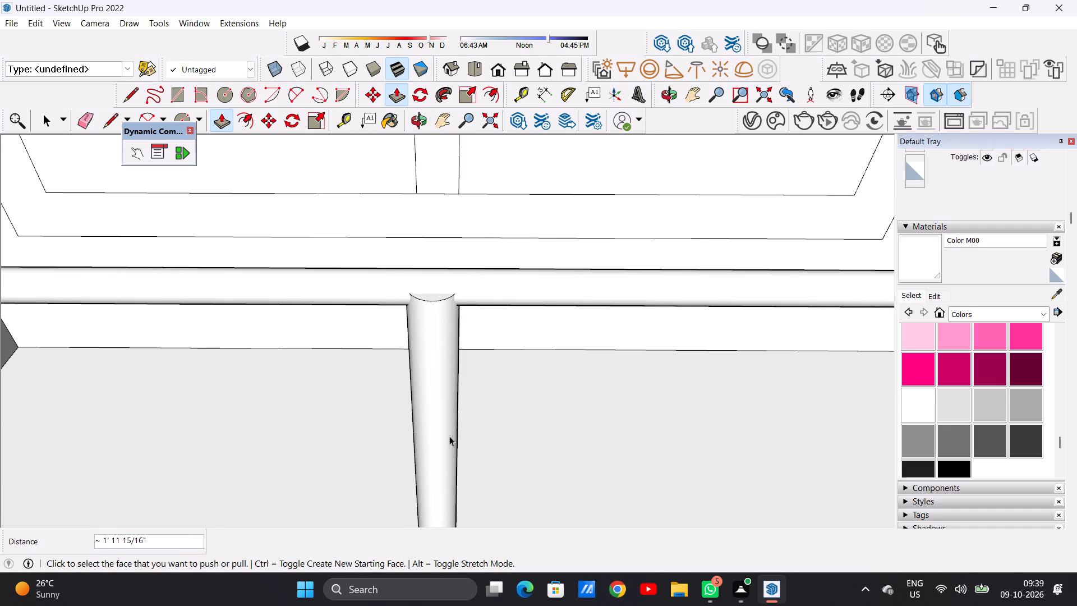
Draw a smaller circle of about 13/16" radius on the floor's front strip, just right of the central post.
{"action": "scroll", "coordinate": [459, 434], "scroll_direction": "down", "scroll_amount": 19}
{"action": "middle_click_drag", "start_coordinate": [444, 432], "coordinate": [456, 328]}
{"action": "scroll", "coordinate": [521, 417], "scroll_direction": "up", "scroll_amount": 5}
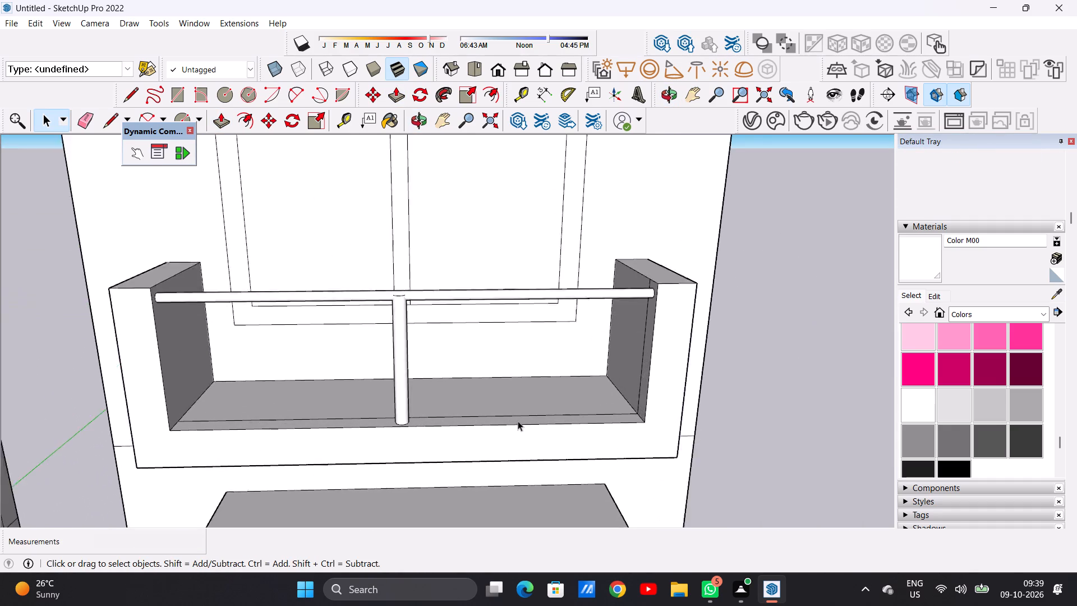
{"action": "scroll", "coordinate": [518, 421], "scroll_direction": "up", "scroll_amount": 2}
{"action": "middle_click_drag", "start_coordinate": [514, 428], "coordinate": [509, 550]}
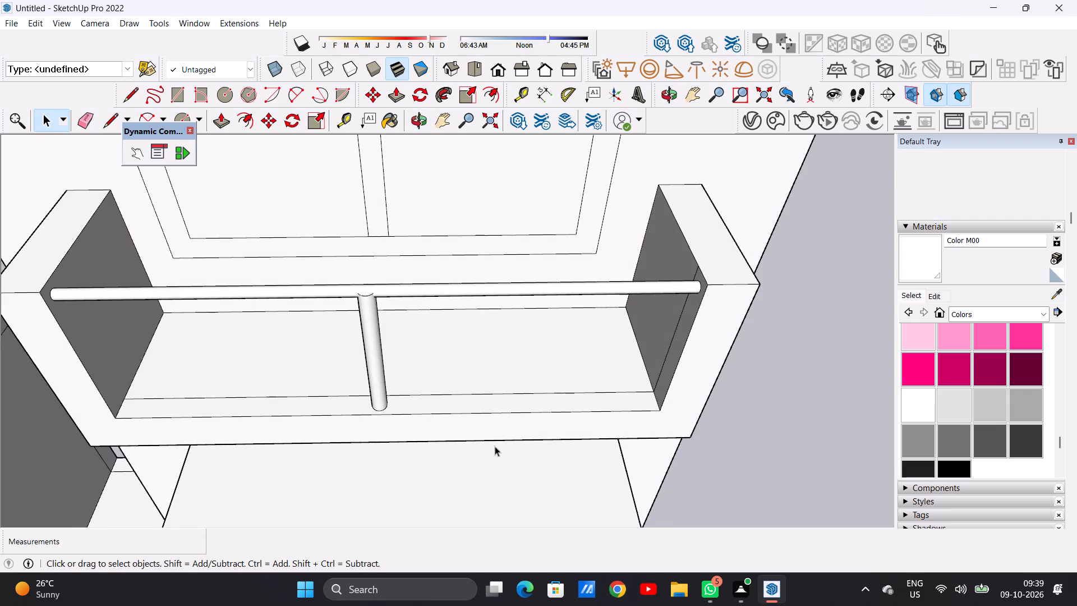
{"action": "scroll", "coordinate": [474, 416], "scroll_direction": "up", "scroll_amount": 5}
{"action": "middle_click_drag", "start_coordinate": [409, 406], "coordinate": [415, 474]}
{"action": "scroll", "coordinate": [455, 403], "scroll_direction": "up", "scroll_amount": 2}
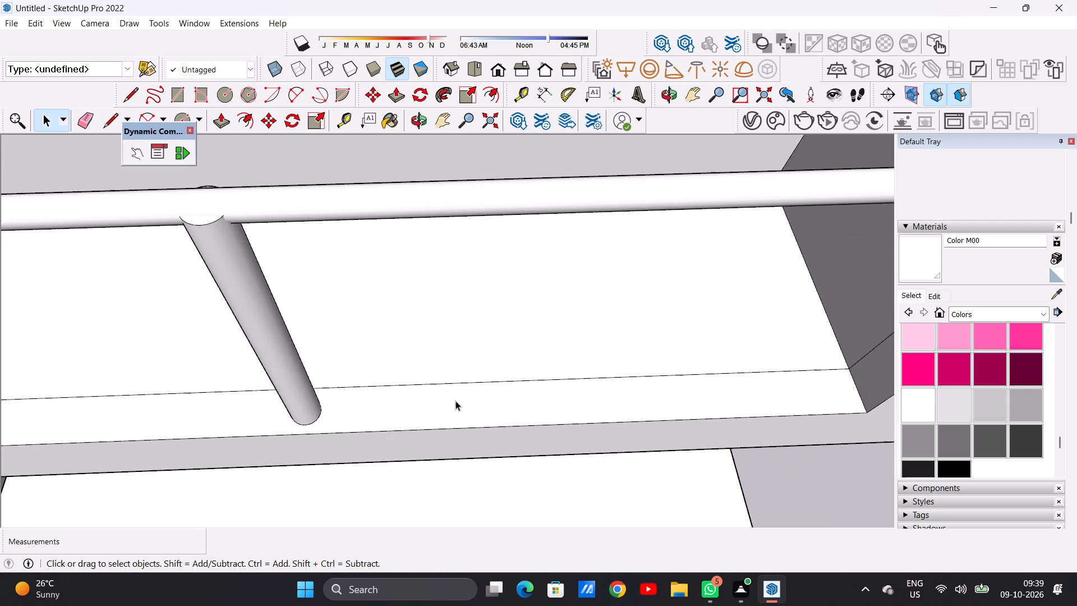
{"action": "key", "text": "c"}
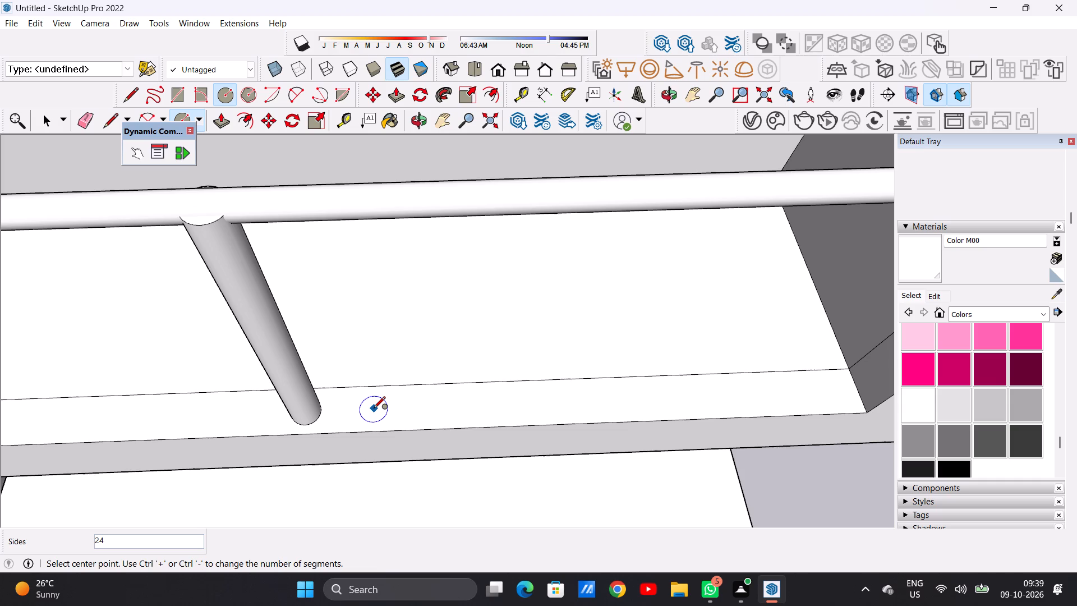
{"action": "key", "text": "space"}
{"action": "key", "text": "c"}
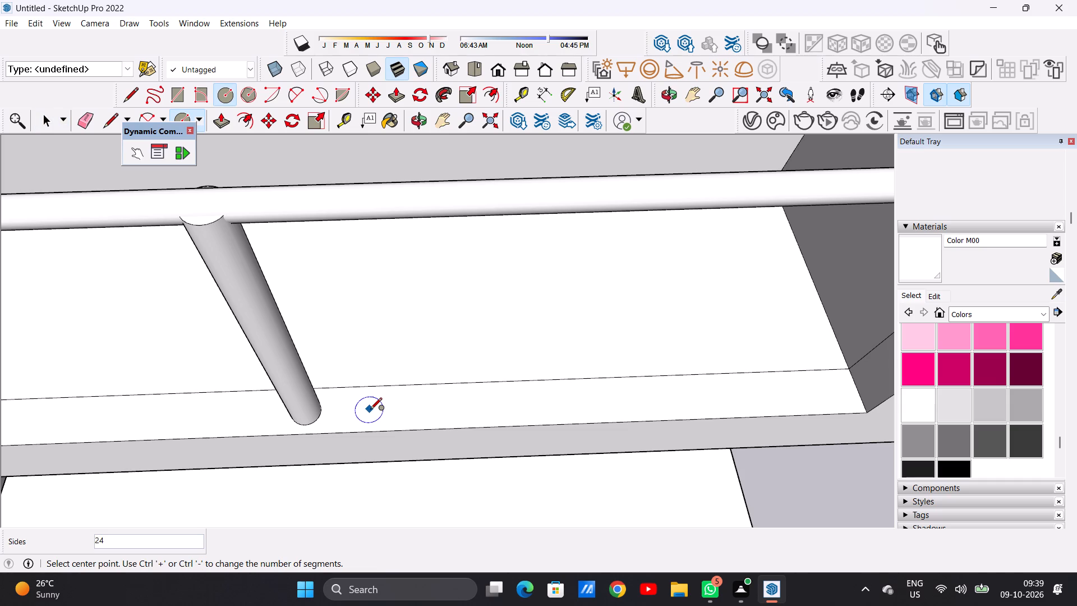
{"action": "left_click", "coordinate": [370, 408]}
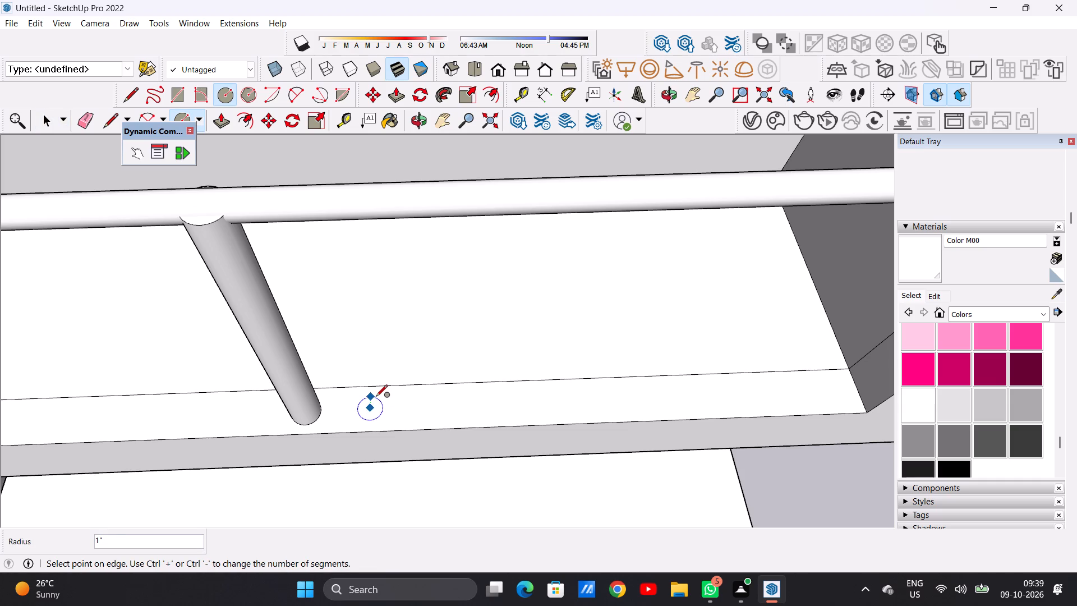
{"action": "left_click", "coordinate": [376, 399]}
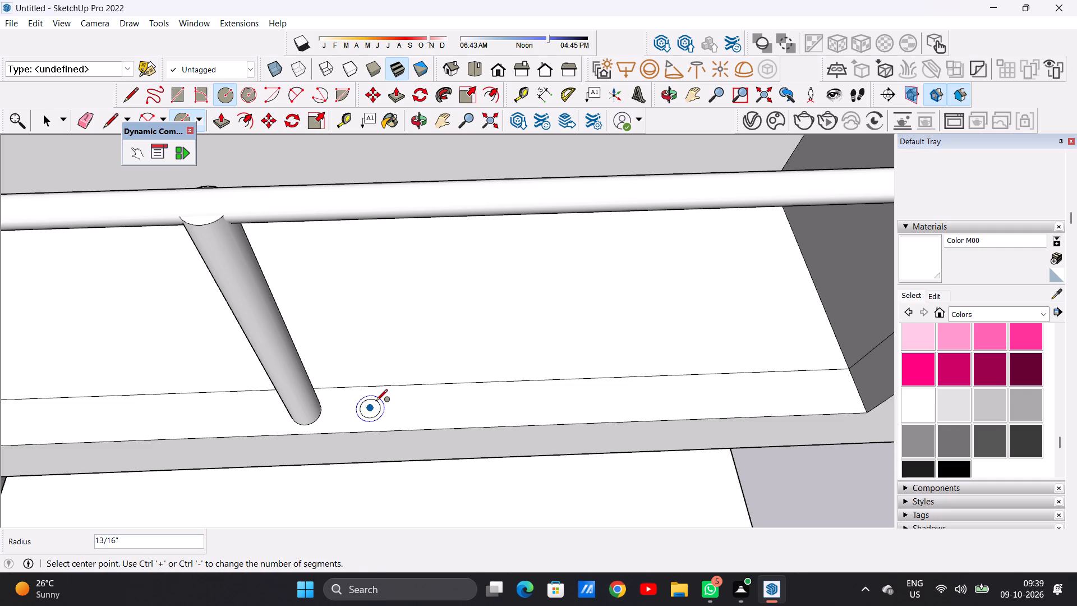
{"action": "key", "text": "space"}
Copy the small circle about 2' 10" along the front strip, placing the copy close to the right side wall.
{"action": "scroll", "coordinate": [408, 434], "scroll_direction": "down", "scroll_amount": 5}
{"action": "scroll", "coordinate": [434, 406], "scroll_direction": "up", "scroll_amount": 7}
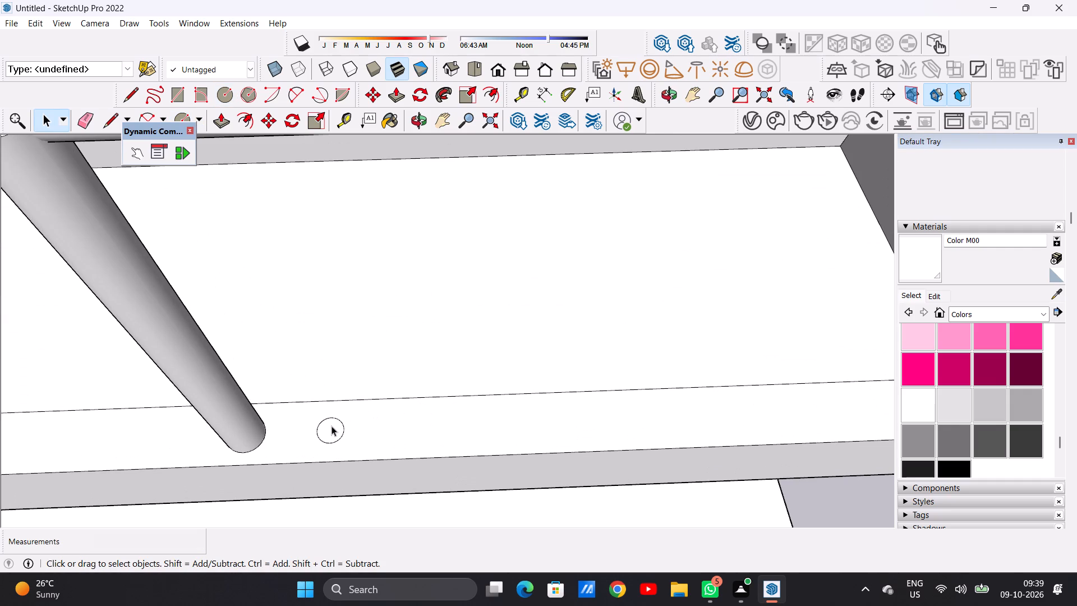
{"action": "double_click", "coordinate": [332, 426]}
{"action": "key", "text": "m"}
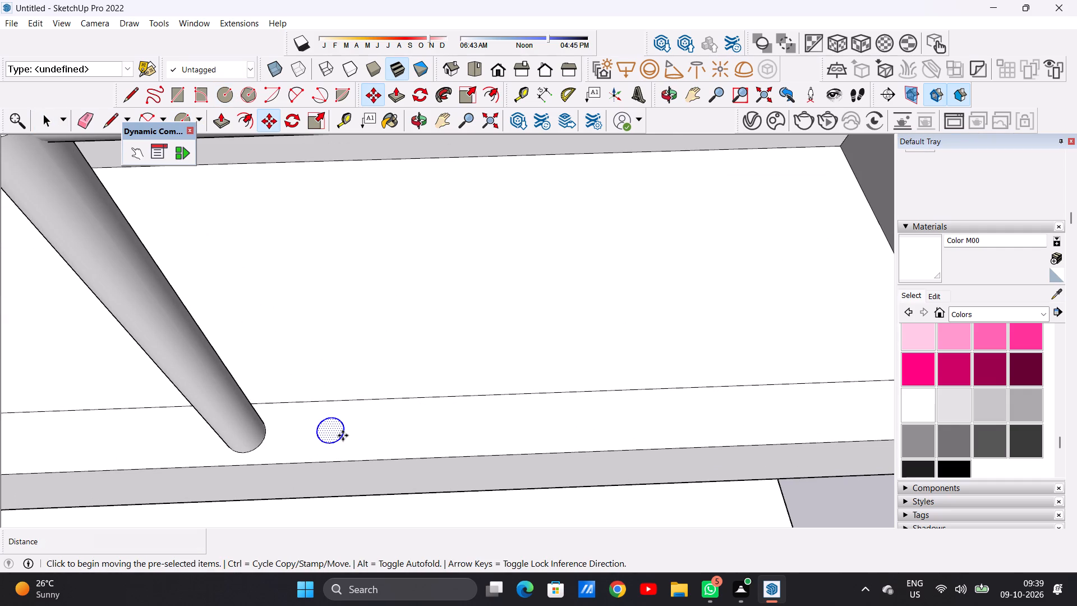
{"action": "left_click", "coordinate": [343, 433]}
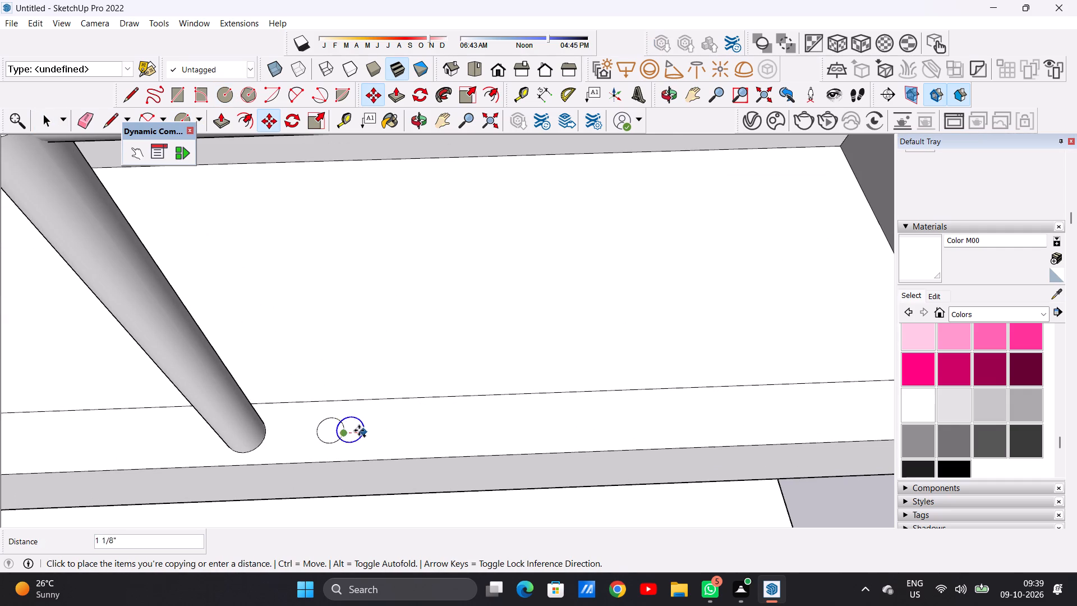
{"action": "scroll", "coordinate": [358, 430], "scroll_direction": "down", "scroll_amount": 8}
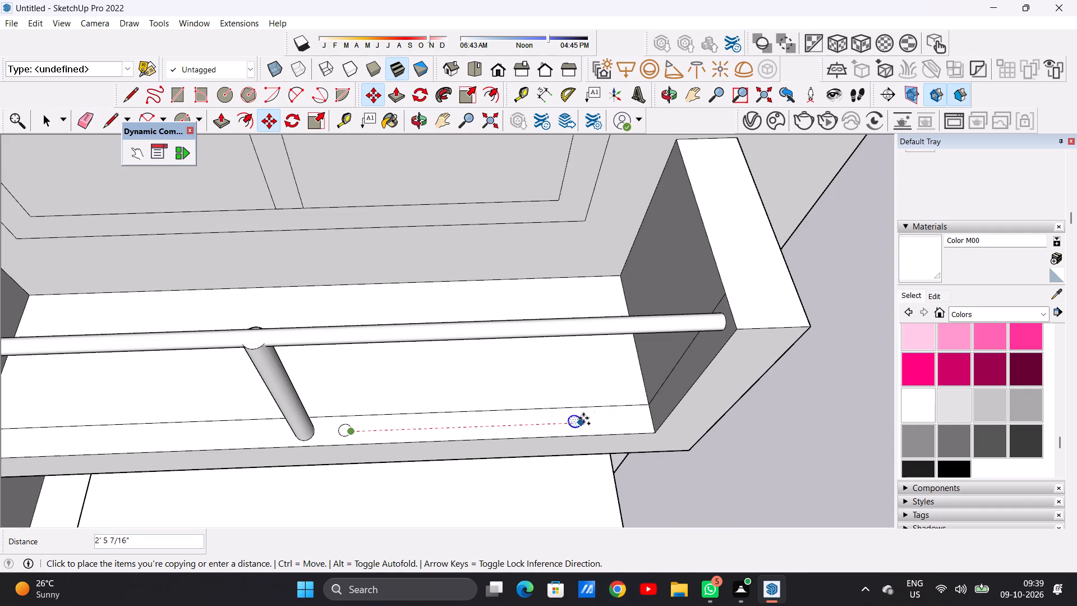
{"action": "left_click", "coordinate": [618, 419]}
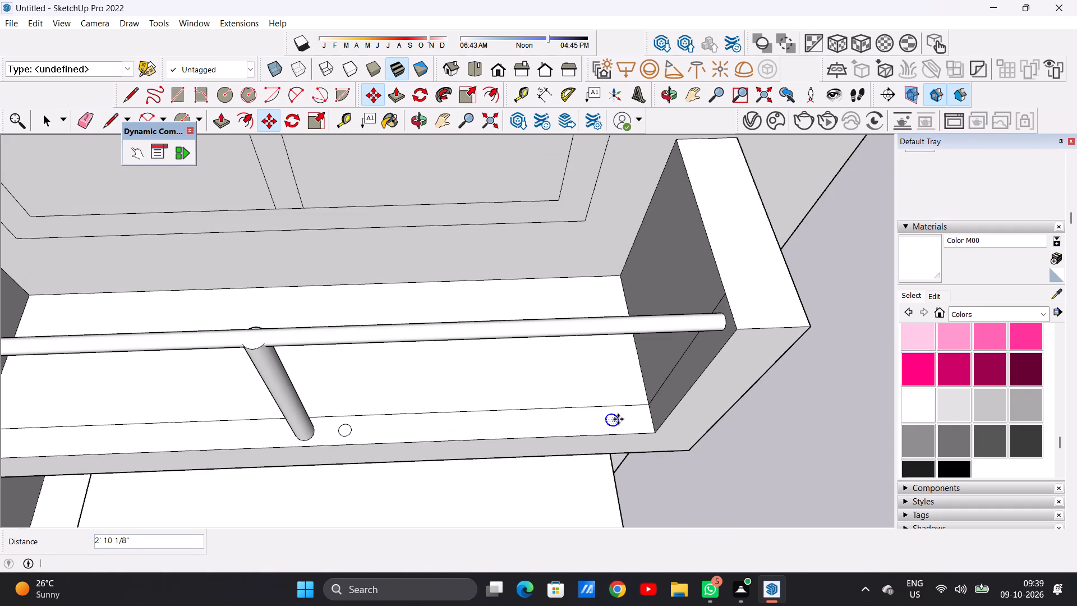
Place five more copies of the small circle between the two existing ones, roughly evenly spaced along the front strip.
{"action": "left_click", "coordinate": [618, 419]}
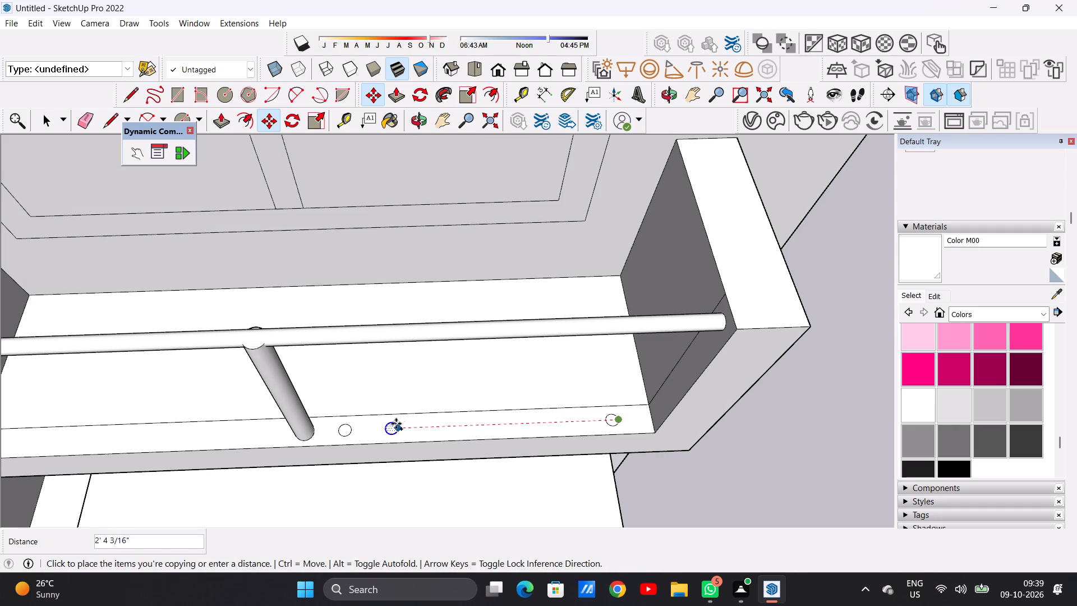
{"action": "left_click", "coordinate": [394, 425]}
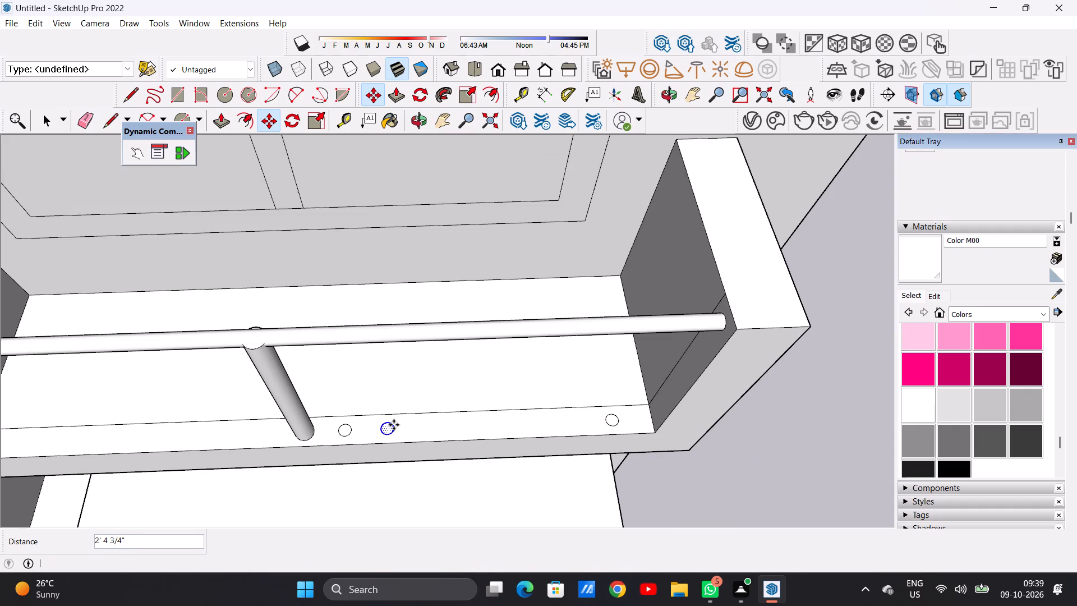
{"action": "left_click", "coordinate": [394, 425]}
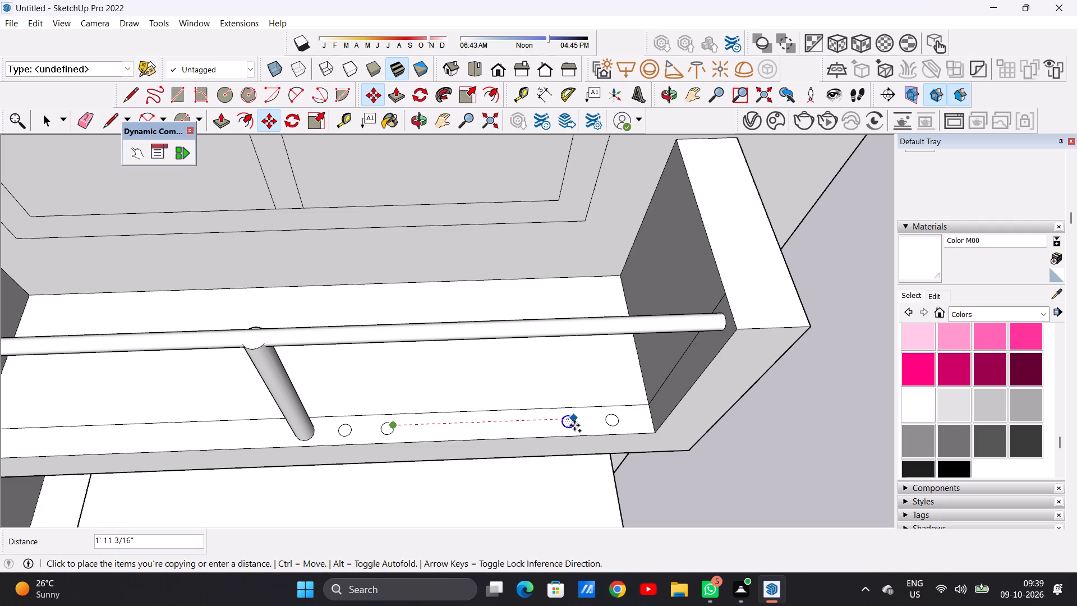
{"action": "left_click", "coordinate": [574, 425]}
{"action": "left_click", "coordinate": [575, 419]}
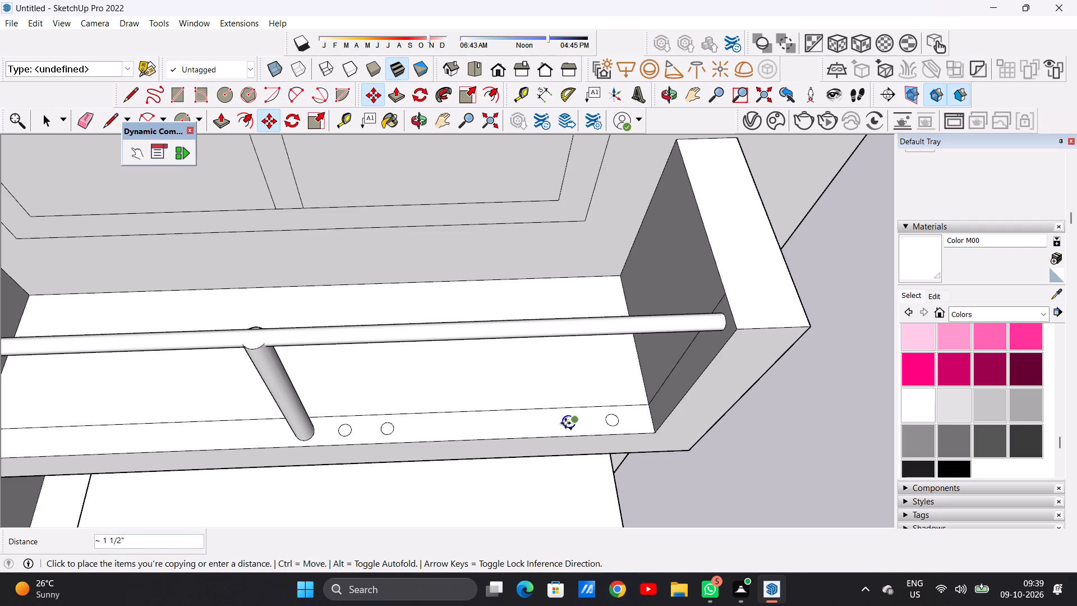
{"action": "left_click", "coordinate": [435, 426]}
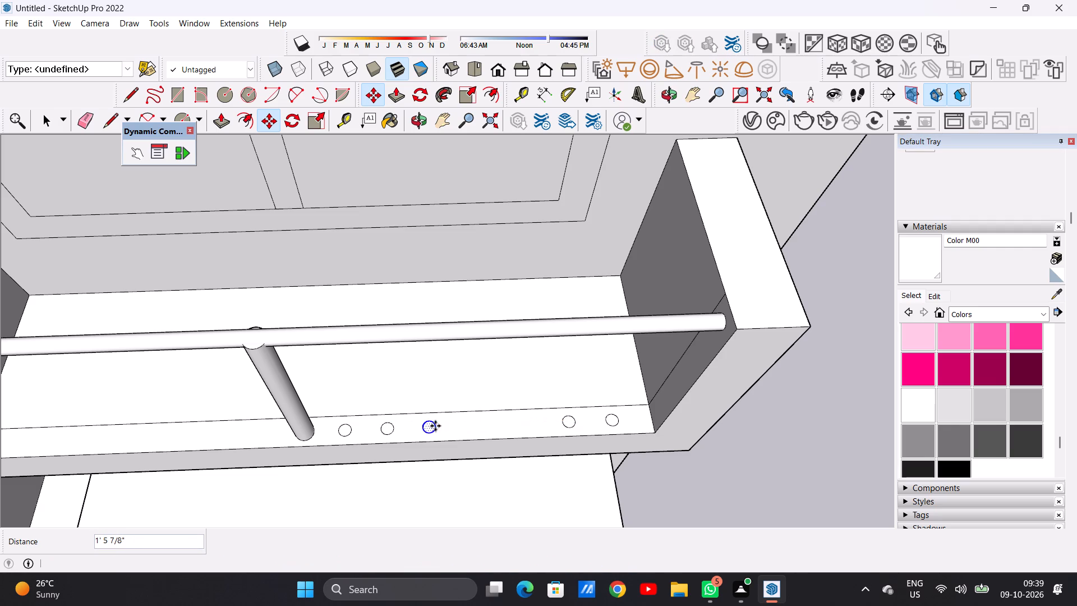
{"action": "left_click", "coordinate": [435, 426]}
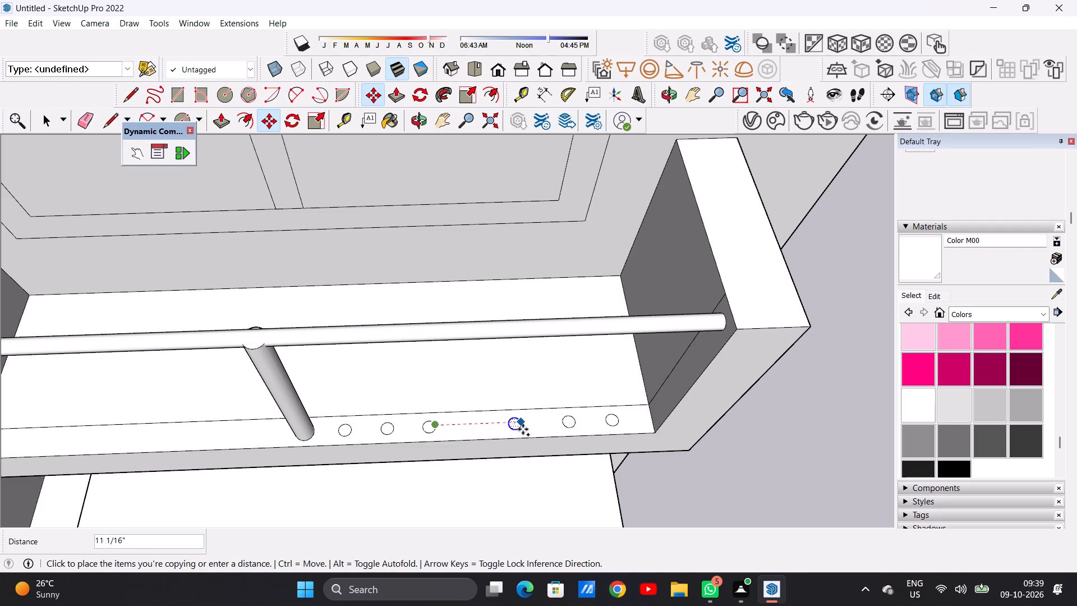
{"action": "left_click", "coordinate": [528, 429]}
{"action": "left_click", "coordinate": [528, 429]}
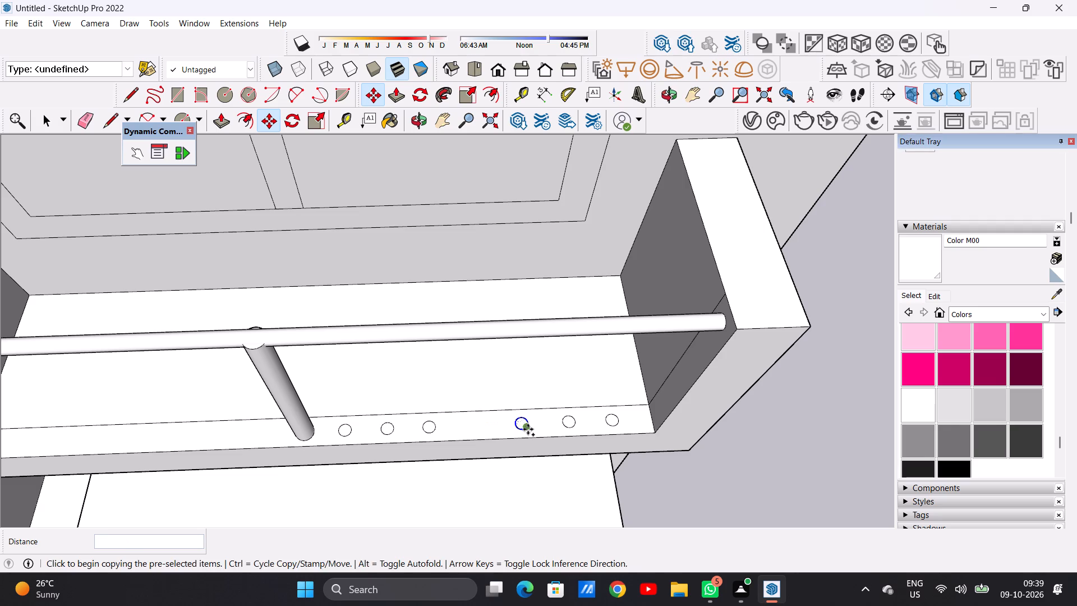
{"action": "left_click", "coordinate": [478, 428]}
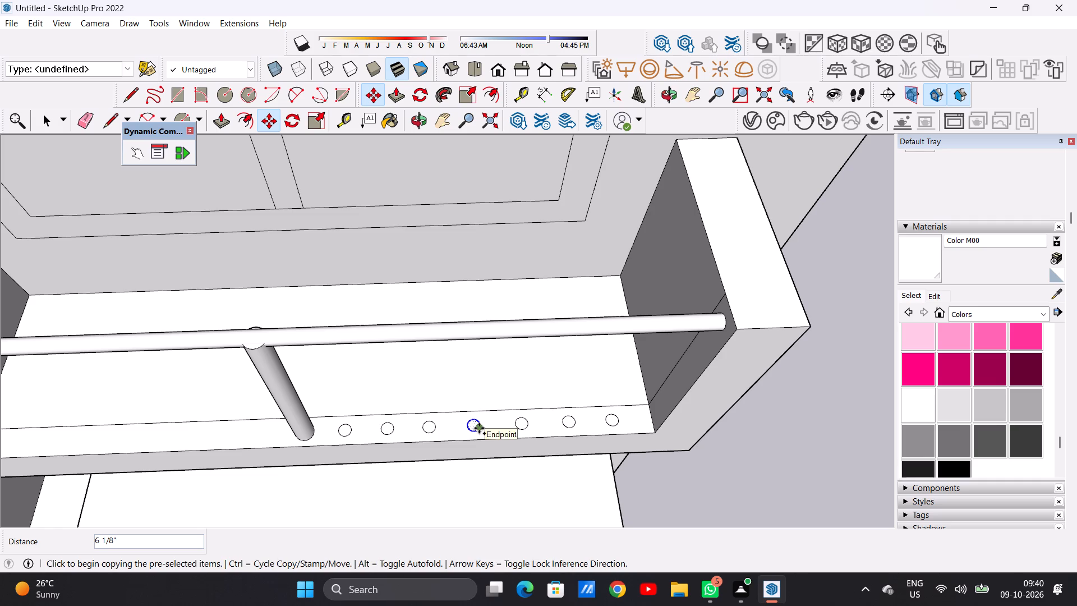
Copy a small circle about 5' to the front strip's left end, and copy that one about 2' 9" to just left of the central post.
{"action": "left_click", "coordinate": [479, 428]}
{"action": "scroll", "coordinate": [385, 430], "scroll_direction": "down", "scroll_amount": 3}
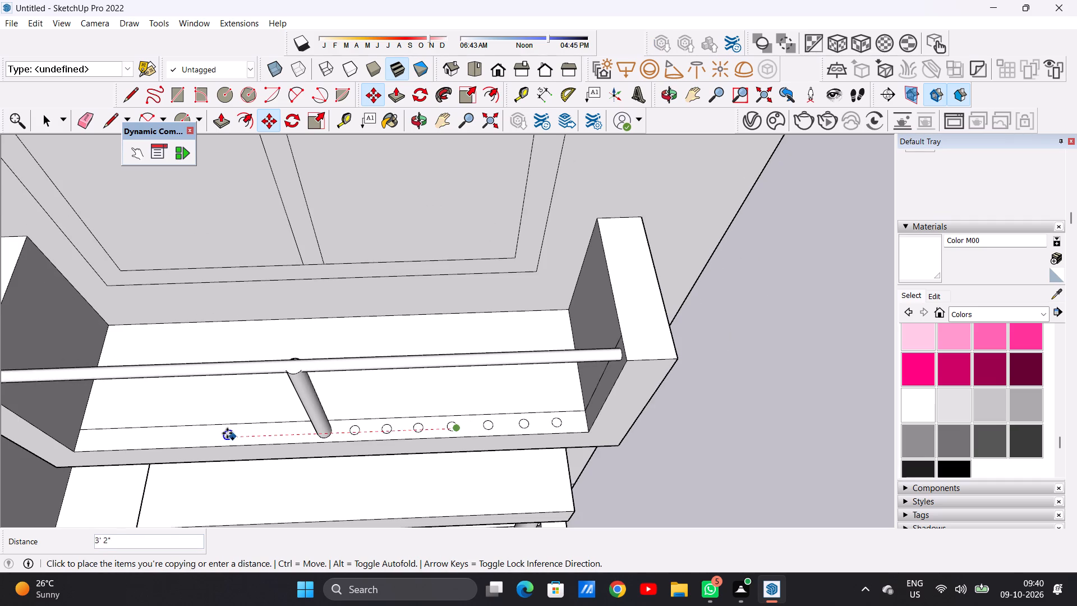
{"action": "left_click", "coordinate": [95, 438]}
{"action": "scroll", "coordinate": [95, 443], "scroll_direction": "up", "scroll_amount": 6}
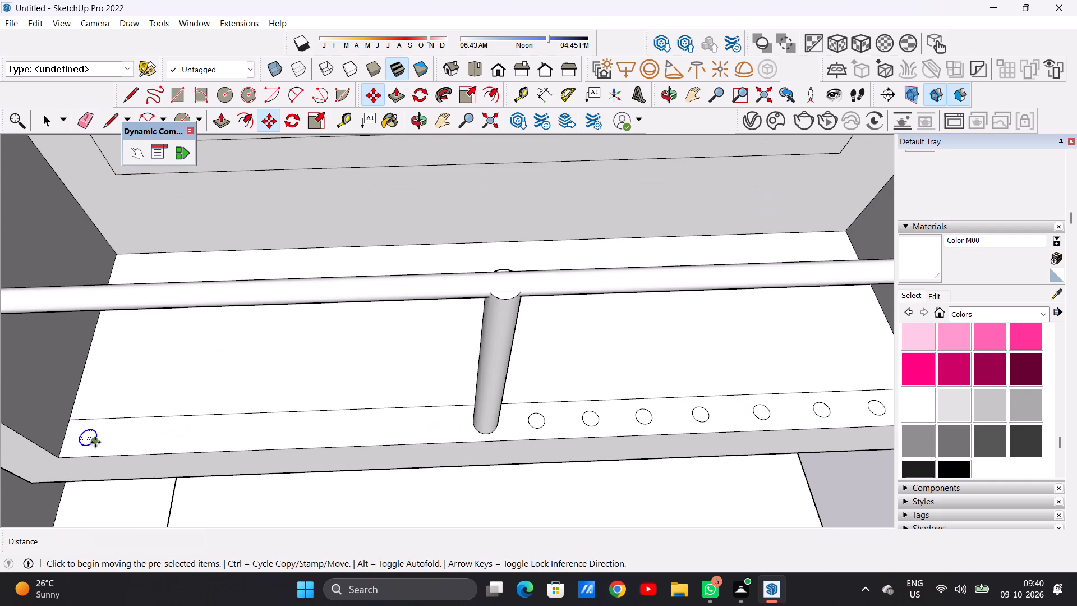
{"action": "left_click", "coordinate": [95, 442]}
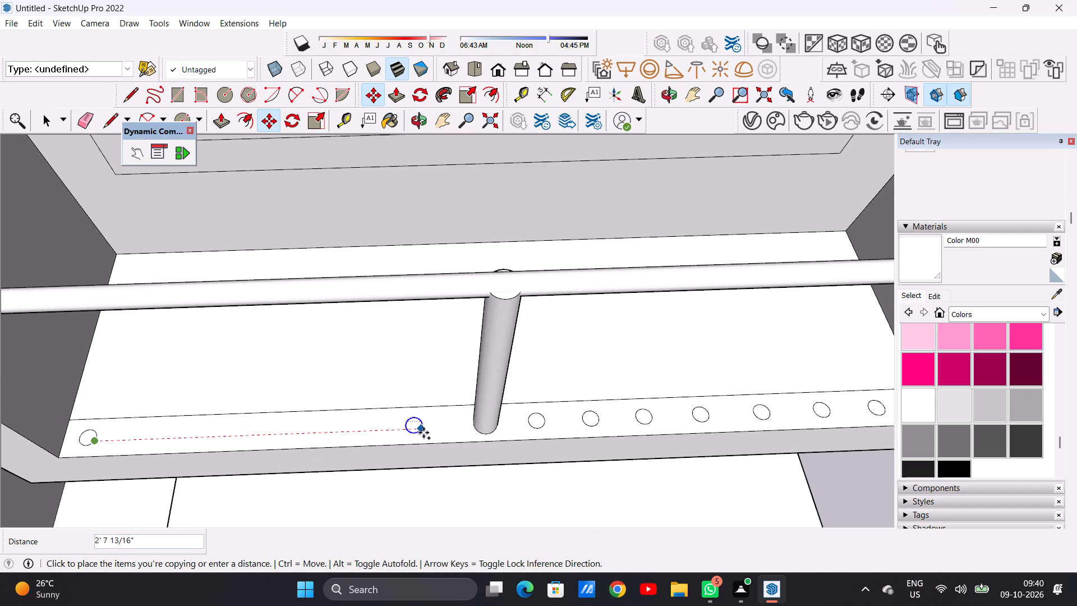
{"action": "left_click", "coordinate": [439, 431]}
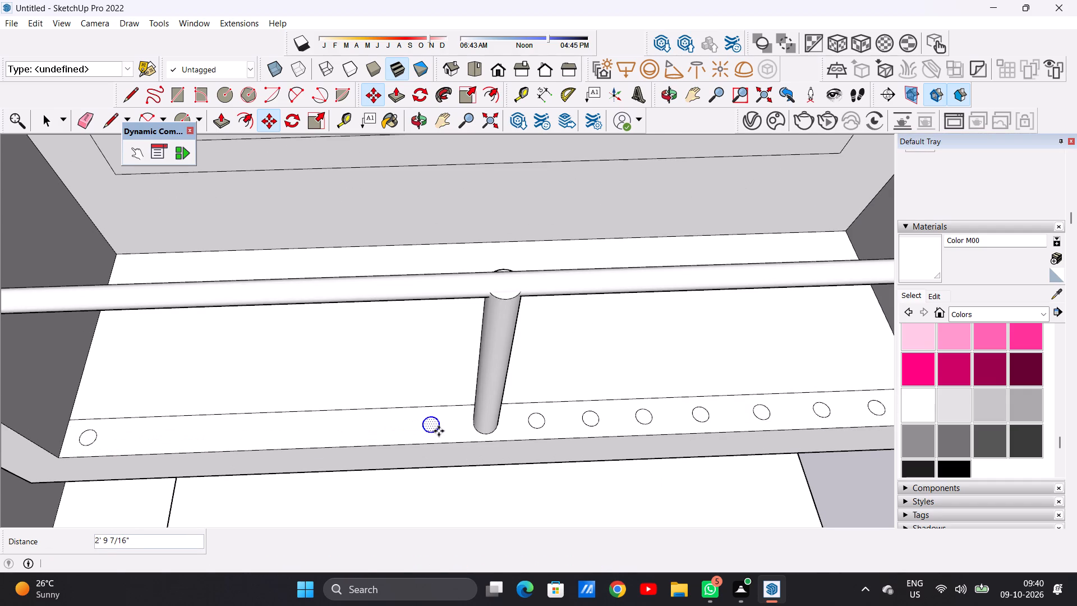
Place six more copies of the small circle between the two on the left half of the front strip, roughly evenly spaced.
{"action": "left_click", "coordinate": [439, 431]}
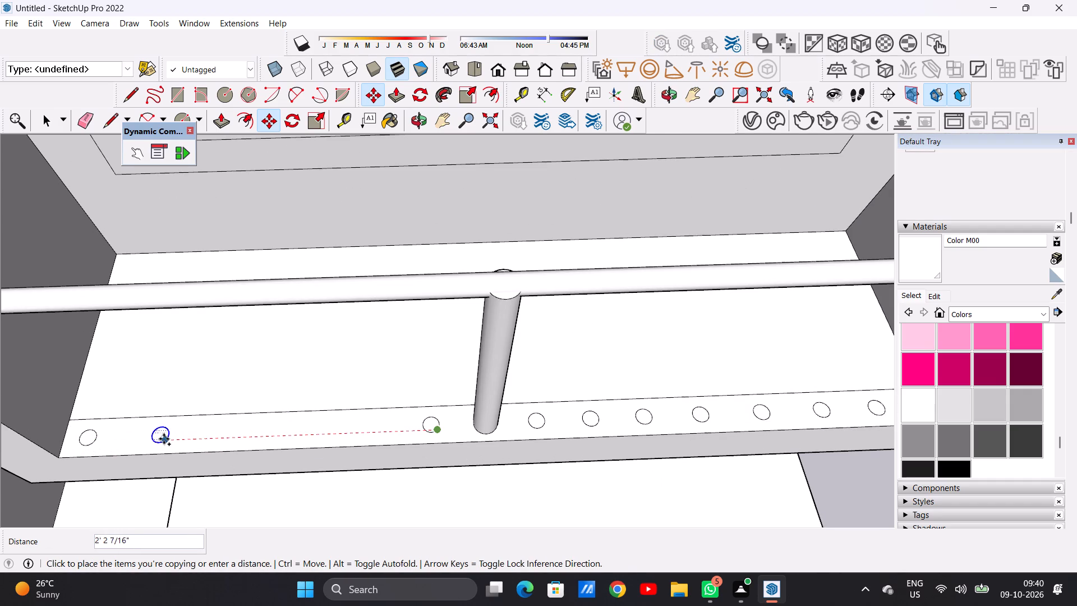
{"action": "left_click", "coordinate": [139, 439]}
{"action": "left_click", "coordinate": [139, 439]}
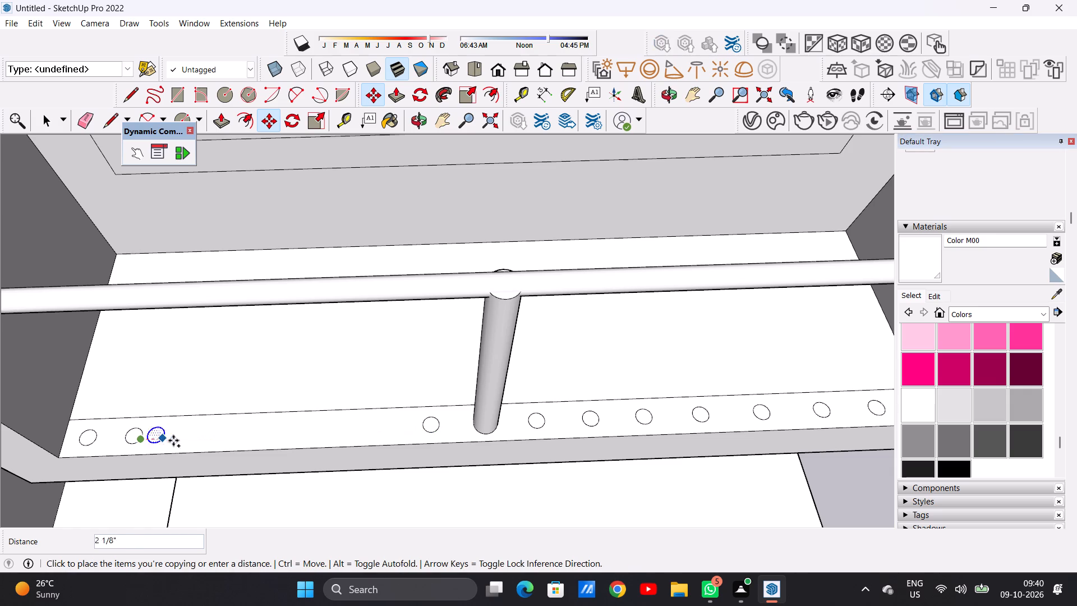
{"action": "left_click", "coordinate": [385, 437]}
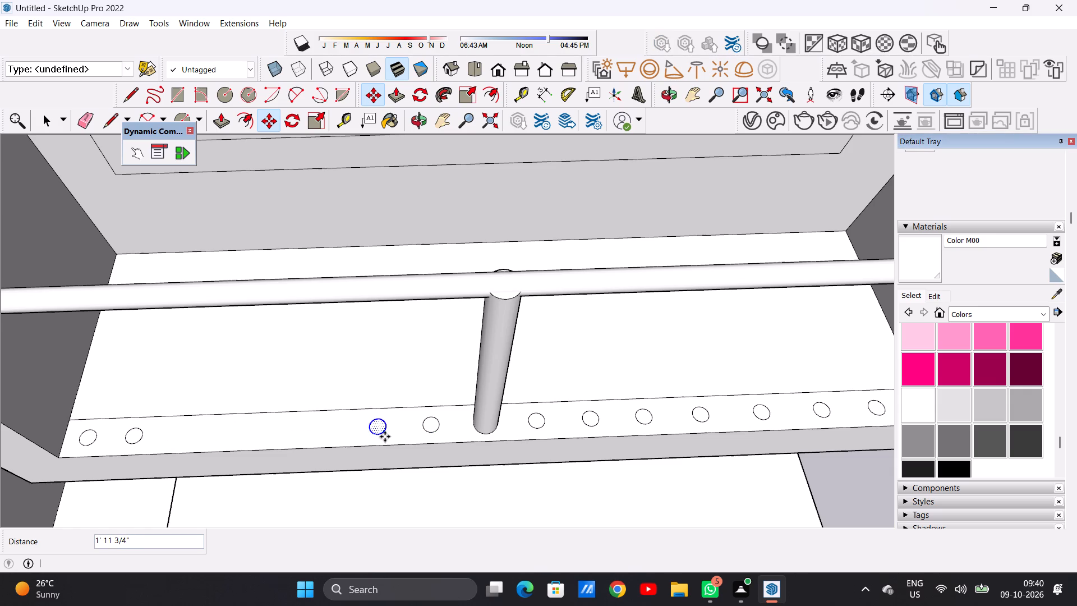
{"action": "left_click", "coordinate": [385, 436]}
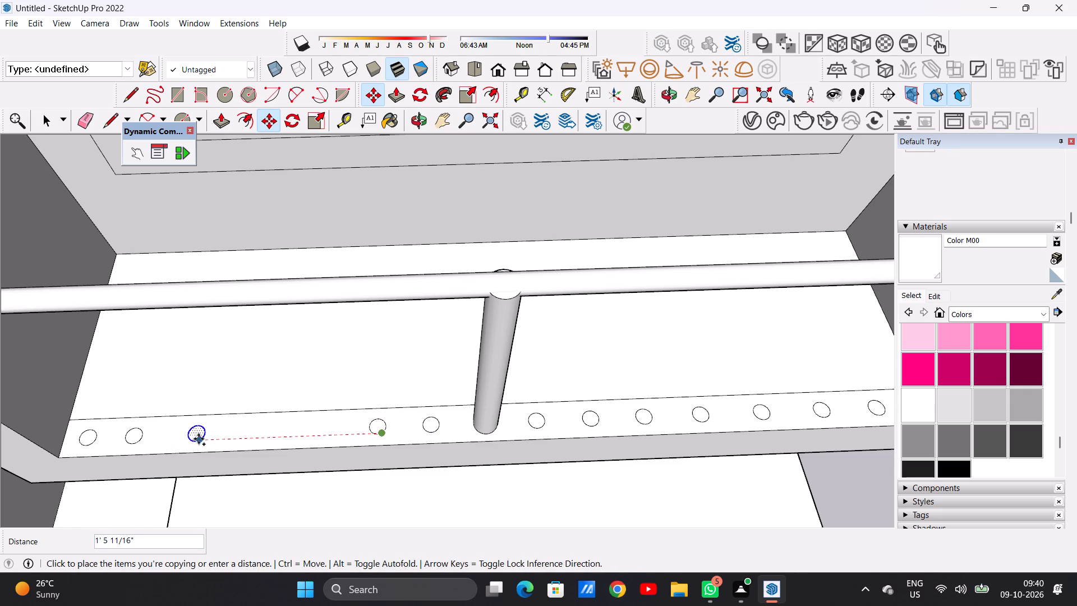
{"action": "left_click", "coordinate": [181, 440]}
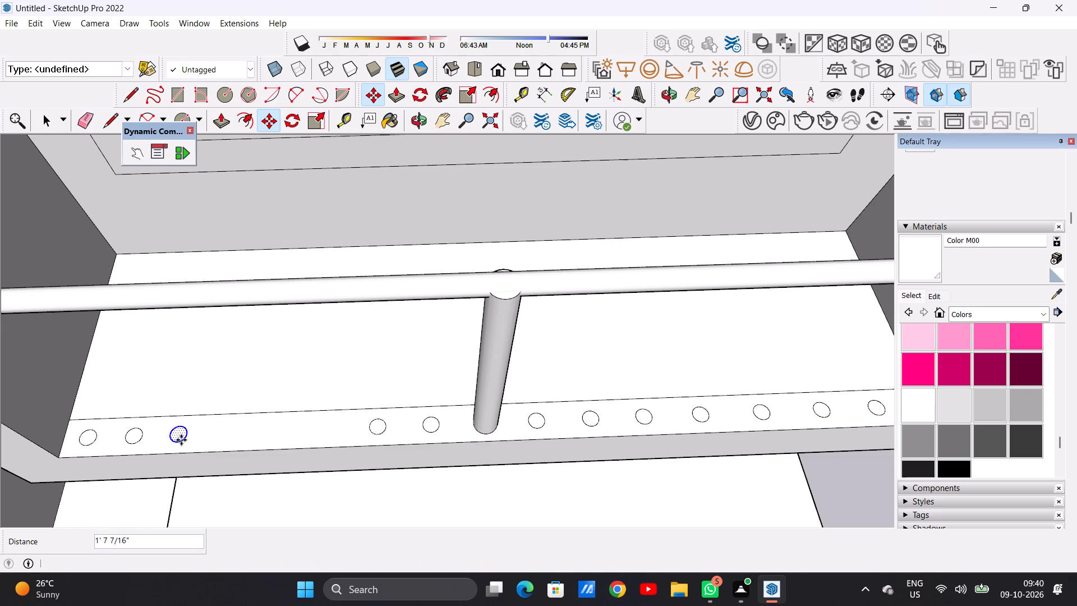
{"action": "left_click", "coordinate": [181, 440]}
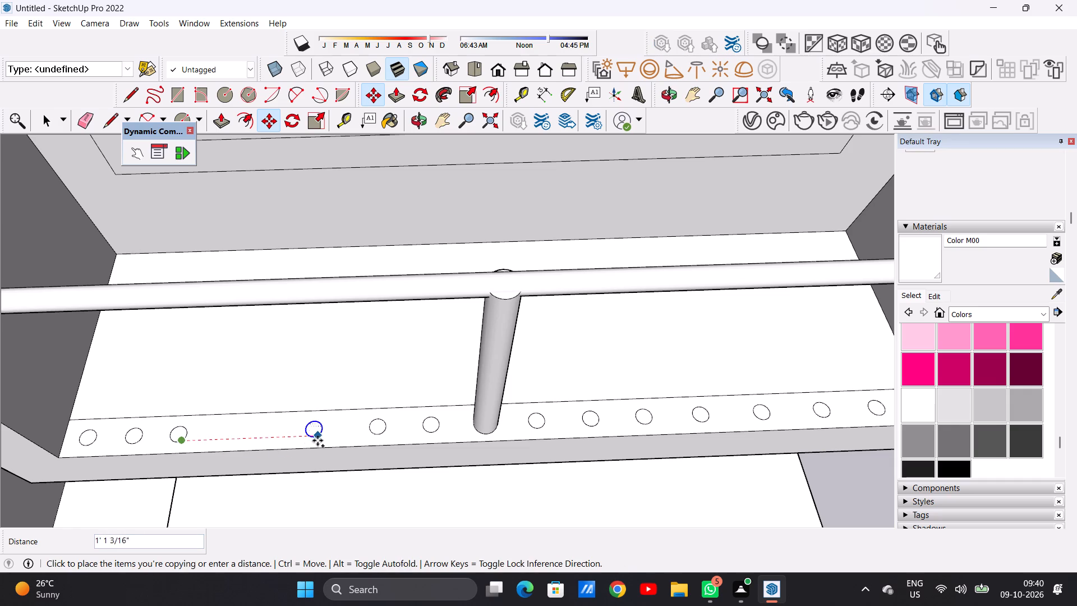
{"action": "left_click", "coordinate": [331, 440]}
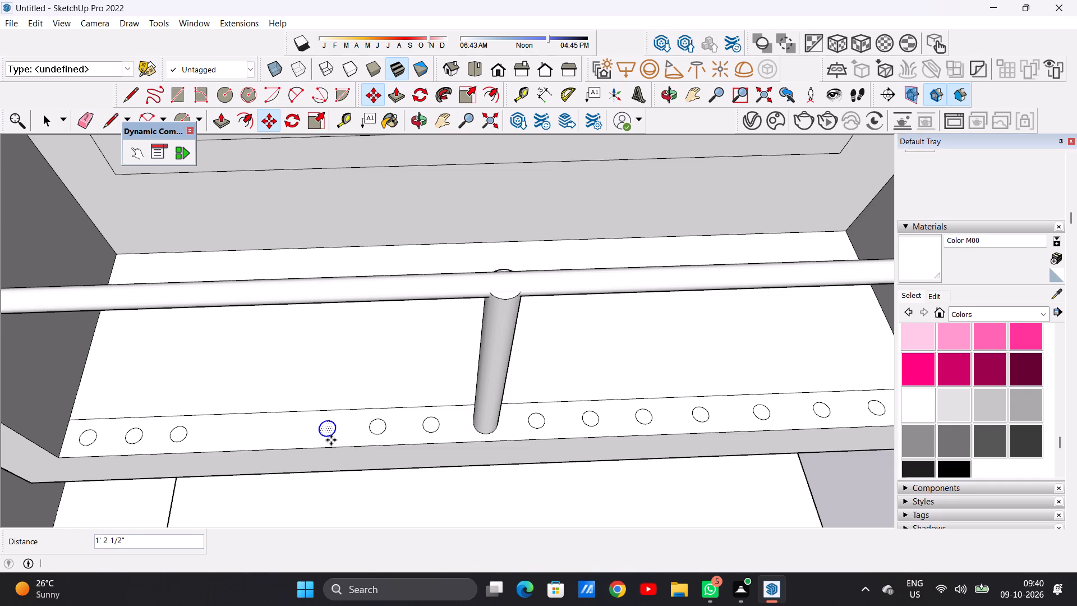
{"action": "left_click", "coordinate": [331, 440]}
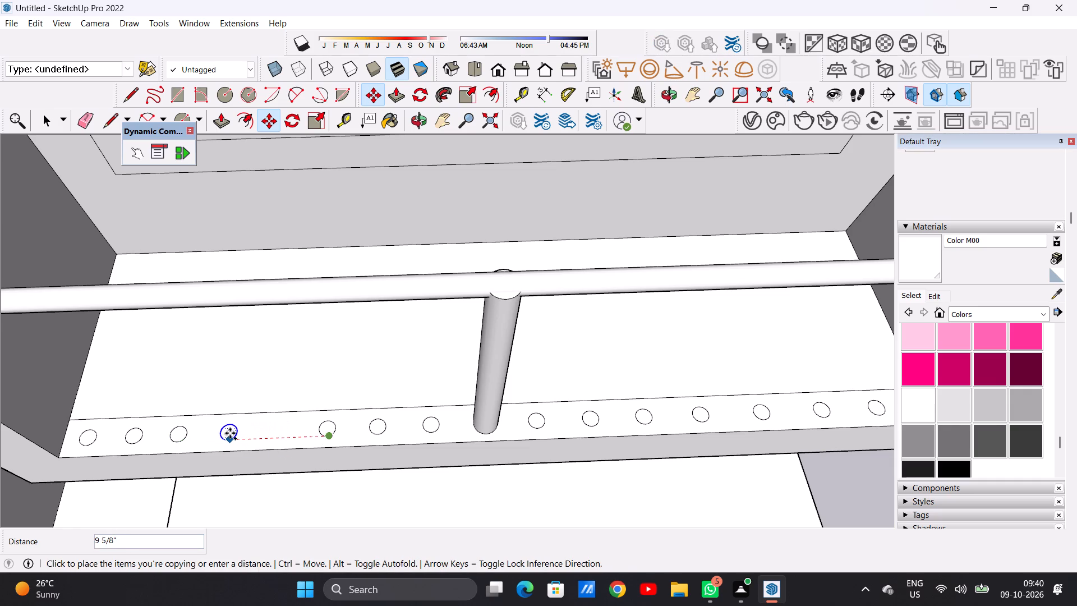
{"action": "left_click", "coordinate": [229, 433]}
{"action": "left_click", "coordinate": [229, 433]}
{"action": "left_click", "coordinate": [281, 437]}
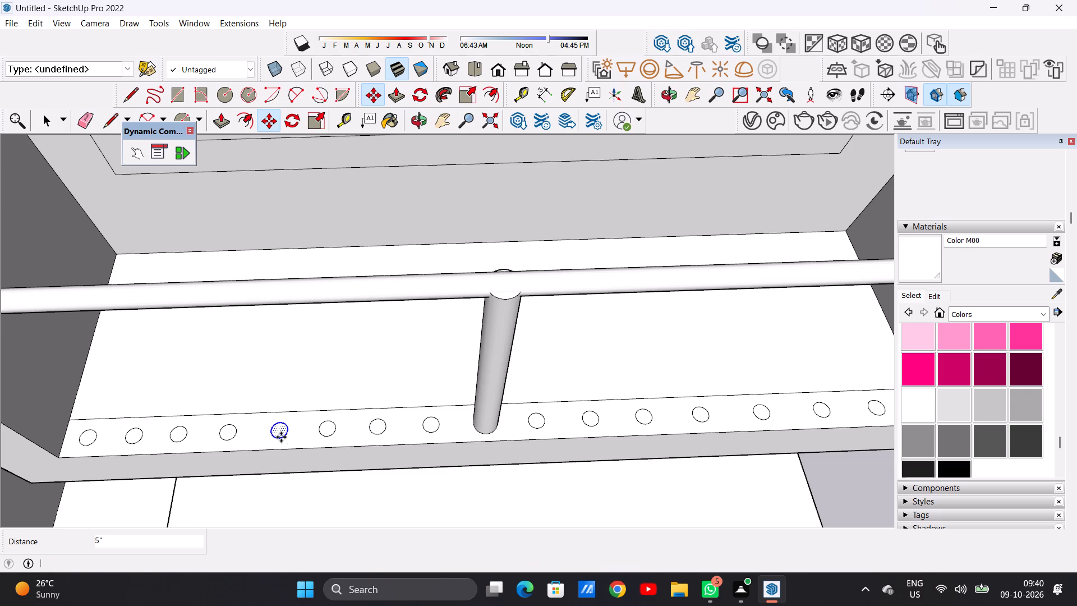
{"action": "key", "text": "space"}
{"action": "scroll", "coordinate": [307, 427], "scroll_direction": "down", "scroll_amount": 13}
{"action": "left_click", "coordinate": [708, 431]}
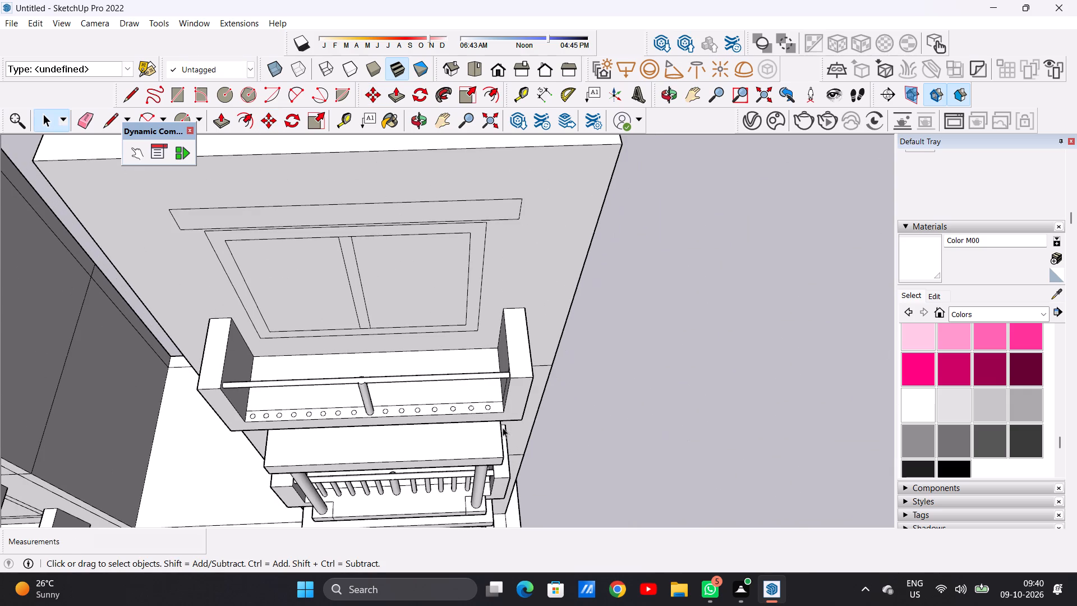
Examine the finished balcony railings on both towers and compare them with the right tower's top-storey balcony.
{"action": "scroll", "coordinate": [491, 417], "scroll_direction": "up", "scroll_amount": 12}
{"action": "scroll", "coordinate": [491, 436], "scroll_direction": "down", "scroll_amount": 18}
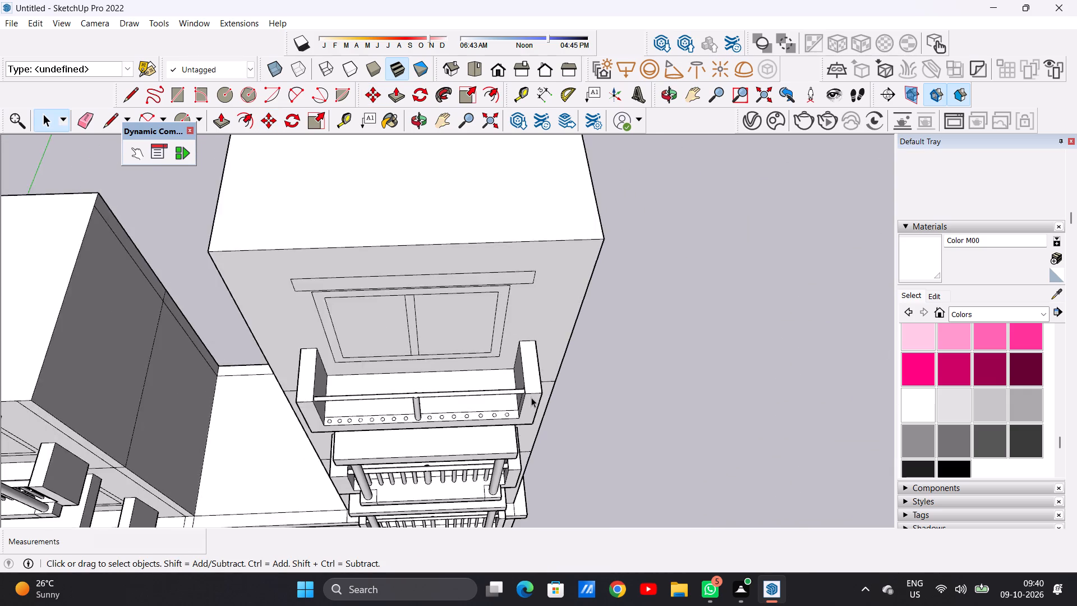
{"action": "scroll", "coordinate": [531, 397], "scroll_direction": "down", "scroll_amount": 8}
{"action": "middle_click_drag", "start_coordinate": [305, 458], "coordinate": [386, 321]}
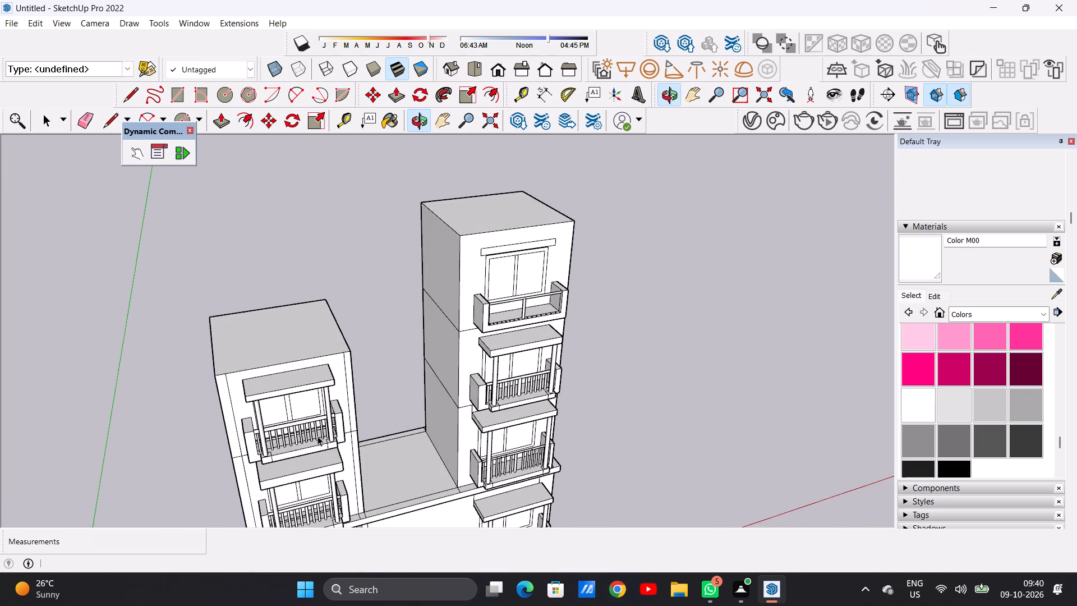
{"action": "scroll", "coordinate": [300, 460], "scroll_direction": "up", "scroll_amount": 16}
{"action": "scroll", "coordinate": [323, 460], "scroll_direction": "down", "scroll_amount": 6}
{"action": "middle_click_drag", "start_coordinate": [331, 411], "coordinate": [316, 377]}
{"action": "scroll", "coordinate": [298, 392], "scroll_direction": "up", "scroll_amount": 14}
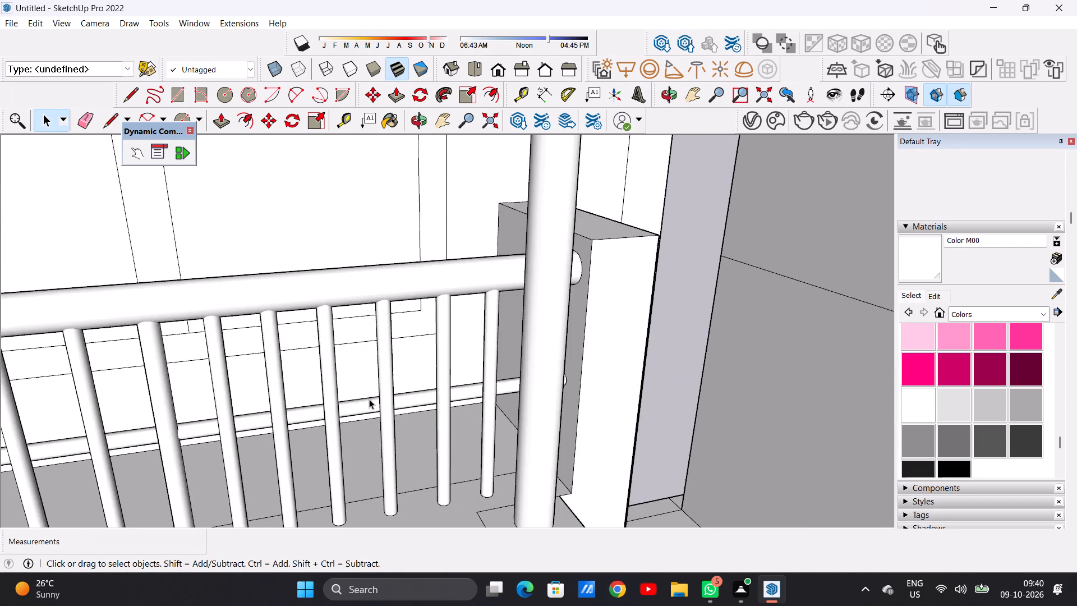
{"action": "scroll", "coordinate": [369, 399], "scroll_direction": "up", "scroll_amount": 5}
{"action": "scroll", "coordinate": [365, 414], "scroll_direction": "down", "scroll_amount": 20}
{"action": "scroll", "coordinate": [365, 414], "scroll_direction": "down", "scroll_amount": 12}
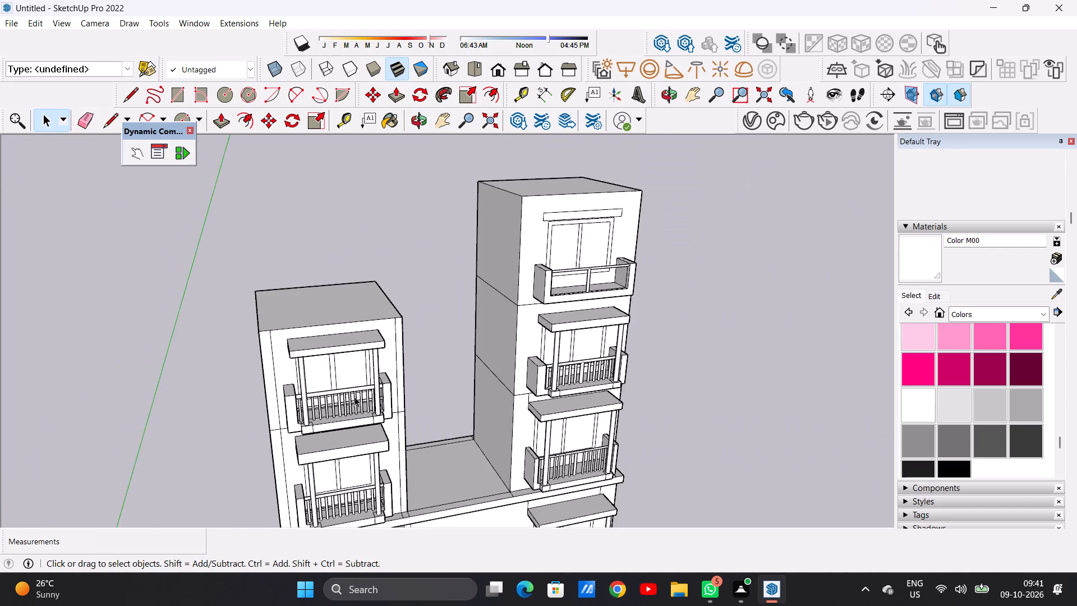
{"action": "scroll", "coordinate": [355, 397], "scroll_direction": "down", "scroll_amount": 5}
{"action": "middle_click_drag", "start_coordinate": [450, 388], "coordinate": [381, 338]}
{"action": "scroll", "coordinate": [394, 421], "scroll_direction": "down", "scroll_amount": 8}
{"action": "scroll", "coordinate": [451, 462], "scroll_direction": "up", "scroll_amount": 6}
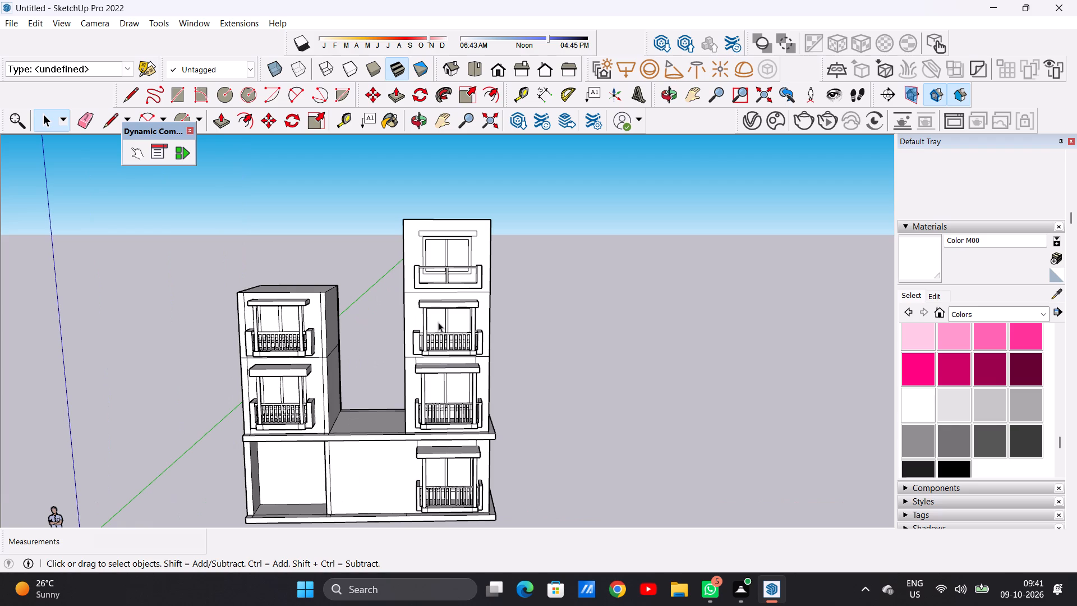
{"action": "scroll", "coordinate": [450, 308], "scroll_direction": "down", "scroll_amount": 5}
{"action": "scroll", "coordinate": [467, 293], "scroll_direction": "up", "scroll_amount": 13}
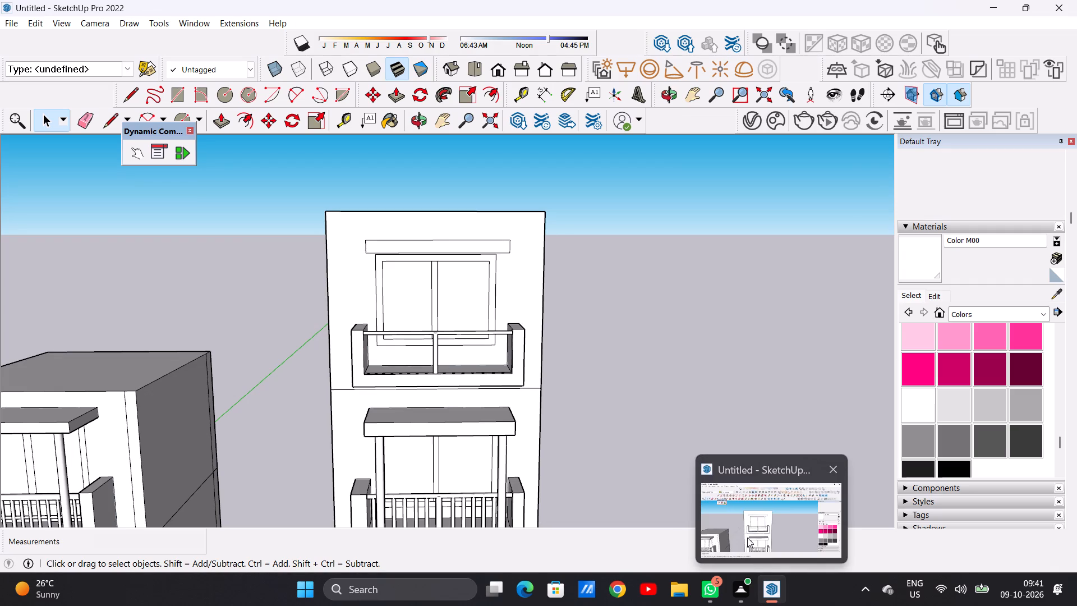
{"action": "left_click", "coordinate": [747, 538]}
{"action": "scroll", "coordinate": [519, 466], "scroll_direction": "down", "scroll_amount": 19}
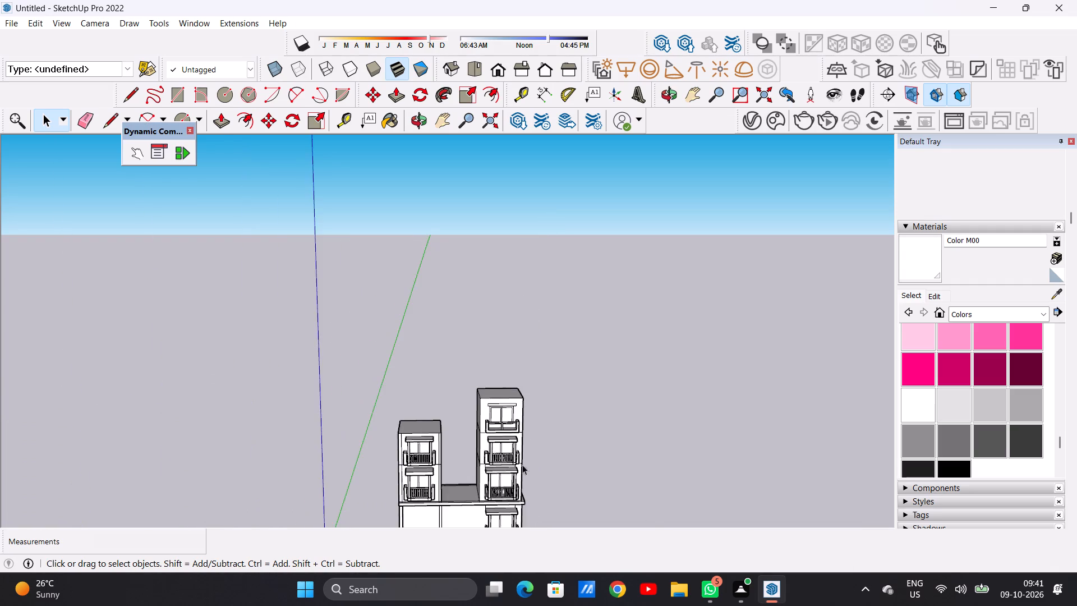
{"action": "scroll", "coordinate": [532, 505], "scroll_direction": "up", "scroll_amount": 8}
{"action": "scroll", "coordinate": [480, 315], "scroll_direction": "up", "scroll_amount": 7}
{"action": "middle_click_drag", "start_coordinate": [506, 322], "coordinate": [371, 305]}
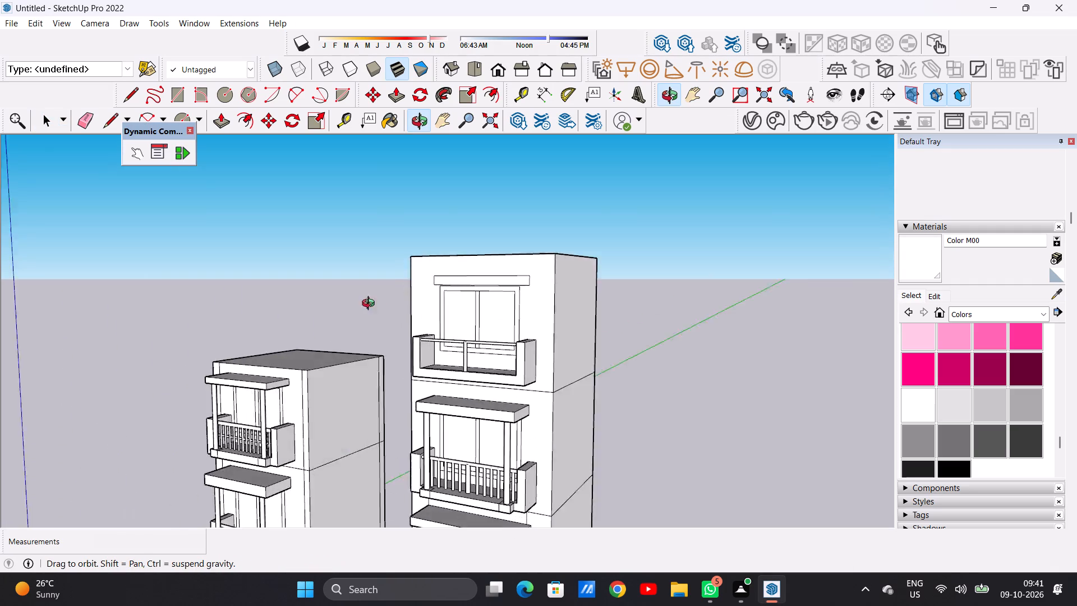
{"action": "middle_click_drag", "start_coordinate": [371, 305], "coordinate": [486, 295]}
{"action": "scroll", "coordinate": [501, 292], "scroll_direction": "up", "scroll_amount": 3}
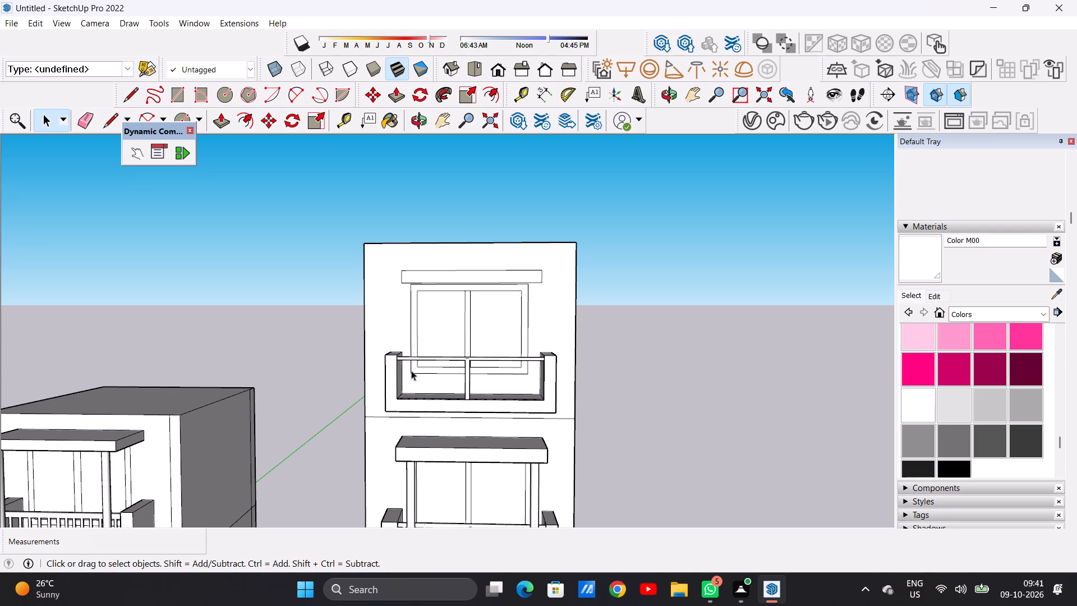
{"action": "scroll", "coordinate": [414, 355], "scroll_direction": "down", "scroll_amount": 12}
{"action": "scroll", "coordinate": [443, 376], "scroll_direction": "up", "scroll_amount": 4}
{"action": "scroll", "coordinate": [456, 319], "scroll_direction": "up", "scroll_amount": 6}
{"action": "middle_click_drag", "start_coordinate": [438, 315], "coordinate": [467, 283]}
{"action": "scroll", "coordinate": [467, 286], "scroll_direction": "up", "scroll_amount": 3}
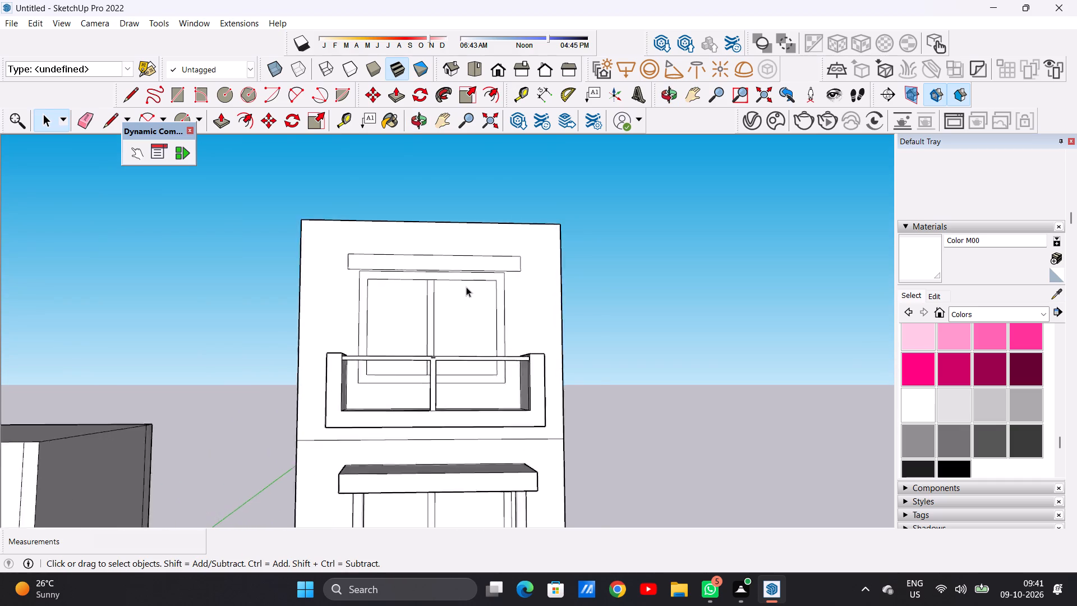
{"action": "scroll", "coordinate": [466, 287], "scroll_direction": "up", "scroll_amount": 4}
{"action": "scroll", "coordinate": [449, 278], "scroll_direction": "down", "scroll_amount": 5}
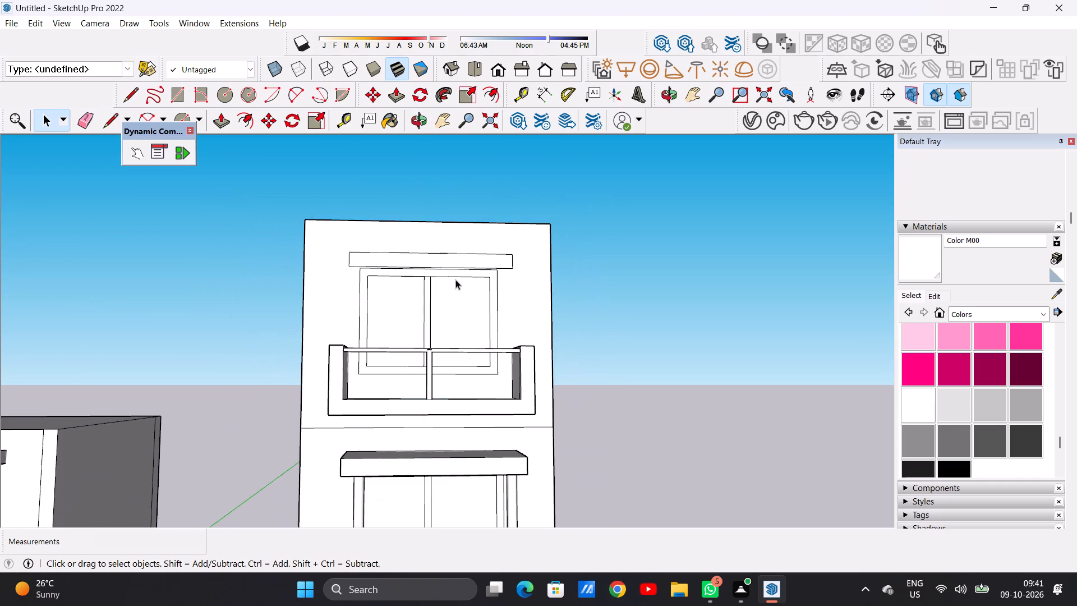
{"action": "middle_click_drag", "start_coordinate": [499, 281], "coordinate": [287, 369]}
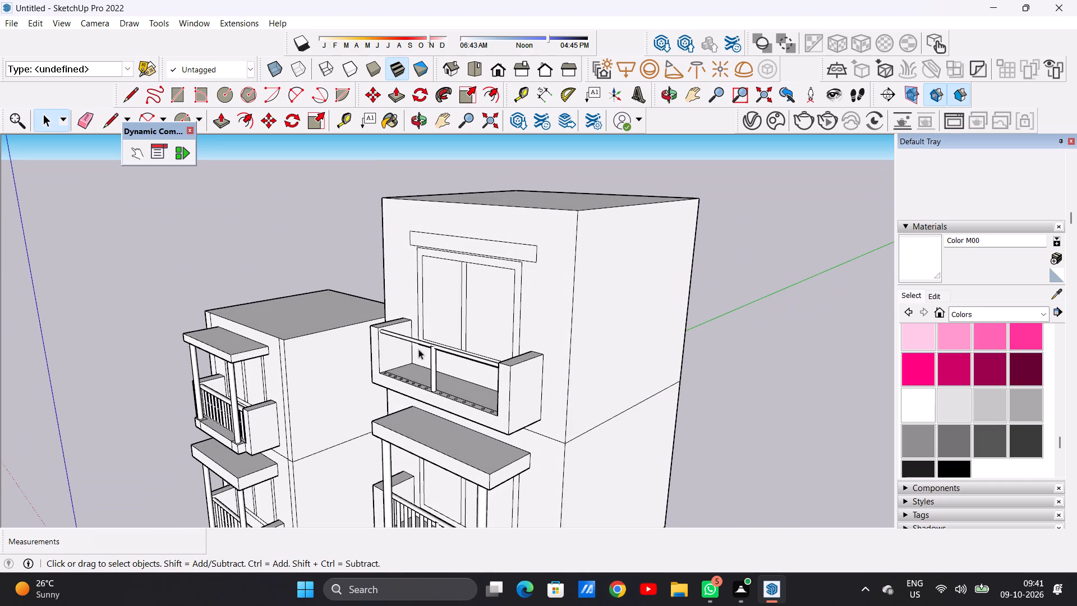
{"action": "middle_click_drag", "start_coordinate": [440, 347], "coordinate": [471, 427]}
{"action": "scroll", "coordinate": [405, 299], "scroll_direction": "down", "scroll_amount": 4}
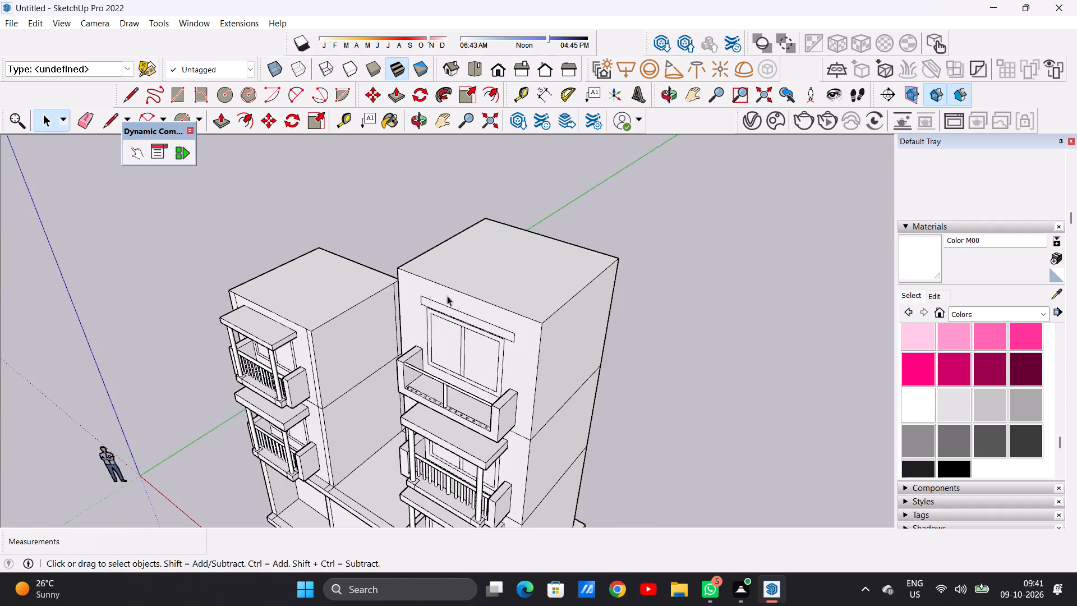
Push/Pull the three small circles nearest the top balcony's right side wall up about 2' to the handrail as round balusters.
{"action": "scroll", "coordinate": [441, 530], "scroll_direction": "up", "scroll_amount": 7}
{"action": "scroll", "coordinate": [497, 367], "scroll_direction": "up", "scroll_amount": 12}
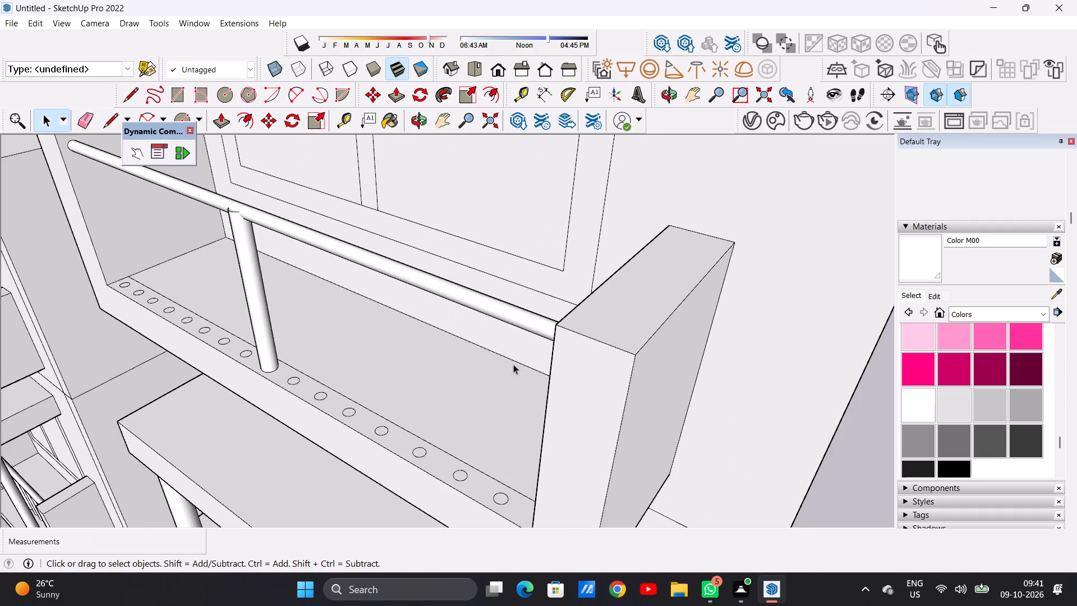
{"action": "scroll", "coordinate": [499, 428], "scroll_direction": "down", "scroll_amount": 4}
{"action": "scroll", "coordinate": [500, 488], "scroll_direction": "up", "scroll_amount": 6}
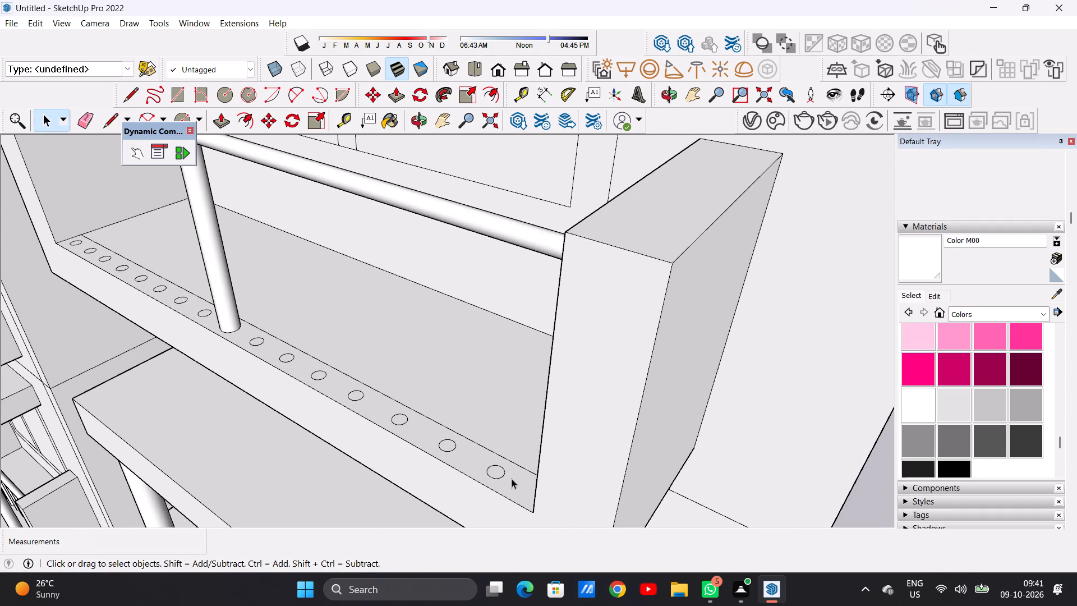
{"action": "key", "text": "p"}
{"action": "scroll", "coordinate": [499, 462], "scroll_direction": "up", "scroll_amount": 6}
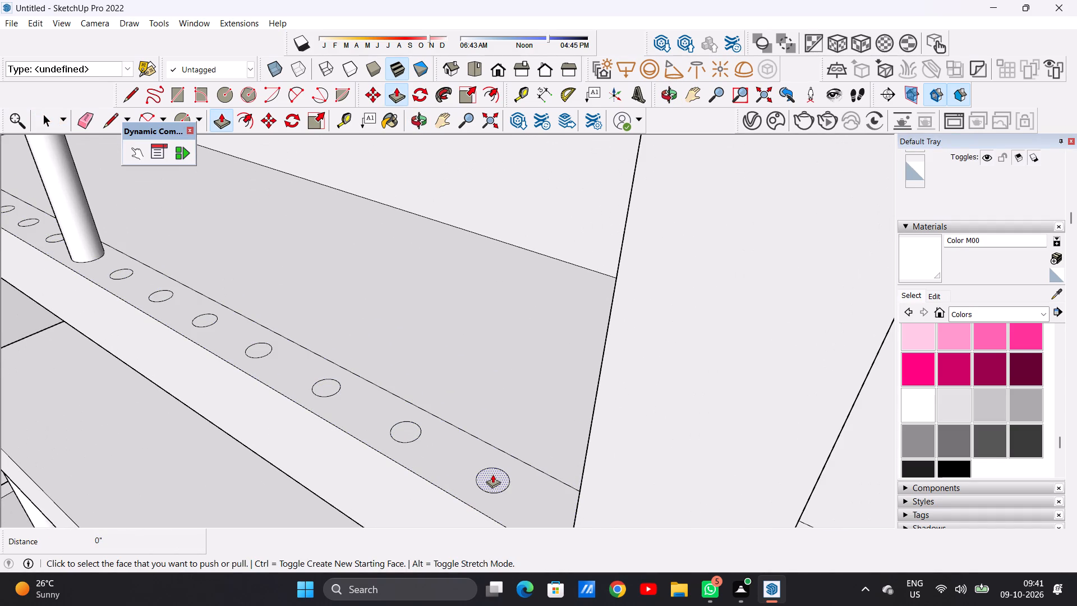
{"action": "left_click", "coordinate": [493, 474]}
{"action": "scroll", "coordinate": [488, 442], "scroll_direction": "down", "scroll_amount": 13}
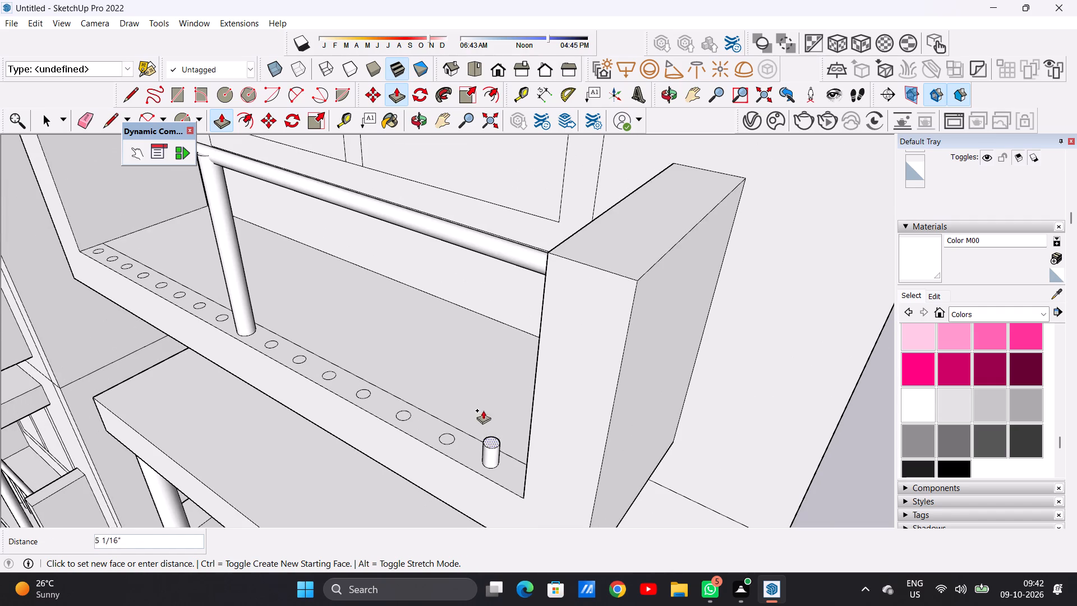
{"action": "scroll", "coordinate": [505, 253], "scroll_direction": "up", "scroll_amount": 4}
{"action": "left_click", "coordinate": [496, 245]}
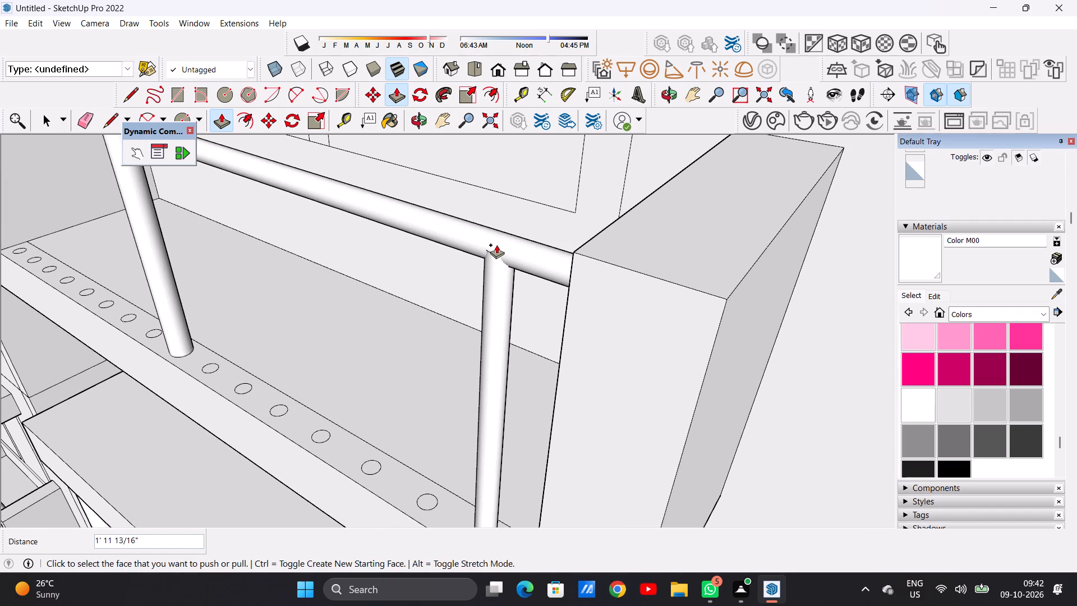
{"action": "left_click", "coordinate": [428, 495]}
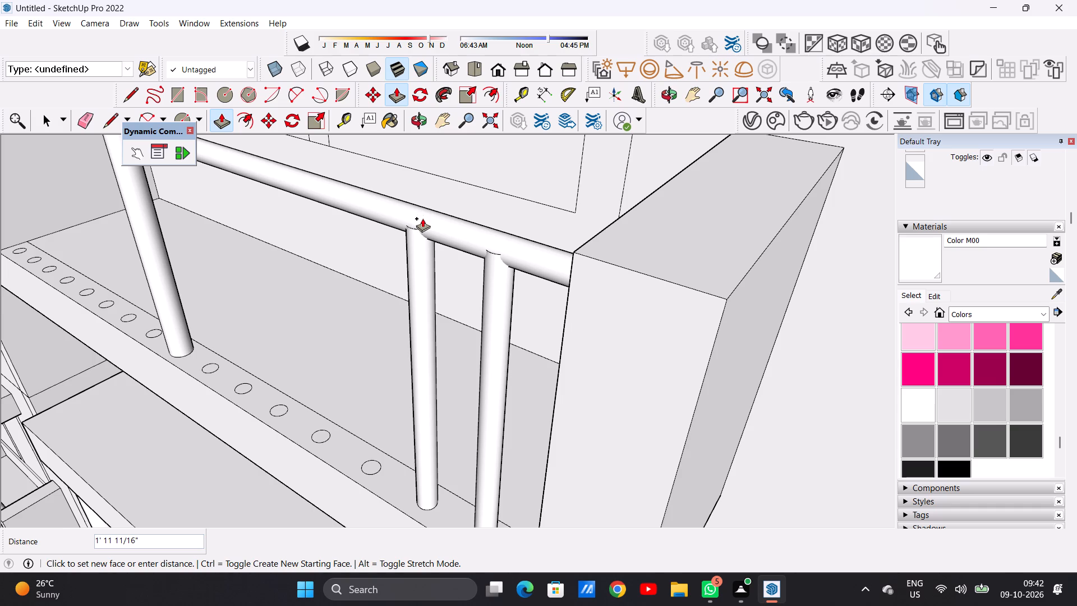
{"action": "left_click", "coordinate": [422, 218]}
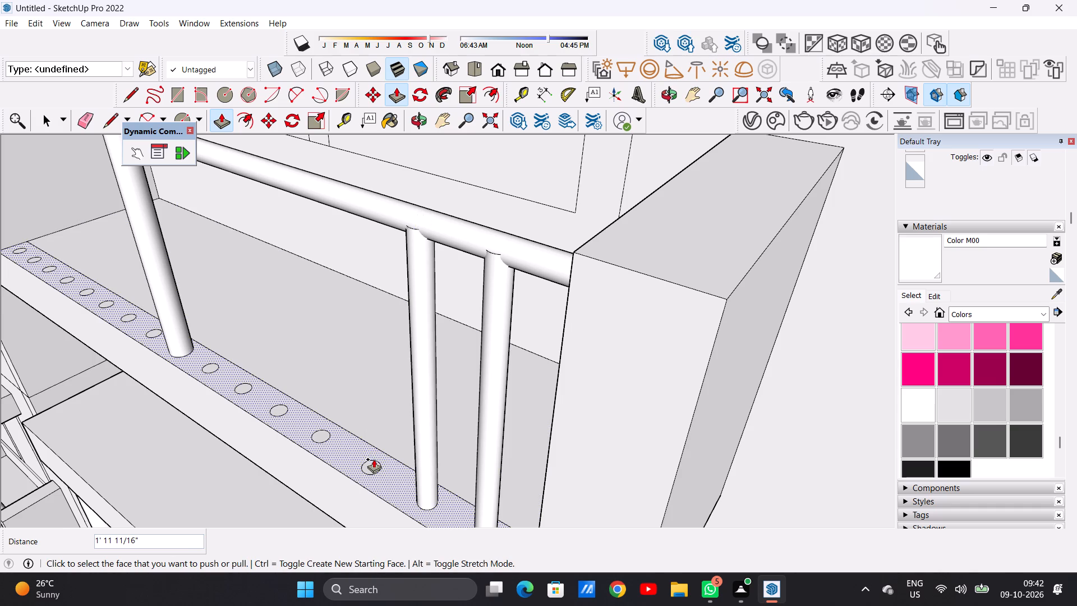
{"action": "left_click", "coordinate": [371, 462]}
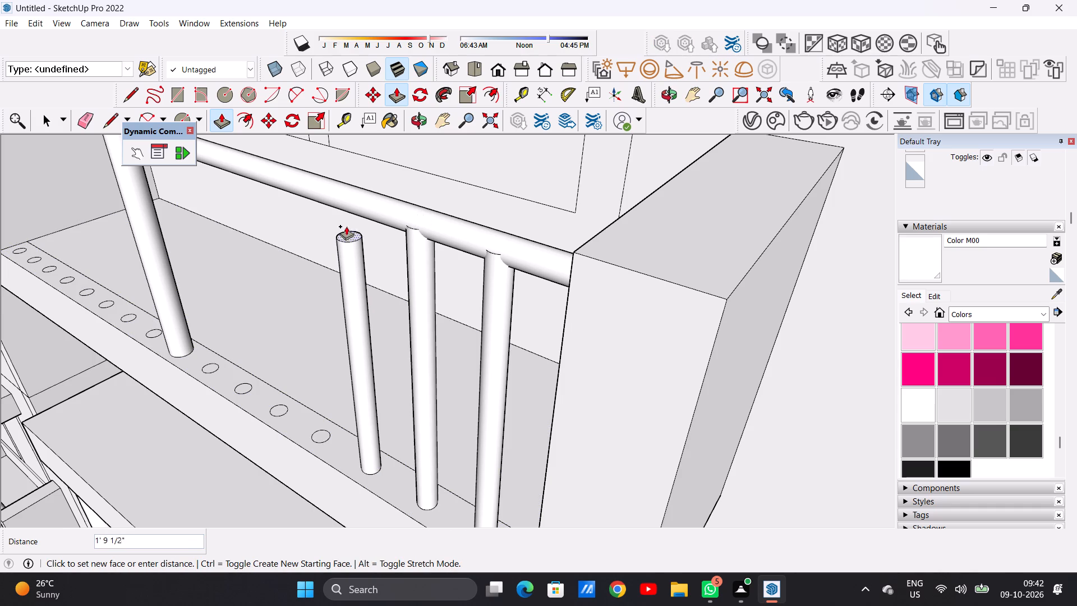
{"action": "left_click", "coordinate": [344, 192]}
Push/Pull the fourth small circle from the right side wall up about 2' to the handrail as another baluster.
{"action": "scroll", "coordinate": [460, 290], "scroll_direction": "down", "scroll_amount": 10}
{"action": "middle_click_drag", "start_coordinate": [359, 338], "coordinate": [489, 325]}
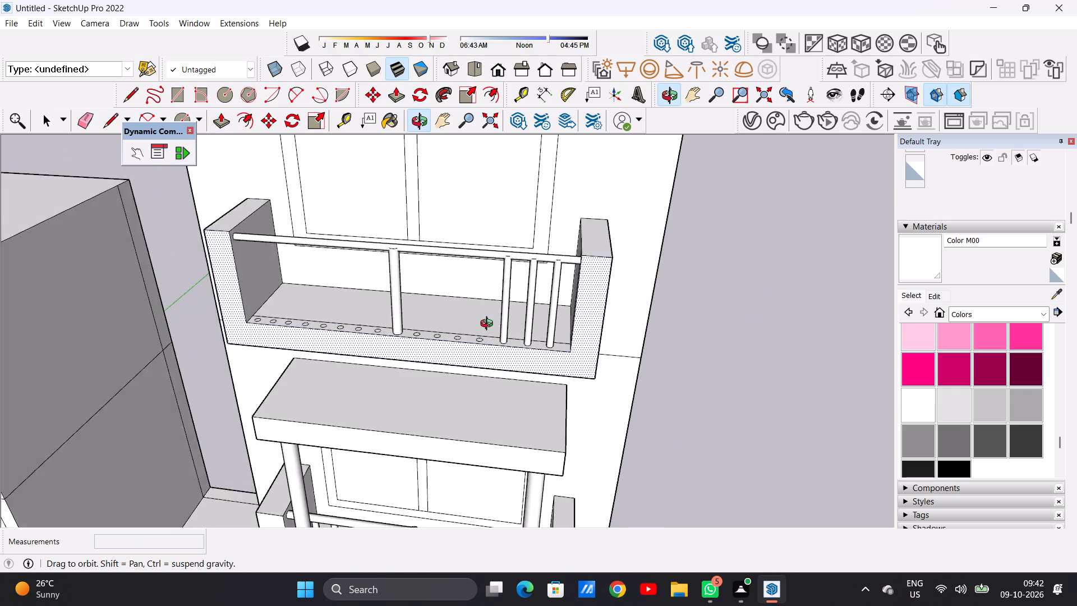
{"action": "middle_click_drag", "start_coordinate": [489, 325], "coordinate": [555, 322]}
{"action": "scroll", "coordinate": [554, 241], "scroll_direction": "up", "scroll_amount": 11}
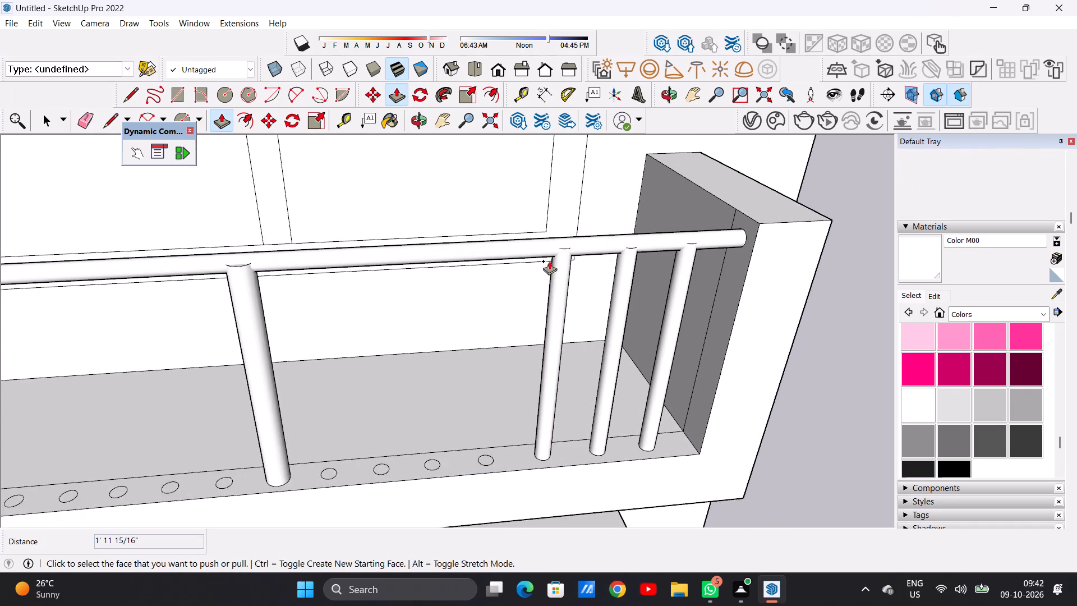
{"action": "left_click", "coordinate": [484, 475]}
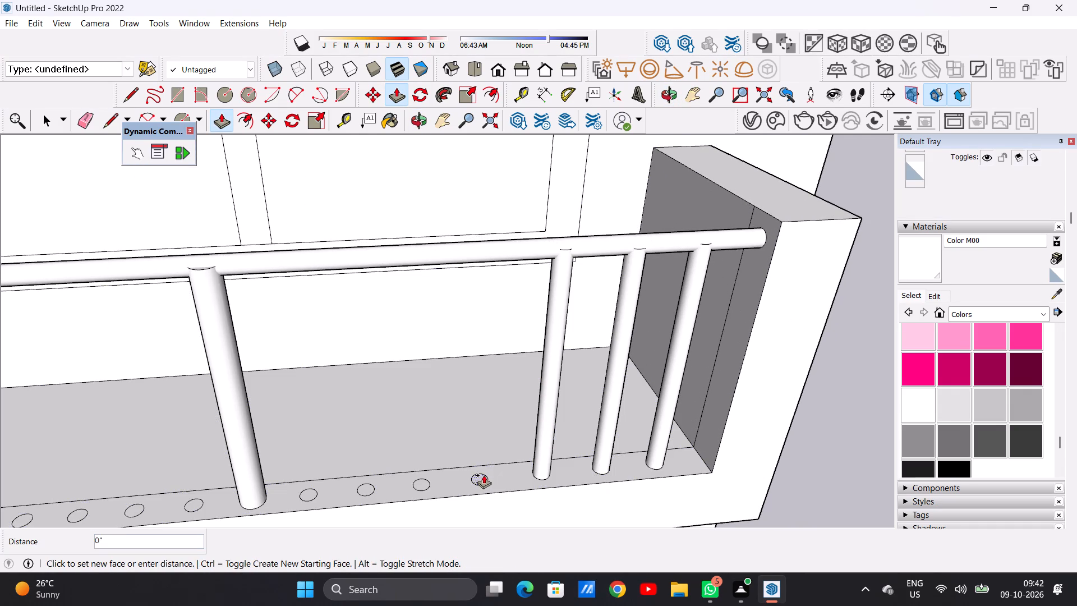
{"action": "left_click", "coordinate": [485, 249]}
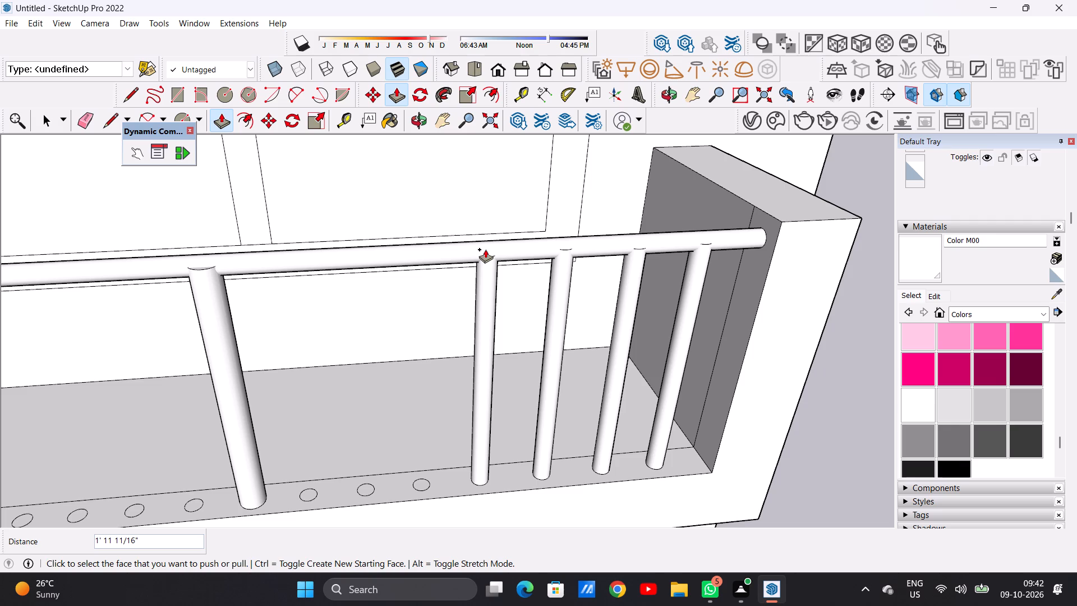
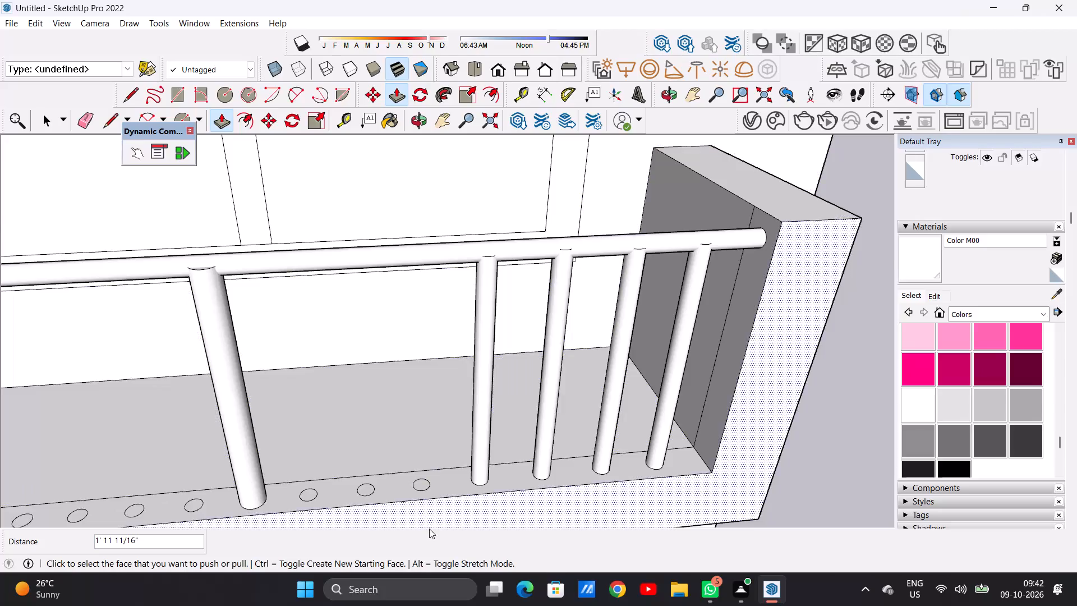
Push/Pull the base circle nearest the four finished balusters up about 1' 11 3/4" to the balcony handrail.
{"action": "scroll", "coordinate": [424, 520], "scroll_direction": "up", "scroll_amount": 6}
{"action": "left_click", "coordinate": [418, 457]}
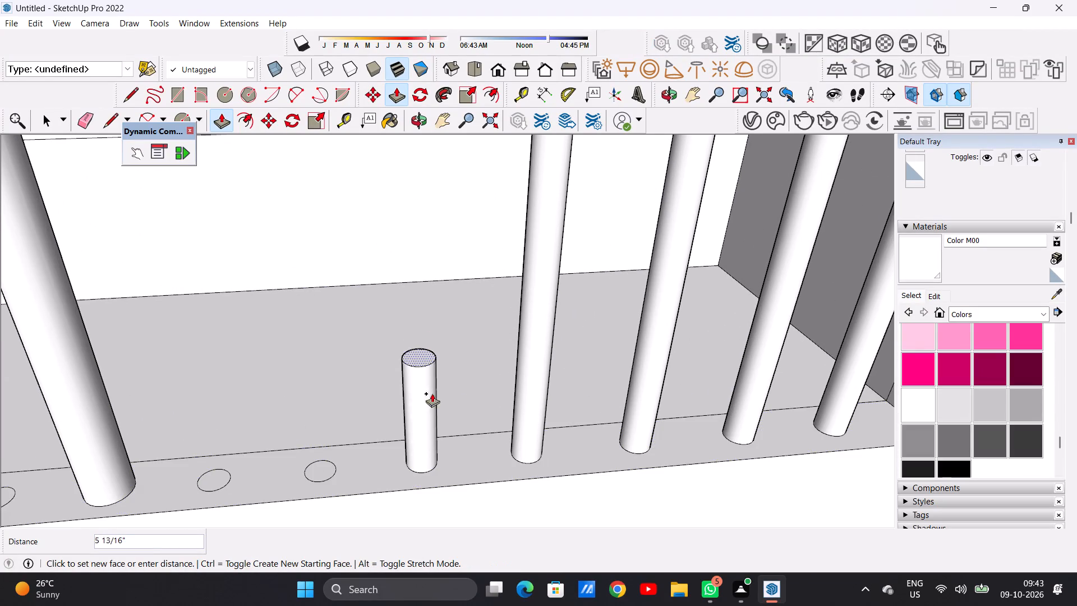
{"action": "scroll", "coordinate": [440, 425], "scroll_direction": "down", "scroll_amount": 15}
{"action": "scroll", "coordinate": [422, 290], "scroll_direction": "up", "scroll_amount": 8}
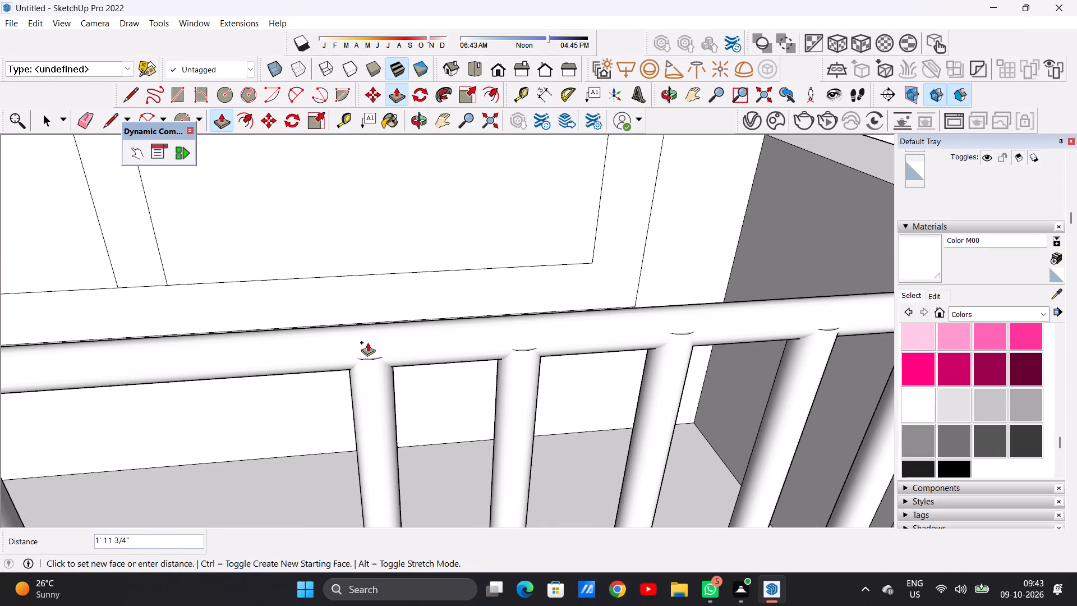
{"action": "left_click", "coordinate": [367, 342]}
Extrude the middle circle between the thick post and the finished balusters about 1' 11 9/16" up to the handrail.
{"action": "scroll", "coordinate": [453, 353], "scroll_direction": "down", "scroll_amount": 16}
{"action": "middle_click_drag", "start_coordinate": [378, 425], "coordinate": [257, 437]}
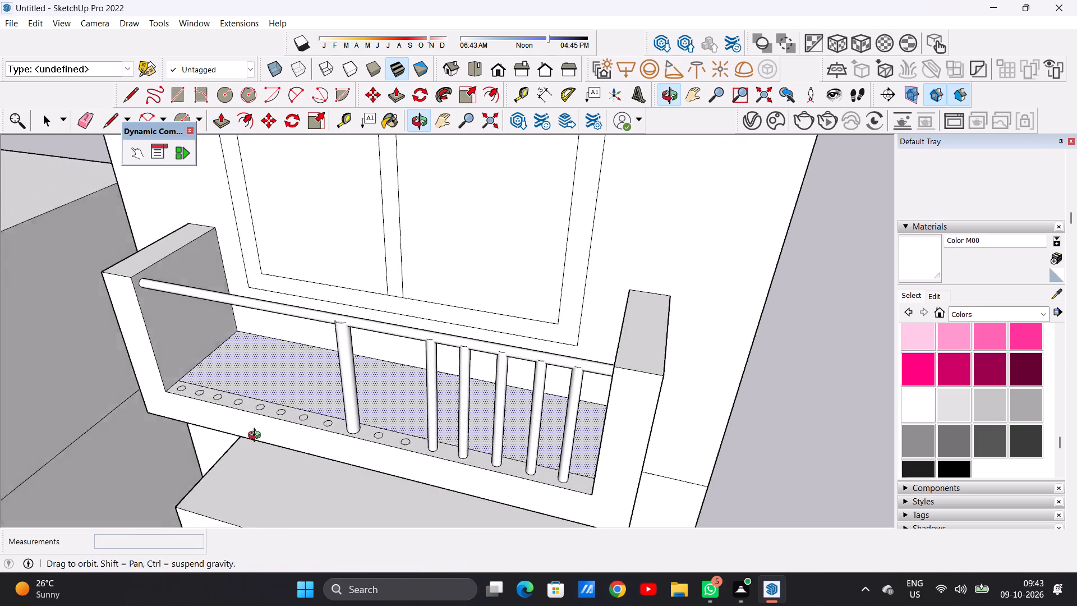
{"action": "middle_click_drag", "start_coordinate": [257, 437], "coordinate": [185, 458]}
{"action": "scroll", "coordinate": [455, 316], "scroll_direction": "up", "scroll_amount": 6}
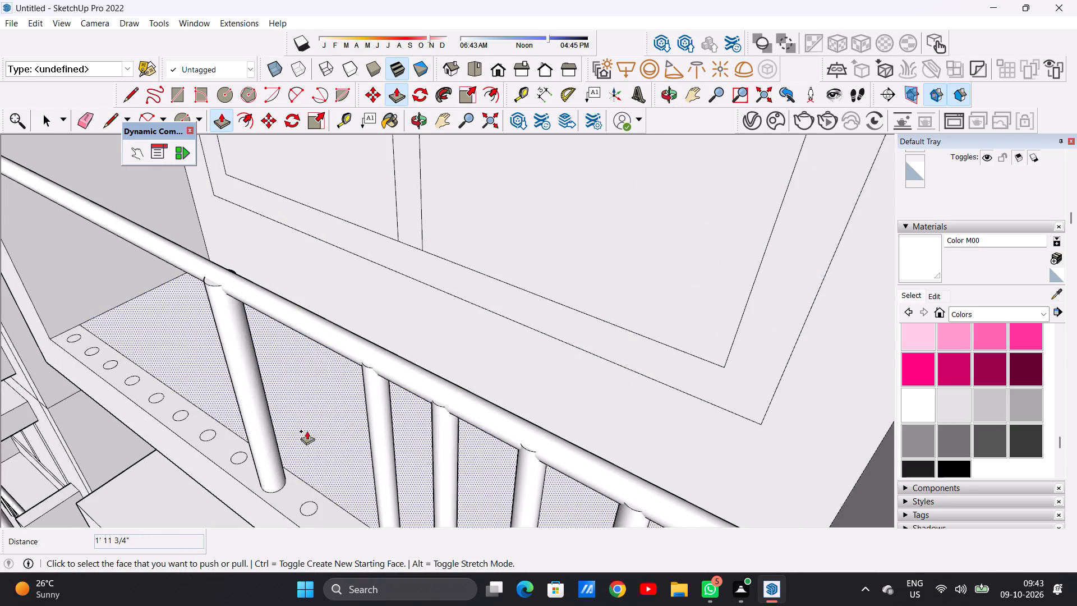
{"action": "scroll", "coordinate": [310, 427], "scroll_direction": "down", "scroll_amount": 6}
{"action": "scroll", "coordinate": [329, 466], "scroll_direction": "up", "scroll_amount": 6}
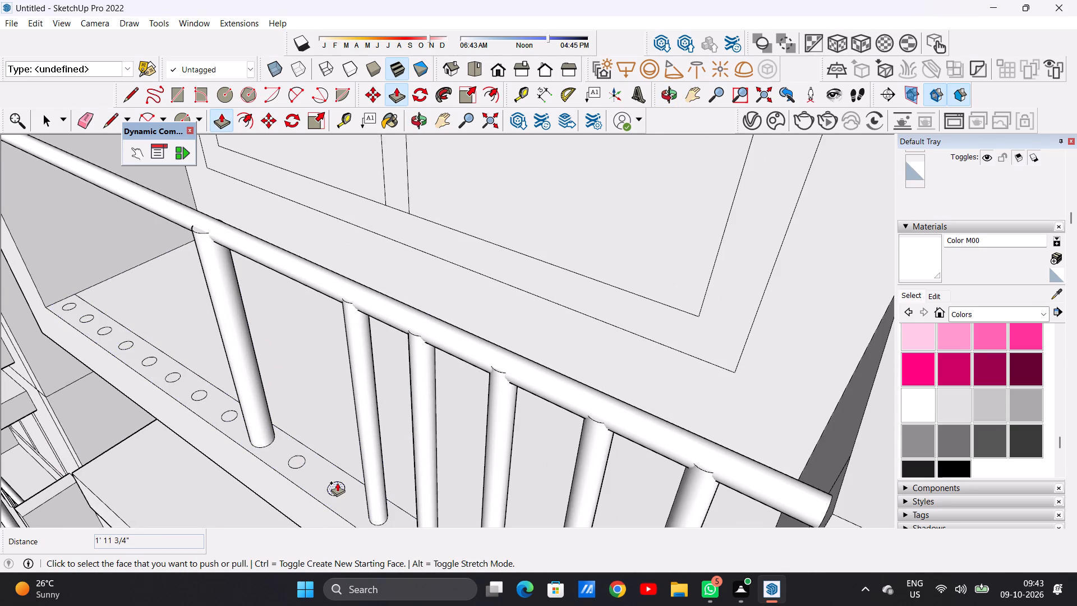
{"action": "left_click", "coordinate": [337, 483]}
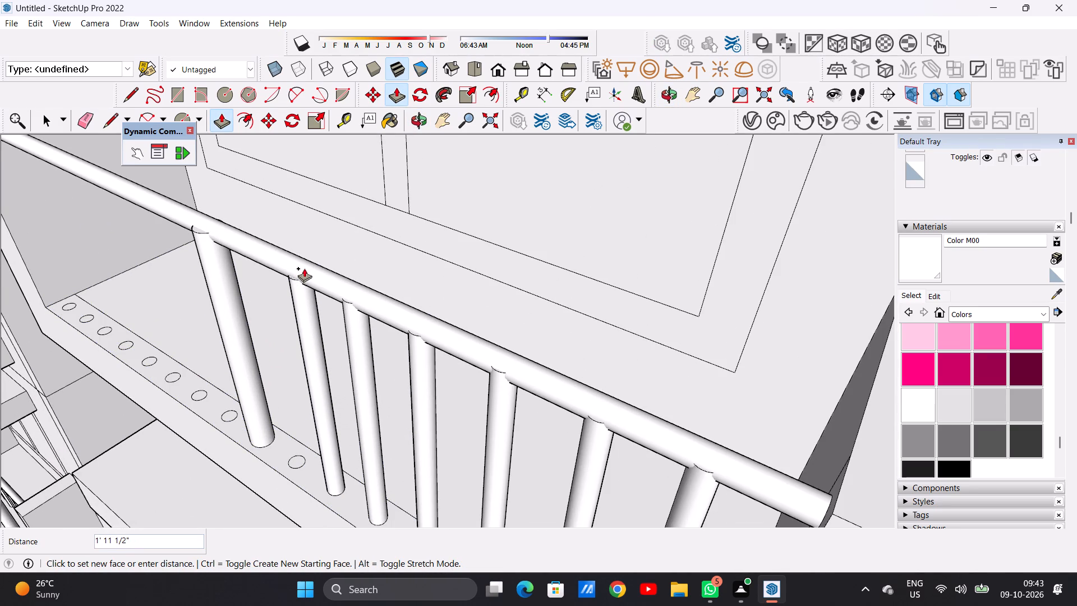
{"action": "left_click", "coordinate": [304, 268]}
Extrude the remaining circle beside the thick post about 1' 11 9/16" to the handrail, completing the balusters on that side.
{"action": "scroll", "coordinate": [315, 318], "scroll_direction": "down", "scroll_amount": 7}
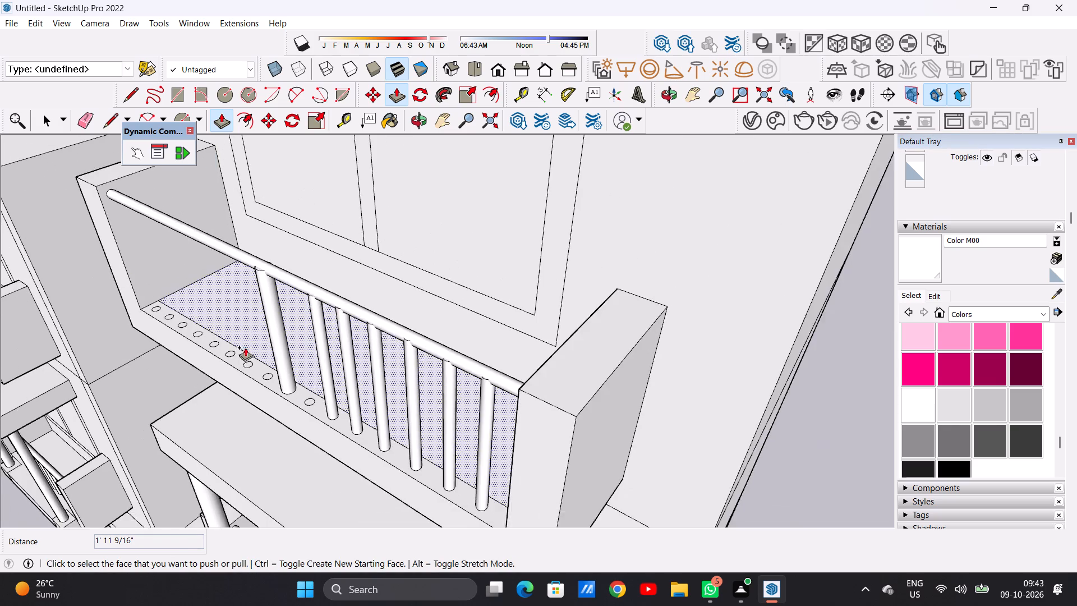
{"action": "middle_click_drag", "start_coordinate": [251, 348], "coordinate": [540, 323]}
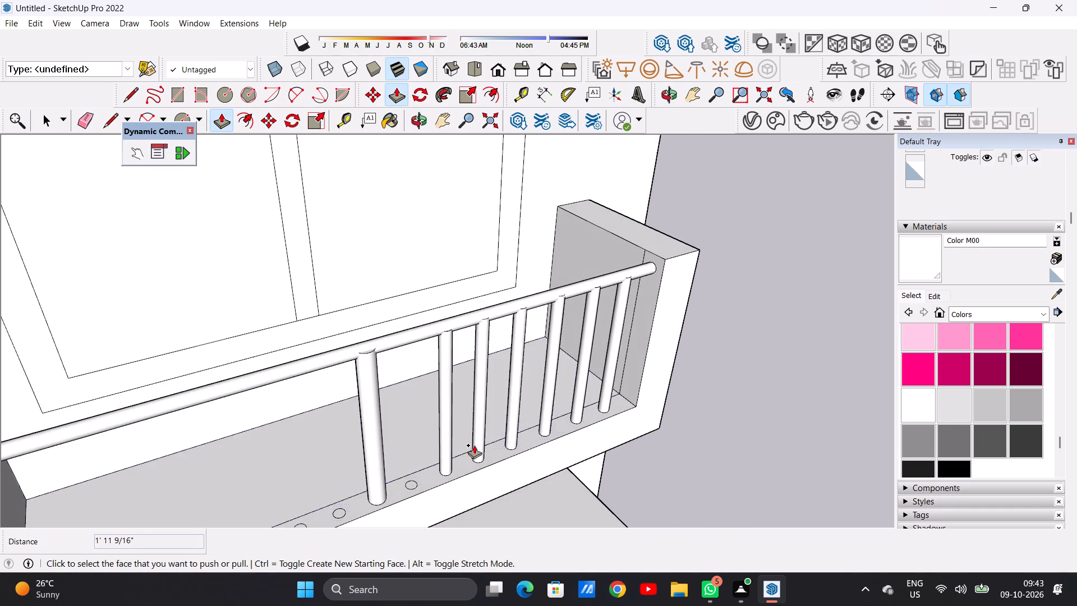
{"action": "scroll", "coordinate": [409, 470], "scroll_direction": "up", "scroll_amount": 13}
{"action": "left_click", "coordinate": [416, 507]}
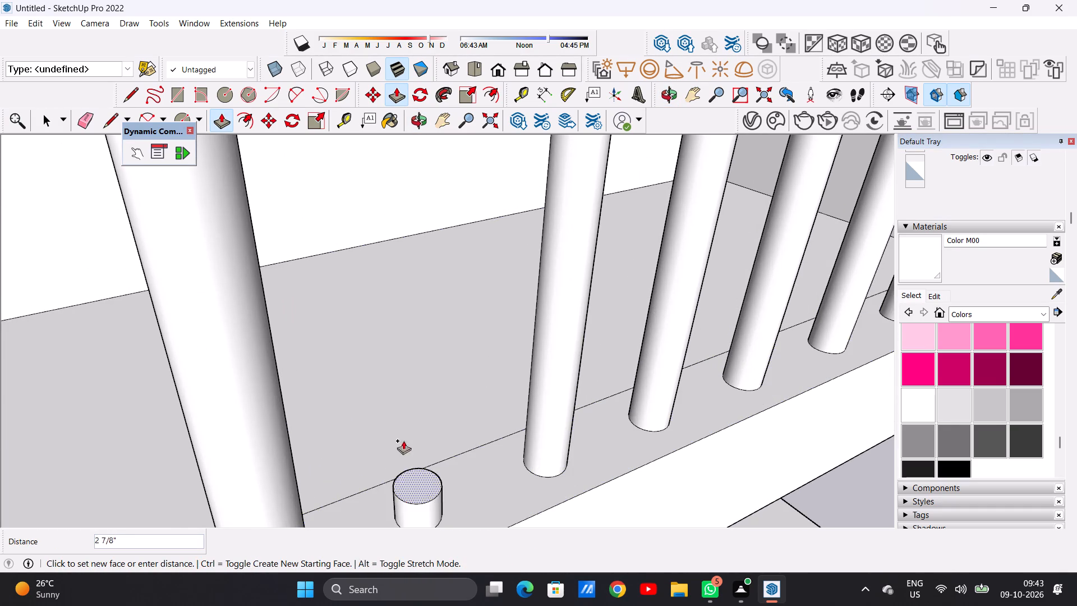
{"action": "scroll", "coordinate": [384, 408], "scroll_direction": "down", "scroll_amount": 17}
{"action": "scroll", "coordinate": [378, 310], "scroll_direction": "up", "scroll_amount": 10}
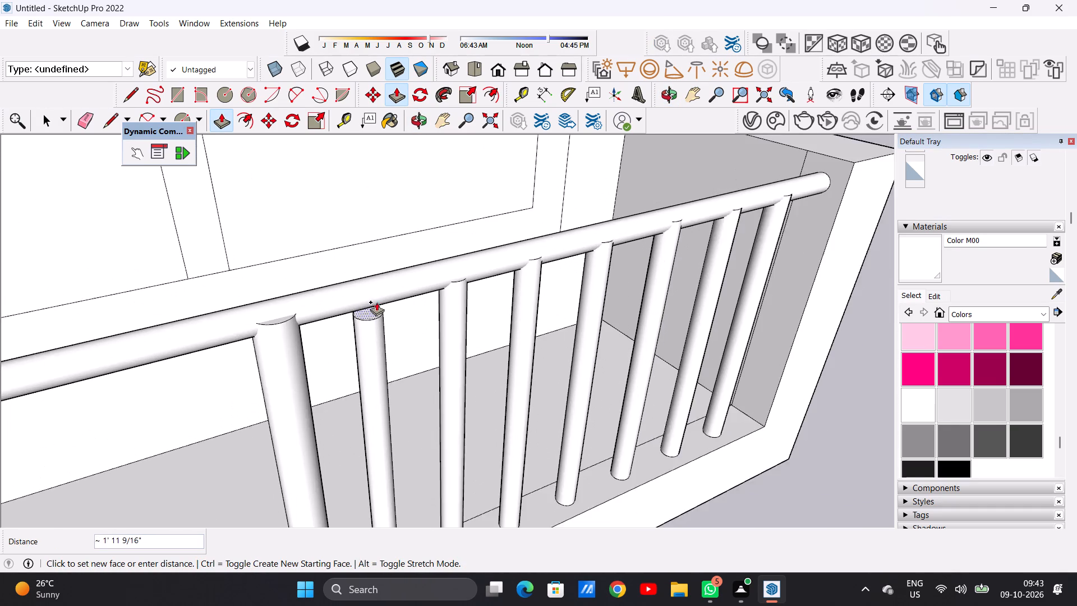
{"action": "scroll", "coordinate": [376, 302], "scroll_direction": "up", "scroll_amount": 1}
{"action": "left_click", "coordinate": [365, 293]}
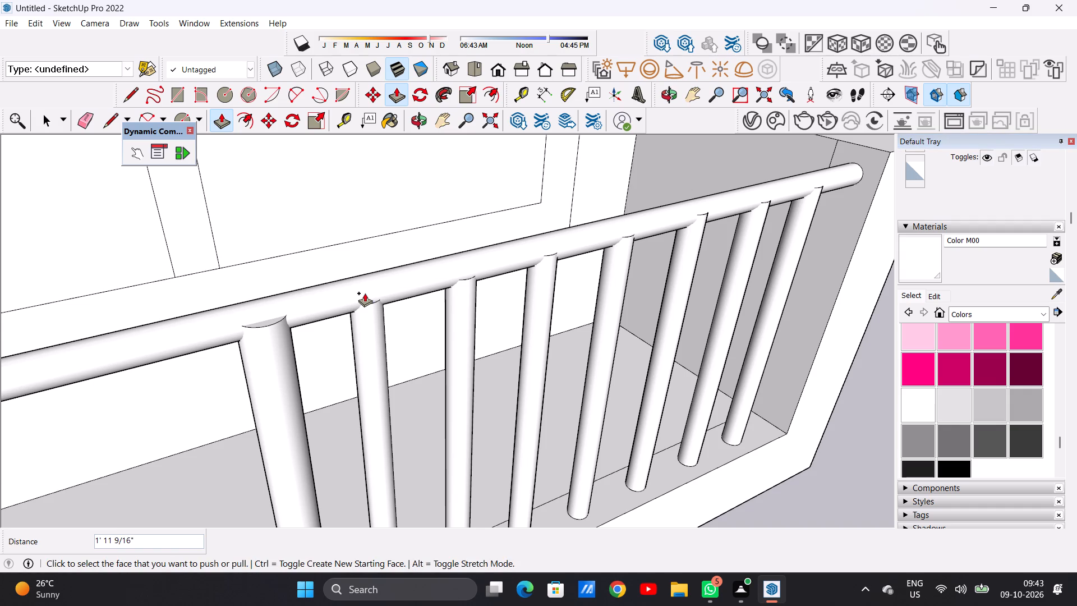
Extrude the first circle on the unfinished side of the thick post about 1' 11 7/16" up to the handrail.
{"action": "scroll", "coordinate": [453, 386], "scroll_direction": "down", "scroll_amount": 5}
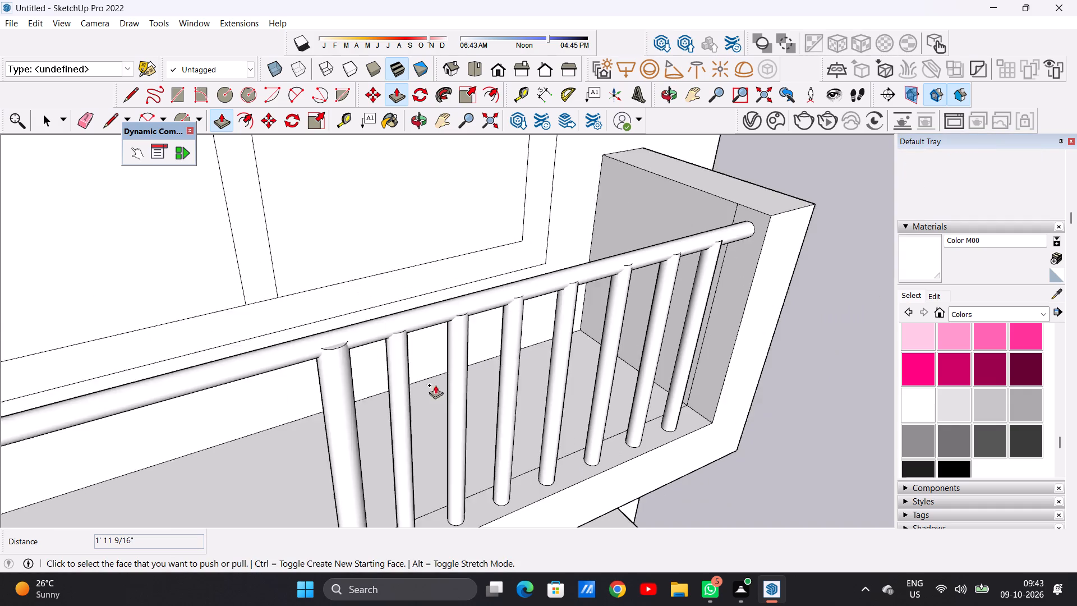
{"action": "scroll", "coordinate": [402, 359], "scroll_direction": "down", "scroll_amount": 11}
{"action": "middle_click_drag", "start_coordinate": [382, 374], "coordinate": [217, 389]}
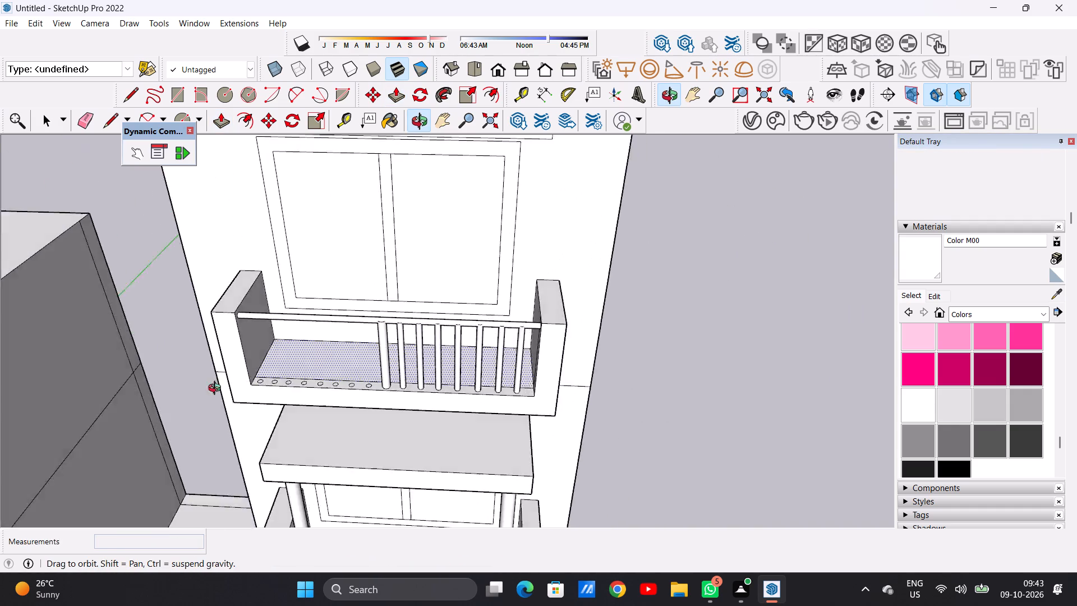
{"action": "middle_click_drag", "start_coordinate": [217, 389], "coordinate": [120, 399]}
{"action": "scroll", "coordinate": [383, 304], "scroll_direction": "up", "scroll_amount": 13}
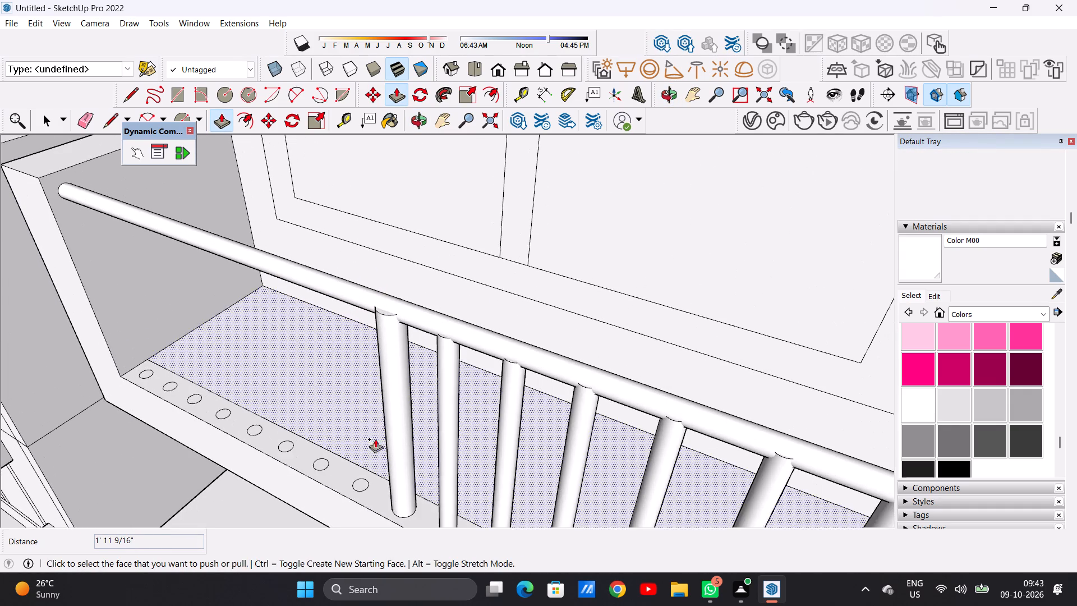
{"action": "left_click", "coordinate": [365, 481]}
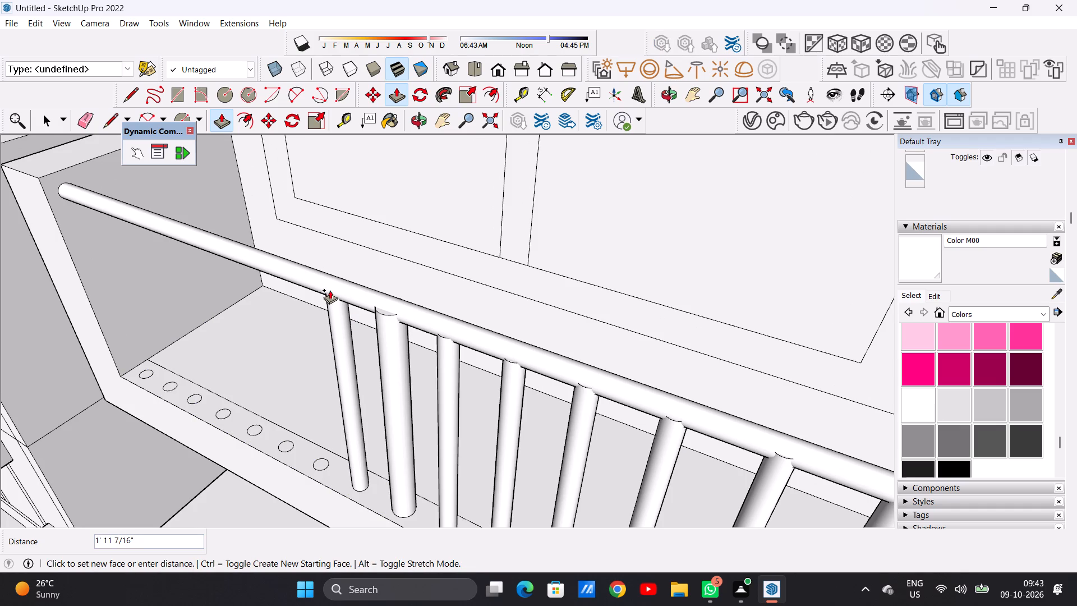
{"action": "left_click", "coordinate": [330, 290]}
{"action": "scroll", "coordinate": [374, 374], "scroll_direction": "down", "scroll_amount": 4}
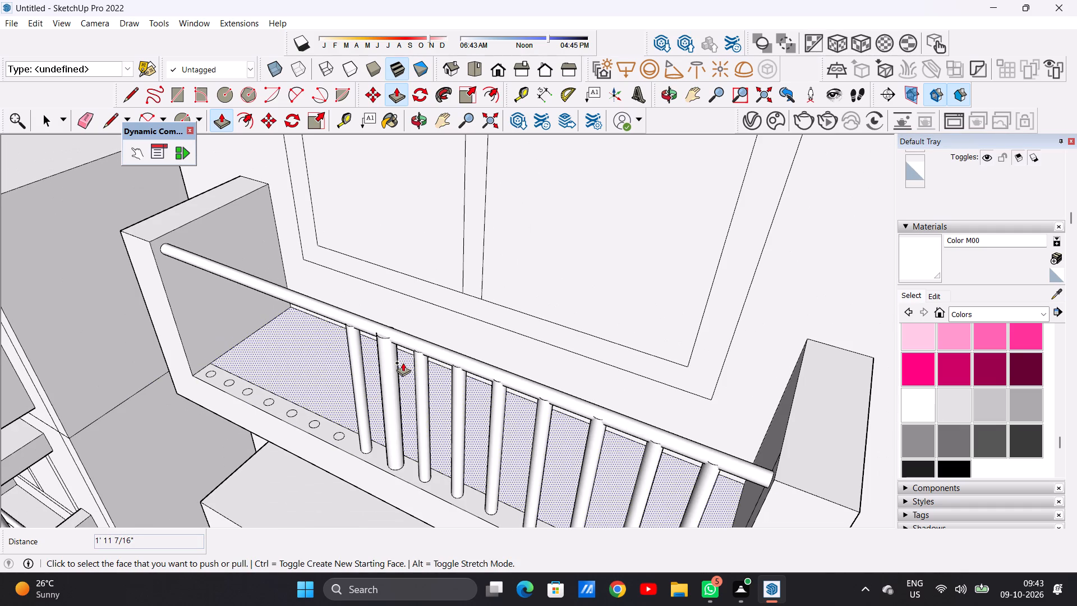
{"action": "key", "text": "space"}
Push/Pull the second circle beyond the thick post about 1' 11 3/8" up to the handrail.
{"action": "scroll", "coordinate": [396, 381], "scroll_direction": "down", "scroll_amount": 15}
{"action": "middle_click_drag", "start_coordinate": [379, 364], "coordinate": [506, 339]}
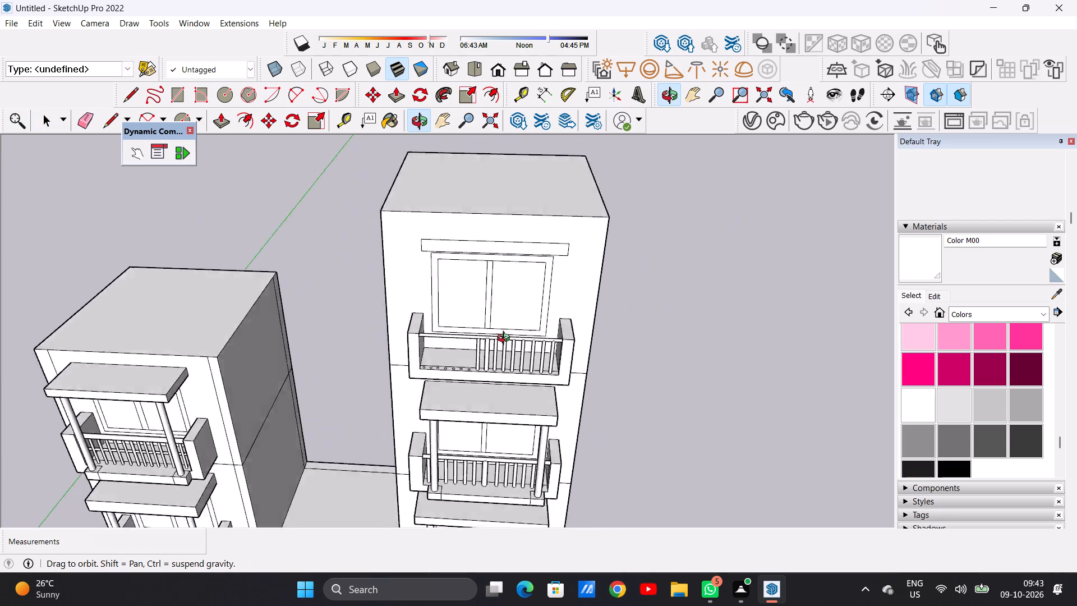
{"action": "middle_click_drag", "start_coordinate": [506, 339], "coordinate": [597, 364]}
{"action": "scroll", "coordinate": [499, 378], "scroll_direction": "up", "scroll_amount": 13}
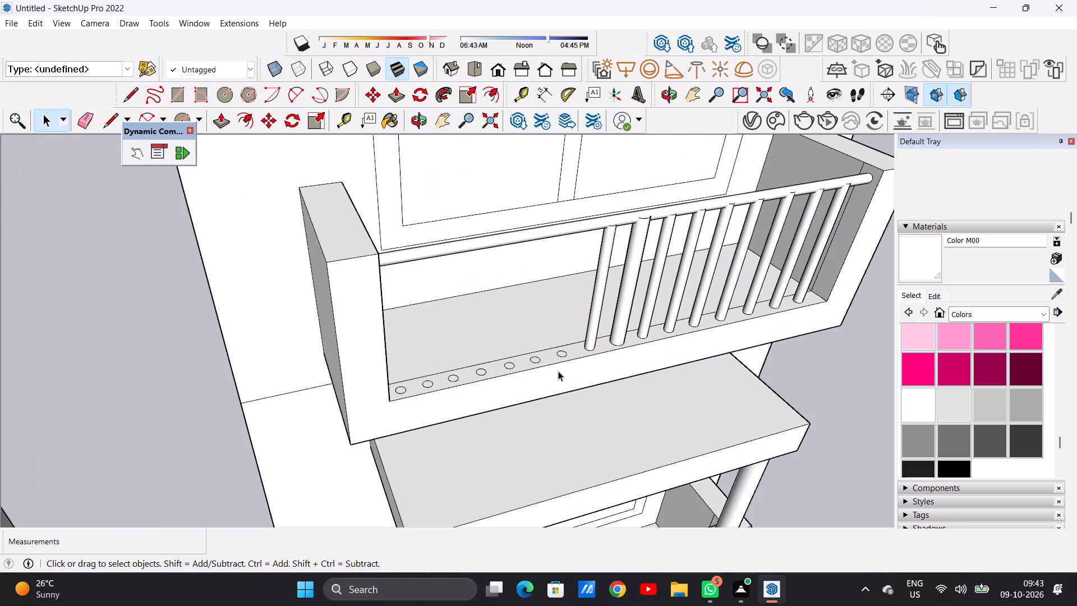
{"action": "scroll", "coordinate": [494, 364], "scroll_direction": "down", "scroll_amount": 3}
{"action": "scroll", "coordinate": [634, 278], "scroll_direction": "up", "scroll_amount": 5}
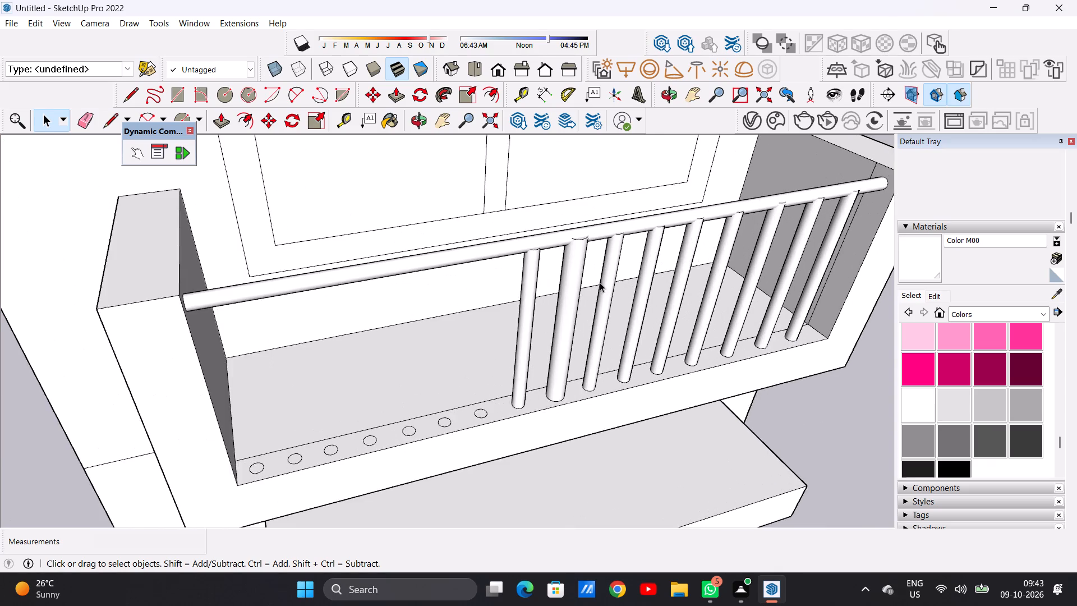
{"action": "scroll", "coordinate": [544, 270], "scroll_direction": "up", "scroll_amount": 3}
{"action": "key", "text": "p"}
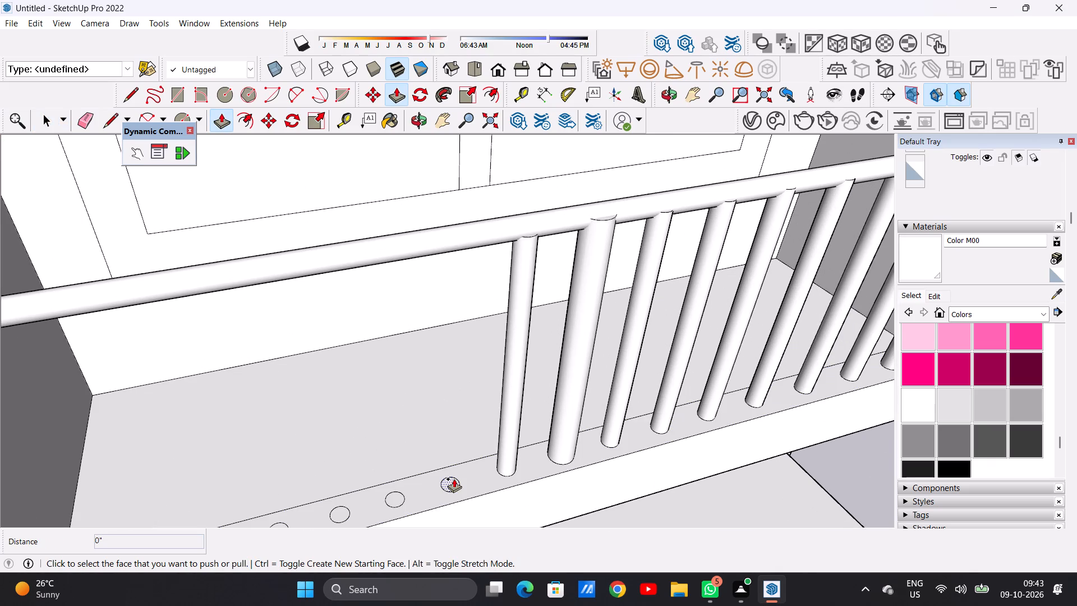
{"action": "left_click", "coordinate": [454, 479]}
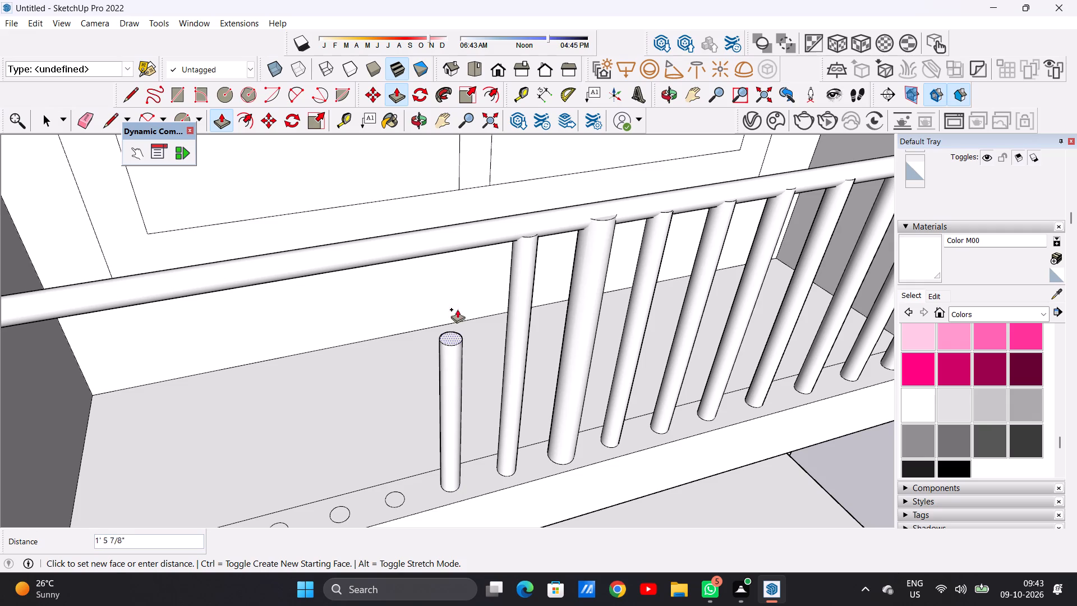
{"action": "middle_click_drag", "start_coordinate": [445, 357], "coordinate": [399, 276]}
{"action": "scroll", "coordinate": [370, 353], "scroll_direction": "down", "scroll_amount": 7}
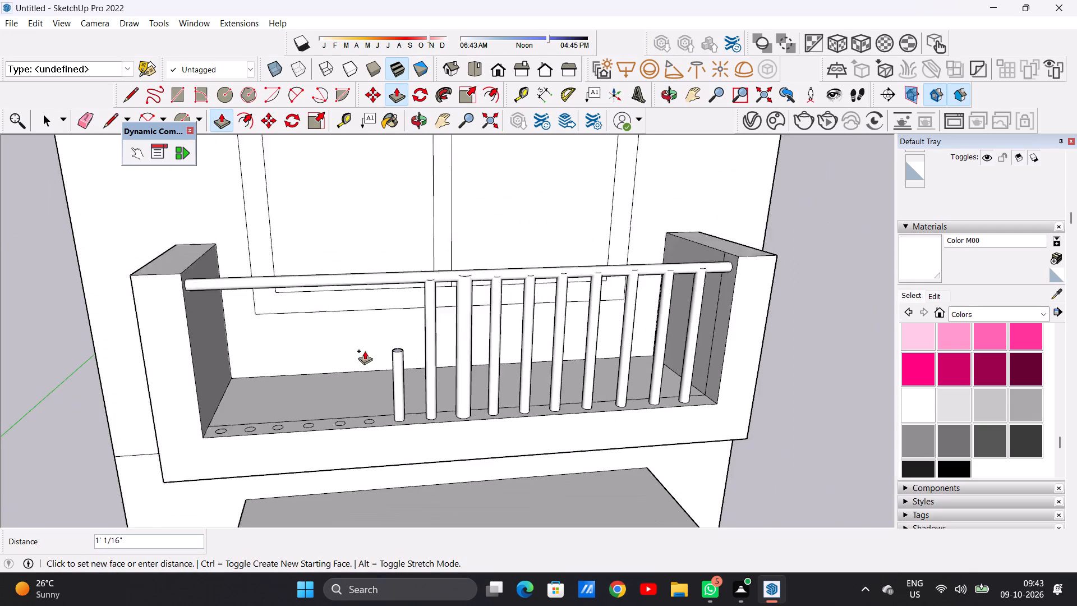
{"action": "scroll", "coordinate": [409, 279], "scroll_direction": "up", "scroll_amount": 9}
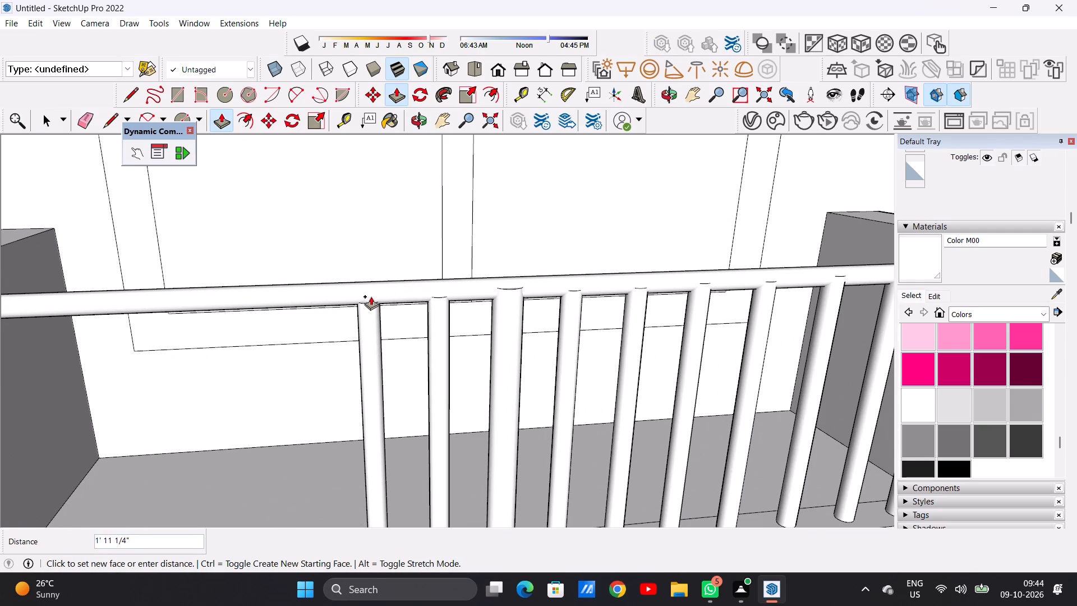
{"action": "left_click", "coordinate": [371, 296]}
Extrude the third circle beyond the thick post about 1' 11 11/16" up to the handrail.
{"action": "scroll", "coordinate": [440, 344], "scroll_direction": "down", "scroll_amount": 7}
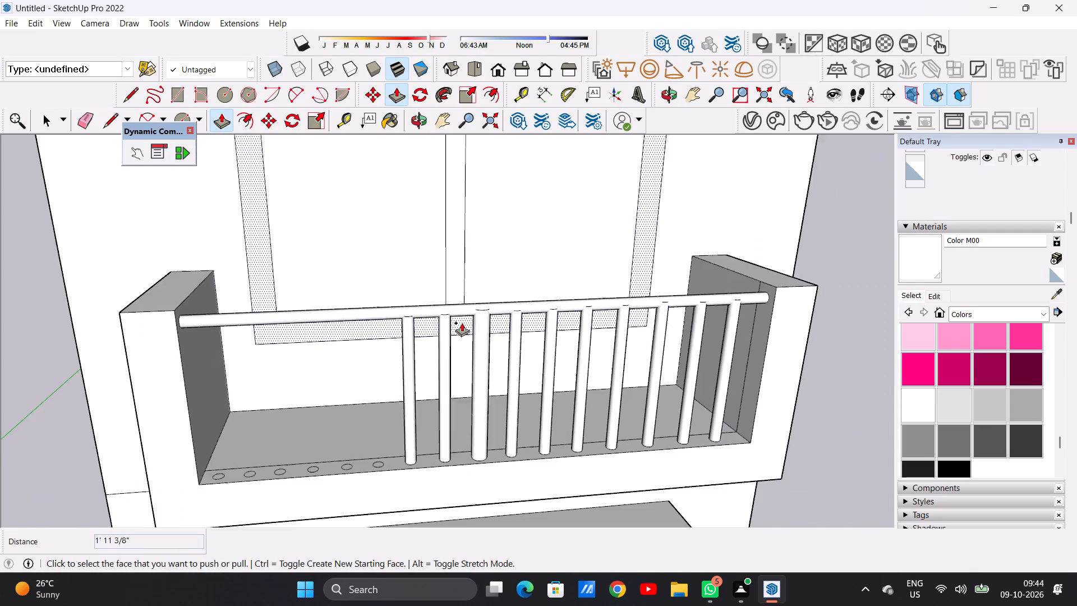
{"action": "scroll", "coordinate": [462, 323], "scroll_direction": "down", "scroll_amount": 1}
{"action": "middle_click_drag", "start_coordinate": [445, 388], "coordinate": [264, 464]}
{"action": "scroll", "coordinate": [393, 347], "scroll_direction": "up", "scroll_amount": 7}
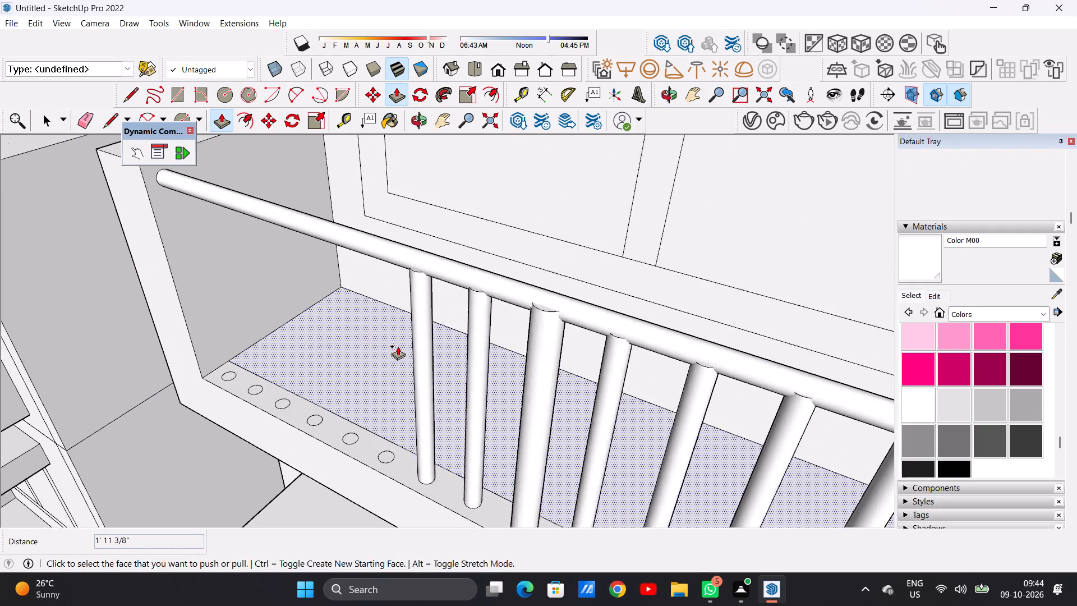
{"action": "scroll", "coordinate": [398, 346], "scroll_direction": "up", "scroll_amount": 1}
{"action": "left_click", "coordinate": [386, 486]}
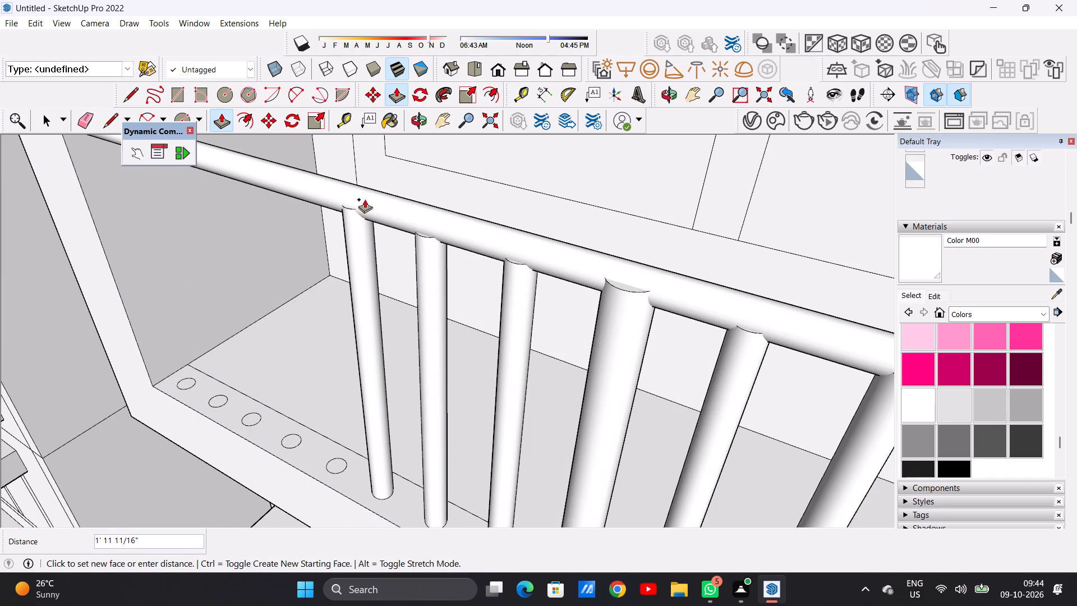
{"action": "left_click", "coordinate": [365, 199]}
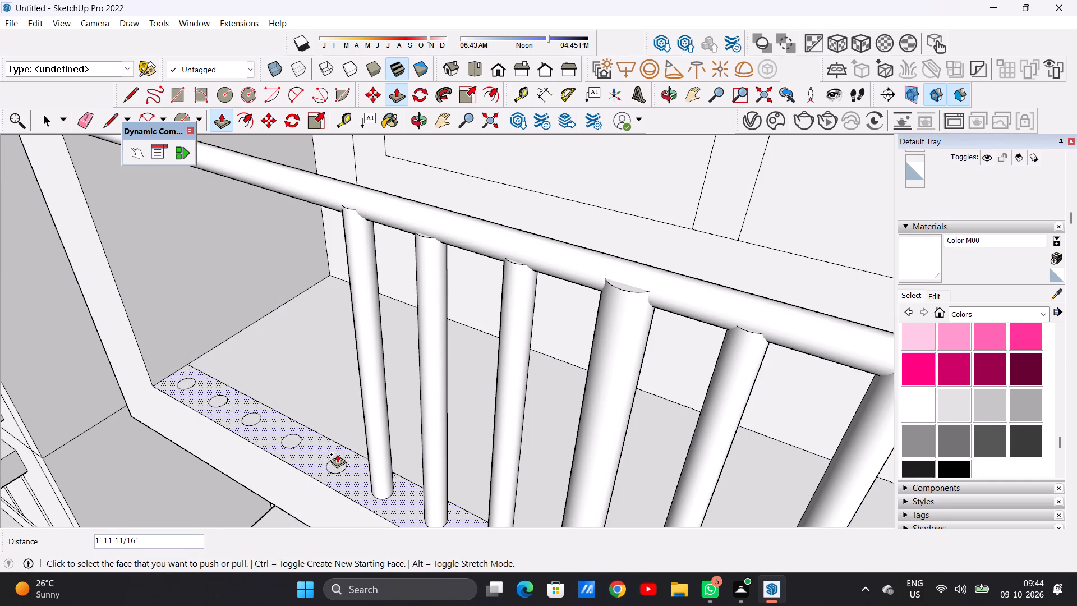
Extrude the next two base circles in the row up to the handrail, about 1' 11 3/4" and 1' 11 9/16".
{"action": "left_click", "coordinate": [335, 461]}
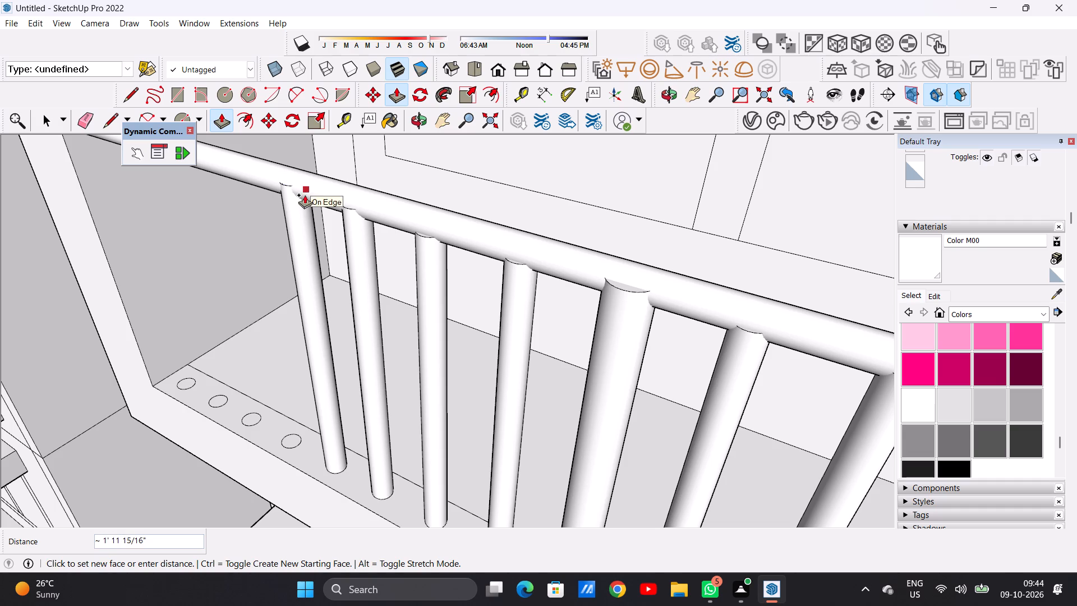
{"action": "left_click", "coordinate": [305, 195]}
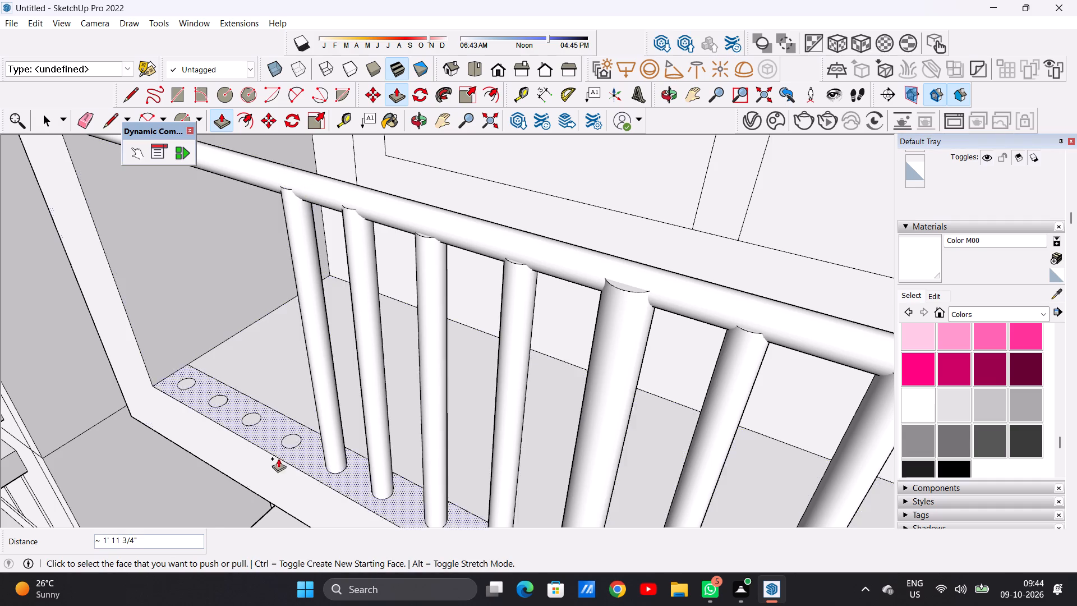
{"action": "scroll", "coordinate": [294, 435], "scroll_direction": "up", "scroll_amount": 7}
{"action": "left_click", "coordinate": [291, 441]}
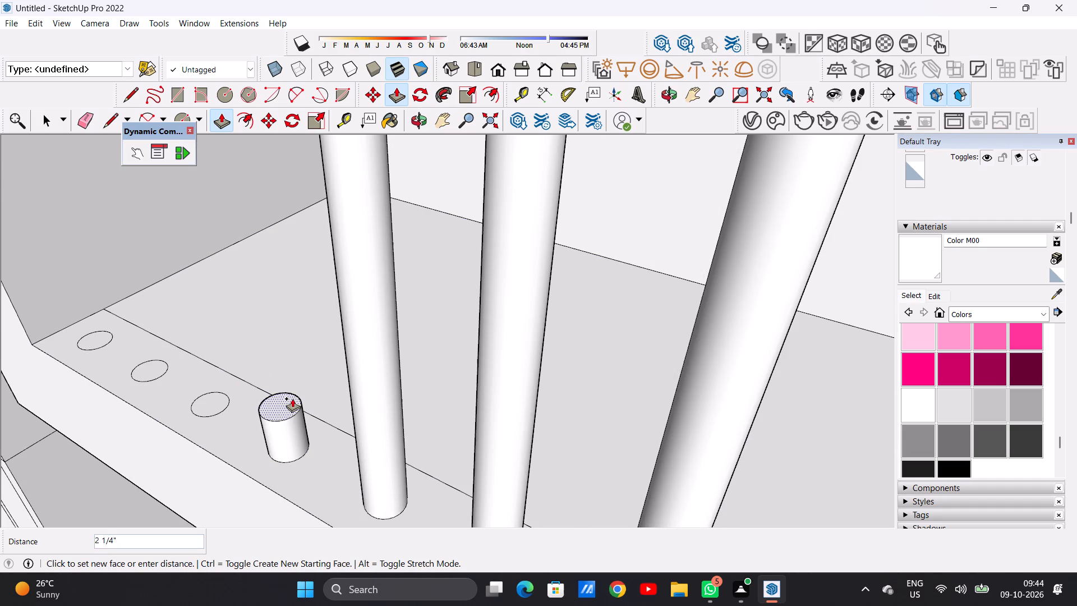
{"action": "scroll", "coordinate": [295, 407], "scroll_direction": "down", "scroll_amount": 12}
{"action": "scroll", "coordinate": [274, 255], "scroll_direction": "up", "scroll_amount": 6}
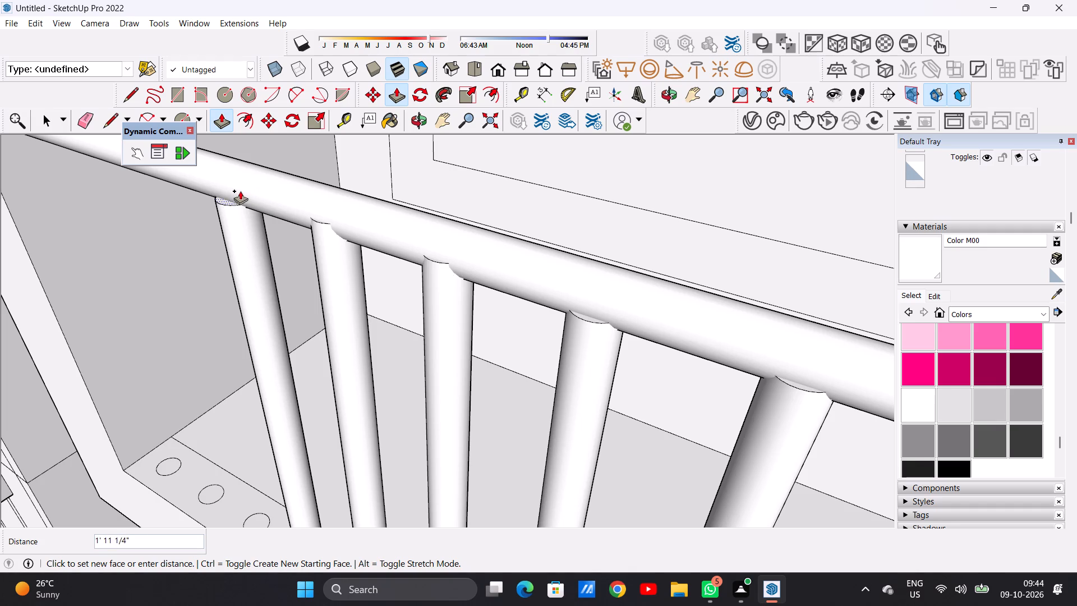
{"action": "left_click", "coordinate": [241, 183]}
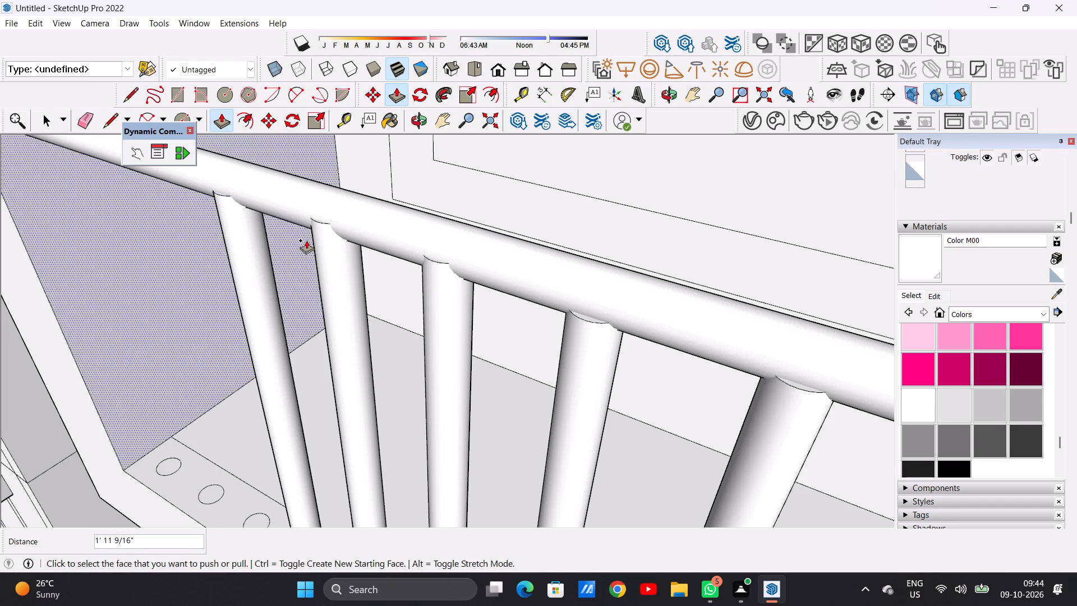
Extrude the nearest of the three remaining base circles about 1' 11 7/16" up to the handrail.
{"action": "scroll", "coordinate": [435, 265], "scroll_direction": "down", "scroll_amount": 10}
{"action": "middle_click_drag", "start_coordinate": [317, 319], "coordinate": [558, 269]}
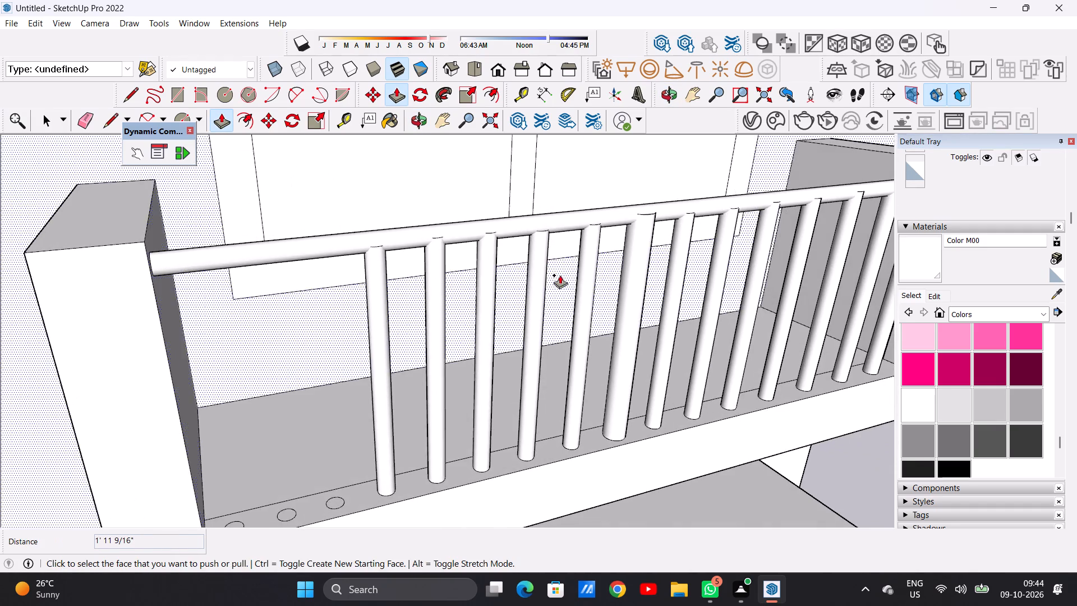
{"action": "scroll", "coordinate": [568, 277], "scroll_direction": "down", "scroll_amount": 7}
{"action": "scroll", "coordinate": [488, 318], "scroll_direction": "up", "scroll_amount": 6}
{"action": "scroll", "coordinate": [468, 369], "scroll_direction": "up", "scroll_amount": 6}
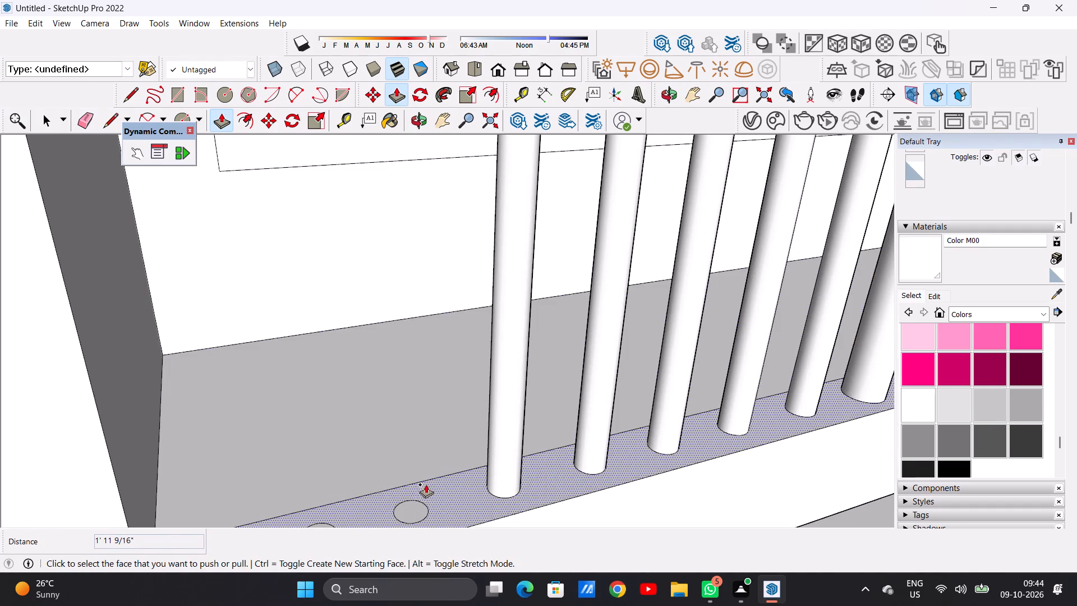
{"action": "left_click", "coordinate": [411, 506]}
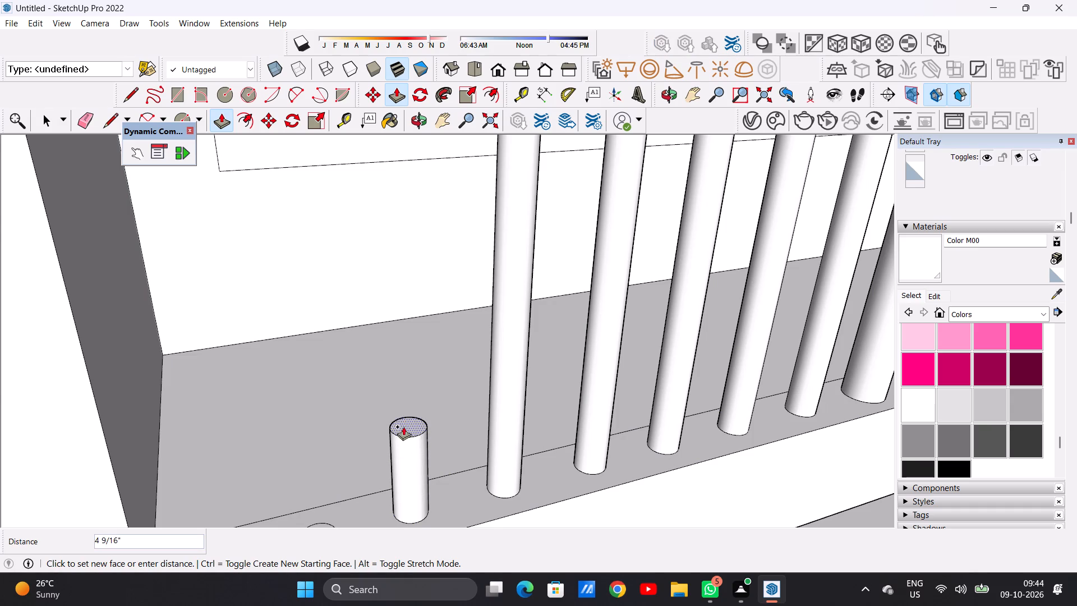
{"action": "scroll", "coordinate": [403, 428], "scroll_direction": "down", "scroll_amount": 12}
{"action": "scroll", "coordinate": [415, 279], "scroll_direction": "up", "scroll_amount": 7}
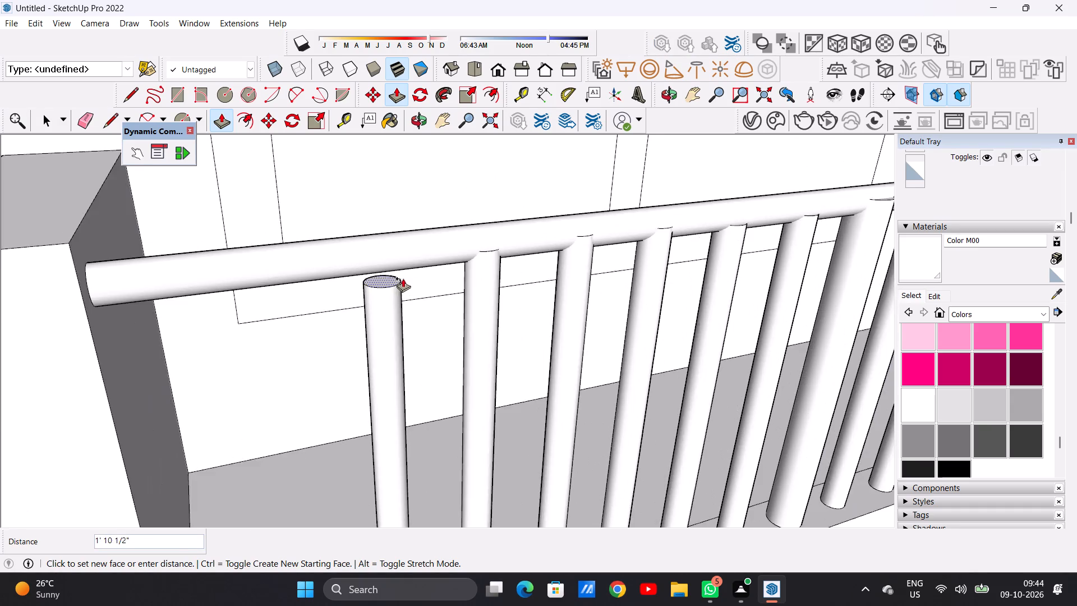
{"action": "scroll", "coordinate": [403, 278], "scroll_direction": "up", "scroll_amount": 1}
{"action": "left_click", "coordinate": [383, 246]}
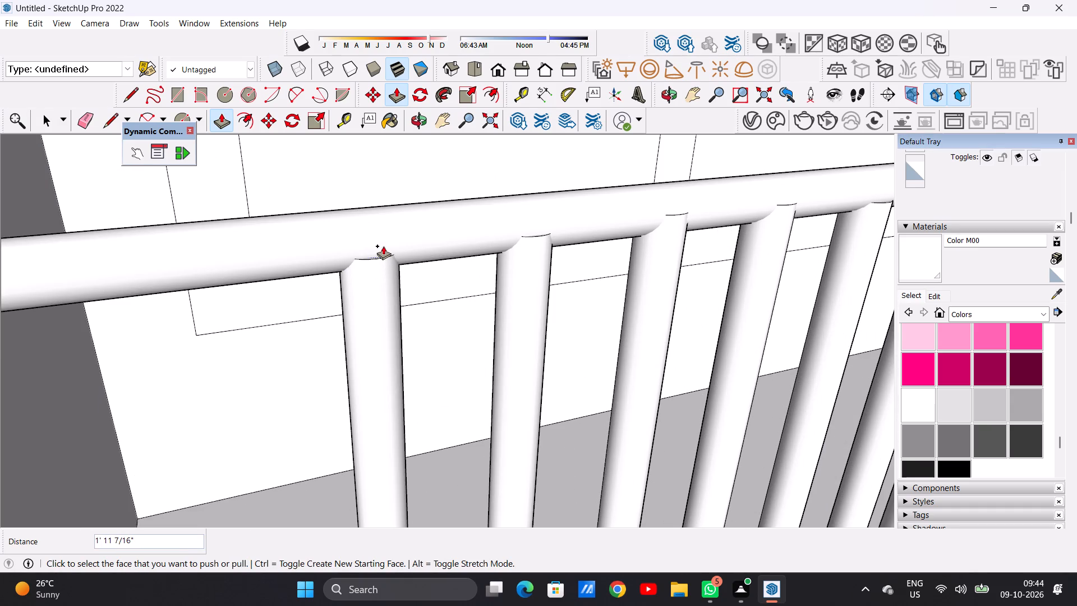
Extrude the second-to-last base circle about 1' 11 15/16" up to the handrail.
{"action": "scroll", "coordinate": [395, 331], "scroll_direction": "down", "scroll_amount": 20}
{"action": "scroll", "coordinate": [395, 331], "scroll_direction": "down", "scroll_amount": 1}
{"action": "middle_click_drag", "start_coordinate": [399, 364], "coordinate": [382, 371]}
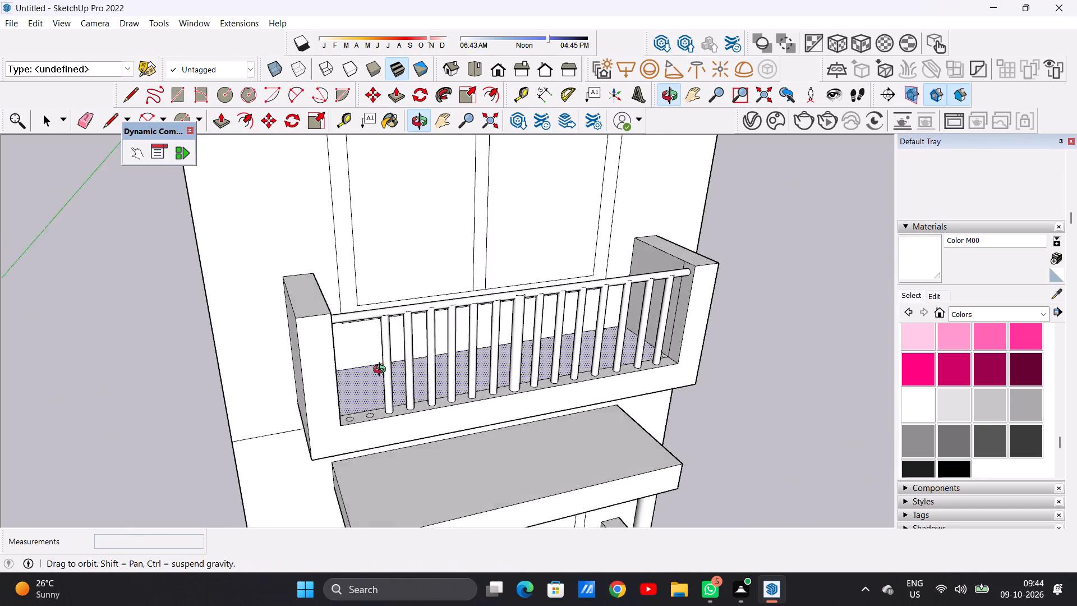
{"action": "middle_click_drag", "start_coordinate": [382, 371], "coordinate": [189, 388]}
{"action": "scroll", "coordinate": [329, 353], "scroll_direction": "up", "scroll_amount": 12}
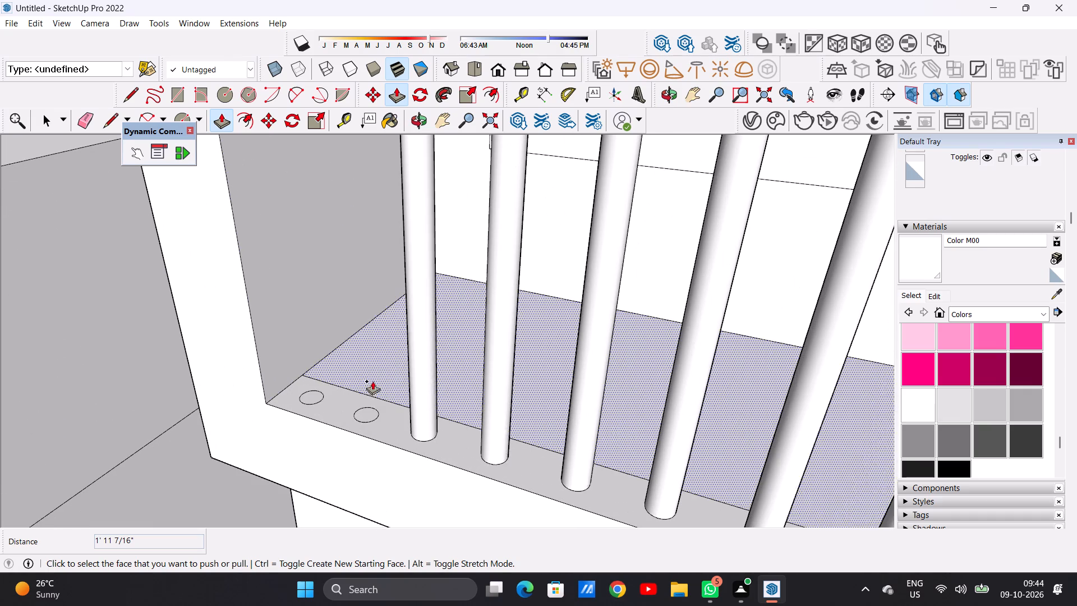
{"action": "scroll", "coordinate": [365, 408], "scroll_direction": "up", "scroll_amount": 5}
{"action": "left_click", "coordinate": [365, 409]}
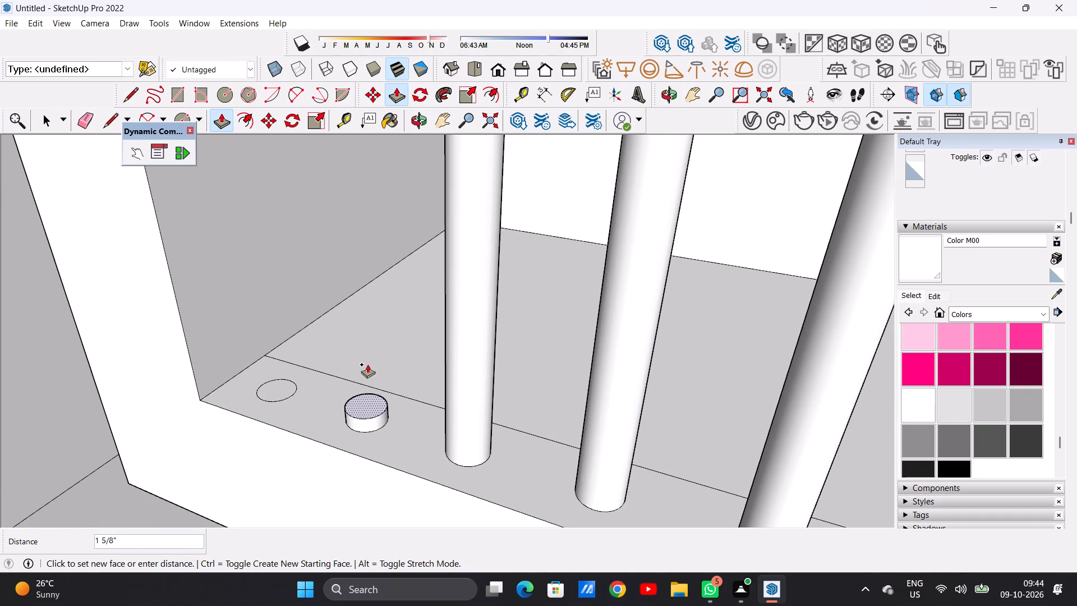
{"action": "scroll", "coordinate": [362, 344], "scroll_direction": "down", "scroll_amount": 12}
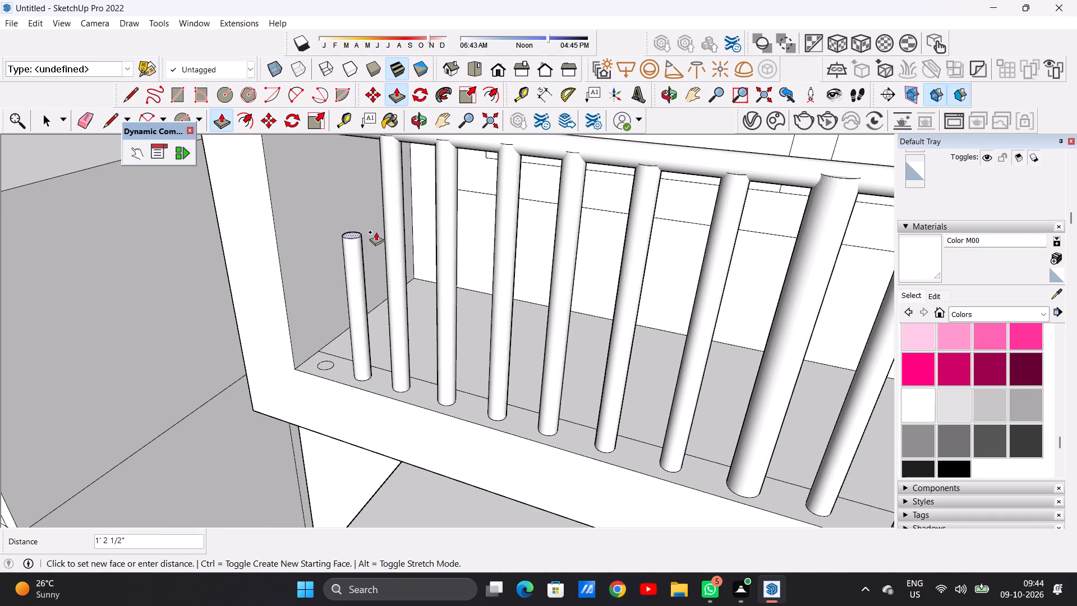
{"action": "scroll", "coordinate": [373, 244], "scroll_direction": "down", "scroll_amount": 8}
{"action": "scroll", "coordinate": [372, 184], "scroll_direction": "up", "scroll_amount": 9}
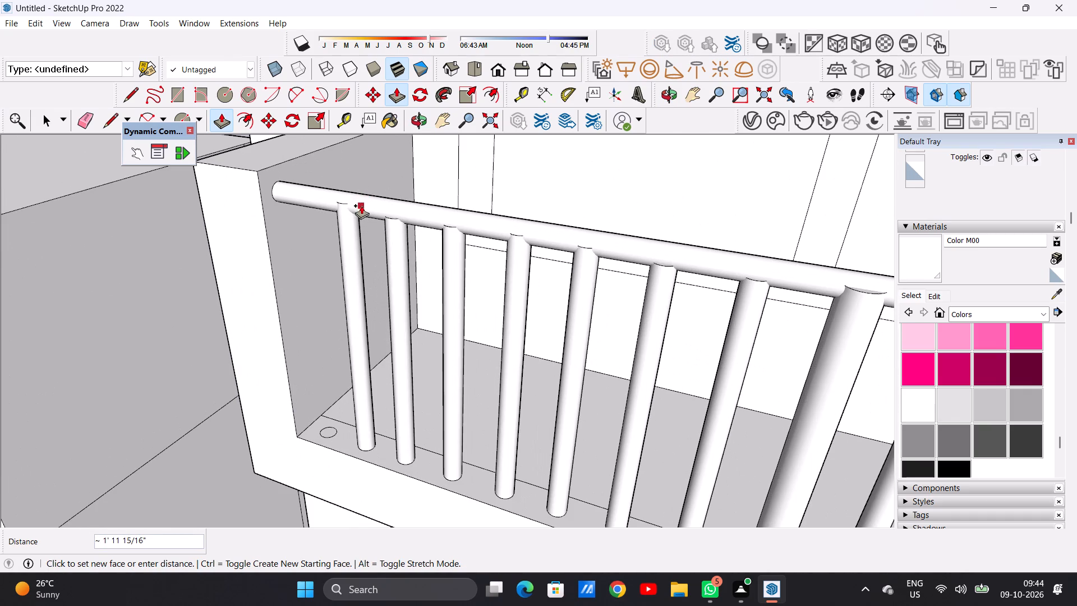
{"action": "left_click", "coordinate": [357, 210]}
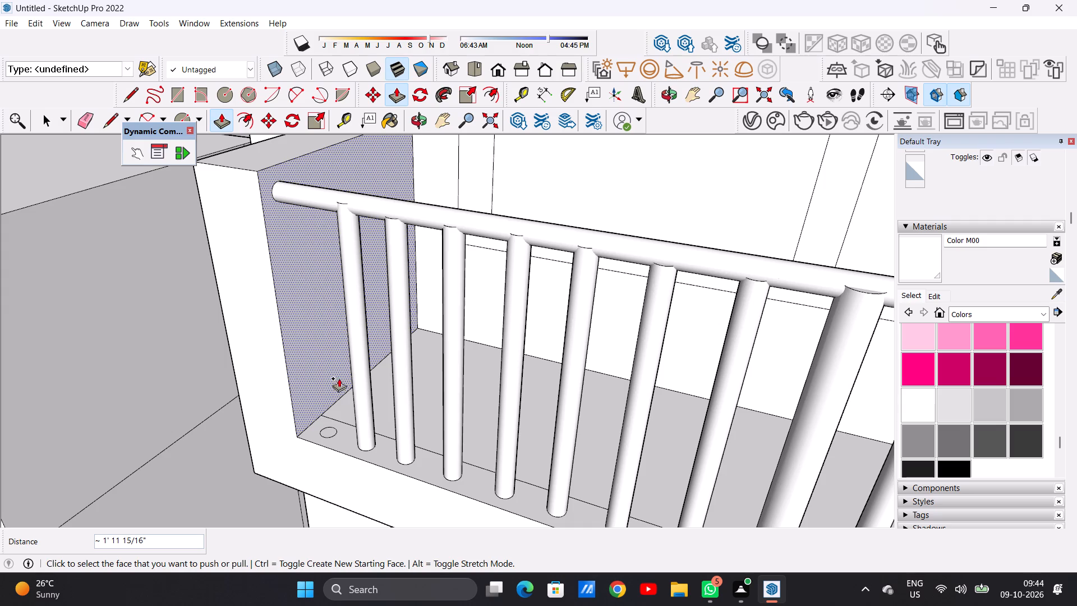
Extrude the last base circle, beside the balcony's side wall, about 1' 11 1/4" up to the handrail.
{"action": "scroll", "coordinate": [330, 416], "scroll_direction": "up", "scroll_amount": 10}
{"action": "left_click", "coordinate": [322, 443]}
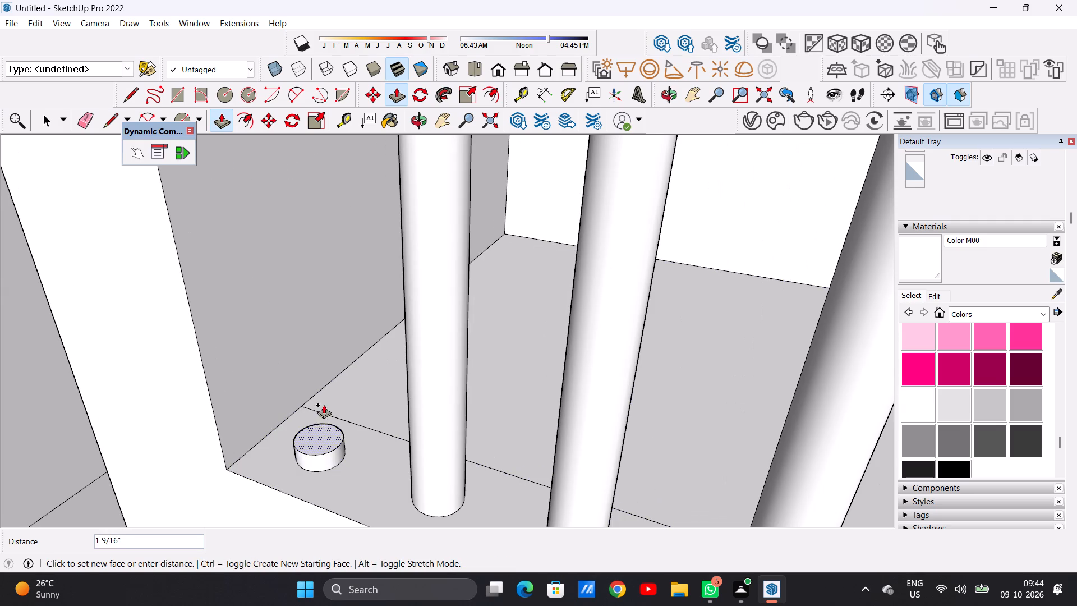
{"action": "scroll", "coordinate": [327, 393], "scroll_direction": "down", "scroll_amount": 17}
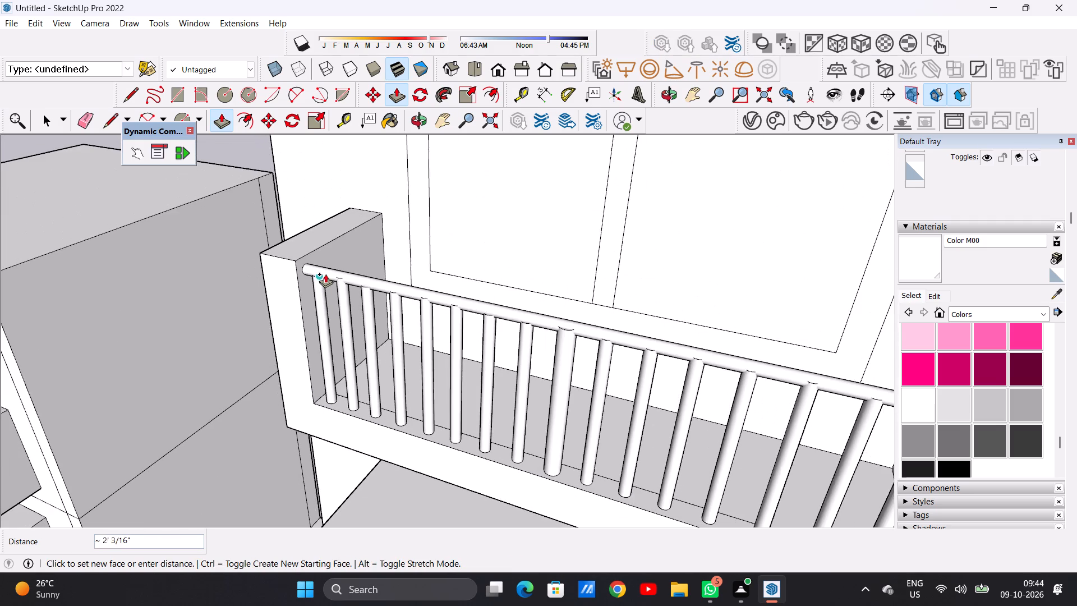
{"action": "scroll", "coordinate": [325, 272], "scroll_direction": "up", "scroll_amount": 9}
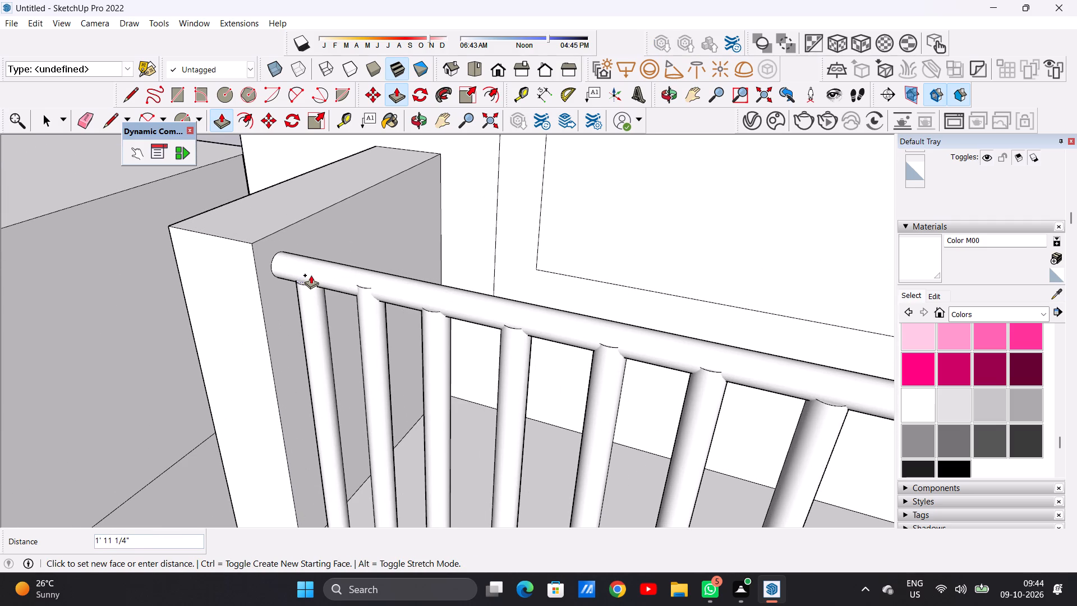
{"action": "left_click", "coordinate": [311, 275]}
{"action": "key", "text": "space"}
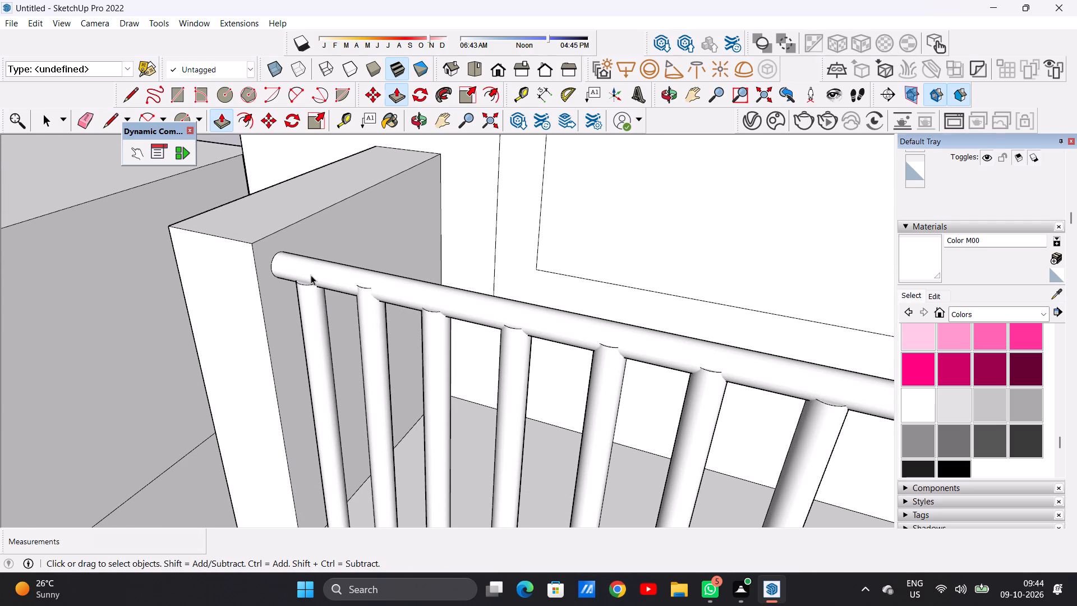
Draw a rectangle about 7 7/8" by 7 1/4" on the balcony's front face, from the railing base to the bottom edge near one end.
{"action": "scroll", "coordinate": [425, 484], "scroll_direction": "down", "scroll_amount": 20}
{"action": "scroll", "coordinate": [425, 484], "scroll_direction": "down", "scroll_amount": 2}
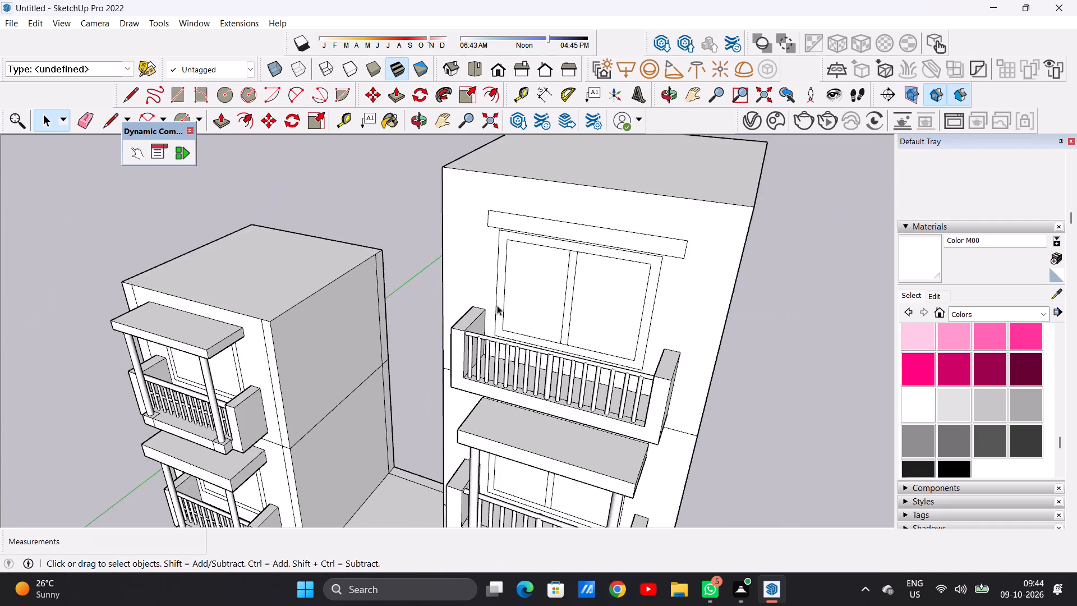
{"action": "scroll", "coordinate": [497, 305], "scroll_direction": "down", "scroll_amount": 2}
{"action": "middle_click_drag", "start_coordinate": [397, 379], "coordinate": [520, 300]}
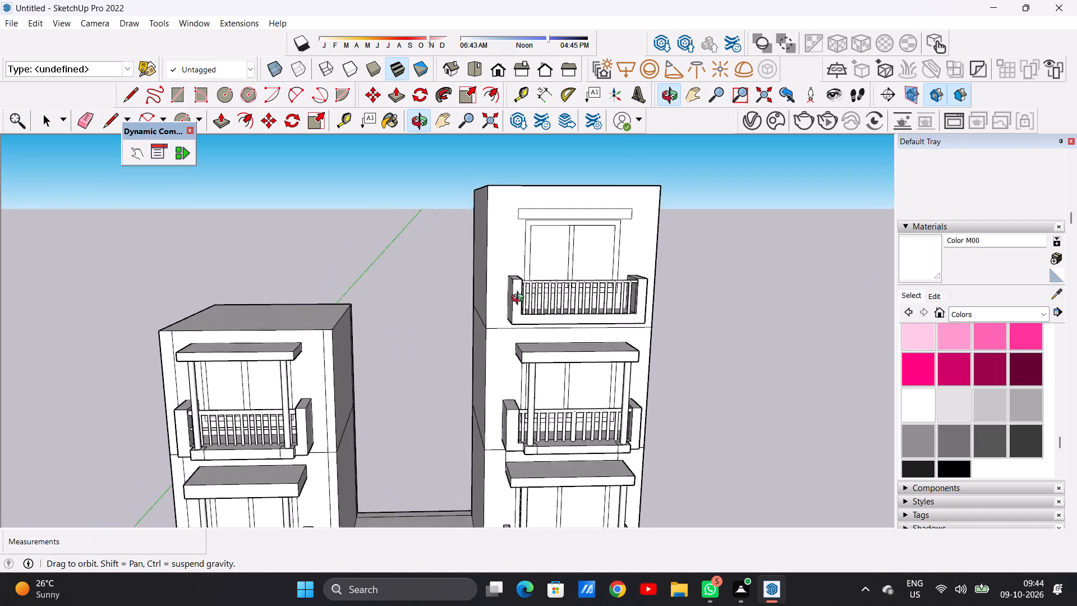
{"action": "middle_click_drag", "start_coordinate": [520, 300], "coordinate": [498, 302]}
{"action": "scroll", "coordinate": [597, 329], "scroll_direction": "up", "scroll_amount": 4}
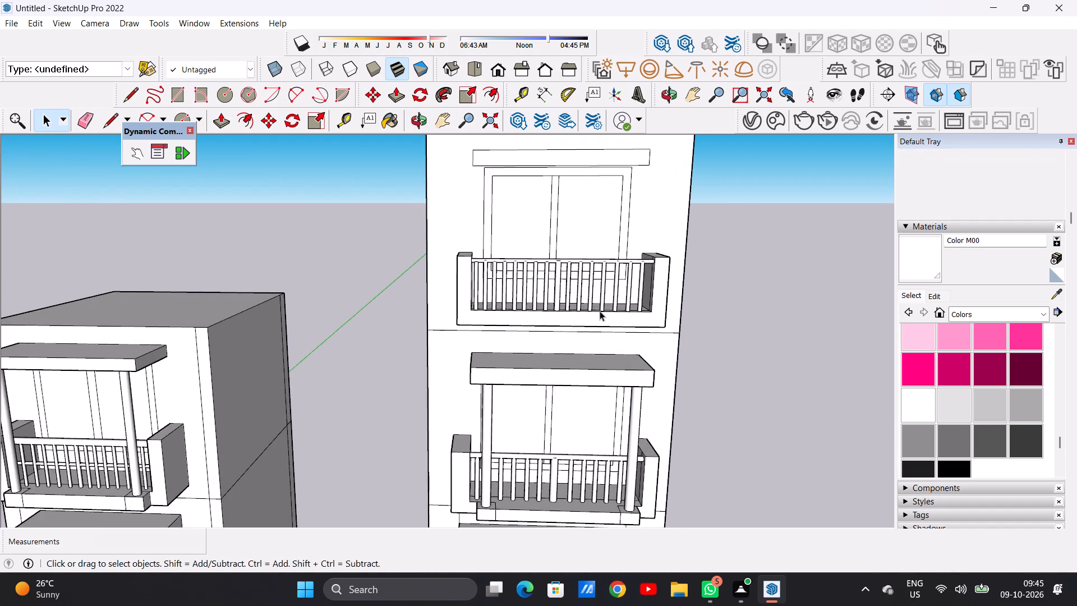
{"action": "scroll", "coordinate": [600, 311], "scroll_direction": "up", "scroll_amount": 5}
{"action": "middle_click_drag", "start_coordinate": [594, 313], "coordinate": [579, 297]}
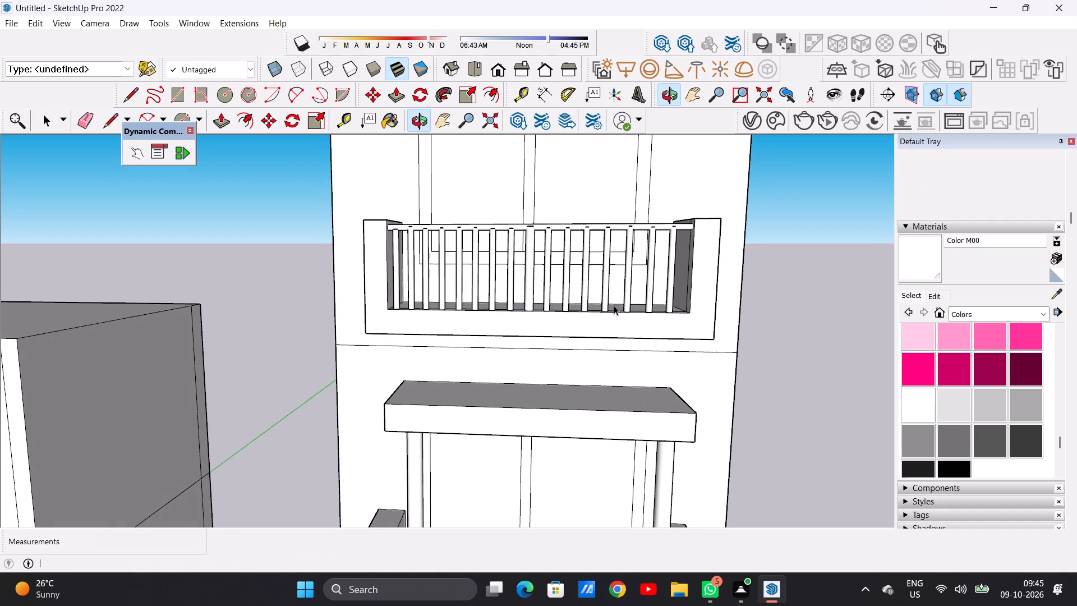
{"action": "scroll", "coordinate": [676, 313], "scroll_direction": "up", "scroll_amount": 13}
{"action": "middle_click_drag", "start_coordinate": [675, 341], "coordinate": [681, 314]}
{"action": "scroll", "coordinate": [682, 314], "scroll_direction": "up", "scroll_amount": 1}
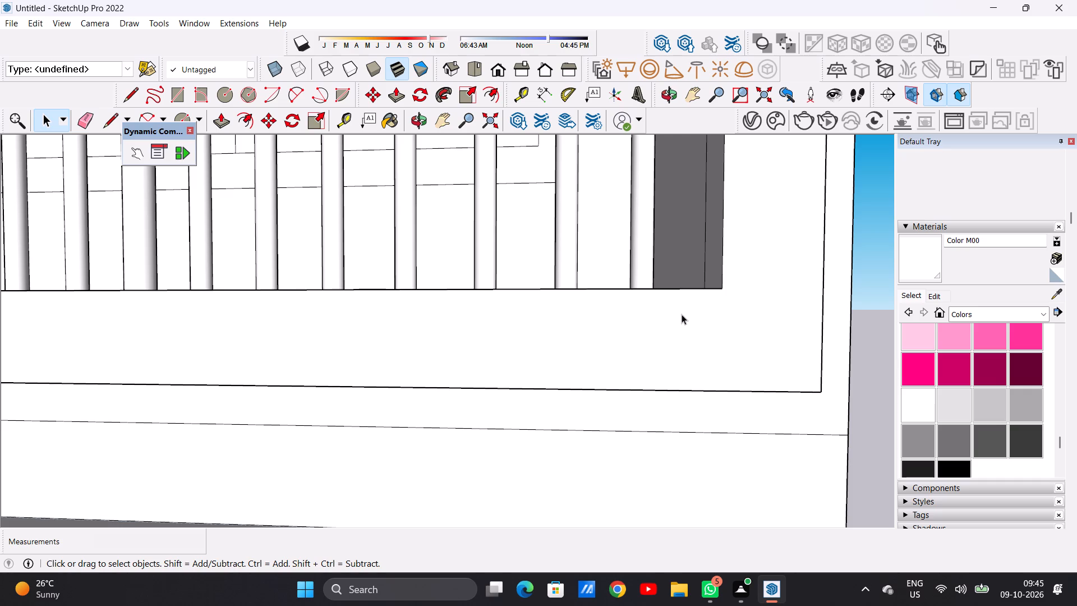
{"action": "key", "text": "r"}
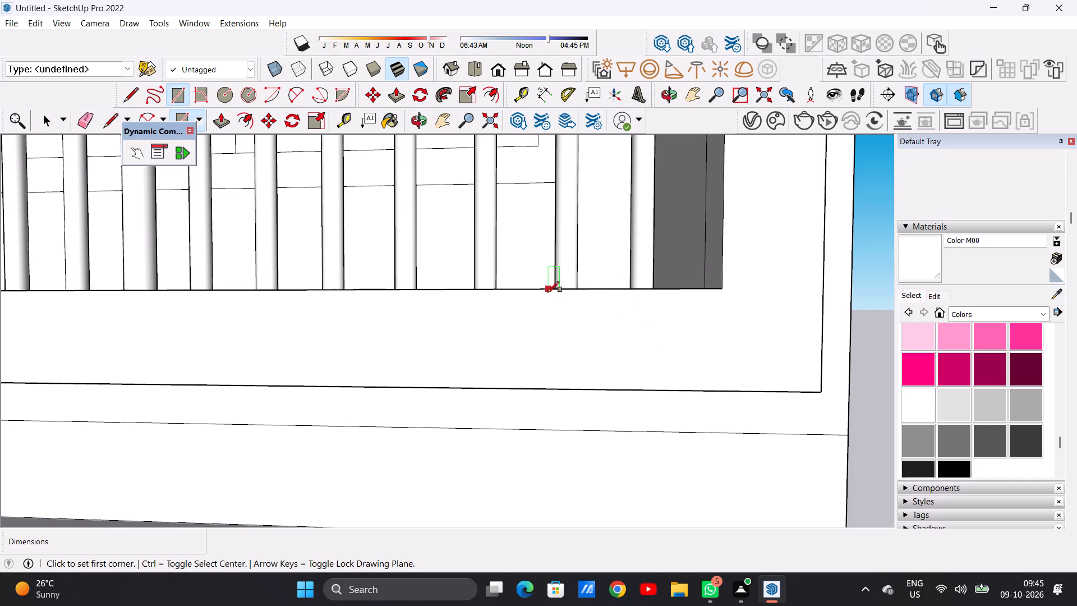
{"action": "left_click", "coordinate": [579, 290]}
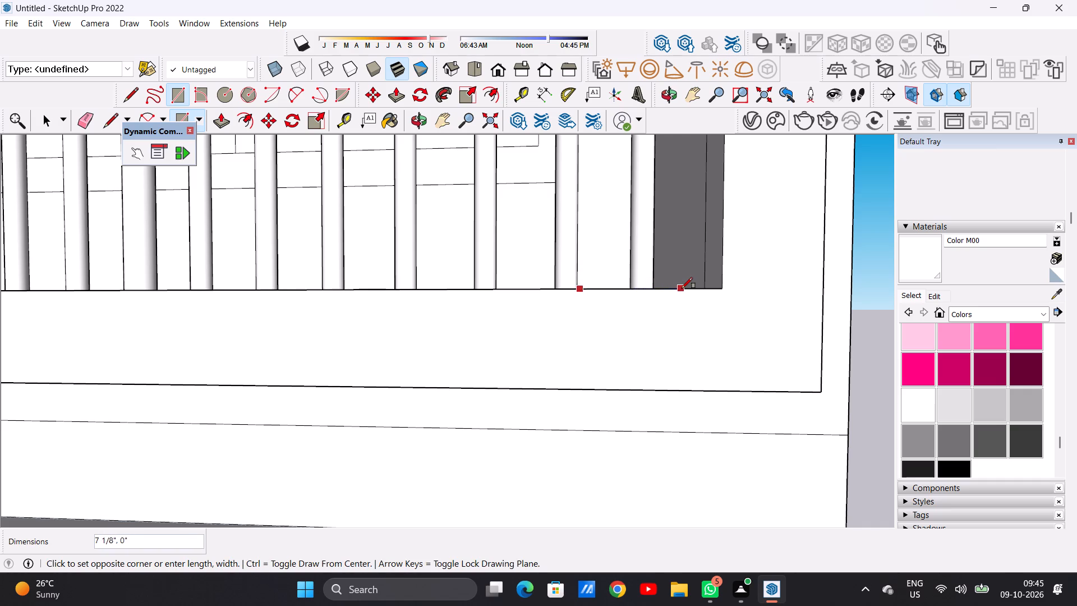
{"action": "left_click", "coordinate": [684, 288]}
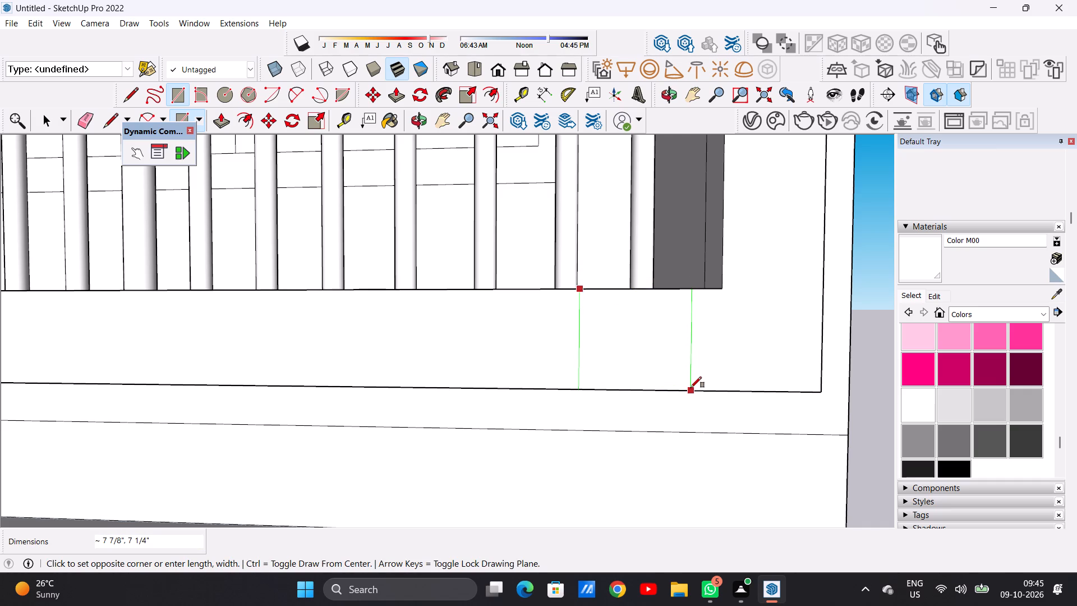
{"action": "left_click", "coordinate": [691, 388]}
{"action": "key", "text": "space"}
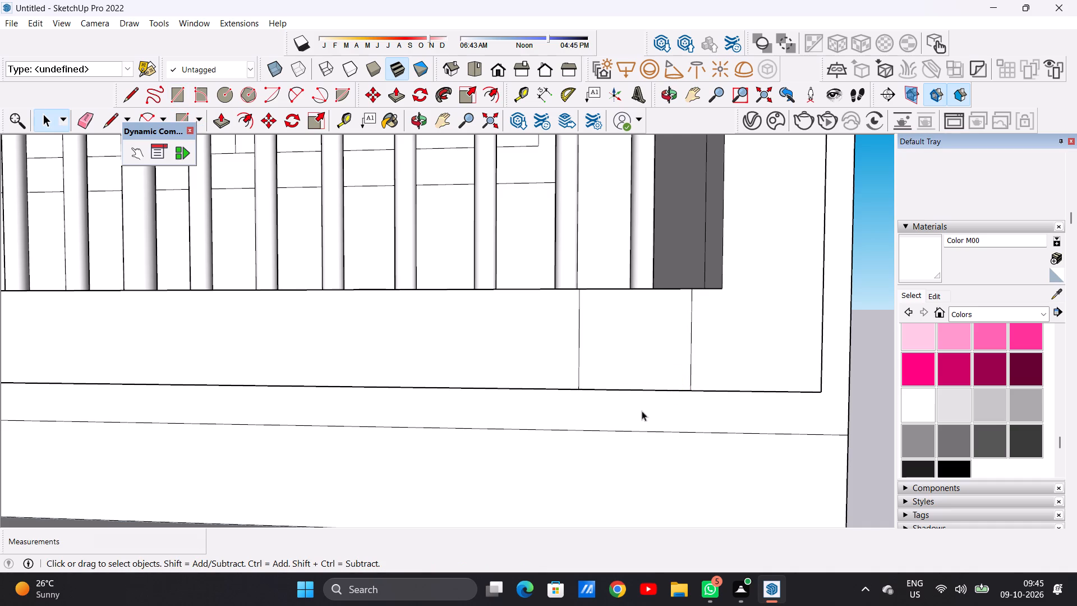
Copy the rectangle about 6' 1 7/8" along the balcony's bottom edge to the opposite end of the front face.
{"action": "scroll", "coordinate": [610, 448], "scroll_direction": "down", "scroll_amount": 18}
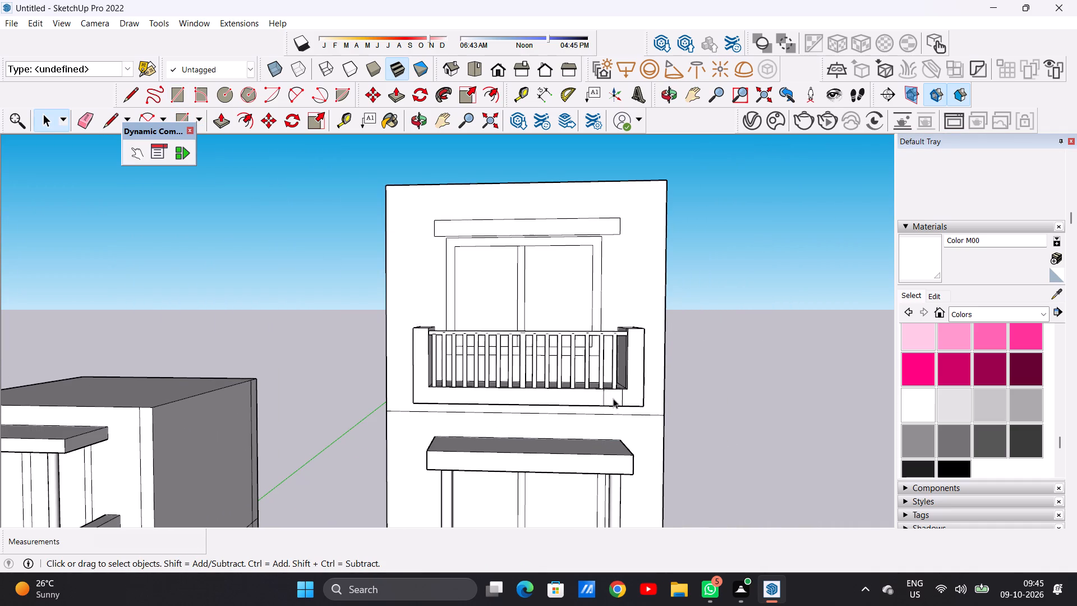
{"action": "scroll", "coordinate": [609, 391], "scroll_direction": "down", "scroll_amount": 4}
{"action": "scroll", "coordinate": [614, 398], "scroll_direction": "up", "scroll_amount": 6}
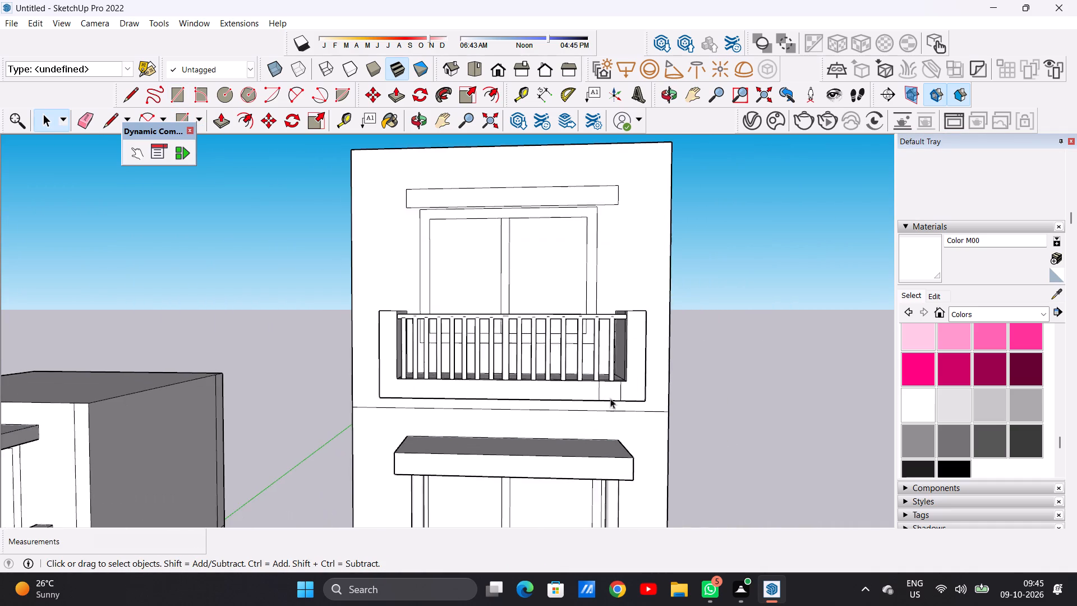
{"action": "scroll", "coordinate": [597, 383], "scroll_direction": "up", "scroll_amount": 13}
{"action": "double_click", "coordinate": [614, 405]}
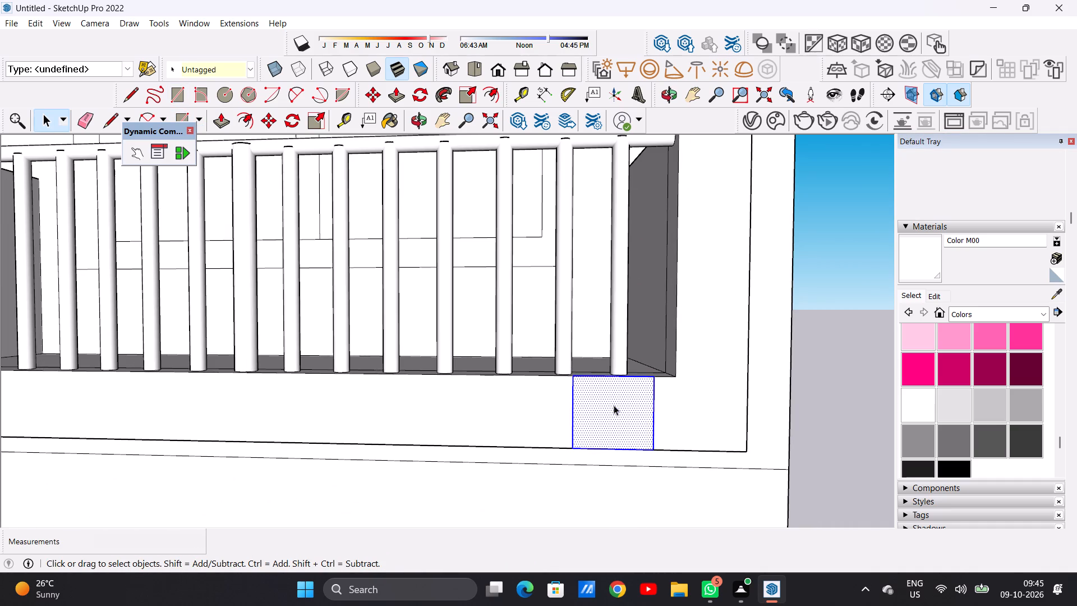
{"action": "key", "text": "m"}
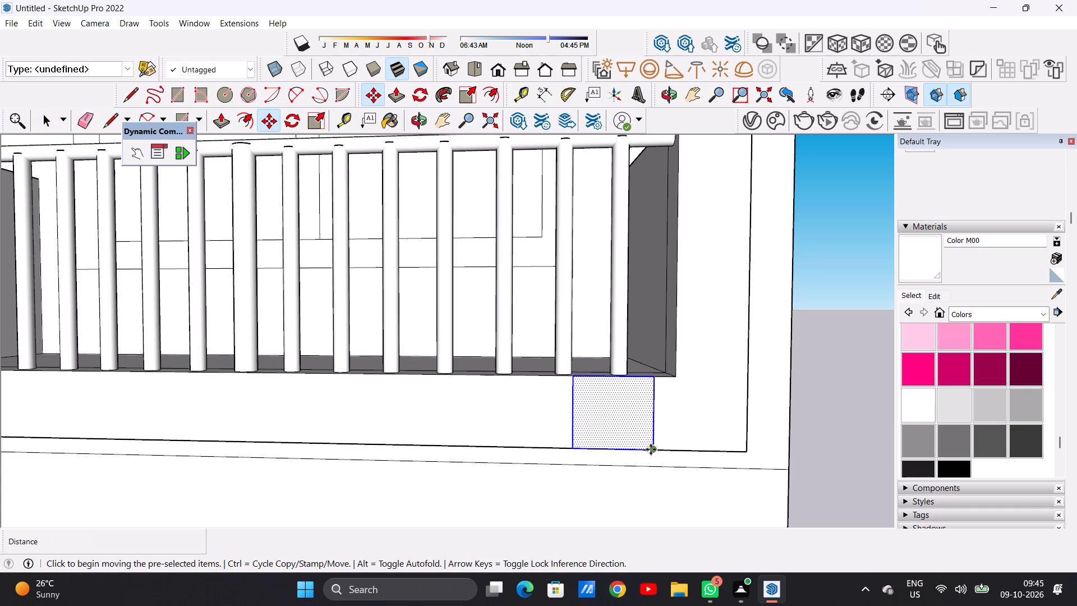
{"action": "left_click", "coordinate": [651, 449]}
{"action": "scroll", "coordinate": [536, 440], "scroll_direction": "down", "scroll_amount": 3}
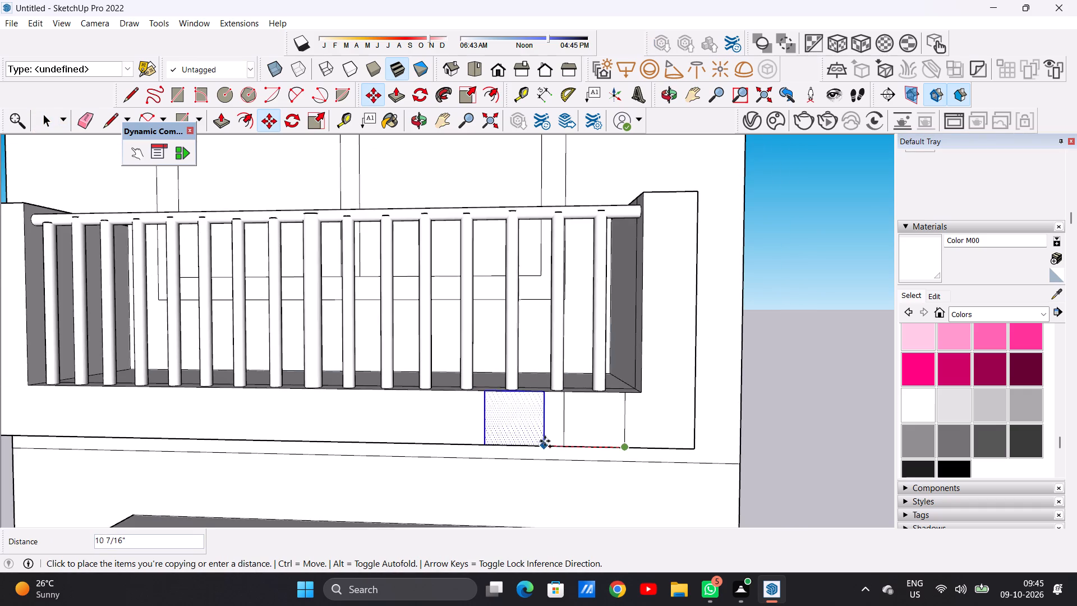
{"action": "scroll", "coordinate": [559, 446], "scroll_direction": "down", "scroll_amount": 2}
{"action": "scroll", "coordinate": [151, 438], "scroll_direction": "up", "scroll_amount": 3}
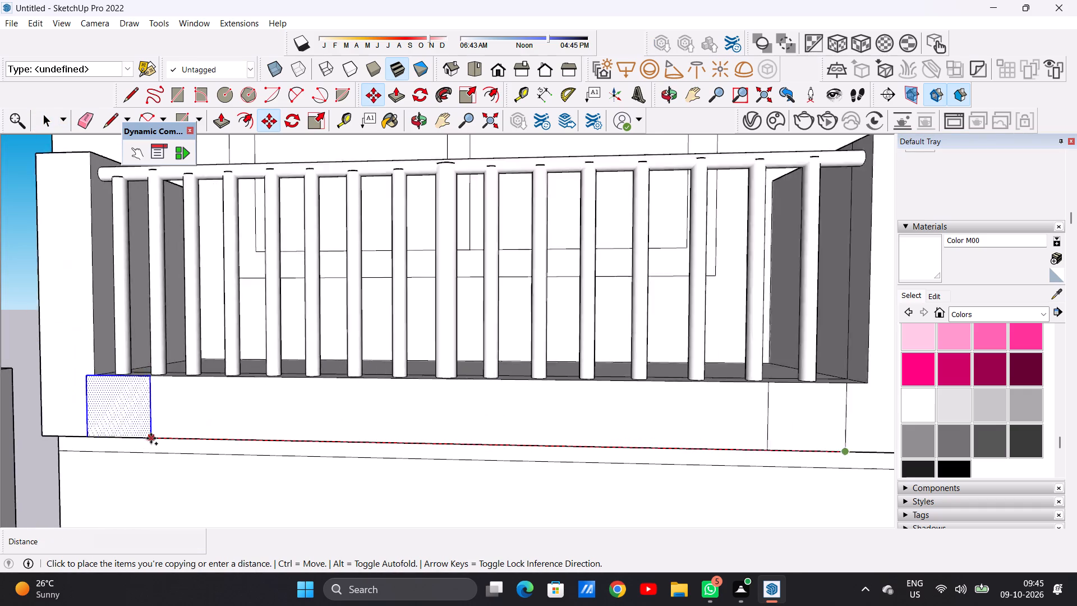
{"action": "scroll", "coordinate": [151, 438], "scroll_direction": "up", "scroll_amount": 7}
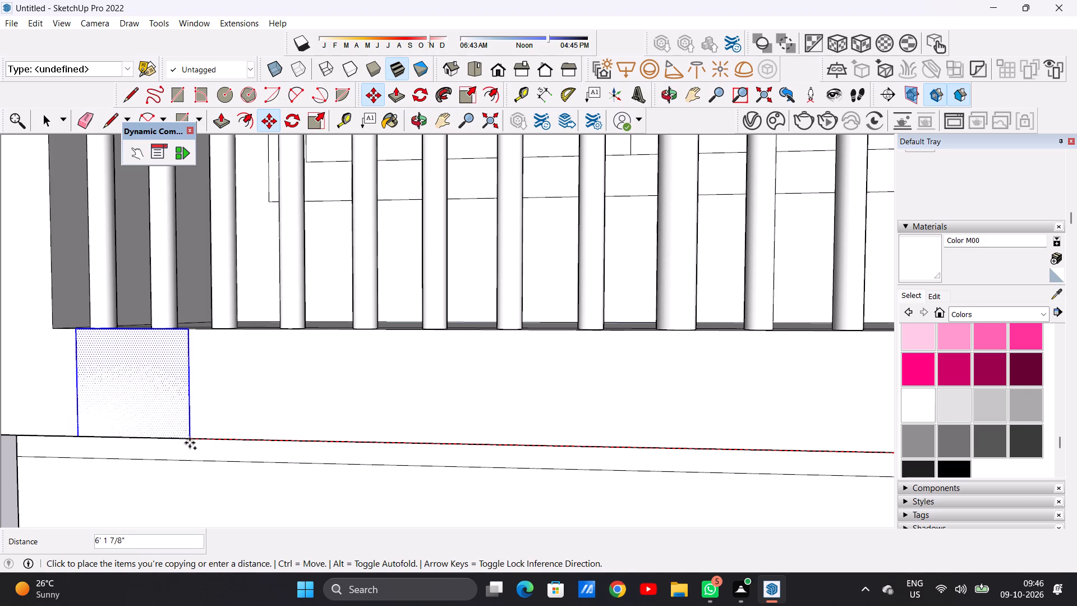
{"action": "left_click", "coordinate": [190, 443]}
{"action": "key", "text": "space"}
{"action": "scroll", "coordinate": [307, 443], "scroll_direction": "down", "scroll_amount": 13}
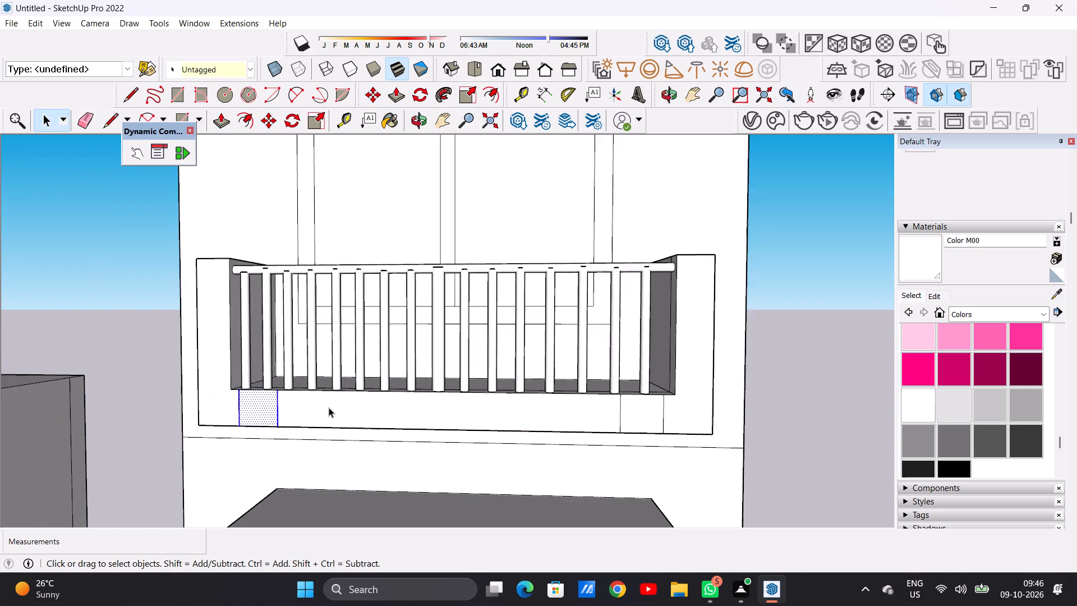
{"action": "scroll", "coordinate": [329, 407], "scroll_direction": "down", "scroll_amount": 4}
{"action": "left_click", "coordinate": [829, 408]}
Extrude one end rectangle on the balcony's front face outward about 6 3/16" as a post base.
{"action": "scroll", "coordinate": [253, 410], "scroll_direction": "up", "scroll_amount": 5}
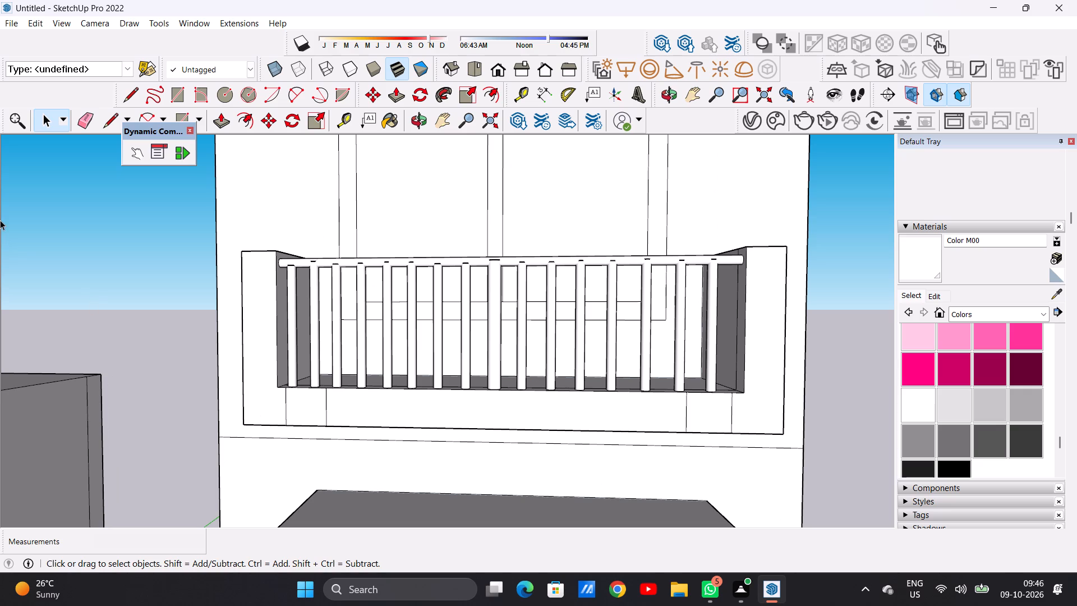
{"action": "scroll", "coordinate": [273, 420], "scroll_direction": "up", "scroll_amount": 4}
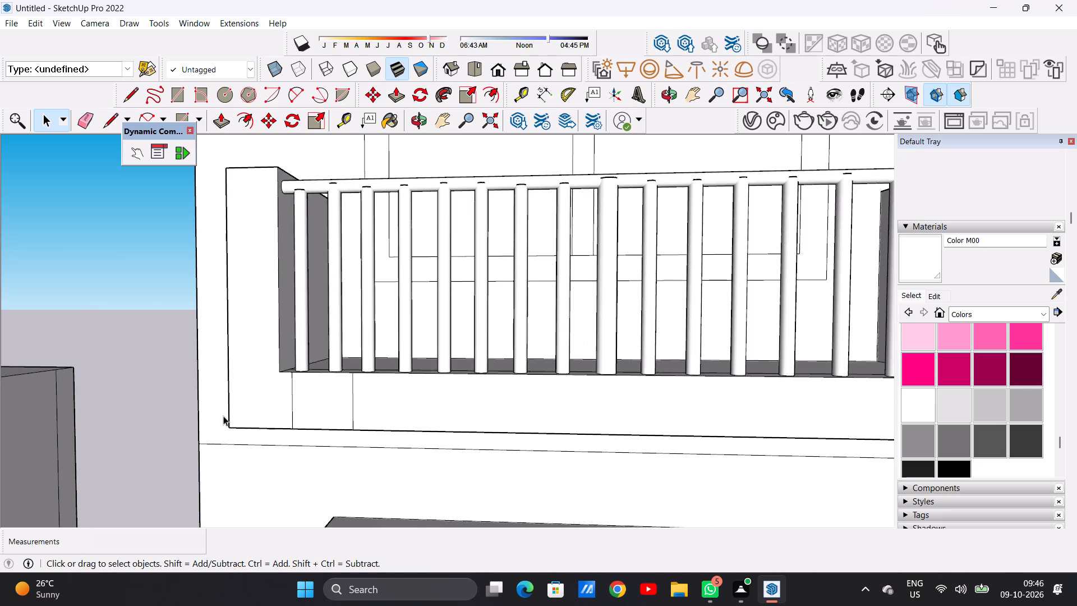
{"action": "middle_click_drag", "start_coordinate": [223, 416], "coordinate": [413, 457]}
{"action": "scroll", "coordinate": [292, 418], "scroll_direction": "up", "scroll_amount": 2}
{"action": "key", "text": "p"}
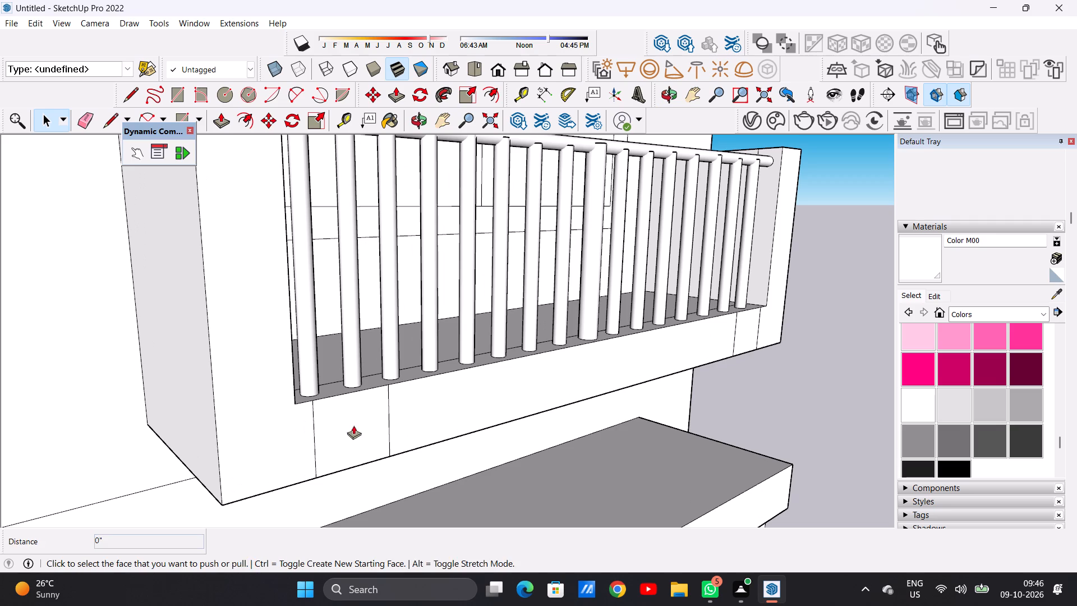
{"action": "left_click", "coordinate": [350, 425]}
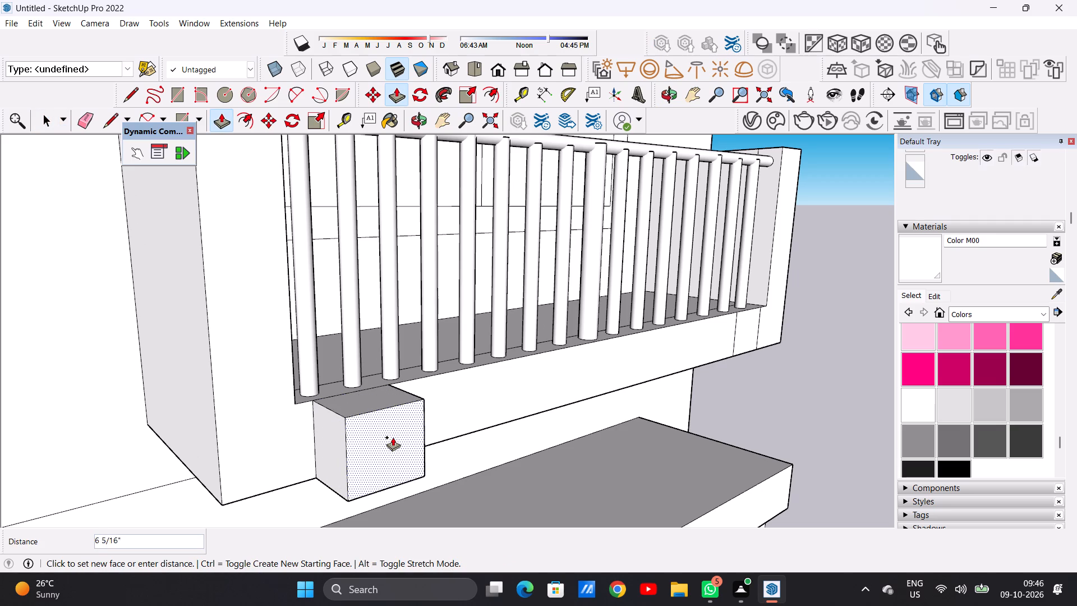
{"action": "left_click", "coordinate": [392, 436]}
Extrude the rectangle at the opposite end of the balcony's front face outward, flush with the first post base.
{"action": "scroll", "coordinate": [381, 383], "scroll_direction": "down", "scroll_amount": 4}
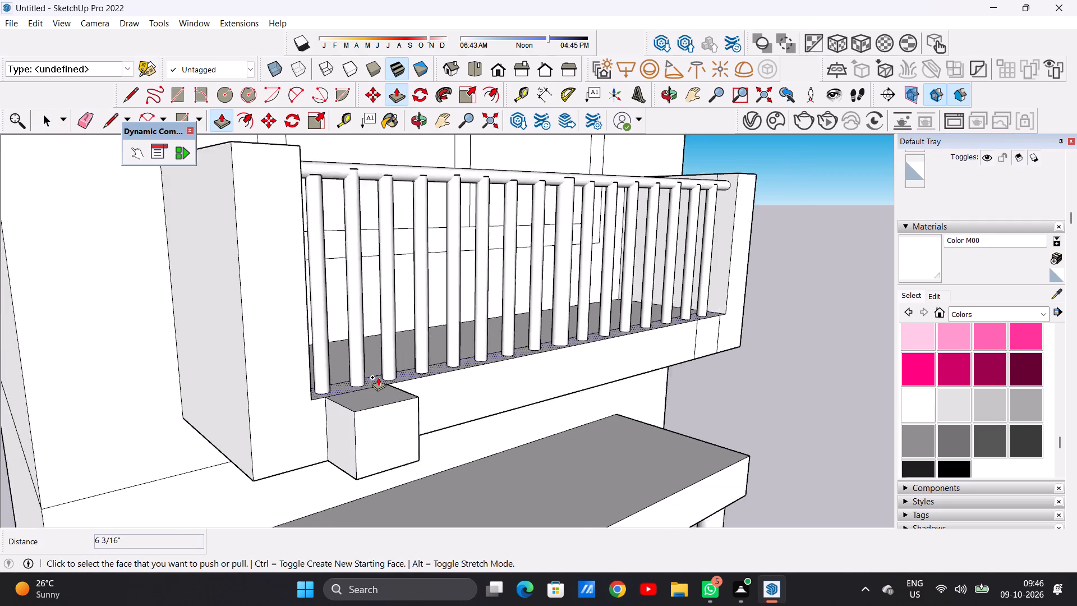
{"action": "scroll", "coordinate": [378, 377], "scroll_direction": "down", "scroll_amount": 3}
{"action": "middle_click_drag", "start_coordinate": [433, 389], "coordinate": [296, 493]}
{"action": "scroll", "coordinate": [774, 360], "scroll_direction": "up", "scroll_amount": 2}
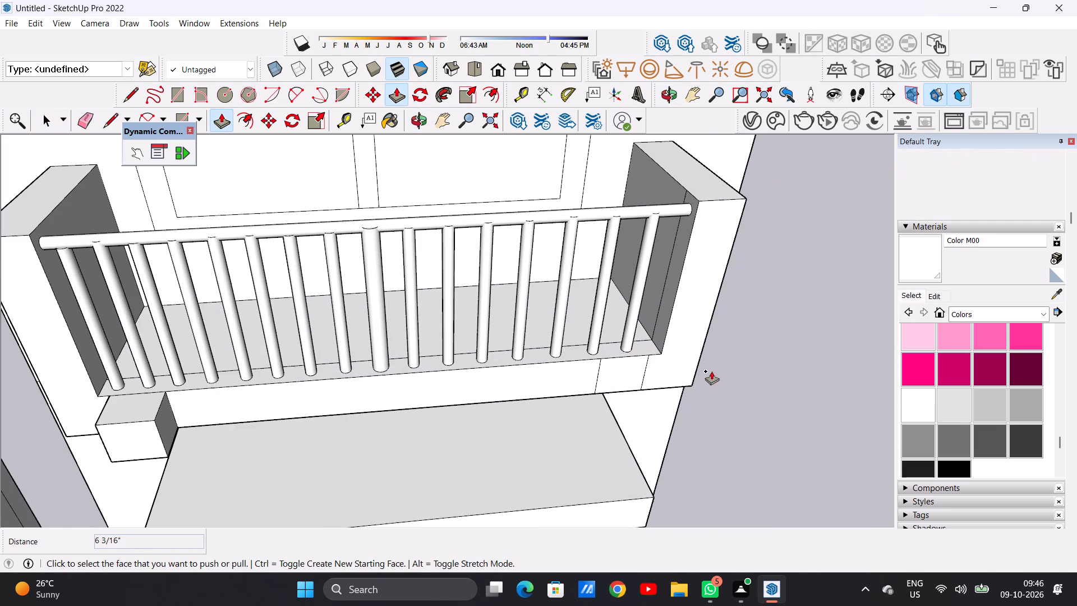
{"action": "left_click", "coordinate": [615, 374]}
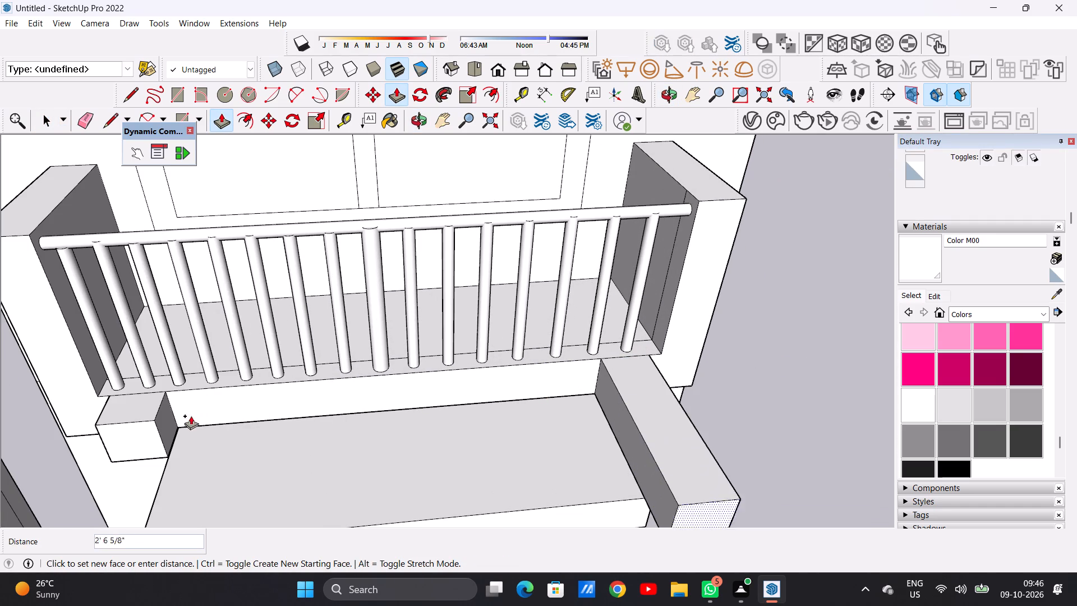
{"action": "left_click", "coordinate": [155, 418]}
{"action": "key", "text": "space"}
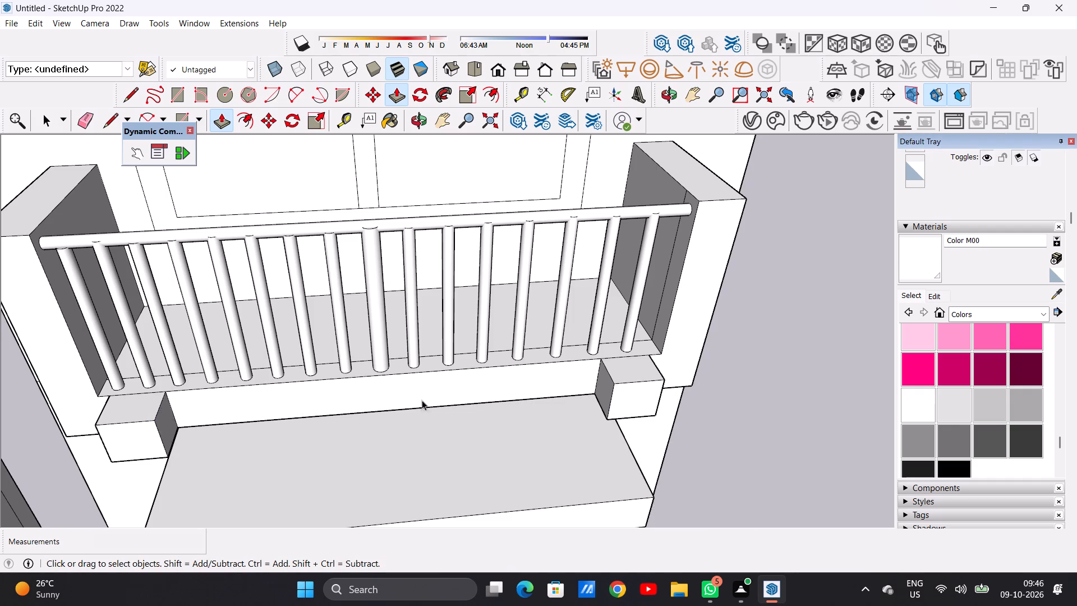
Extrude the strip above the upper window outward about 2' 6 9/16" as a canopy, flush with the post bases.
{"action": "scroll", "coordinate": [476, 388], "scroll_direction": "down", "scroll_amount": 14}
{"action": "middle_click_drag", "start_coordinate": [540, 388], "coordinate": [363, 361]}
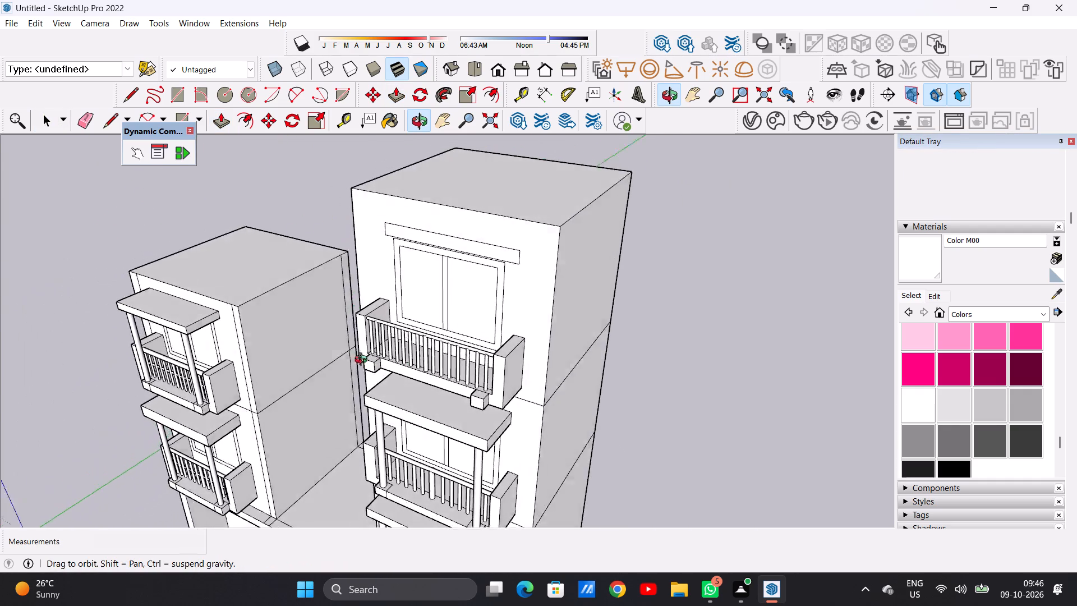
{"action": "middle_click_drag", "start_coordinate": [363, 361], "coordinate": [288, 380]}
{"action": "scroll", "coordinate": [466, 286], "scroll_direction": "up", "scroll_amount": 6}
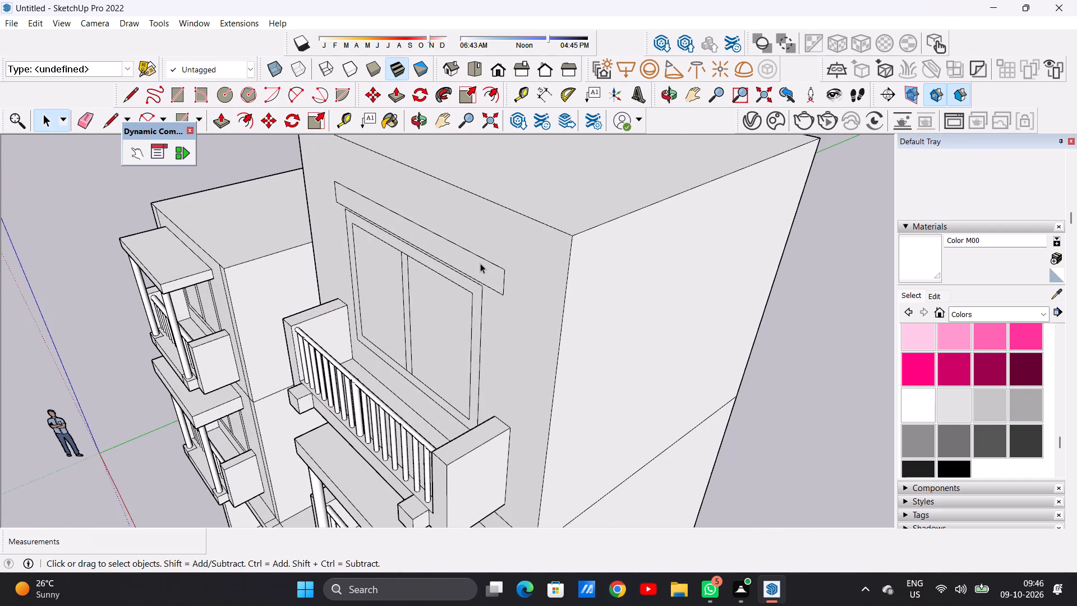
{"action": "key", "text": "p"}
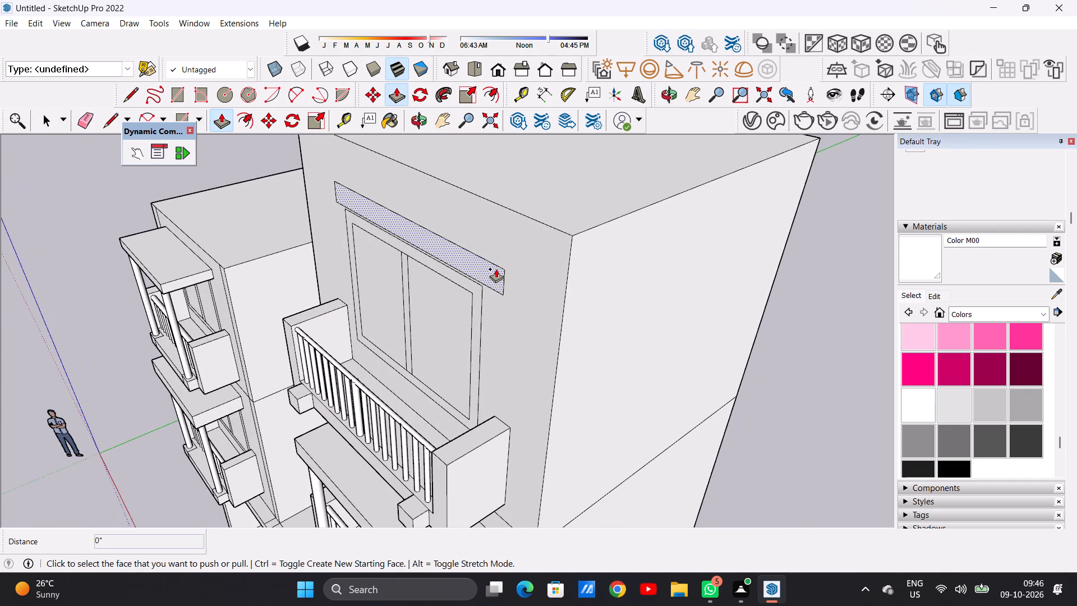
{"action": "left_click", "coordinate": [496, 269]}
{"action": "scroll", "coordinate": [424, 281], "scroll_direction": "down", "scroll_amount": 7}
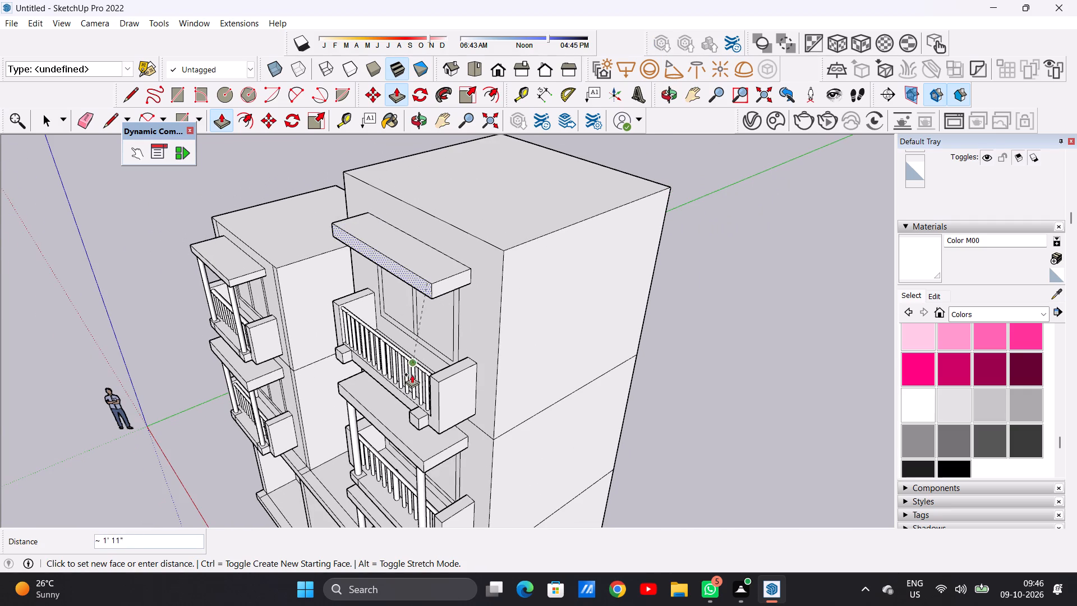
{"action": "left_click", "coordinate": [420, 417]}
{"action": "key", "text": "space"}
Draw a circle of about 1 3/8" radius centred on top of the post base near the building's outer corner.
{"action": "scroll", "coordinate": [517, 463], "scroll_direction": "down", "scroll_amount": 6}
{"action": "middle_click_drag", "start_coordinate": [428, 444], "coordinate": [539, 392]}
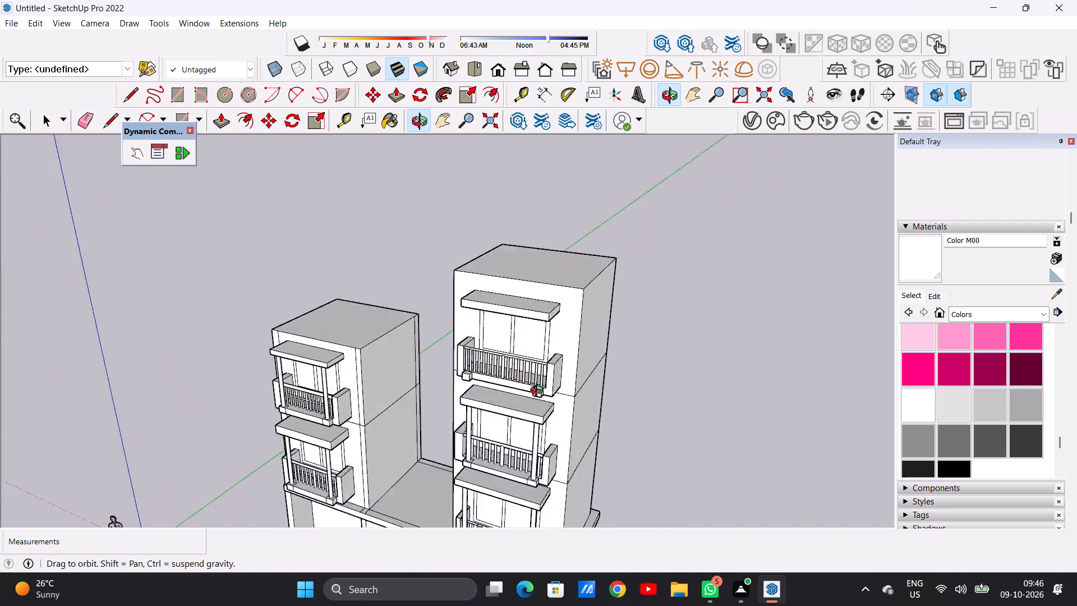
{"action": "middle_click_drag", "start_coordinate": [539, 392], "coordinate": [587, 375]}
{"action": "scroll", "coordinate": [499, 397], "scroll_direction": "down", "scroll_amount": 6}
{"action": "scroll", "coordinate": [531, 342], "scroll_direction": "up", "scroll_amount": 5}
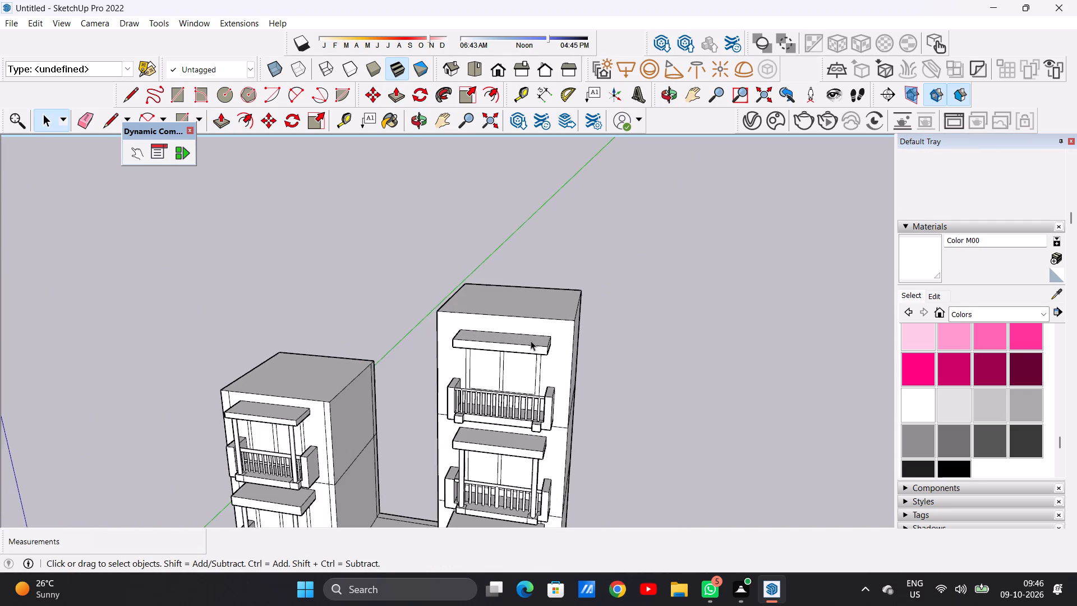
{"action": "scroll", "coordinate": [531, 341], "scroll_direction": "up", "scroll_amount": 8}
{"action": "scroll", "coordinate": [513, 359], "scroll_direction": "down", "scroll_amount": 5}
{"action": "middle_click_drag", "start_coordinate": [521, 460], "coordinate": [523, 463]}
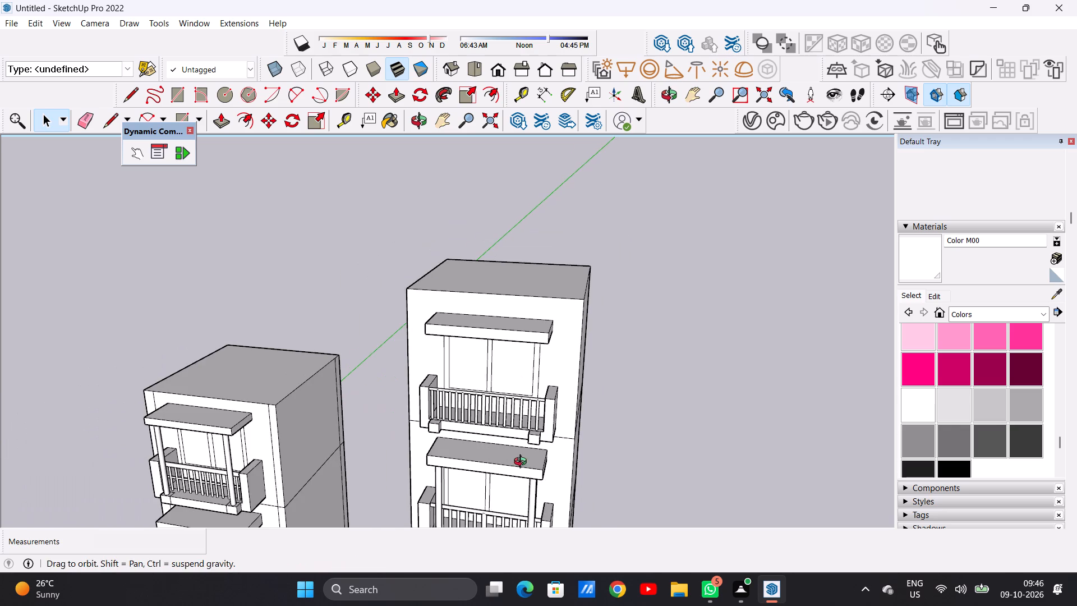
{"action": "middle_click_drag", "start_coordinate": [523, 463], "coordinate": [560, 522]}
{"action": "scroll", "coordinate": [547, 440], "scroll_direction": "up", "scroll_amount": 15}
{"action": "middle_click_drag", "start_coordinate": [516, 428], "coordinate": [521, 470]}
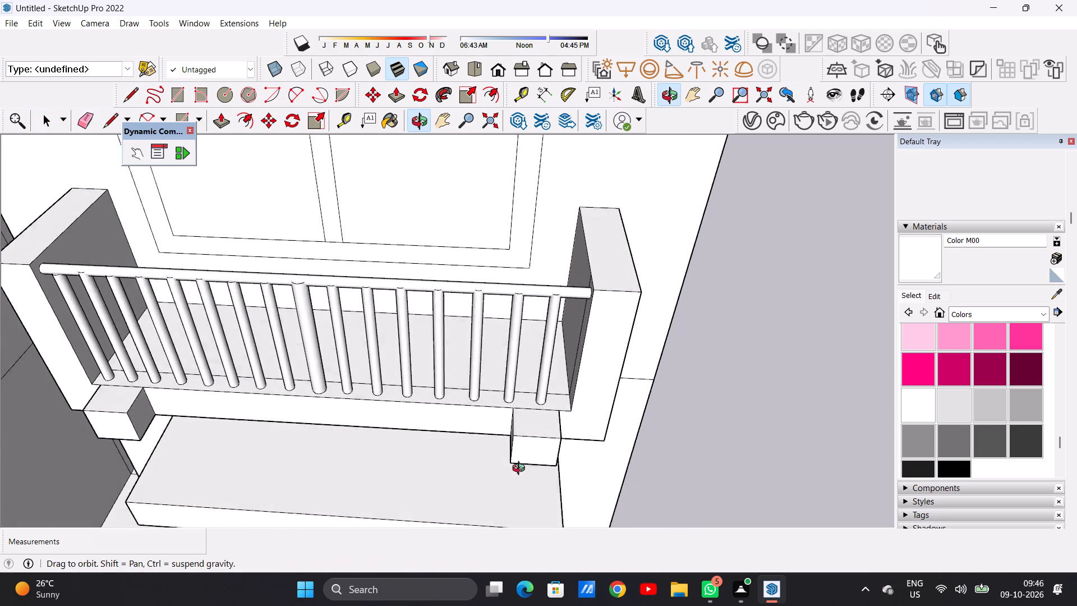
{"action": "middle_click_drag", "start_coordinate": [521, 470], "coordinate": [525, 485]}
{"action": "scroll", "coordinate": [550, 429], "scroll_direction": "up", "scroll_amount": 6}
{"action": "middle_click_drag", "start_coordinate": [525, 425], "coordinate": [535, 476]}
{"action": "scroll", "coordinate": [539, 417], "scroll_direction": "up", "scroll_amount": 2}
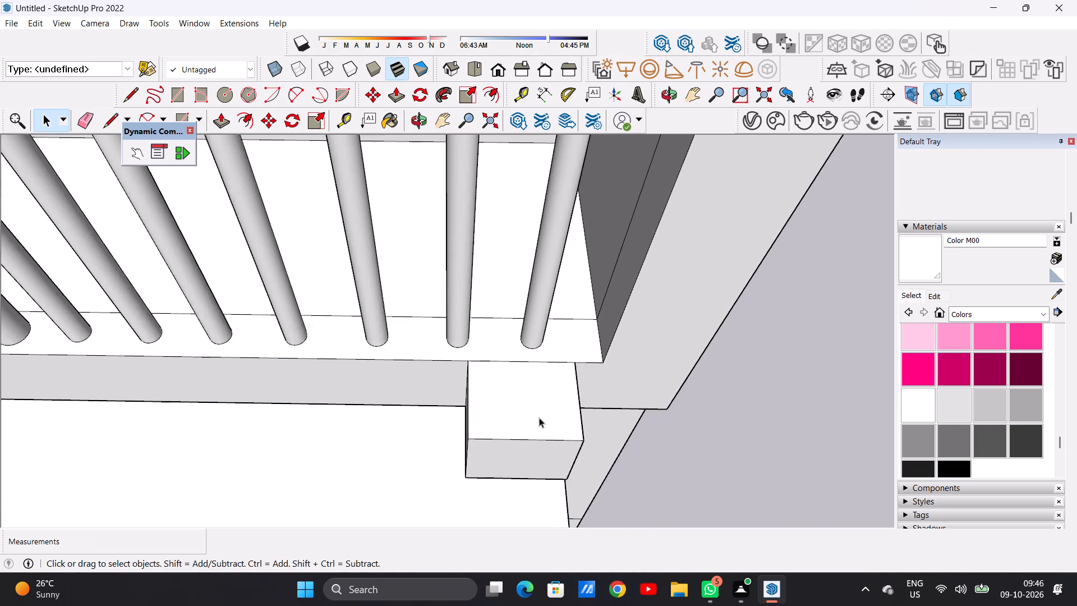
{"action": "scroll", "coordinate": [539, 417], "scroll_direction": "up", "scroll_amount": 2}
{"action": "key", "text": "c"}
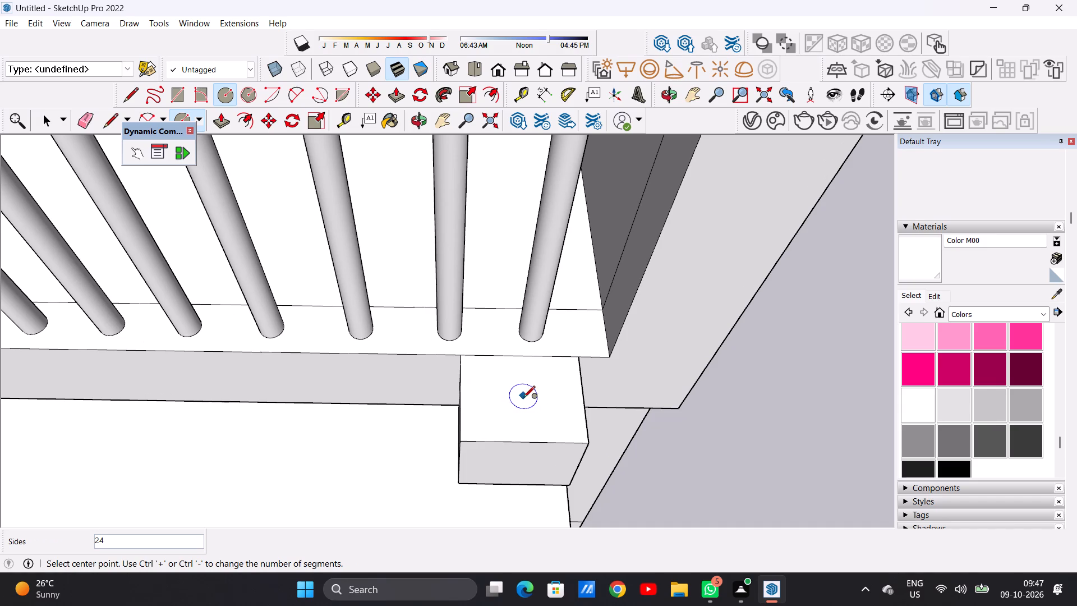
{"action": "left_click", "coordinate": [523, 398]}
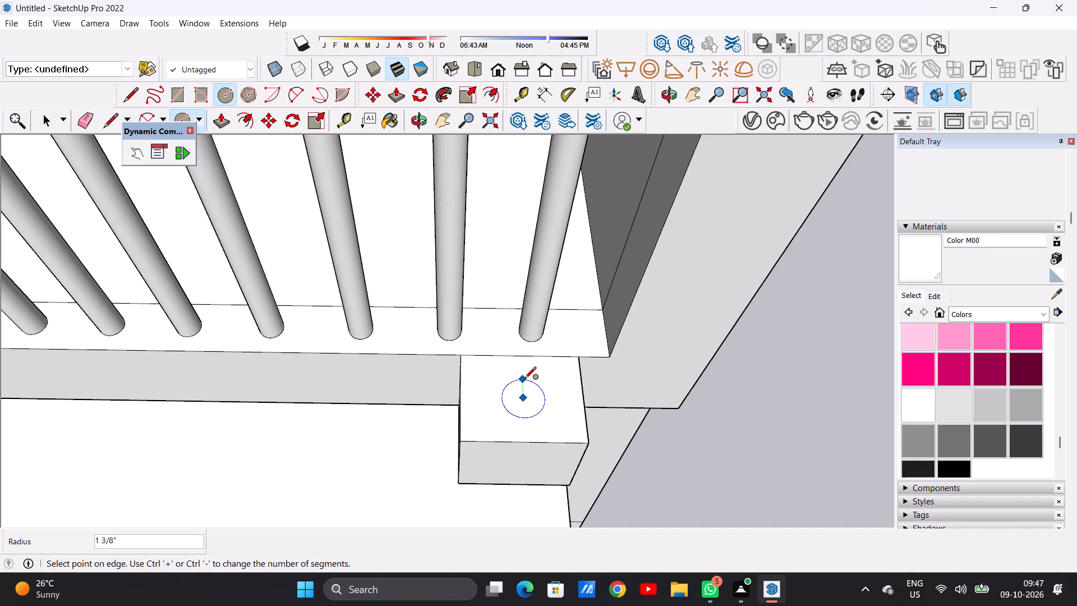
{"action": "left_click", "coordinate": [524, 378]}
{"action": "key", "text": "space"}
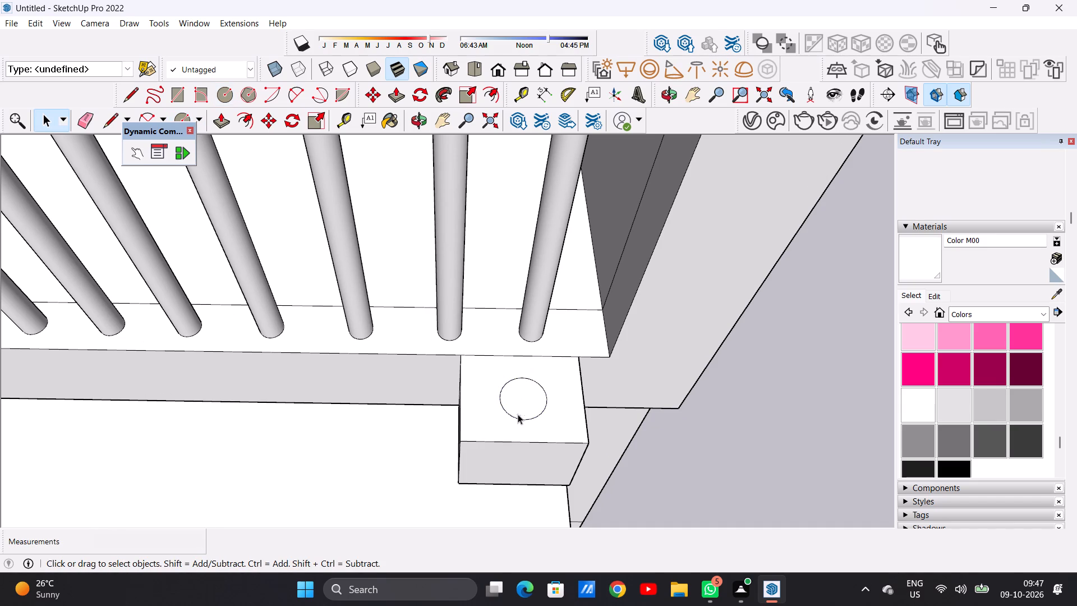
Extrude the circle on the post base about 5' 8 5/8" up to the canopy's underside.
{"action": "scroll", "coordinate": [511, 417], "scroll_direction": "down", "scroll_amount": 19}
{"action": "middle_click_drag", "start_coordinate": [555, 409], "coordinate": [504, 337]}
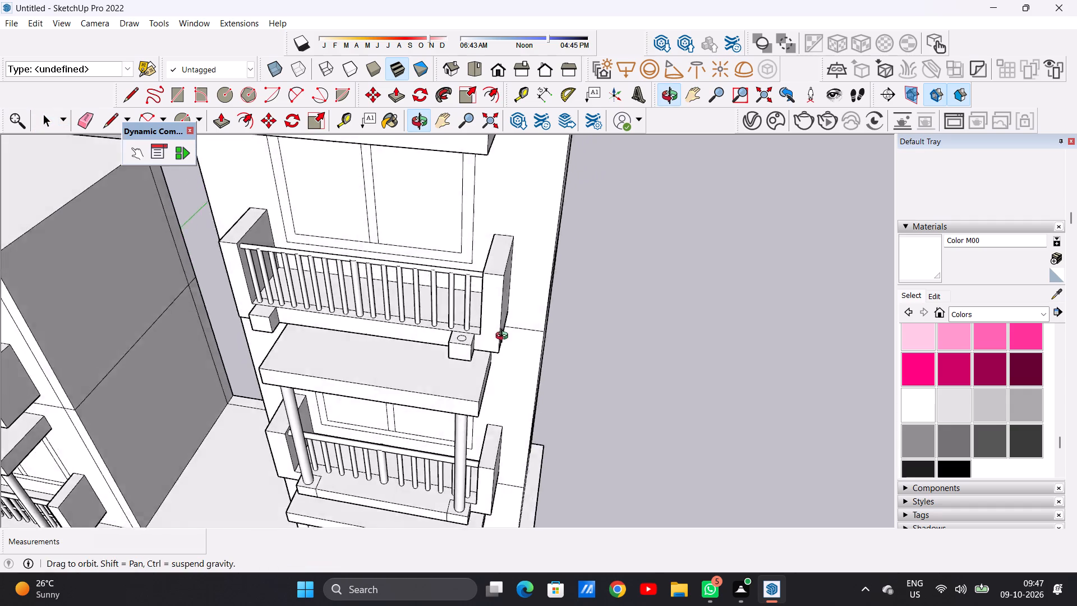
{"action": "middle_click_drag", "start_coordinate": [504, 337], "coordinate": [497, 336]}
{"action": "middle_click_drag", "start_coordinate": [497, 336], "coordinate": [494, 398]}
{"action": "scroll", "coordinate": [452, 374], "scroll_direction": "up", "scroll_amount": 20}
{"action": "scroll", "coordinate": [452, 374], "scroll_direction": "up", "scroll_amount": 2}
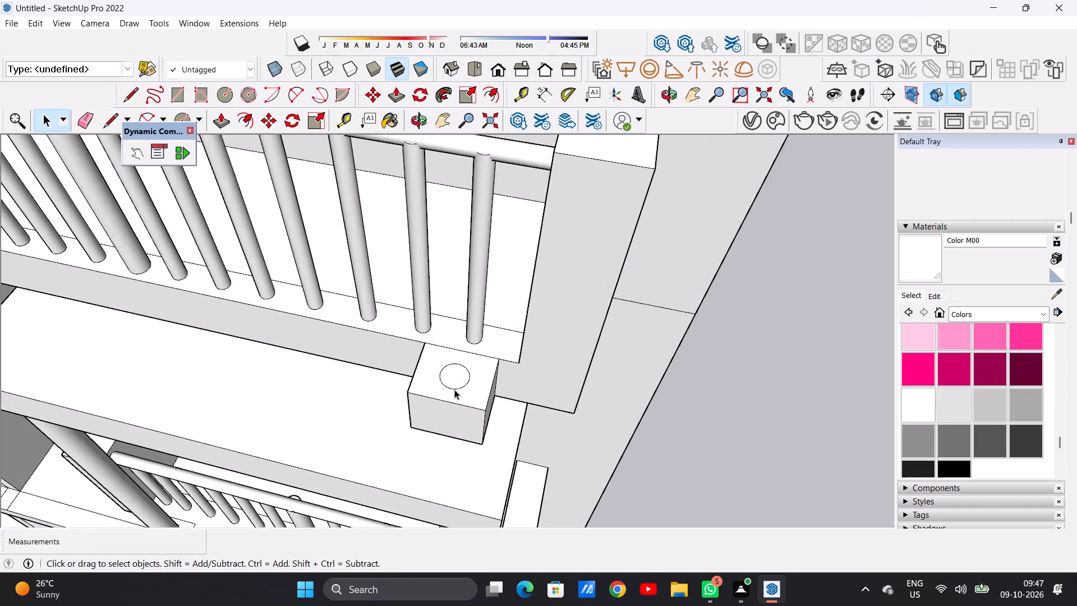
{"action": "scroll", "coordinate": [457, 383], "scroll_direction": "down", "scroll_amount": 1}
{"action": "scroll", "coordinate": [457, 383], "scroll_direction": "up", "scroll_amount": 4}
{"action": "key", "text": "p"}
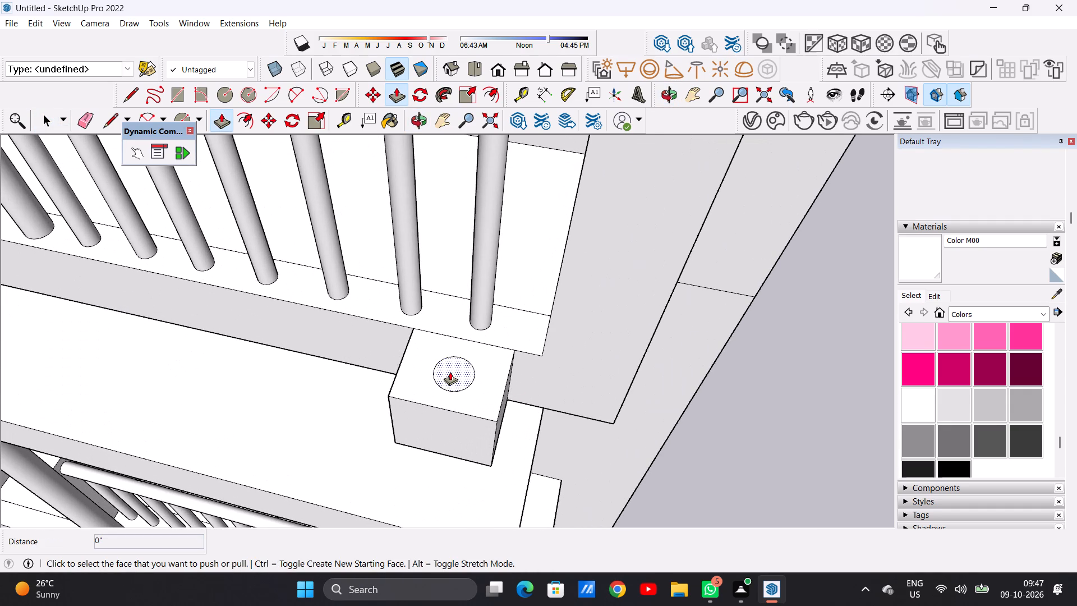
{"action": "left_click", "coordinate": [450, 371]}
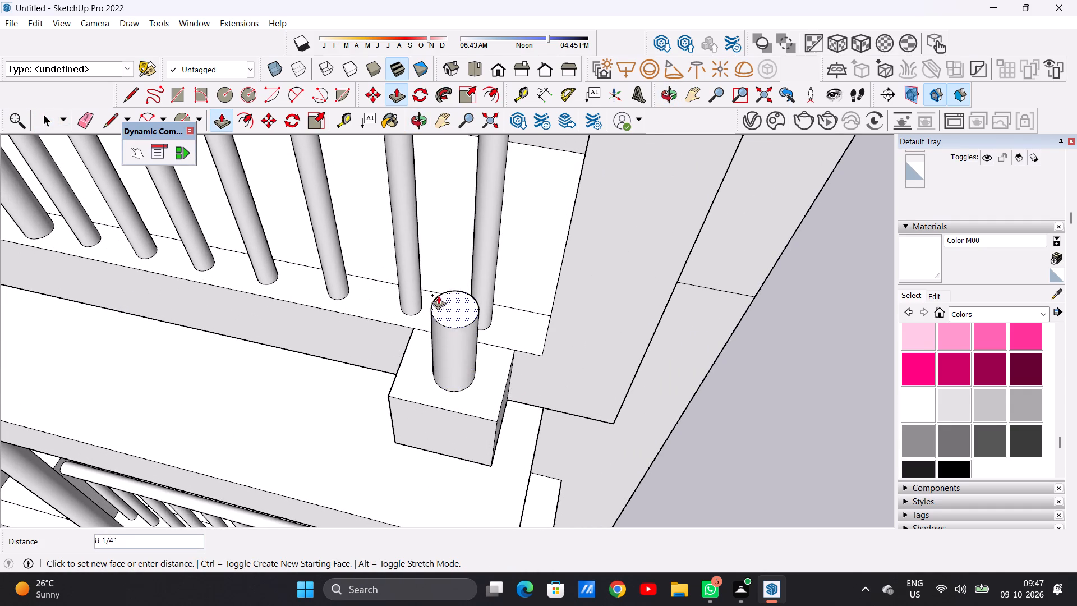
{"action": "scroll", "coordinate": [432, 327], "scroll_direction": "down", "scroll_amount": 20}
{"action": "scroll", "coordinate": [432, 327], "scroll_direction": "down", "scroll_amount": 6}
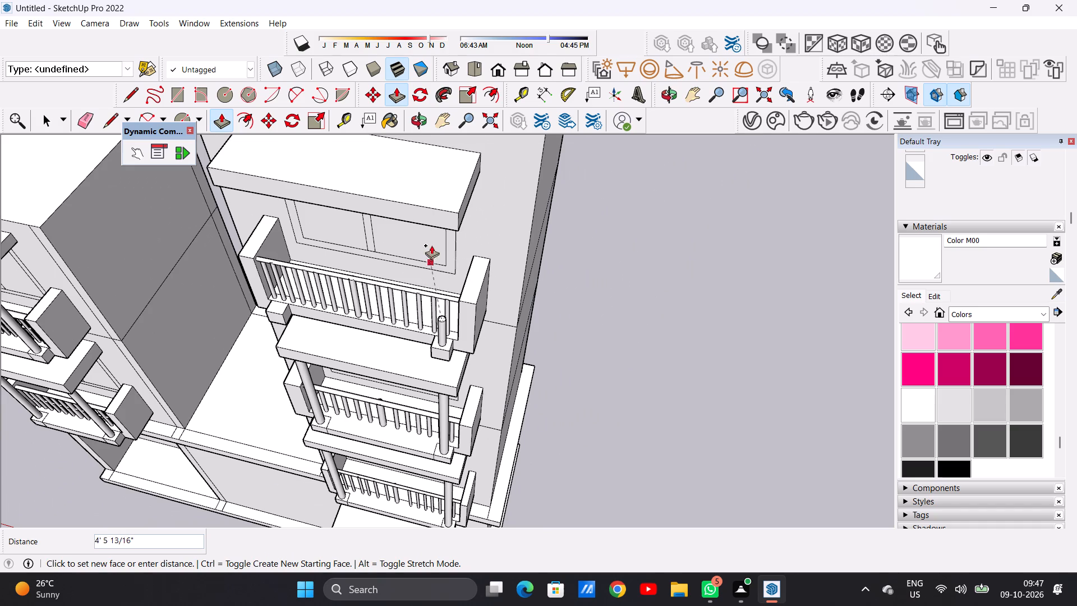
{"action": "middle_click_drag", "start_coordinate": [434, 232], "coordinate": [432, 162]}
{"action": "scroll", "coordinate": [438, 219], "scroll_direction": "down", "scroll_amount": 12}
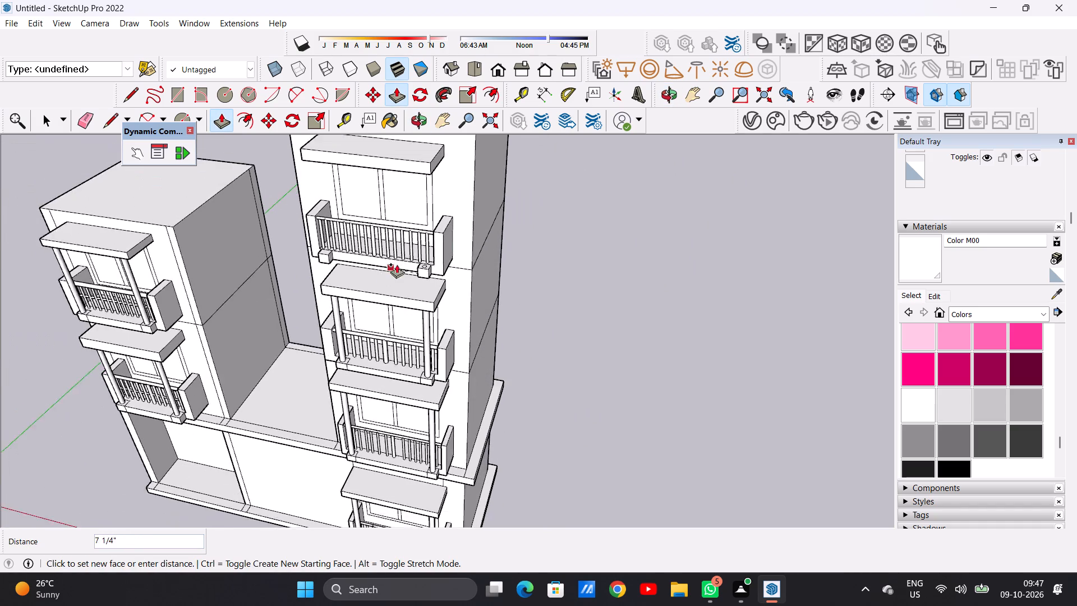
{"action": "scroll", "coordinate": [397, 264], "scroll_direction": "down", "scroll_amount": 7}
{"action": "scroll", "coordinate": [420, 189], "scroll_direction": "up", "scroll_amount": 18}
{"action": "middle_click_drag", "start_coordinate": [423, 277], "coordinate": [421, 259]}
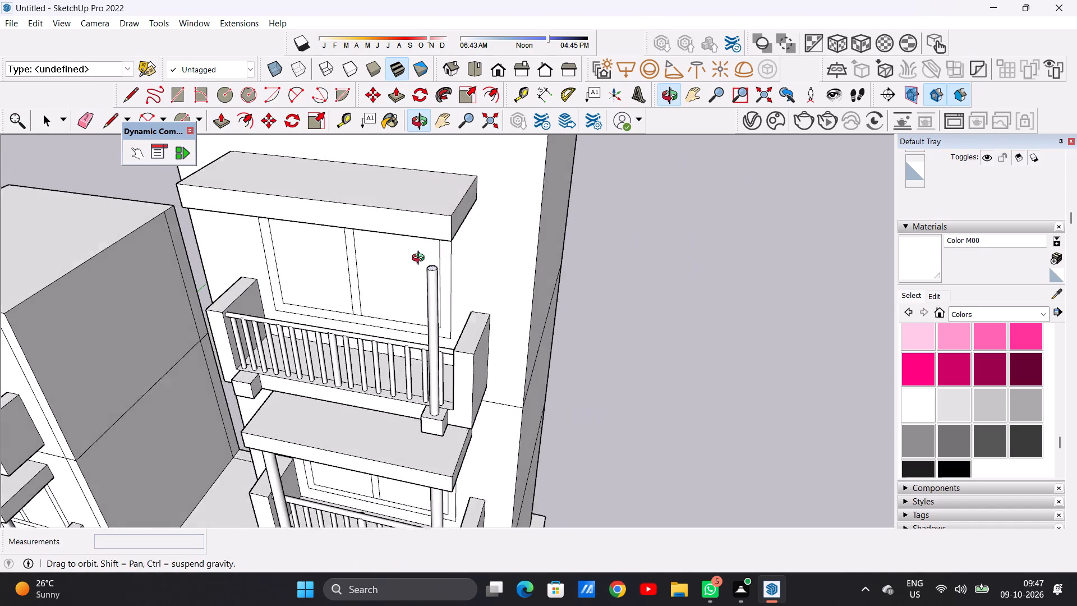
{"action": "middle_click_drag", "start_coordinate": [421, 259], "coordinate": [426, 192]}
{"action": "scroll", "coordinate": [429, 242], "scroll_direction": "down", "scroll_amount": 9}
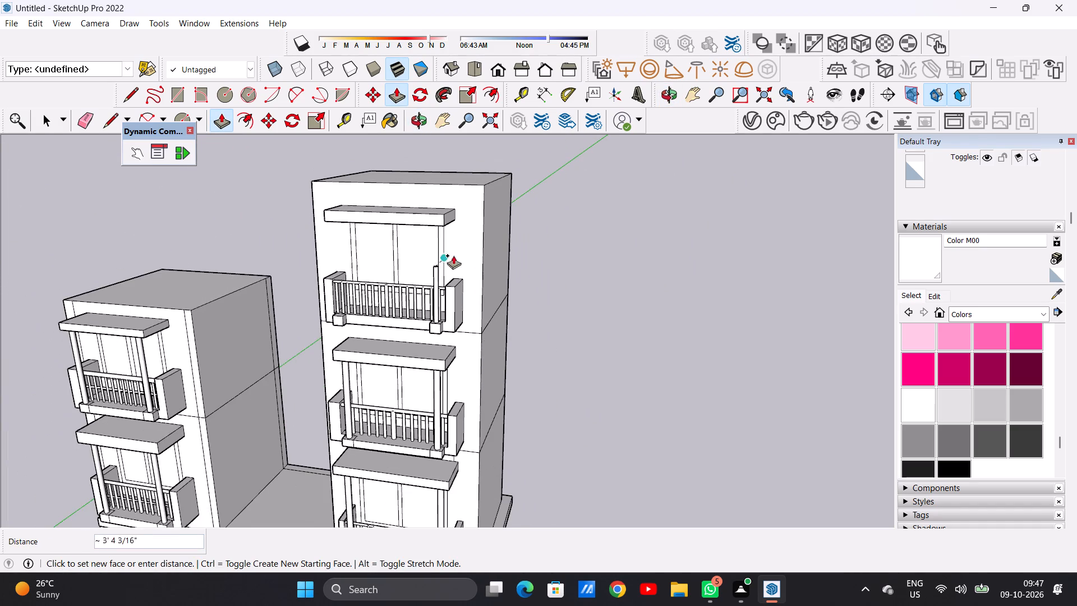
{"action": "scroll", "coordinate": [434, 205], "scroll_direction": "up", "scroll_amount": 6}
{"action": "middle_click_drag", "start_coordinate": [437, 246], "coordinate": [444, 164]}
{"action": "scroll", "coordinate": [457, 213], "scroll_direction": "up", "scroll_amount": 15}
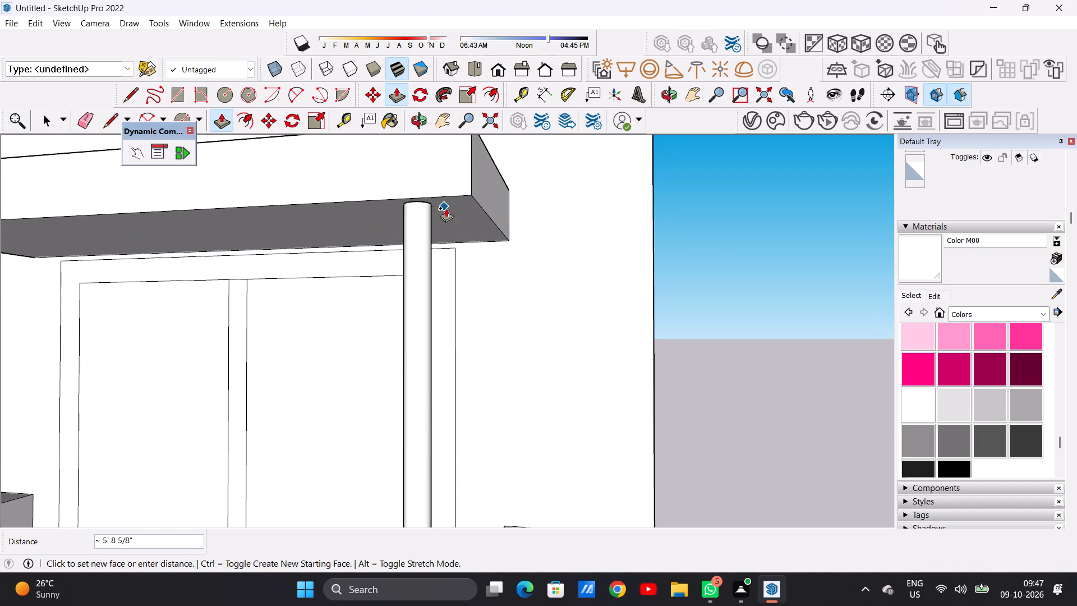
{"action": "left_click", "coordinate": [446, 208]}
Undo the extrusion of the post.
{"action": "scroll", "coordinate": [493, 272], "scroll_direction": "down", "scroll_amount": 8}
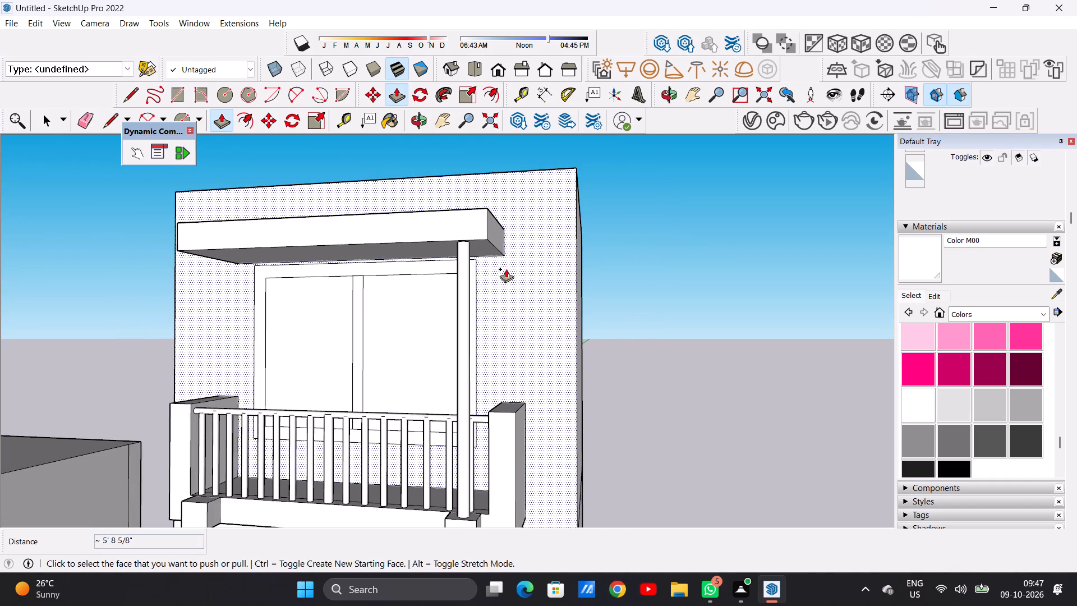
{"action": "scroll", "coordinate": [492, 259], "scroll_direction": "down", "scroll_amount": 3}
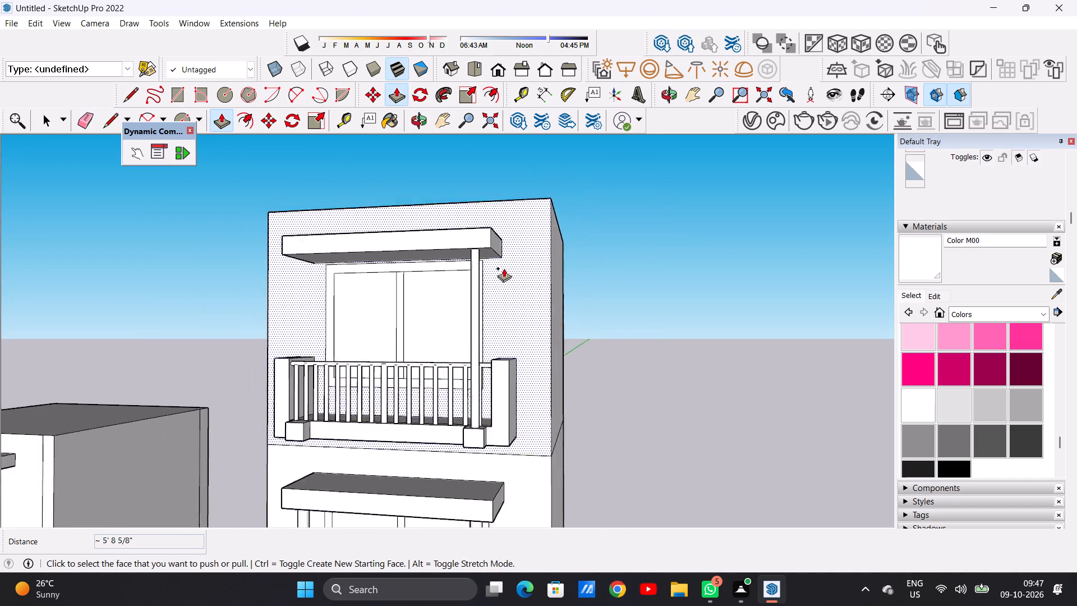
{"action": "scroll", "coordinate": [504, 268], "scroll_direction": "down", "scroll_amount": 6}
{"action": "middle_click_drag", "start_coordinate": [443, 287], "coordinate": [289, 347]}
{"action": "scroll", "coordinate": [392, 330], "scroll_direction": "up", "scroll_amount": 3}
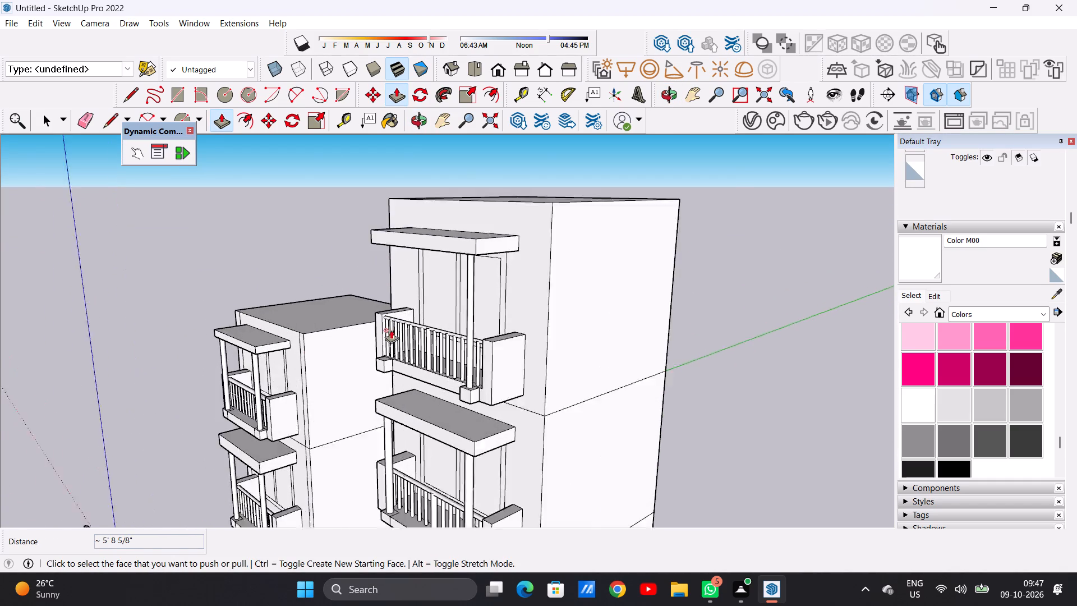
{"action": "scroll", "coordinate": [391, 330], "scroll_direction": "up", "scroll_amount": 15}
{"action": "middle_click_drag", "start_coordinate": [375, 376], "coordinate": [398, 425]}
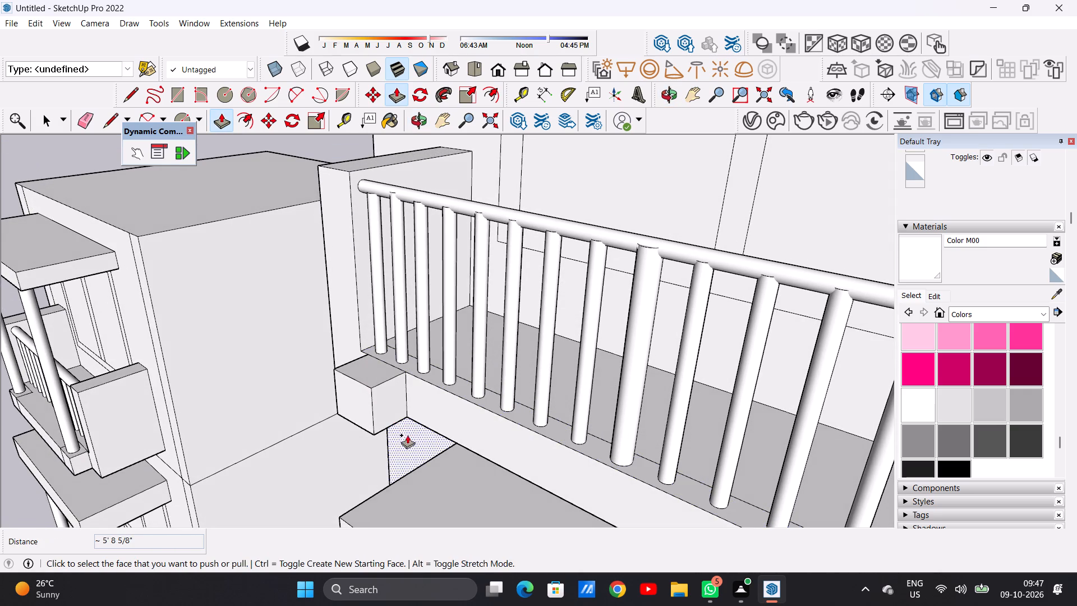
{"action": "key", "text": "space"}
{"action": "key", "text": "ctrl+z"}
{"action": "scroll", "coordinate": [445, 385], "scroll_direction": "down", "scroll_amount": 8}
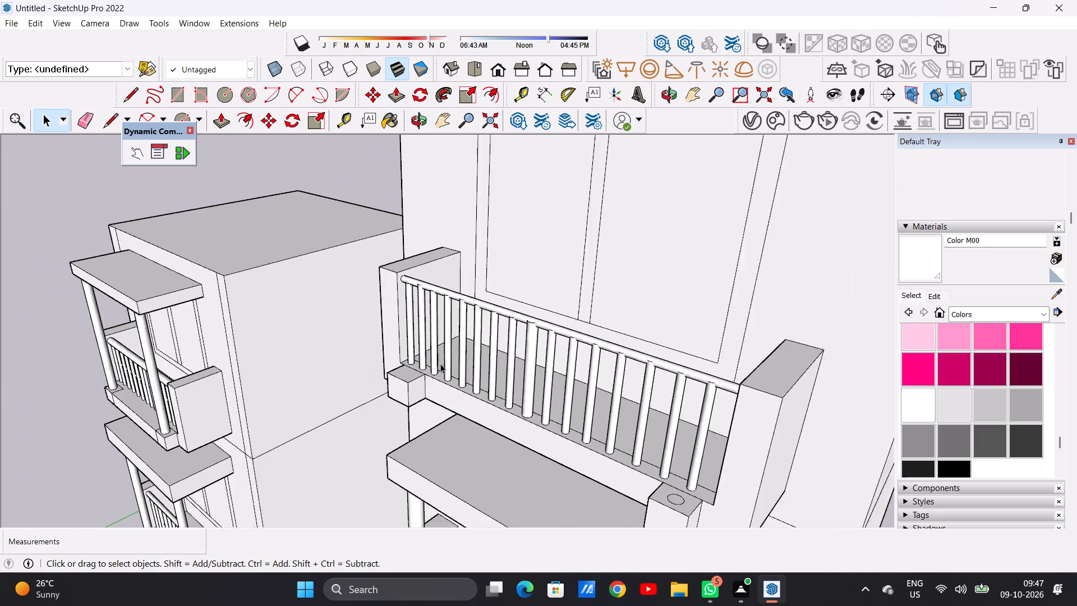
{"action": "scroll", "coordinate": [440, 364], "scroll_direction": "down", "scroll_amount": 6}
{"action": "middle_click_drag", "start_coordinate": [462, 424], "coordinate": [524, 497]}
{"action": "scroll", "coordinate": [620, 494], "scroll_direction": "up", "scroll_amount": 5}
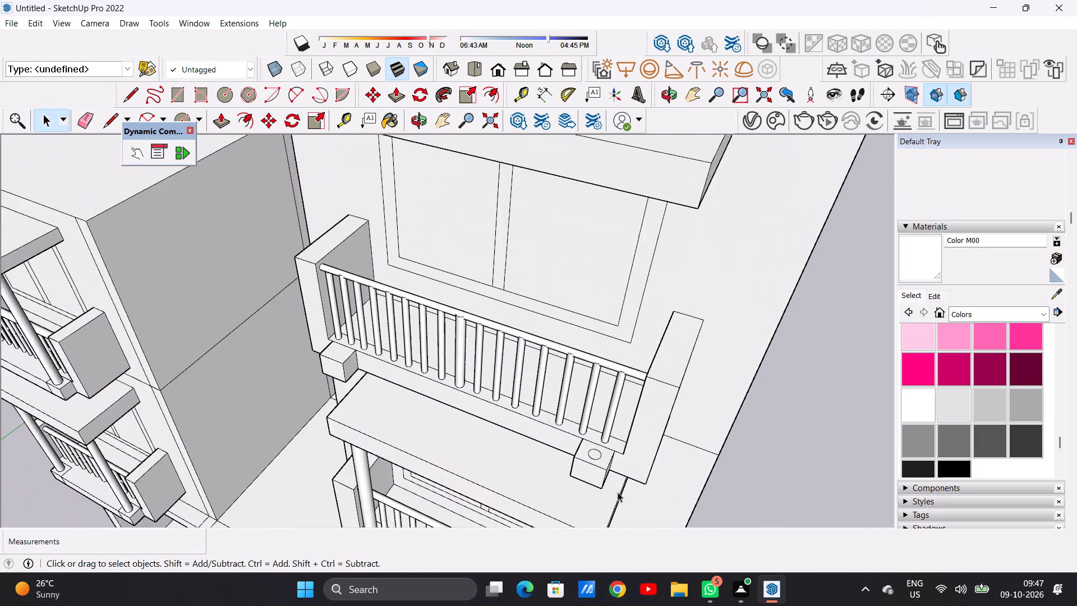
Copy the circle on the outer post base about 6' 2 5/16" along the balcony onto the opposite post base.
{"action": "scroll", "coordinate": [618, 492], "scroll_direction": "up", "scroll_amount": 20}
{"action": "scroll", "coordinate": [618, 492], "scroll_direction": "up", "scroll_amount": 2}
{"action": "double_click", "coordinate": [595, 443]}
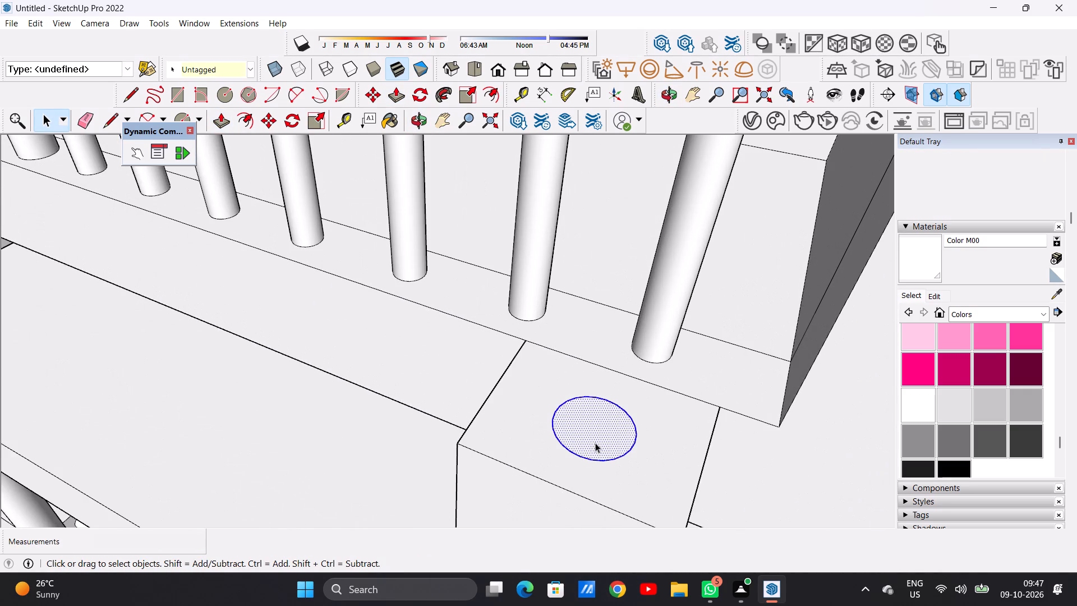
{"action": "key", "text": "m"}
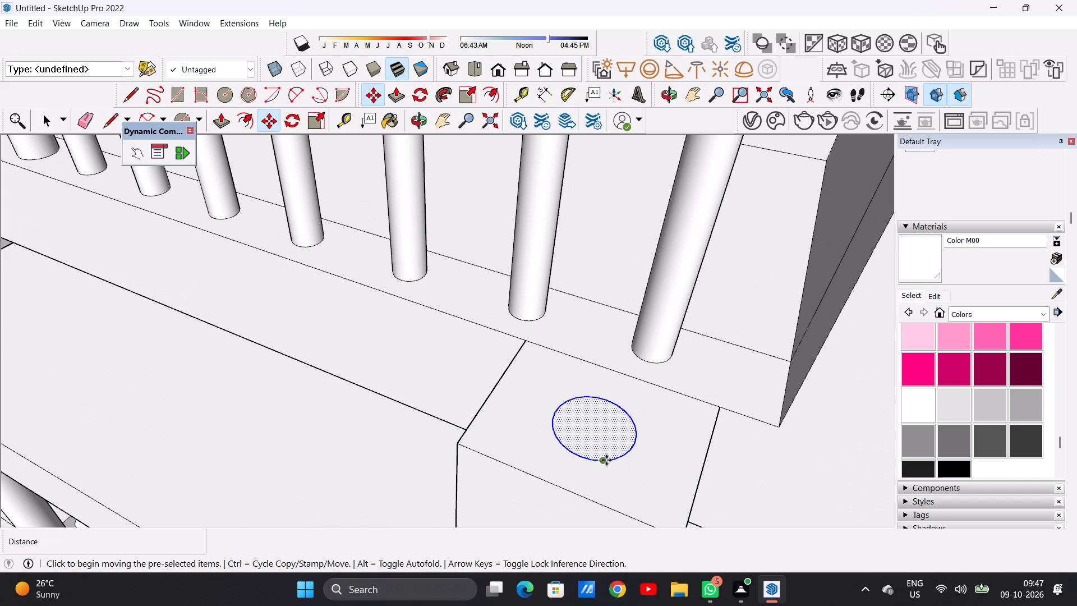
{"action": "left_click", "coordinate": [606, 460]}
{"action": "scroll", "coordinate": [484, 426], "scroll_direction": "down", "scroll_amount": 10}
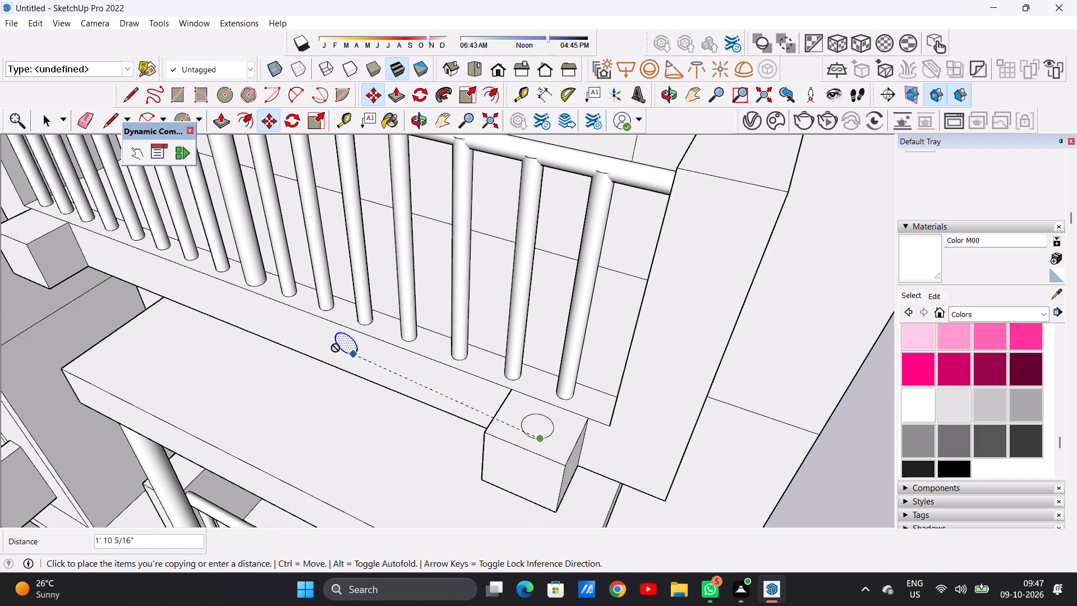
{"action": "scroll", "coordinate": [331, 351], "scroll_direction": "down", "scroll_amount": 4}
{"action": "scroll", "coordinate": [111, 251], "scroll_direction": "up", "scroll_amount": 4}
{"action": "scroll", "coordinate": [111, 251], "scroll_direction": "down", "scroll_amount": 1}
{"action": "scroll", "coordinate": [116, 272], "scroll_direction": "up", "scroll_amount": 5}
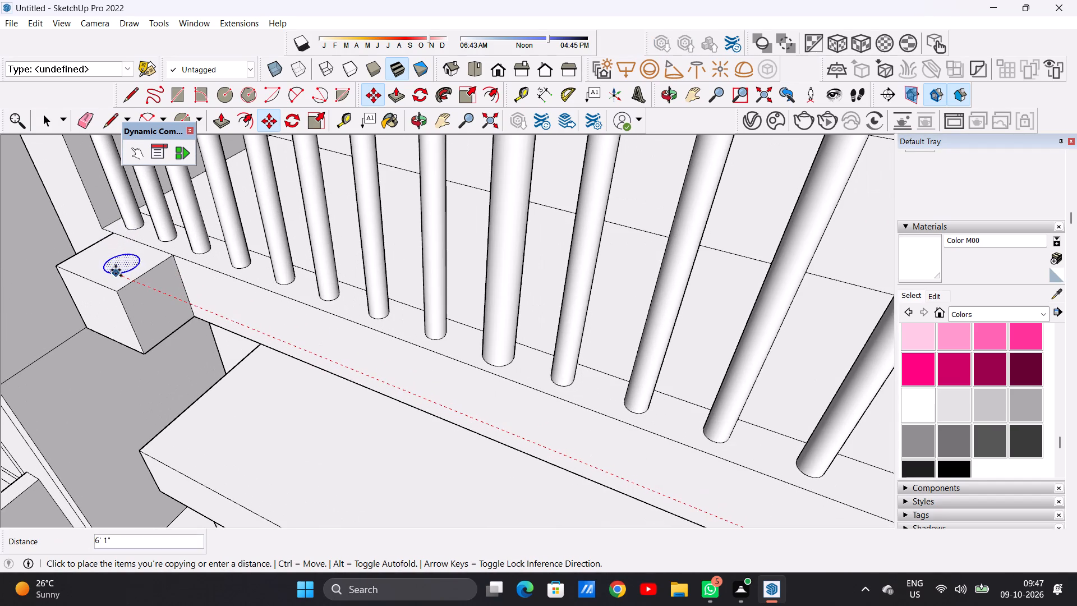
{"action": "scroll", "coordinate": [111, 263], "scroll_direction": "up", "scroll_amount": 4}
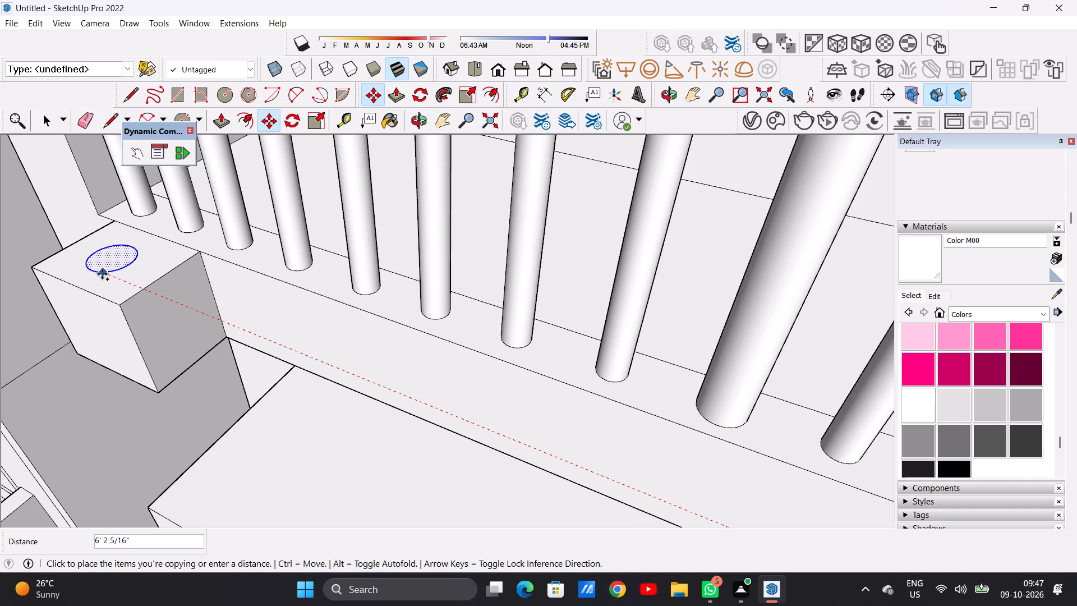
{"action": "left_click", "coordinate": [102, 274]}
{"action": "key", "text": "space"}
{"action": "scroll", "coordinate": [565, 364], "scroll_direction": "down", "scroll_amount": 20}
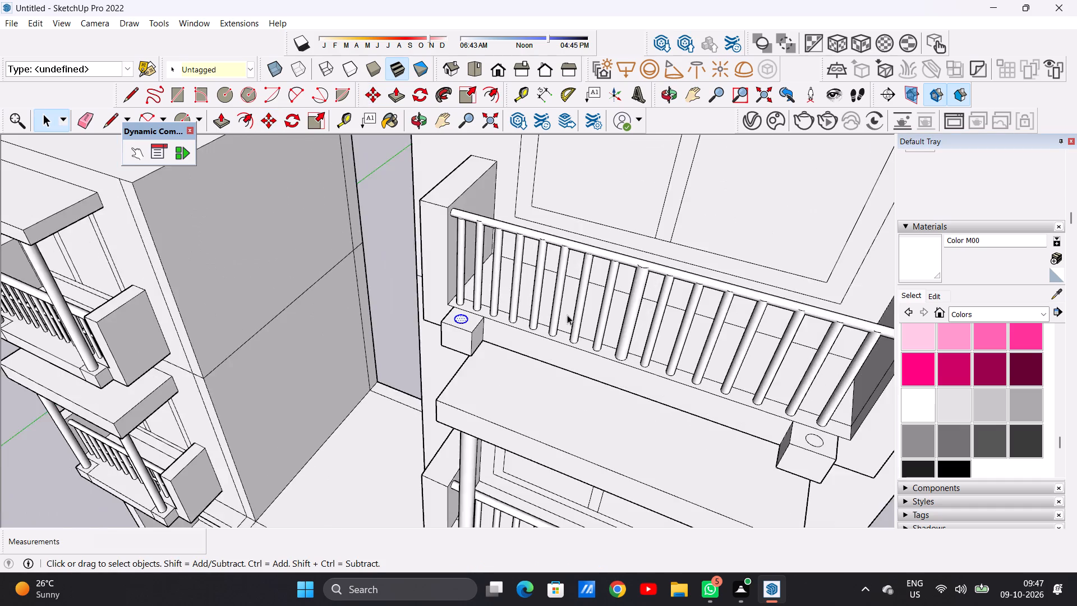
{"action": "scroll", "coordinate": [567, 315], "scroll_direction": "down", "scroll_amount": 7}
{"action": "left_click", "coordinate": [777, 400]}
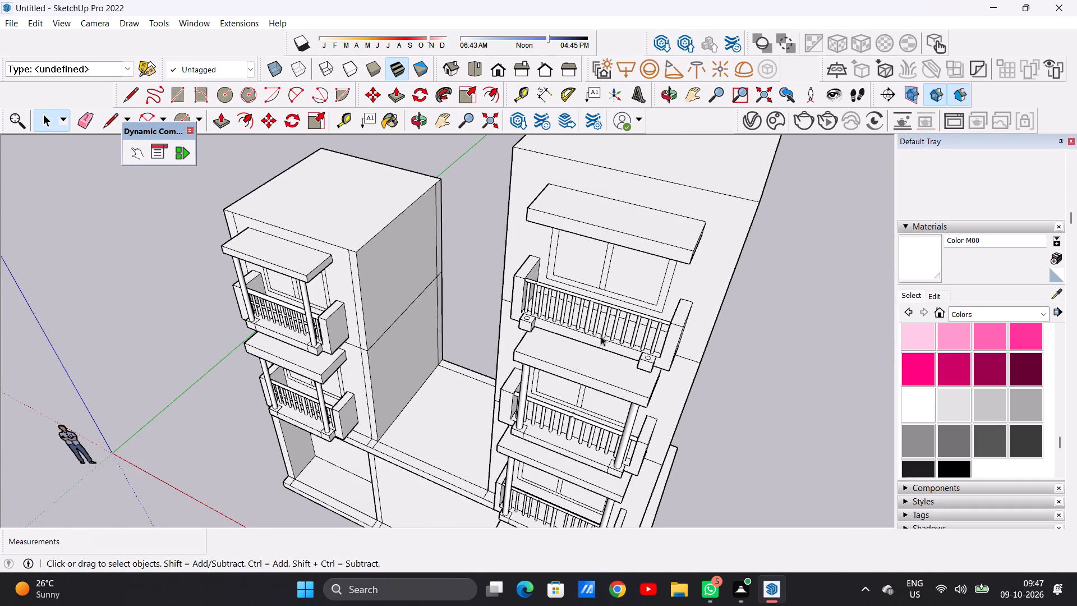
Extrude the circle on the outer-corner post base about 5' 8 5/8" up to the canopy's underside.
{"action": "scroll", "coordinate": [697, 362], "scroll_direction": "up", "scroll_amount": 7}
{"action": "scroll", "coordinate": [642, 345], "scroll_direction": "up", "scroll_amount": 17}
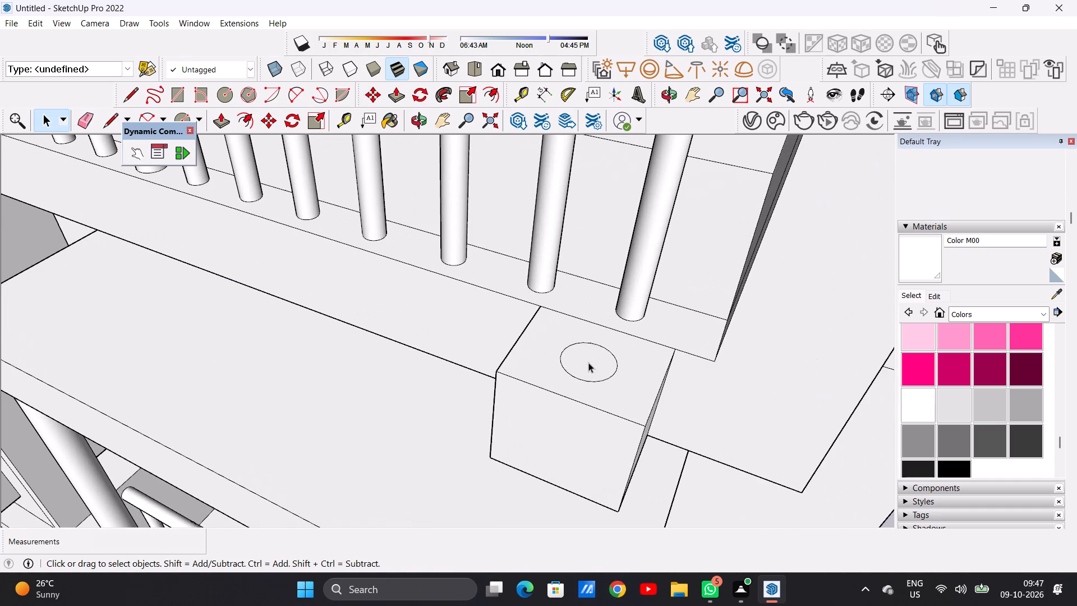
{"action": "key", "text": "p"}
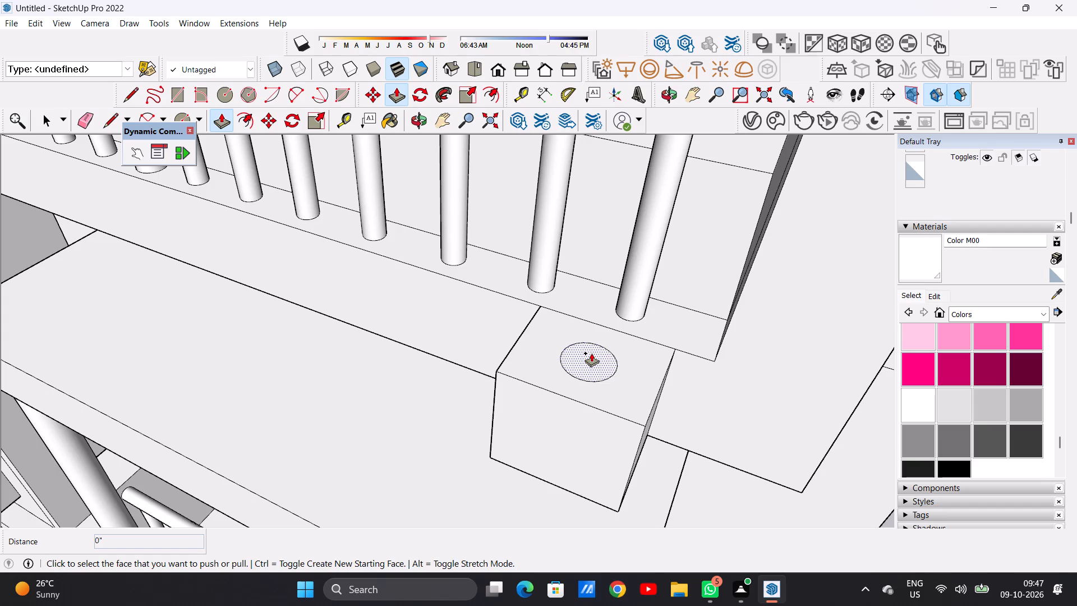
{"action": "left_click", "coordinate": [591, 353]}
{"action": "scroll", "coordinate": [590, 312], "scroll_direction": "down", "scroll_amount": 13}
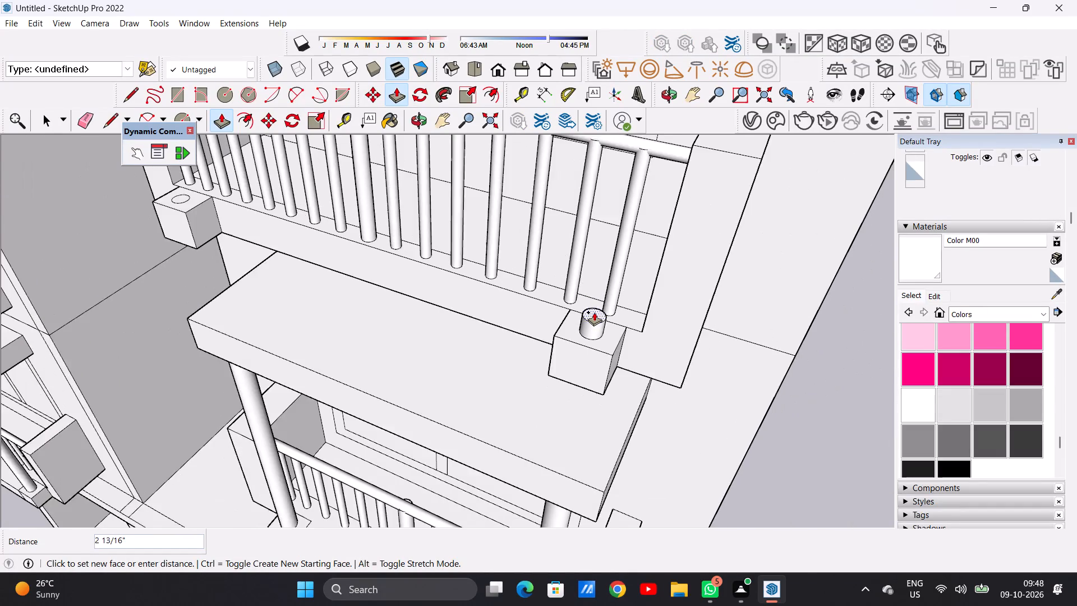
{"action": "scroll", "coordinate": [594, 312], "scroll_direction": "down", "scroll_amount": 20}
{"action": "scroll", "coordinate": [594, 312], "scroll_direction": "down", "scroll_amount": 3}
{"action": "scroll", "coordinate": [608, 215], "scroll_direction": "up", "scroll_amount": 7}
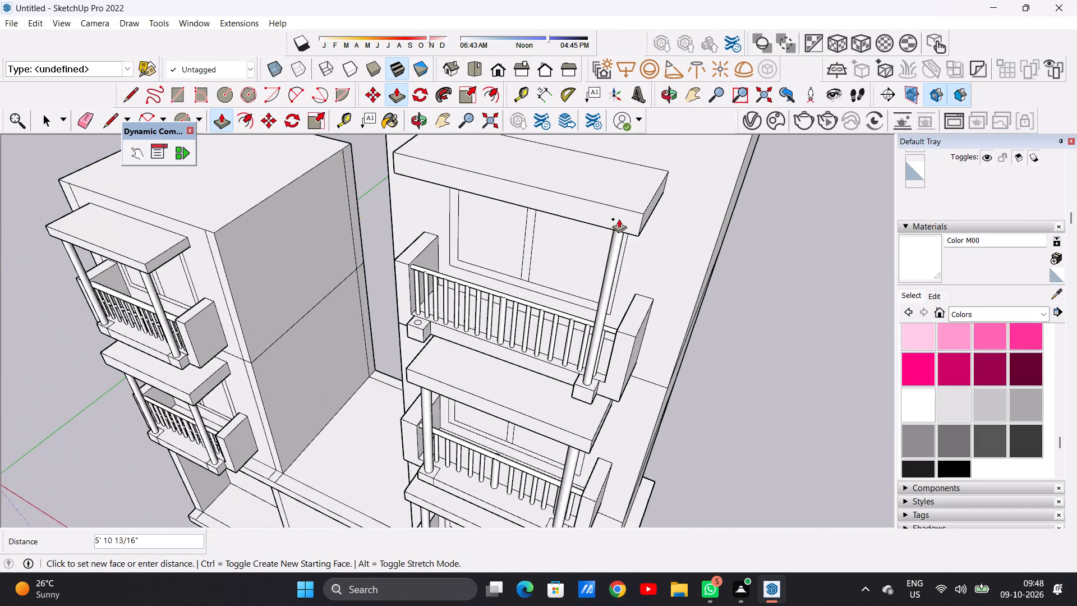
{"action": "scroll", "coordinate": [619, 219], "scroll_direction": "up", "scroll_amount": 5}
{"action": "middle_click_drag", "start_coordinate": [634, 252], "coordinate": [568, 193]}
{"action": "scroll", "coordinate": [561, 245], "scroll_direction": "down", "scroll_amount": 8}
{"action": "middle_click_drag", "start_coordinate": [569, 254], "coordinate": [551, 212]}
{"action": "scroll", "coordinate": [551, 224], "scroll_direction": "up", "scroll_amount": 1}
{"action": "scroll", "coordinate": [556, 246], "scroll_direction": "down", "scroll_amount": 14}
{"action": "scroll", "coordinate": [563, 167], "scroll_direction": "up", "scroll_amount": 8}
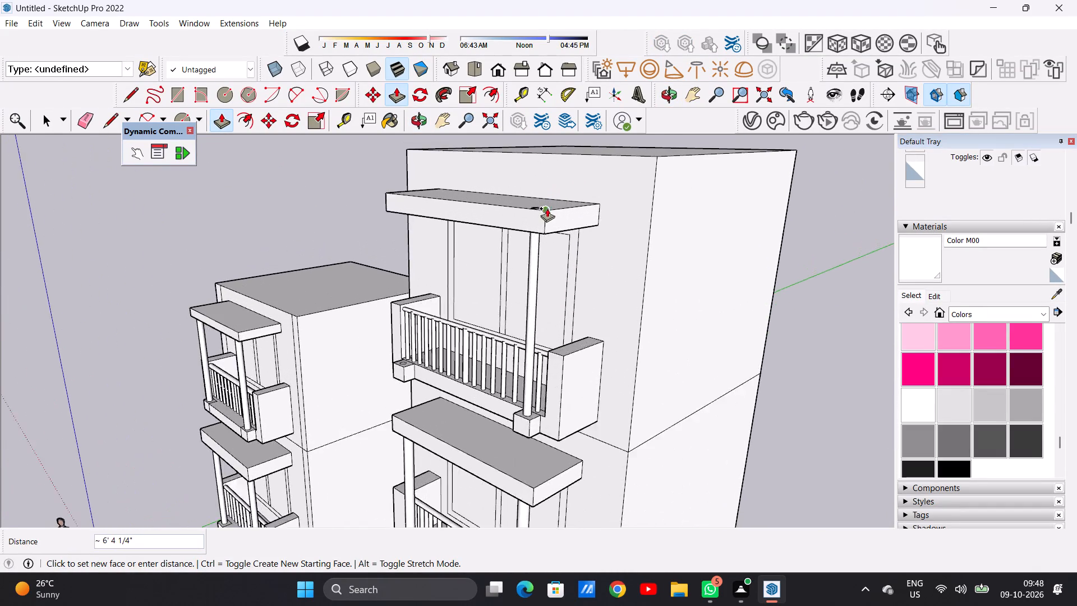
{"action": "scroll", "coordinate": [547, 208], "scroll_direction": "up", "scroll_amount": 8}
{"action": "middle_click_drag", "start_coordinate": [536, 274], "coordinate": [522, 193]}
{"action": "scroll", "coordinate": [521, 193], "scroll_direction": "up", "scroll_amount": 6}
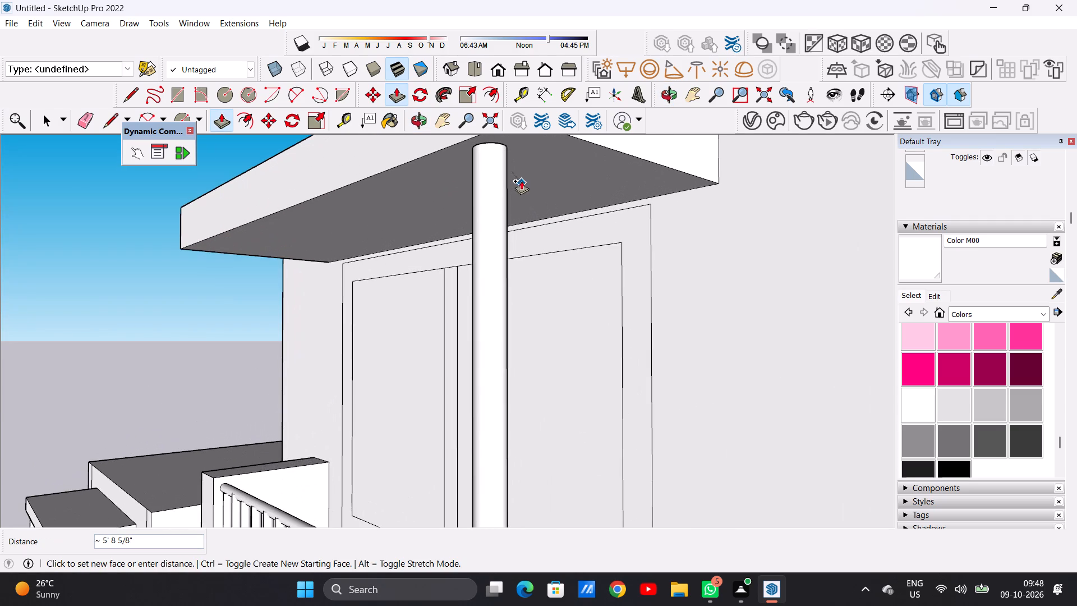
{"action": "left_click", "coordinate": [524, 147]}
Extrude the copied circle on the other post base about 5' 8 5/8" up to the canopy's underside.
{"action": "scroll", "coordinate": [615, 426], "scroll_direction": "down", "scroll_amount": 6}
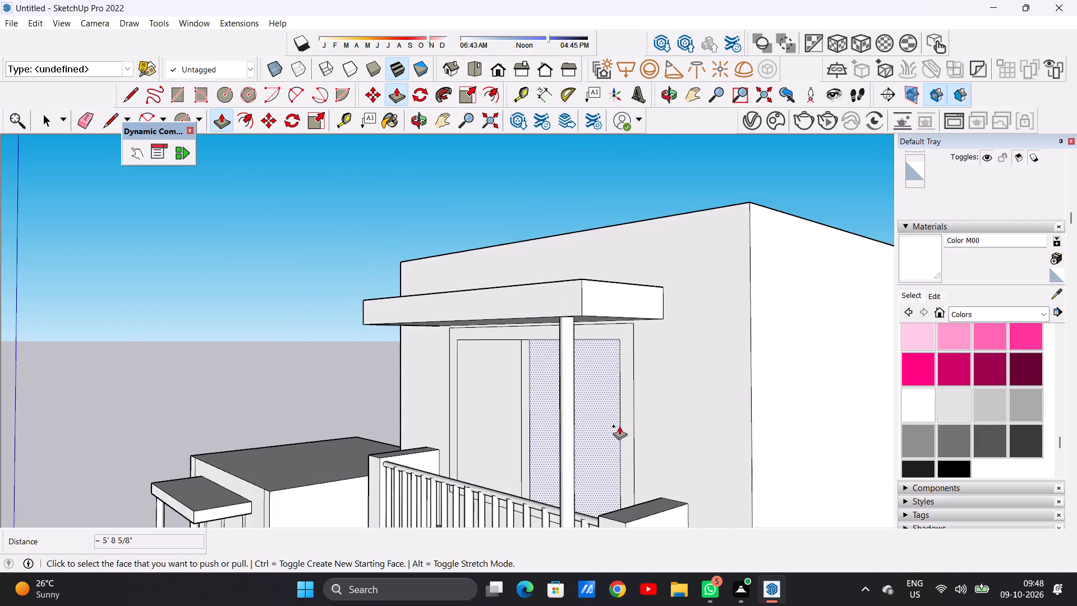
{"action": "scroll", "coordinate": [619, 426], "scroll_direction": "down", "scroll_amount": 14}
{"action": "scroll", "coordinate": [525, 437], "scroll_direction": "up", "scroll_amount": 8}
{"action": "middle_click_drag", "start_coordinate": [499, 405], "coordinate": [533, 405]}
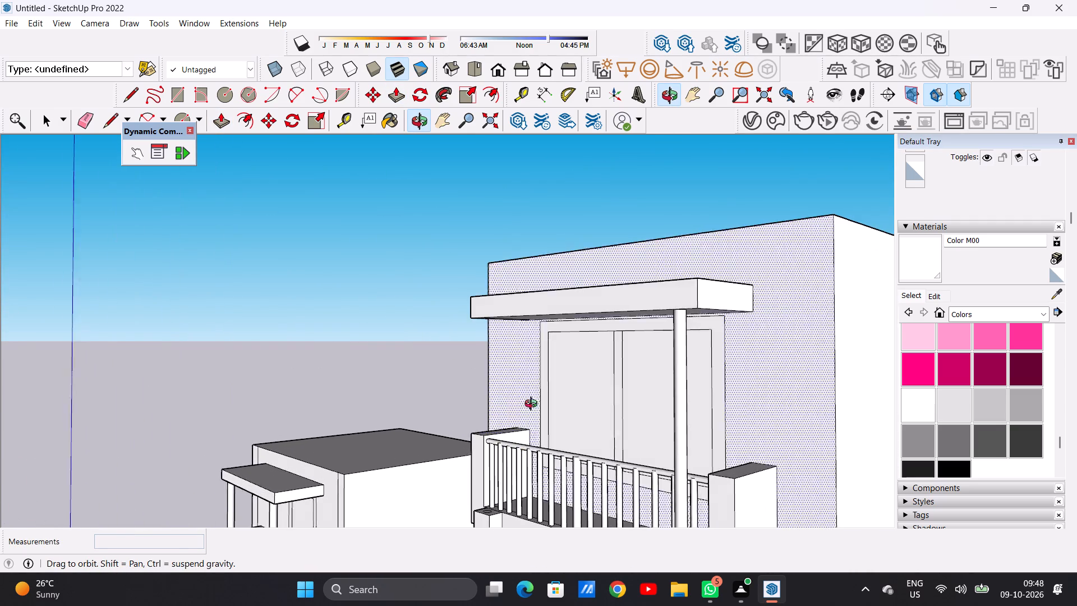
{"action": "middle_click_drag", "start_coordinate": [533, 405], "coordinate": [800, 447]}
{"action": "scroll", "coordinate": [538, 468], "scroll_direction": "up", "scroll_amount": 6}
{"action": "middle_click_drag", "start_coordinate": [437, 359], "coordinate": [447, 457]}
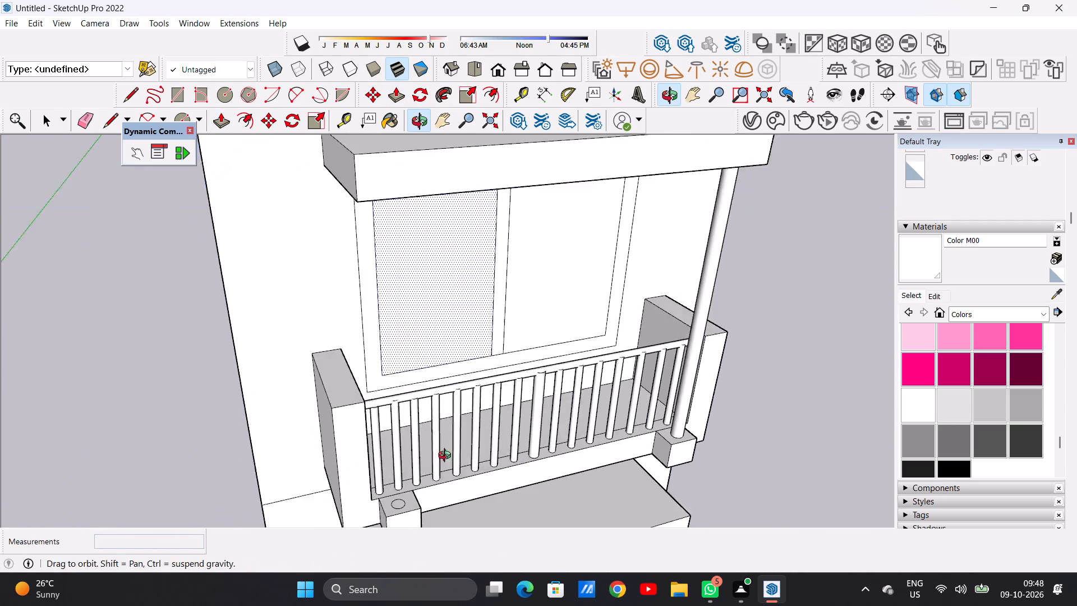
{"action": "middle_click_drag", "start_coordinate": [447, 457], "coordinate": [448, 461]}
{"action": "scroll", "coordinate": [452, 388], "scroll_direction": "down", "scroll_amount": 9}
{"action": "scroll", "coordinate": [427, 456], "scroll_direction": "up", "scroll_amount": 7}
{"action": "scroll", "coordinate": [429, 450], "scroll_direction": "down", "scroll_amount": 1}
{"action": "scroll", "coordinate": [422, 421], "scroll_direction": "up", "scroll_amount": 3}
{"action": "scroll", "coordinate": [422, 420], "scroll_direction": "down", "scroll_amount": 1}
{"action": "scroll", "coordinate": [422, 420], "scroll_direction": "up", "scroll_amount": 12}
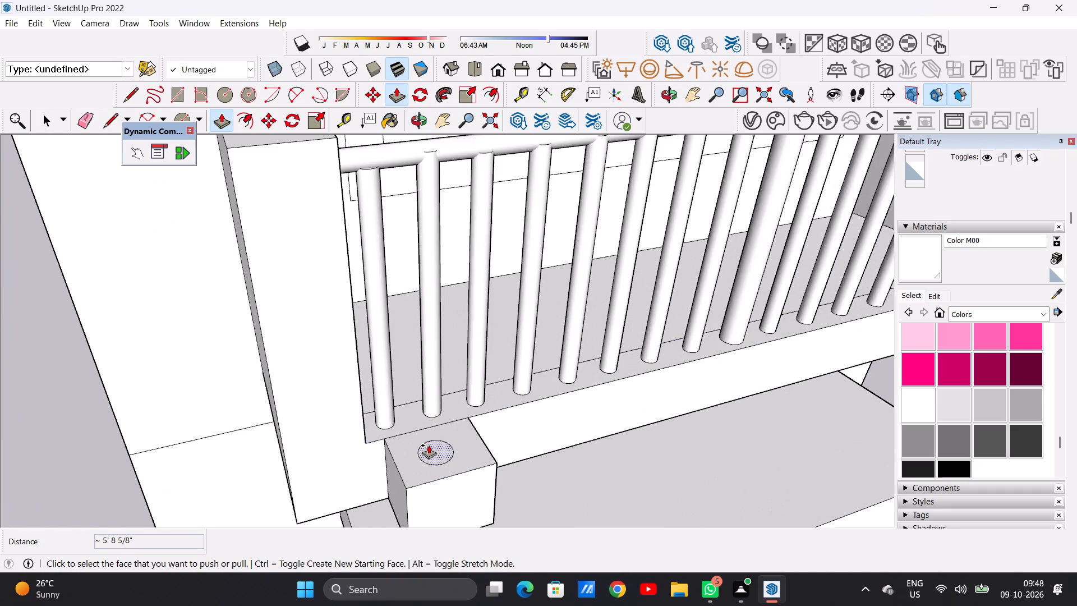
{"action": "scroll", "coordinate": [429, 445], "scroll_direction": "up", "scroll_amount": 6}
{"action": "left_click", "coordinate": [438, 452]}
{"action": "scroll", "coordinate": [443, 355], "scroll_direction": "down", "scroll_amount": 12}
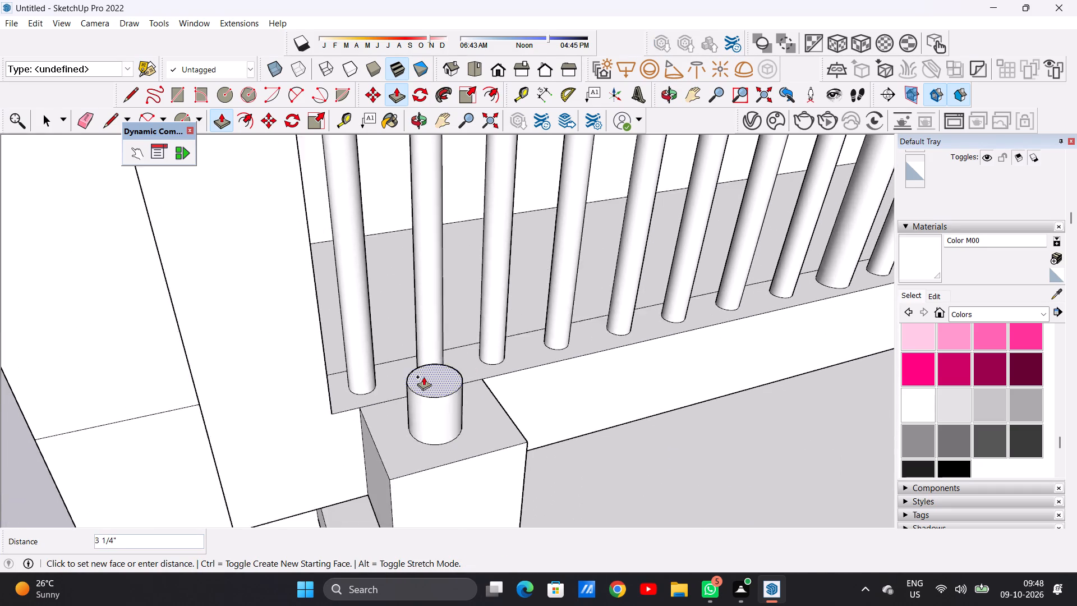
{"action": "scroll", "coordinate": [424, 377], "scroll_direction": "down", "scroll_amount": 20}
{"action": "scroll", "coordinate": [424, 377], "scroll_direction": "down", "scroll_amount": 10}
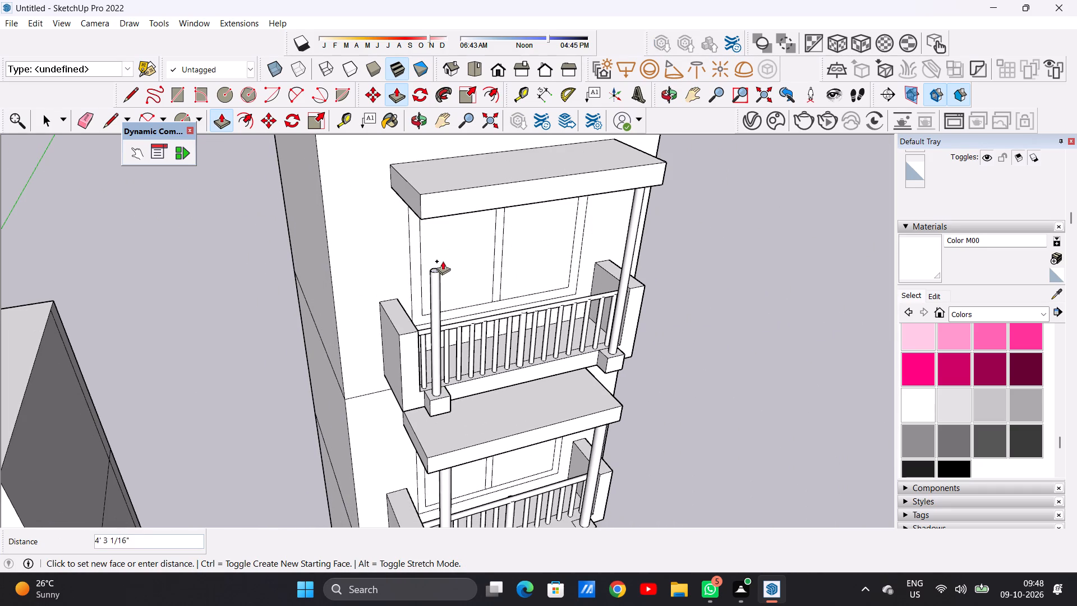
{"action": "middle_click_drag", "start_coordinate": [459, 213], "coordinate": [481, 176]}
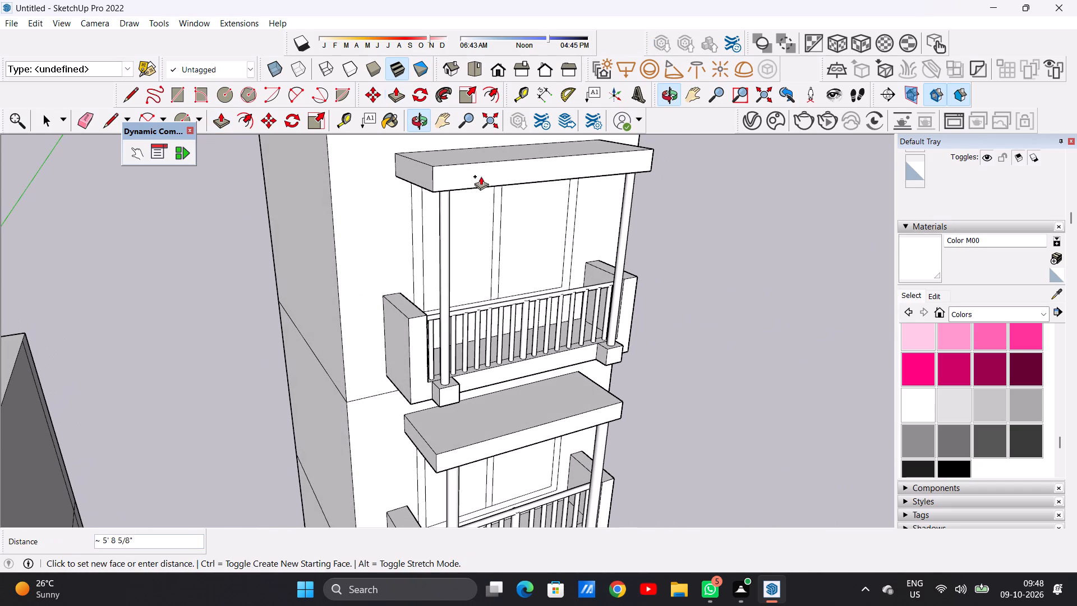
{"action": "scroll", "coordinate": [439, 206], "scroll_direction": "up", "scroll_amount": 5}
{"action": "scroll", "coordinate": [480, 261], "scroll_direction": "down", "scroll_amount": 14}
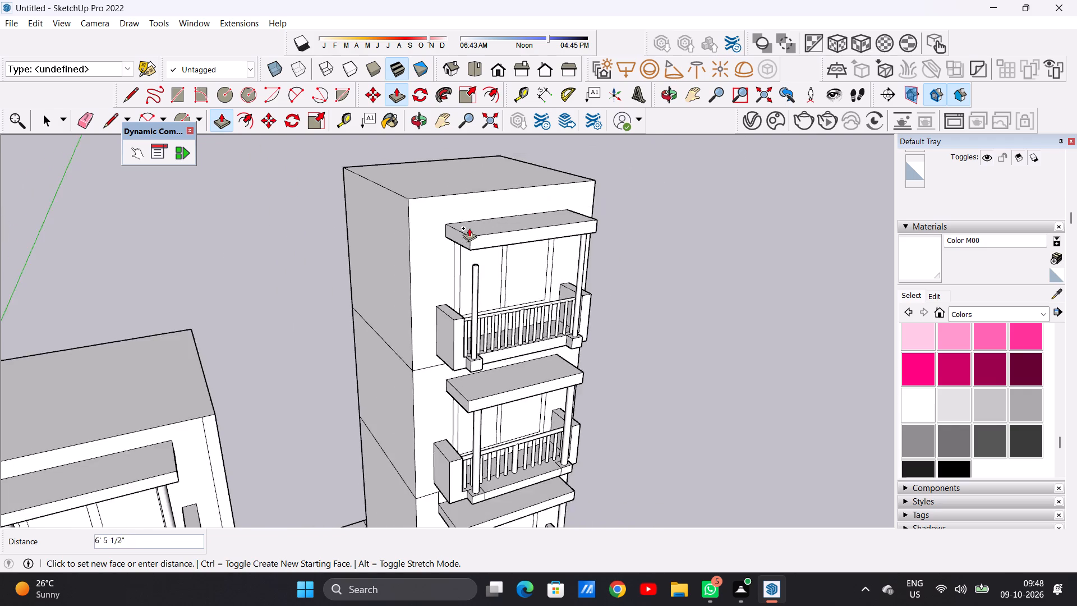
{"action": "scroll", "coordinate": [466, 221], "scroll_direction": "up", "scroll_amount": 13}
{"action": "middle_click_drag", "start_coordinate": [486, 325], "coordinate": [454, 213]}
{"action": "scroll", "coordinate": [454, 213], "scroll_direction": "up", "scroll_amount": 5}
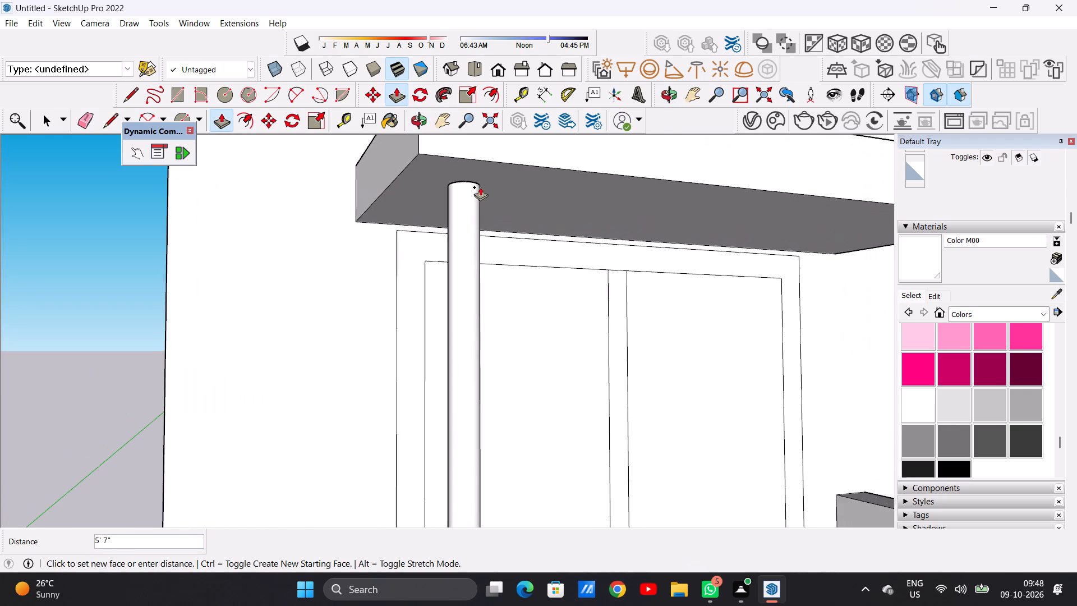
{"action": "left_click", "coordinate": [491, 172]}
{"action": "key", "text": "space"}
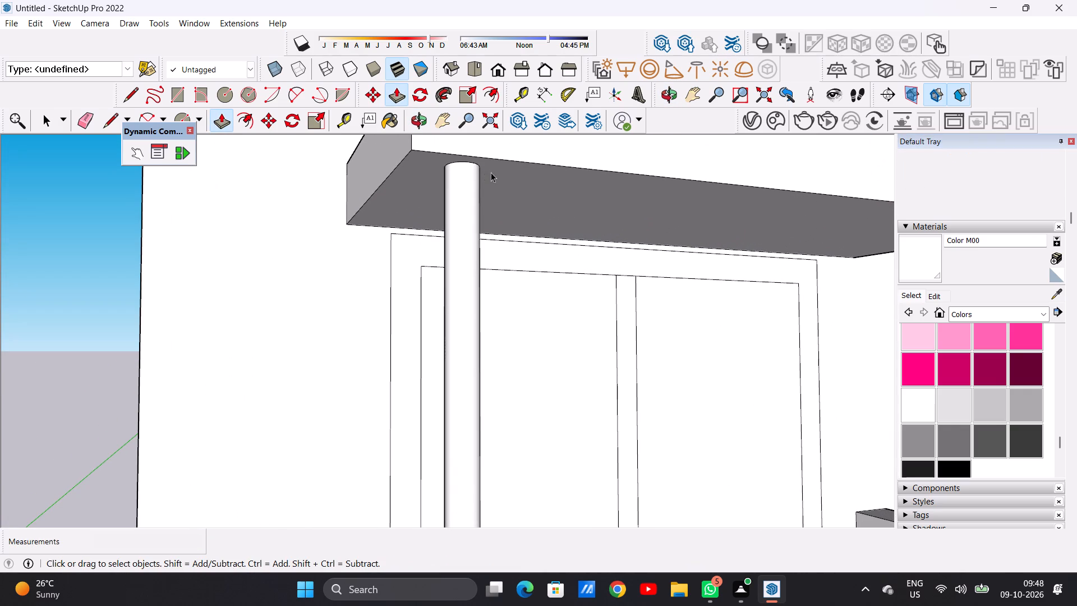
Extrude the balcony's front edge face between the two post bases outward, flush with the bases' front faces.
{"action": "scroll", "coordinate": [517, 384], "scroll_direction": "down", "scroll_amount": 20}
{"action": "scroll", "coordinate": [517, 384], "scroll_direction": "down", "scroll_amount": 7}
{"action": "middle_click_drag", "start_coordinate": [512, 429], "coordinate": [363, 447]}
{"action": "scroll", "coordinate": [534, 416], "scroll_direction": "up", "scroll_amount": 14}
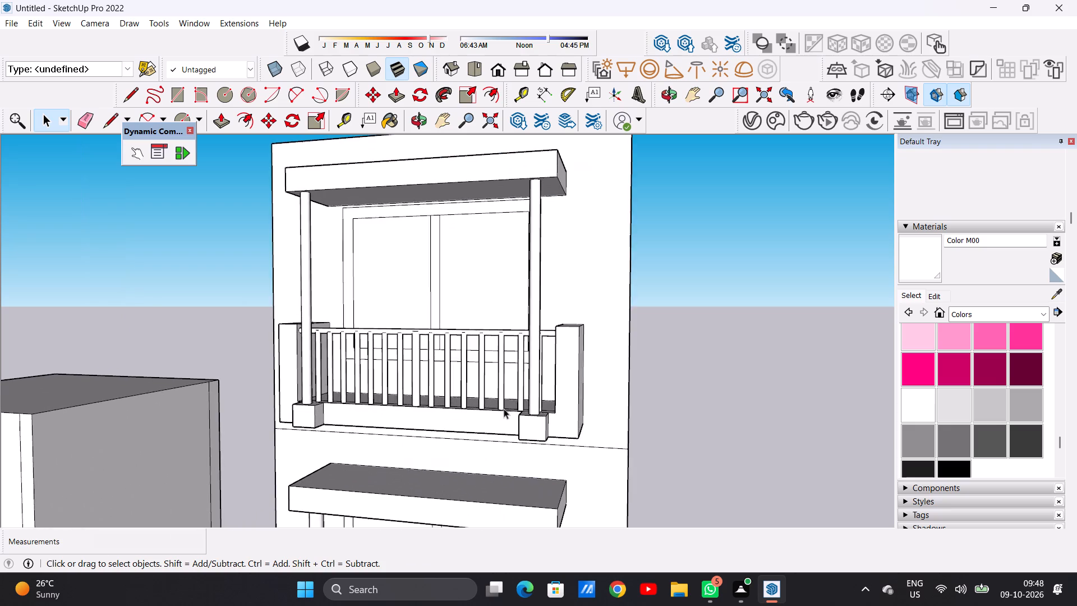
{"action": "middle_click_drag", "start_coordinate": [502, 421], "coordinate": [484, 466]}
{"action": "scroll", "coordinate": [476, 431], "scroll_direction": "up", "scroll_amount": 4}
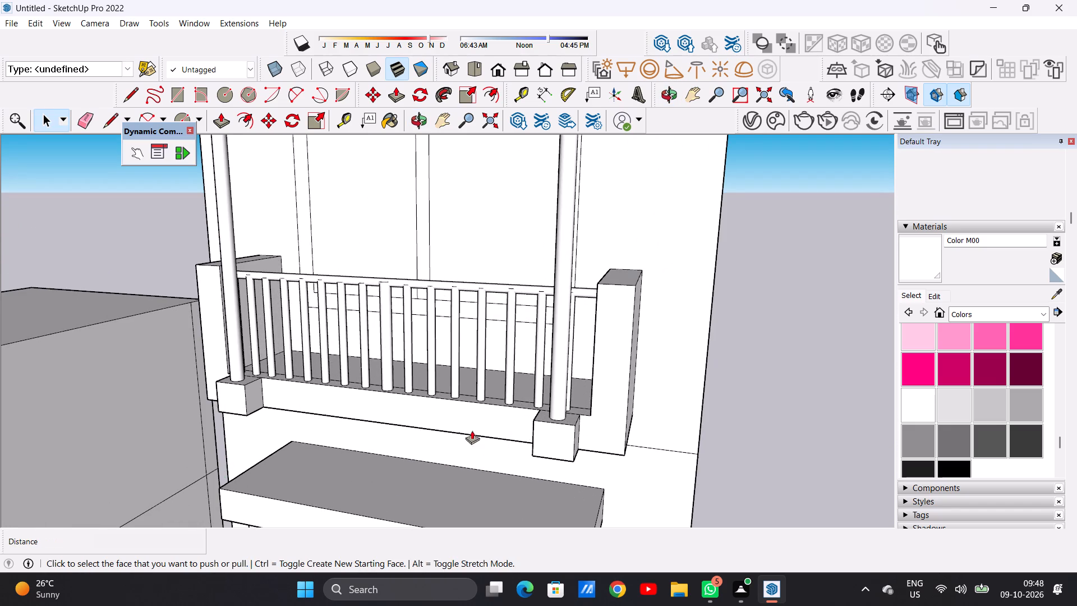
{"action": "key", "text": "p"}
{"action": "left_click", "coordinate": [507, 421]}
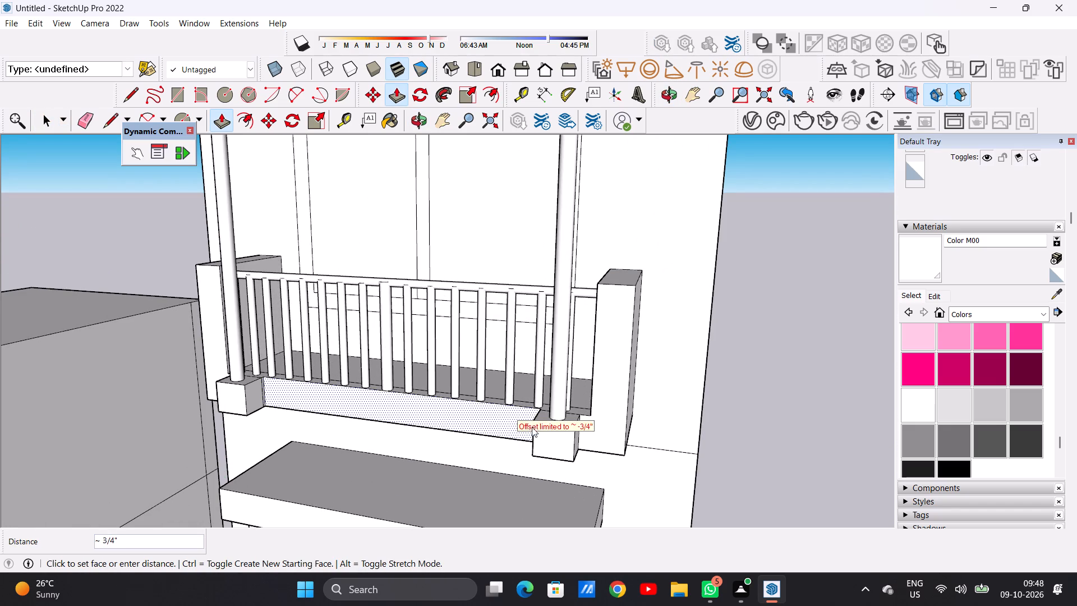
{"action": "left_click", "coordinate": [532, 417]}
{"action": "key", "text": "space"}
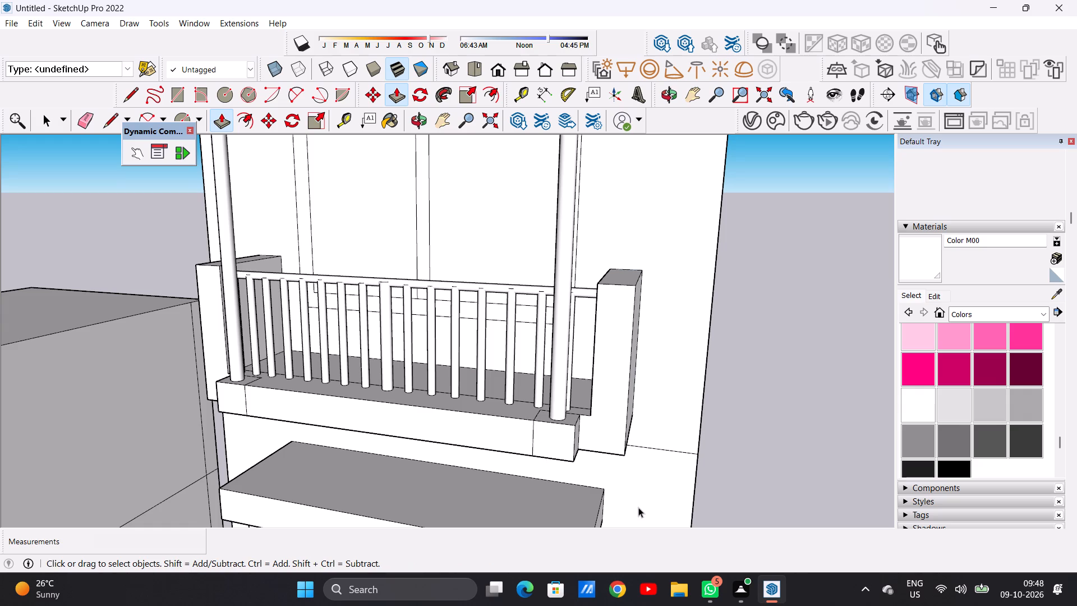
Examine the building's front, comparing the top balcony's posts, base and canopy with those of the lower balconies.
{"action": "scroll", "coordinate": [604, 391], "scroll_direction": "down", "scroll_amount": 12}
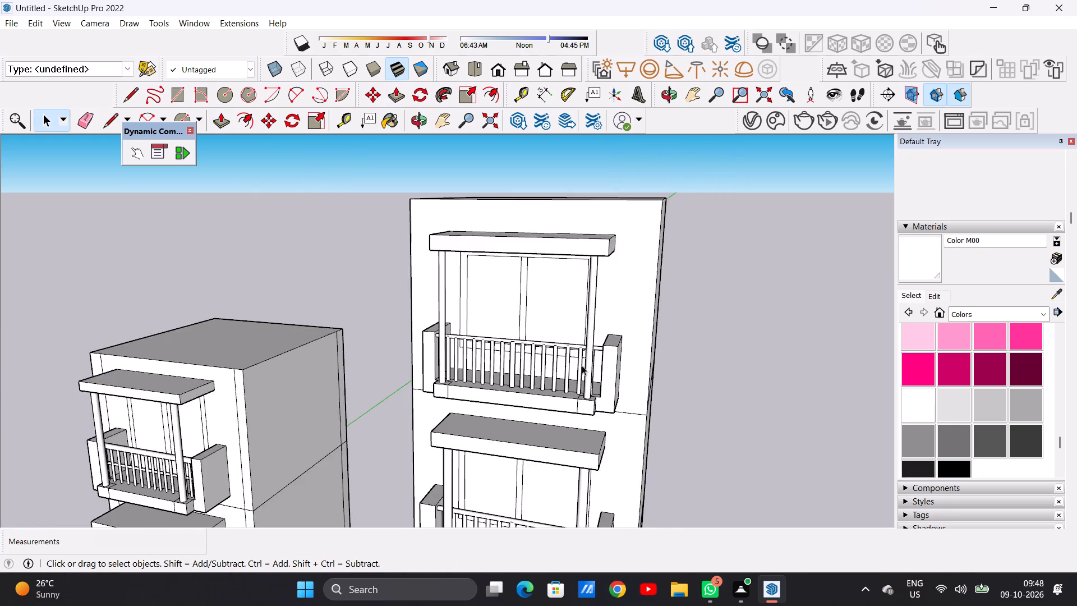
{"action": "scroll", "coordinate": [582, 365], "scroll_direction": "down", "scroll_amount": 8}
{"action": "middle_click_drag", "start_coordinate": [539, 382], "coordinate": [622, 351]}
{"action": "middle_click_drag", "start_coordinate": [622, 351], "coordinate": [609, 343]}
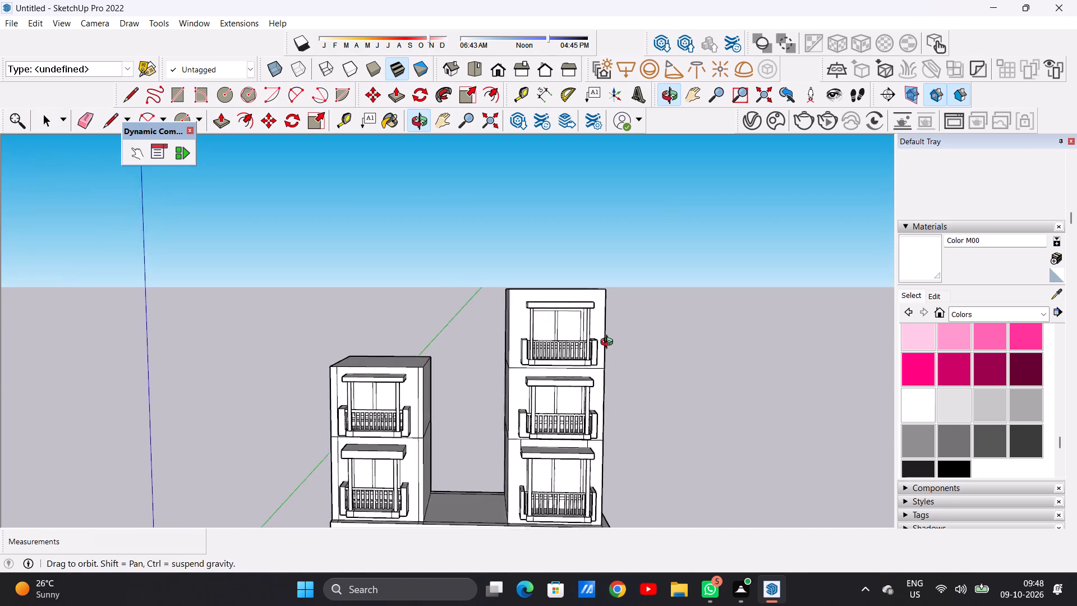
{"action": "middle_click_drag", "start_coordinate": [609, 343], "coordinate": [601, 343]}
{"action": "middle_click_drag", "start_coordinate": [597, 343], "coordinate": [584, 347]}
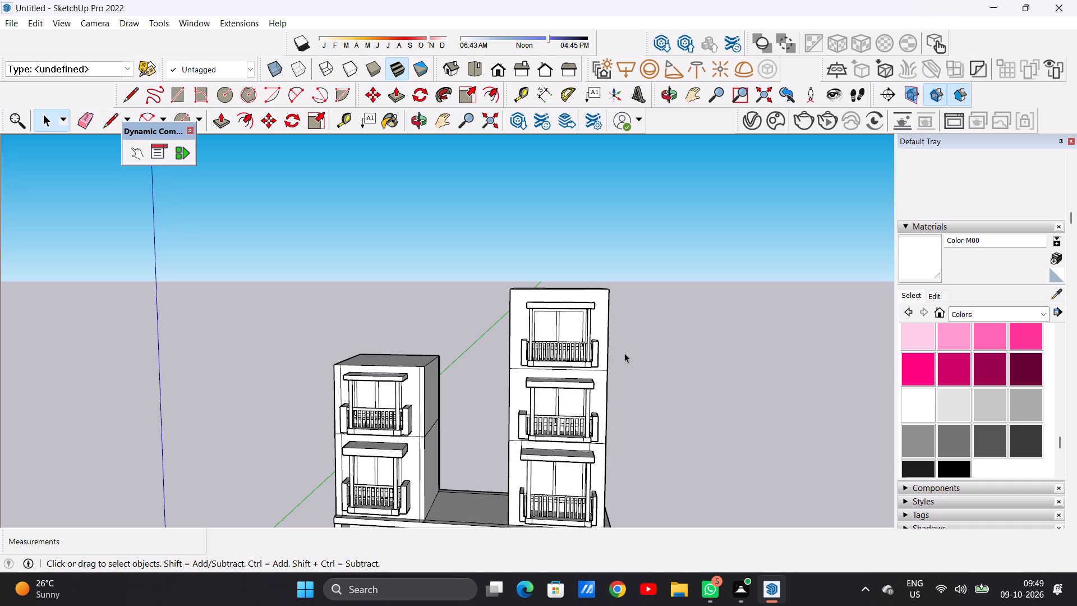
{"action": "scroll", "coordinate": [533, 434], "scroll_direction": "down", "scroll_amount": 3}
{"action": "middle_click_drag", "start_coordinate": [568, 402], "coordinate": [570, 357]}
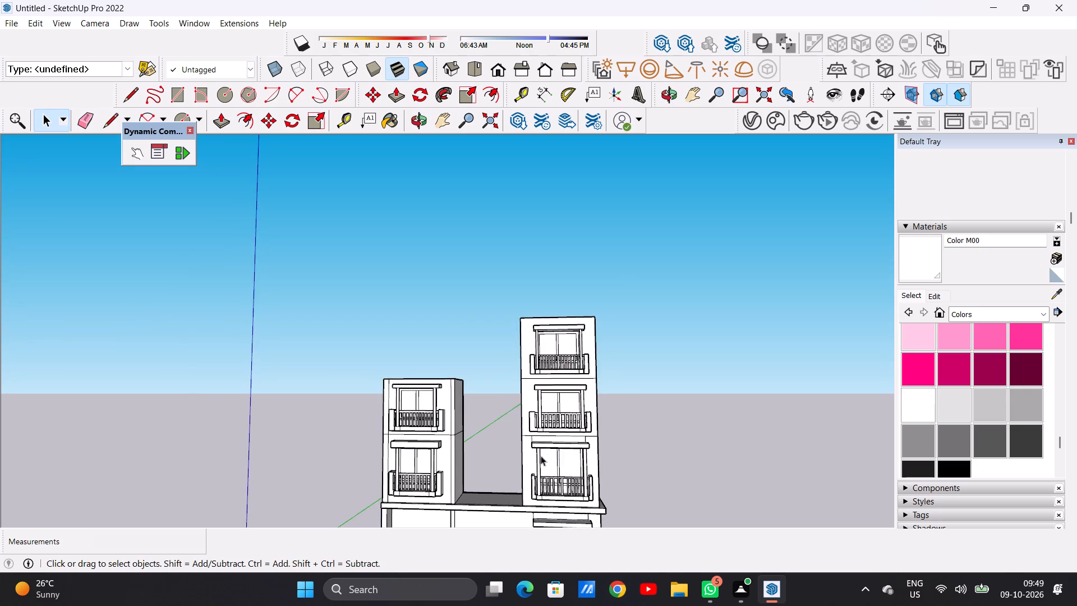
{"action": "scroll", "coordinate": [540, 443], "scroll_direction": "up", "scroll_amount": 20}
{"action": "scroll", "coordinate": [540, 443], "scroll_direction": "up", "scroll_amount": 1}
{"action": "middle_click_drag", "start_coordinate": [553, 409], "coordinate": [560, 367]}
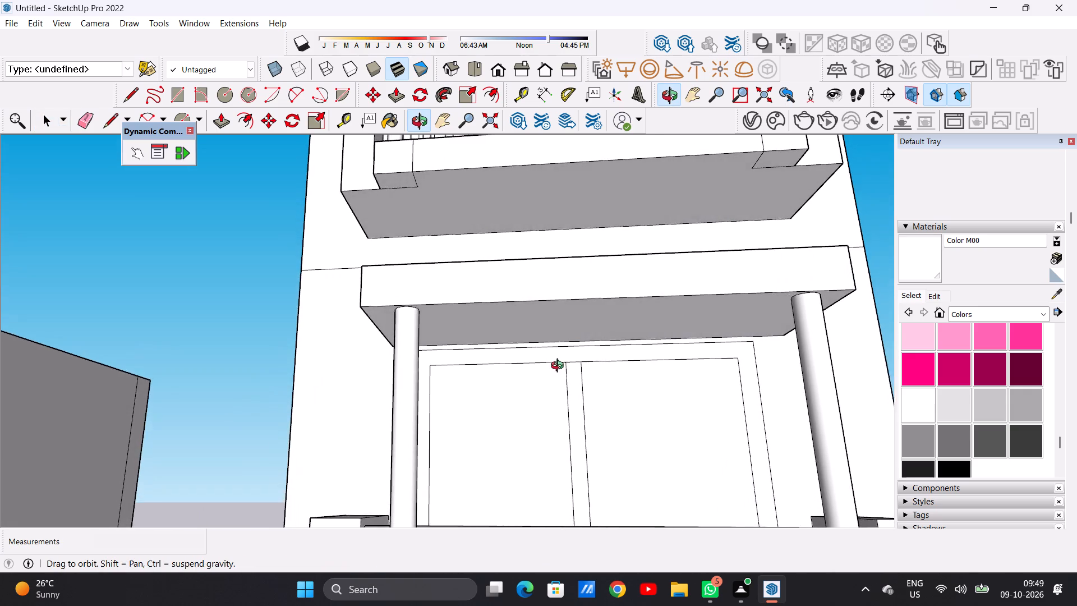
{"action": "middle_click_drag", "start_coordinate": [560, 367], "coordinate": [565, 406]}
{"action": "scroll", "coordinate": [579, 406], "scroll_direction": "down", "scroll_amount": 18}
{"action": "scroll", "coordinate": [620, 376], "scroll_direction": "down", "scroll_amount": 4}
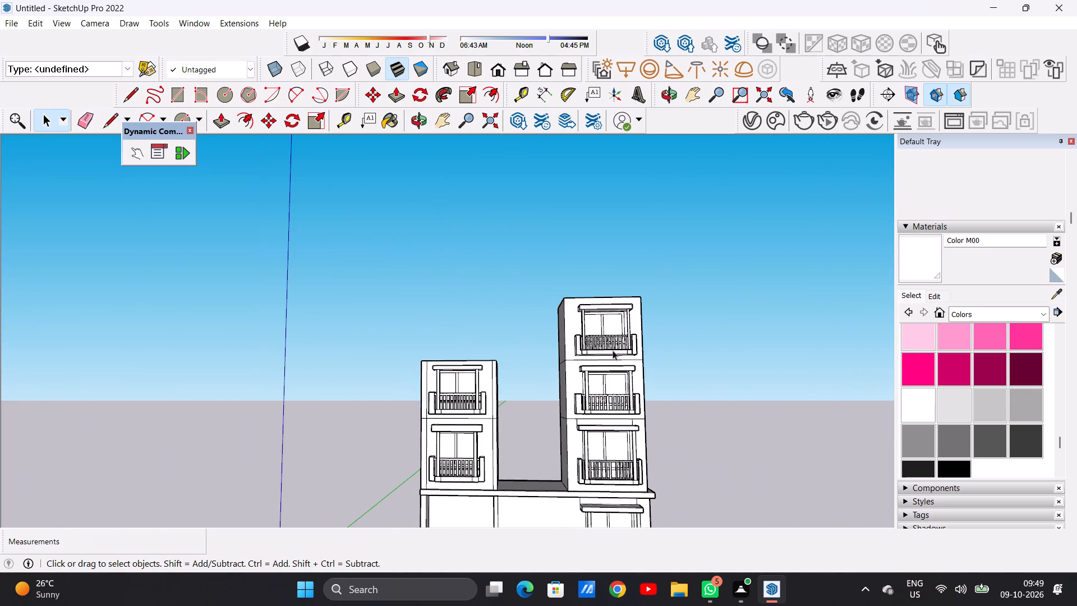
{"action": "scroll", "coordinate": [614, 300], "scroll_direction": "up", "scroll_amount": 7}
{"action": "scroll", "coordinate": [609, 310], "scroll_direction": "up", "scroll_amount": 15}
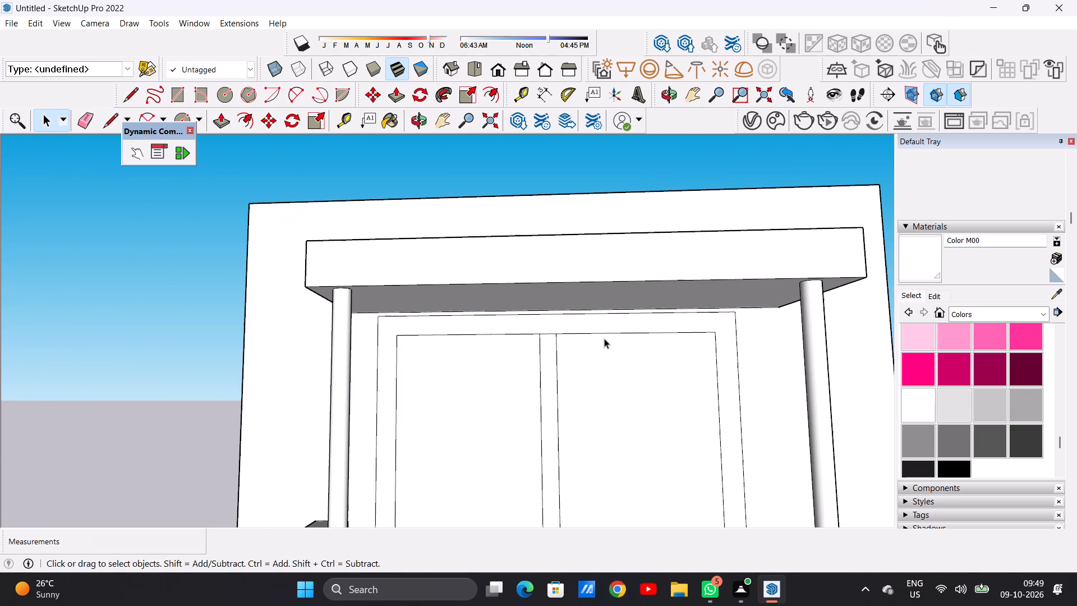
{"action": "scroll", "coordinate": [622, 365], "scroll_direction": "down", "scroll_amount": 20}
{"action": "scroll", "coordinate": [622, 365], "scroll_direction": "down", "scroll_amount": 8}
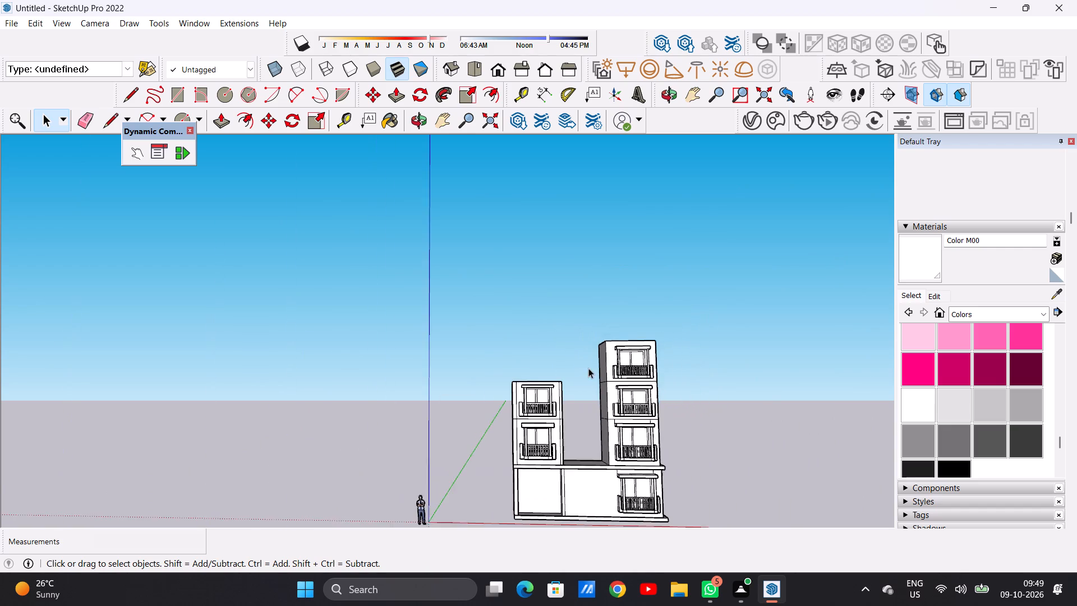
Examine the whole building from the front and from above, comparing the two towers.
{"action": "scroll", "coordinate": [588, 368], "scroll_direction": "down", "scroll_amount": 4}
{"action": "scroll", "coordinate": [611, 488], "scroll_direction": "up", "scroll_amount": 6}
{"action": "scroll", "coordinate": [655, 456], "scroll_direction": "down", "scroll_amount": 2}
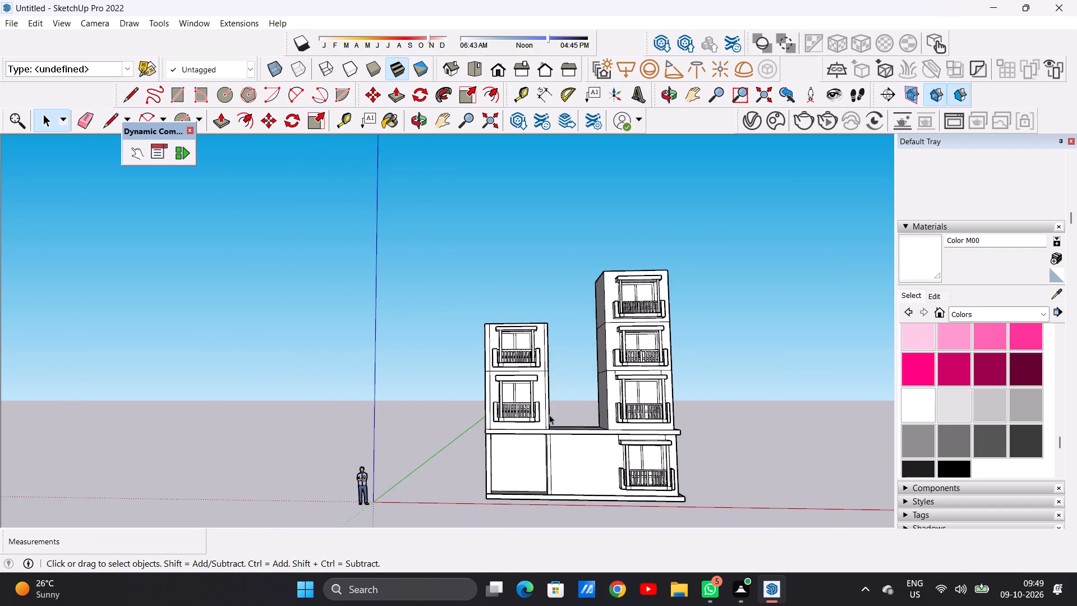
{"action": "scroll", "coordinate": [522, 346], "scroll_direction": "up", "scroll_amount": 6}
{"action": "scroll", "coordinate": [545, 383], "scroll_direction": "down", "scroll_amount": 3}
{"action": "middle_click_drag", "start_coordinate": [609, 397], "coordinate": [589, 478]}
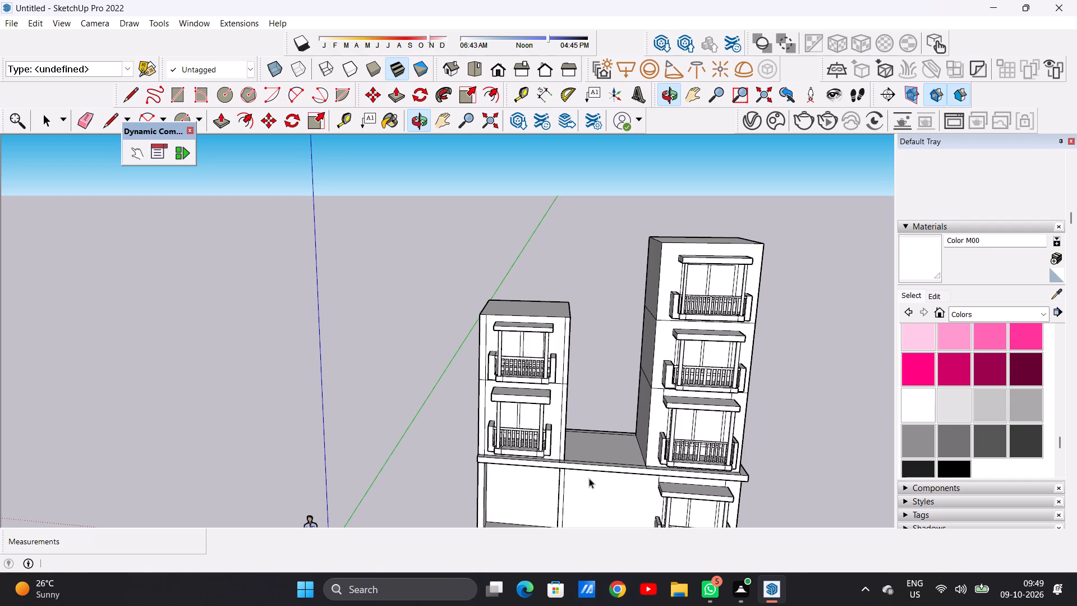
{"action": "scroll", "coordinate": [646, 249], "scroll_direction": "down", "scroll_amount": 2}
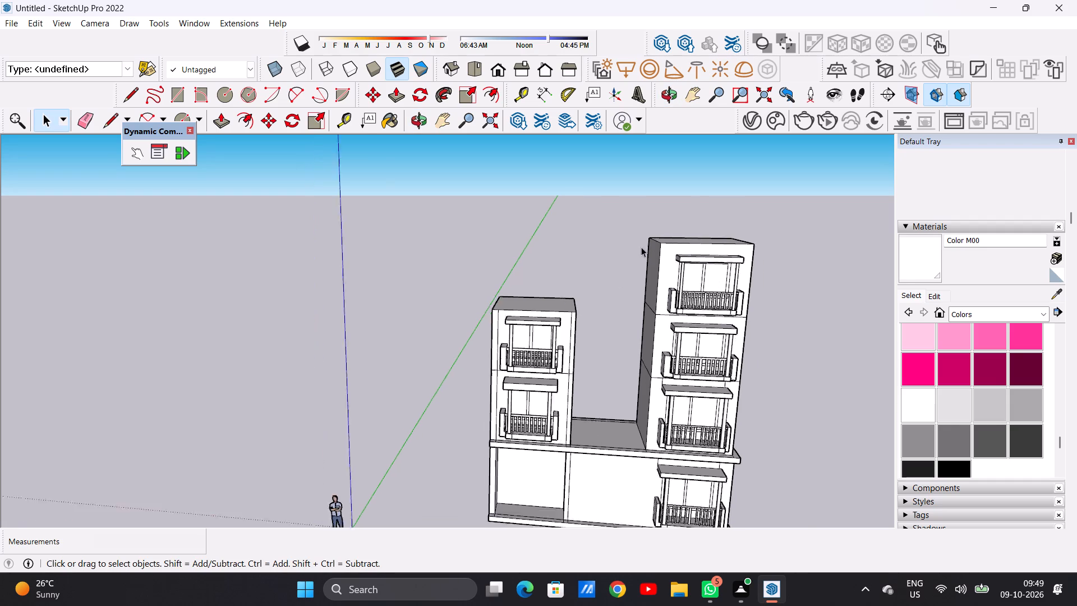
{"action": "scroll", "coordinate": [641, 247], "scroll_direction": "down", "scroll_amount": 3}
{"action": "scroll", "coordinate": [637, 245], "scroll_direction": "up", "scroll_amount": 1}
{"action": "scroll", "coordinate": [637, 249], "scroll_direction": "down", "scroll_amount": 6}
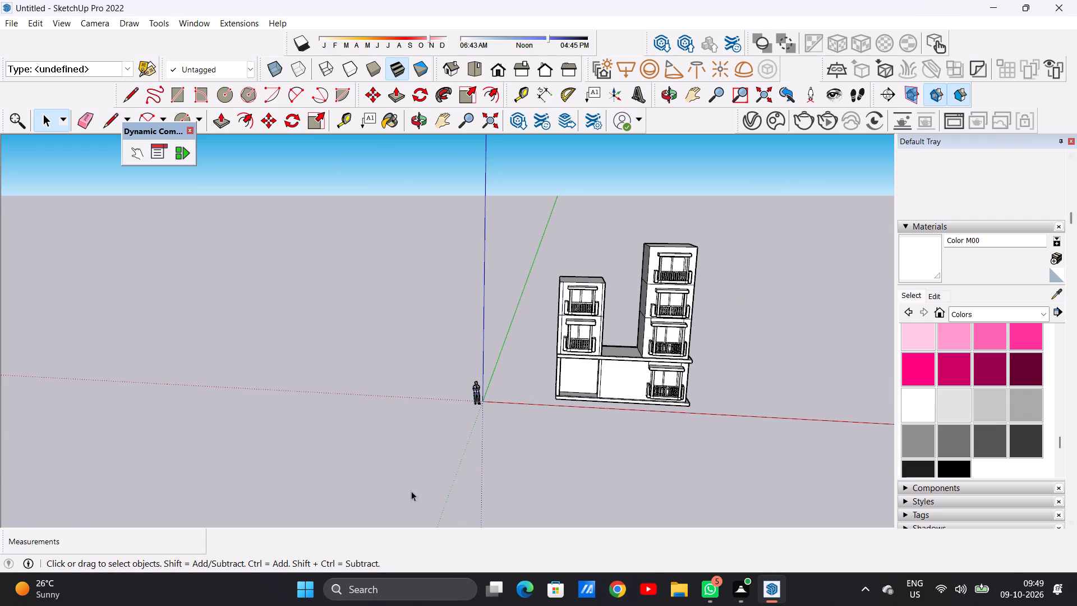
{"action": "middle_click_drag", "start_coordinate": [582, 279], "coordinate": [498, 410]}
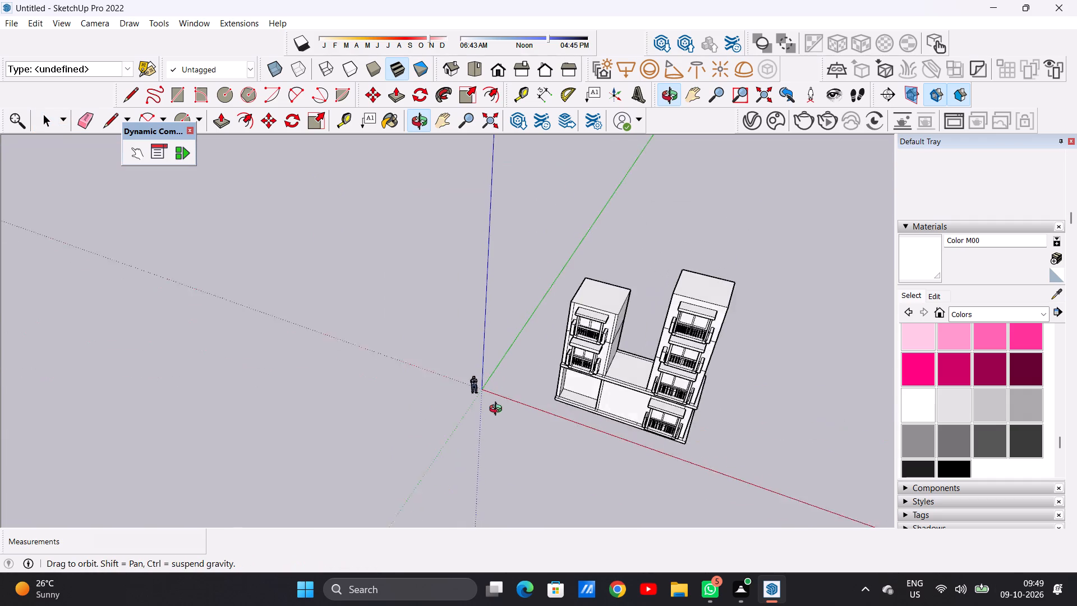
{"action": "middle_click_drag", "start_coordinate": [498, 410], "coordinate": [498, 435]}
Extrude the shorter tower's roof face up 9', level with the top of the taller tower.
{"action": "scroll", "coordinate": [612, 305], "scroll_direction": "up", "scroll_amount": 6}
{"action": "middle_click_drag", "start_coordinate": [652, 385], "coordinate": [676, 316]}
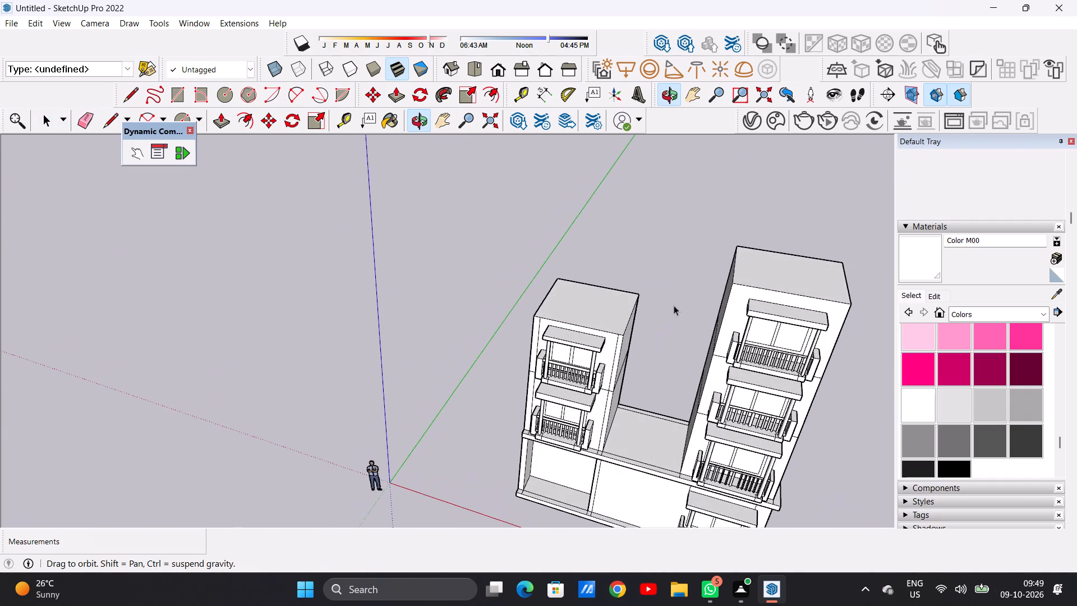
{"action": "scroll", "coordinate": [582, 318], "scroll_direction": "up", "scroll_amount": 7}
{"action": "key", "text": "p"}
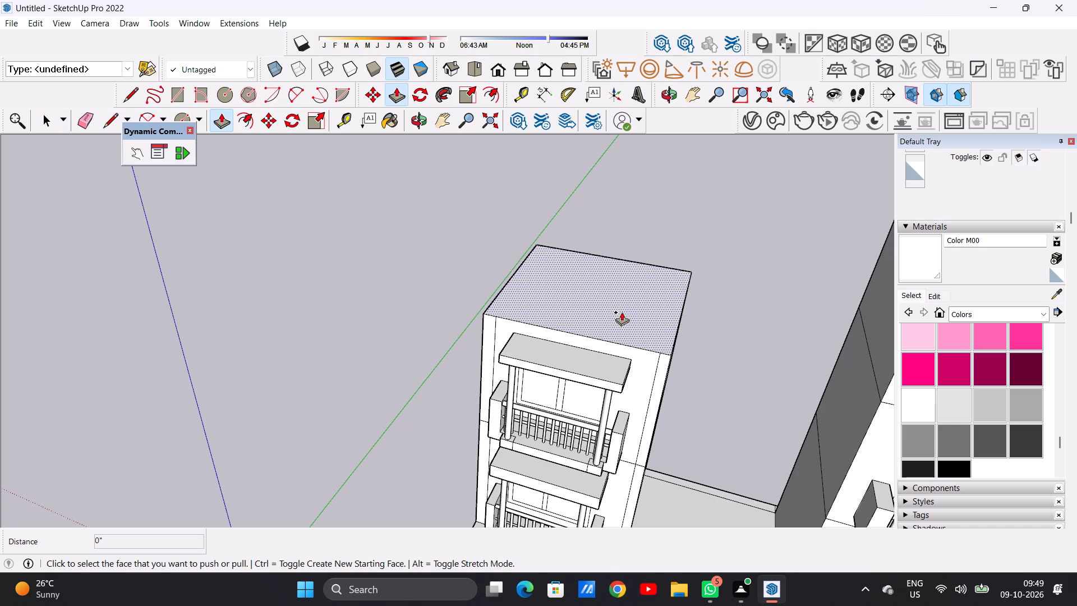
{"action": "left_click", "coordinate": [622, 312]}
{"action": "scroll", "coordinate": [633, 255], "scroll_direction": "down", "scroll_amount": 14}
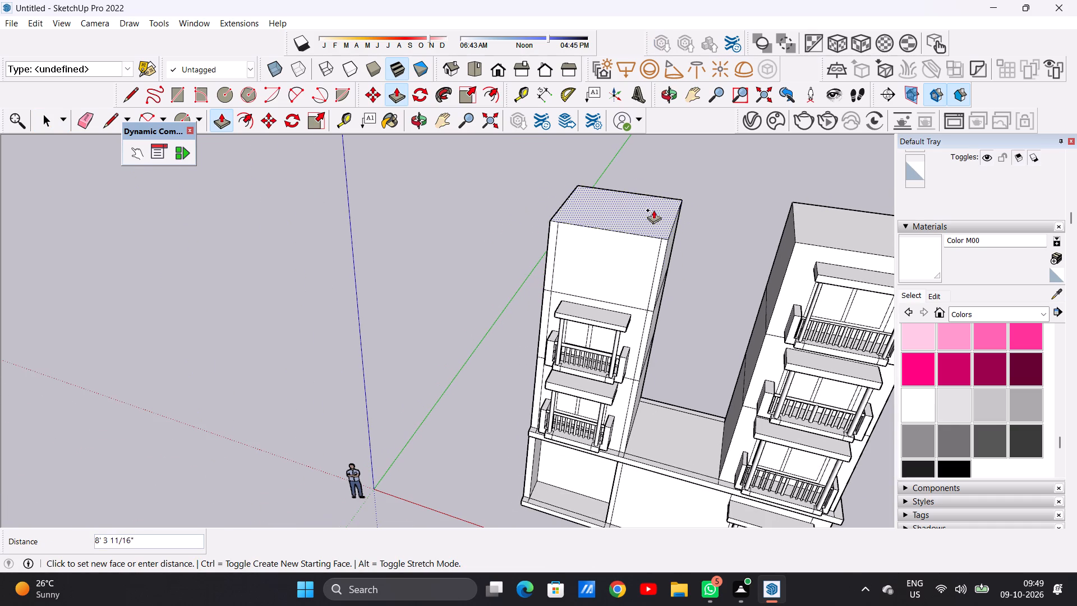
{"action": "left_click", "coordinate": [798, 242]}
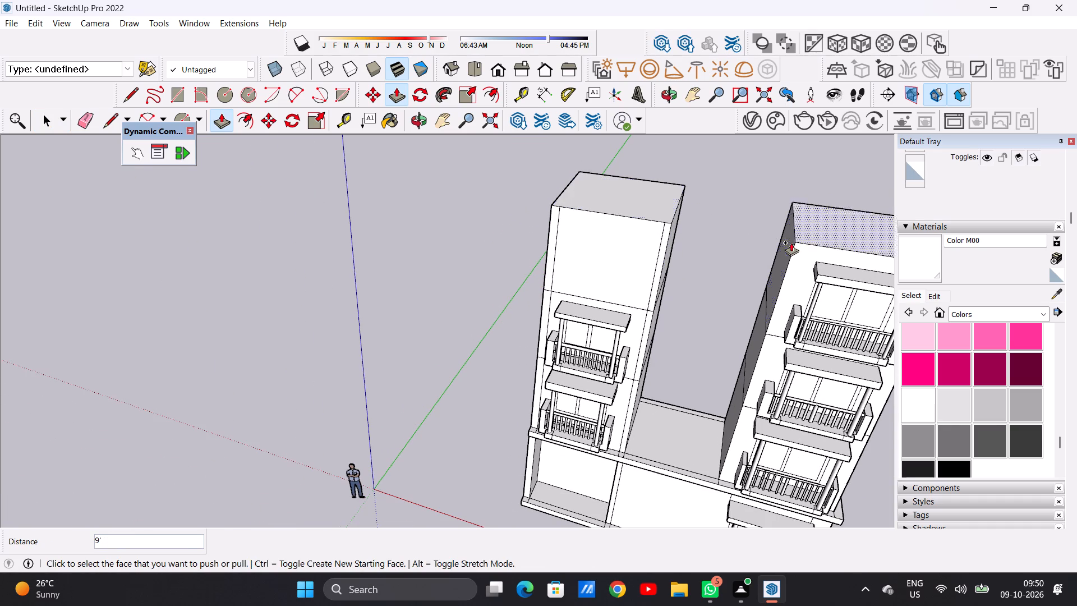
{"action": "key", "text": "space"}
Draw a rectangle about 6' 1" by 4' 8 1/16" on the front face of the raised tower's new top storey.
{"action": "scroll", "coordinate": [618, 344], "scroll_direction": "down", "scroll_amount": 9}
{"action": "middle_click_drag", "start_coordinate": [542, 330], "coordinate": [601, 242]}
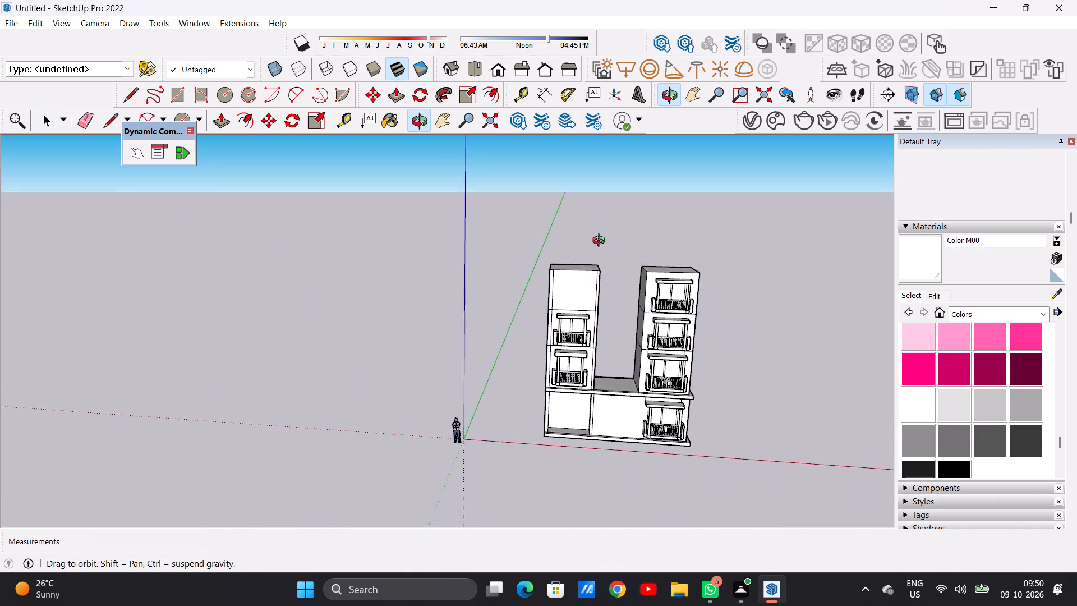
{"action": "middle_click_drag", "start_coordinate": [601, 242], "coordinate": [616, 241]}
{"action": "scroll", "coordinate": [587, 293], "scroll_direction": "up", "scroll_amount": 5}
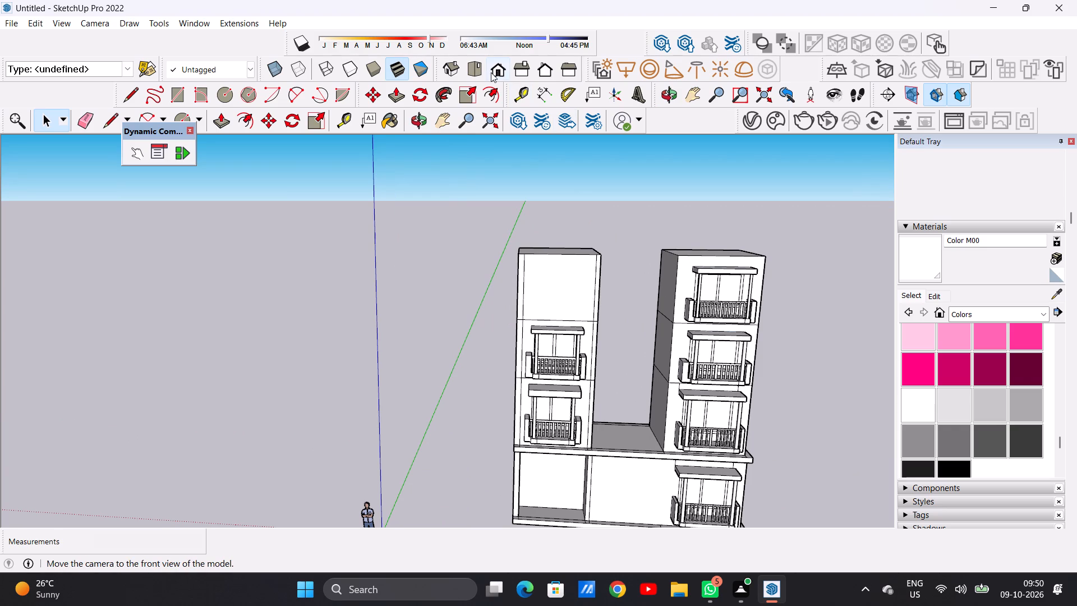
{"action": "left_click", "coordinate": [492, 70]}
{"action": "scroll", "coordinate": [630, 304], "scroll_direction": "down", "scroll_amount": 3}
{"action": "scroll", "coordinate": [493, 227], "scroll_direction": "up", "scroll_amount": 4}
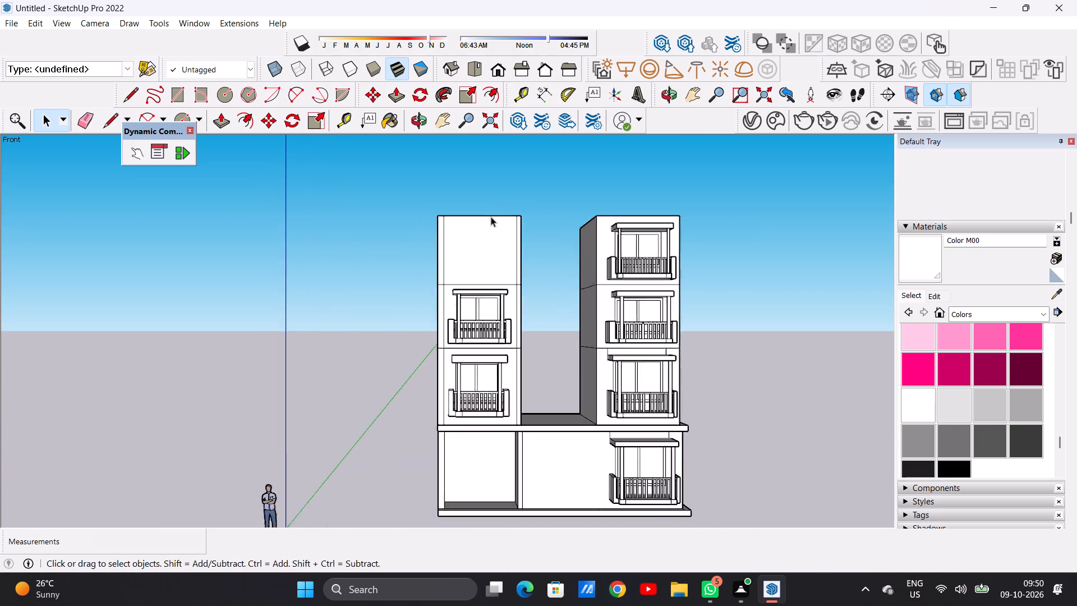
{"action": "scroll", "coordinate": [491, 217], "scroll_direction": "up", "scroll_amount": 6}
{"action": "middle_click_drag", "start_coordinate": [524, 256], "coordinate": [503, 277]}
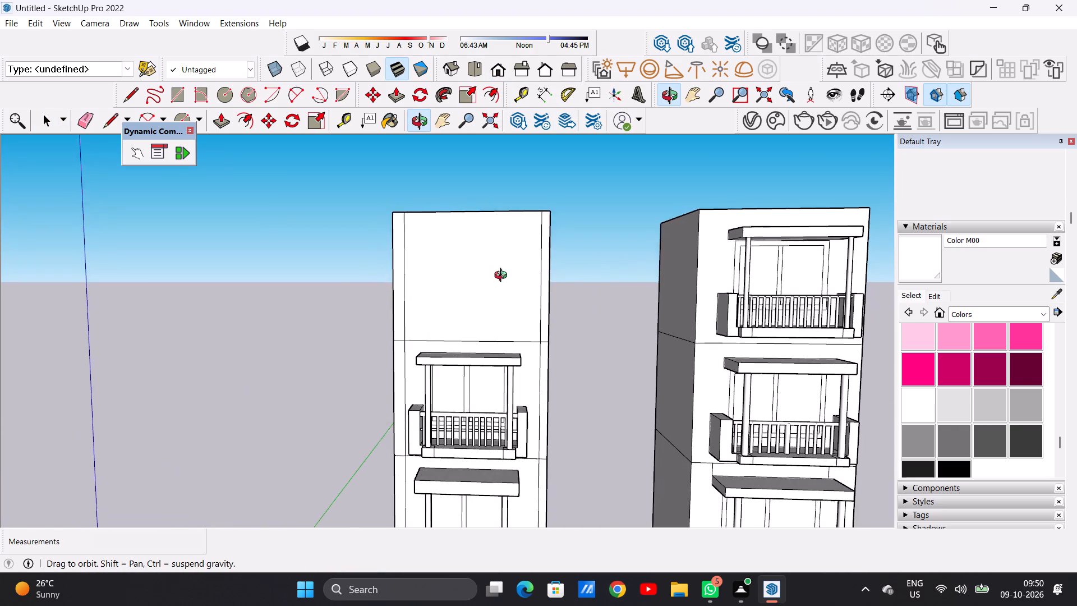
{"action": "middle_click_drag", "start_coordinate": [503, 277], "coordinate": [508, 280]}
{"action": "scroll", "coordinate": [484, 255], "scroll_direction": "up", "scroll_amount": 2}
{"action": "key", "text": "r"}
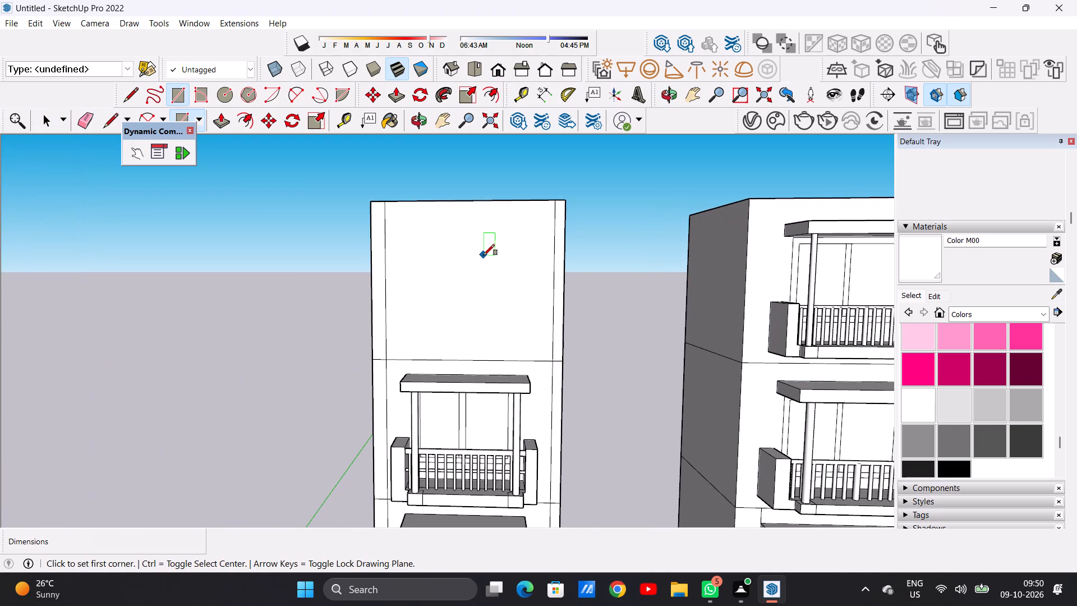
{"action": "scroll", "coordinate": [374, 328], "scroll_direction": "down", "scroll_amount": 4}
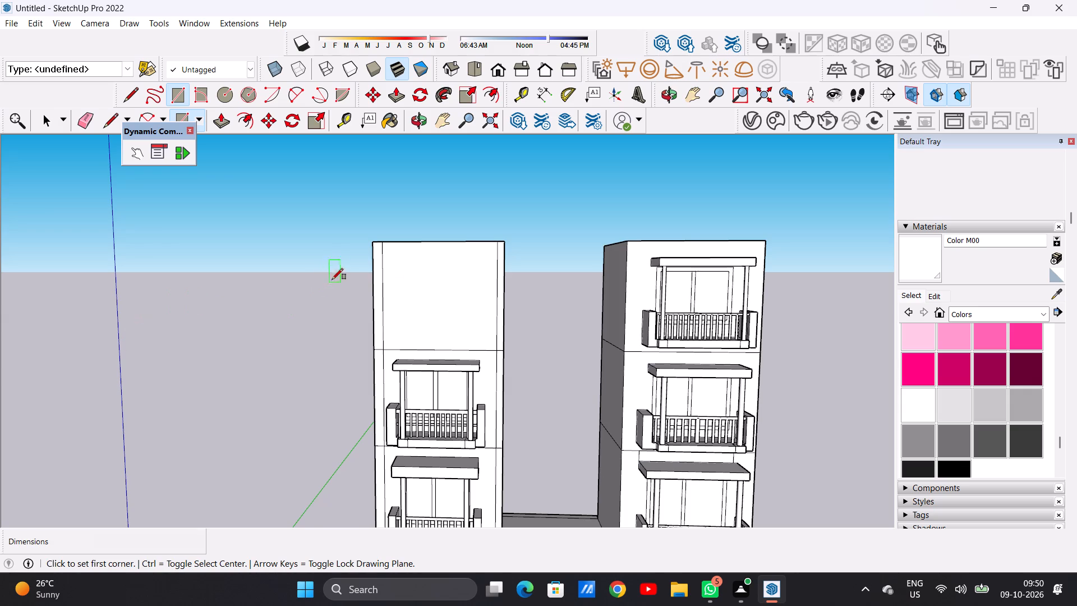
{"action": "scroll", "coordinate": [394, 279], "scroll_direction": "up", "scroll_amount": 5}
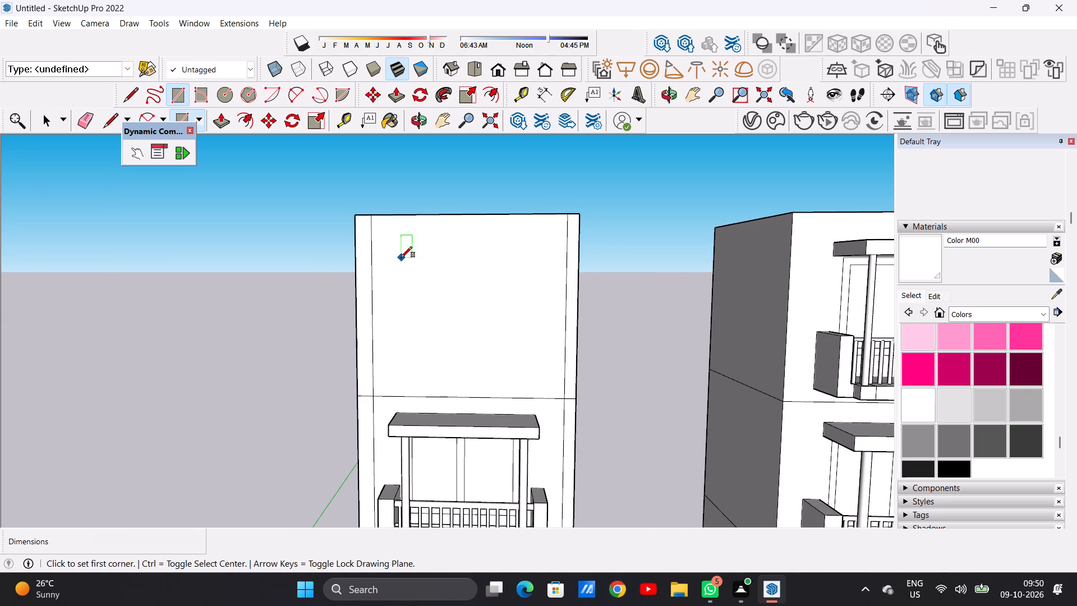
{"action": "left_click", "coordinate": [401, 258]}
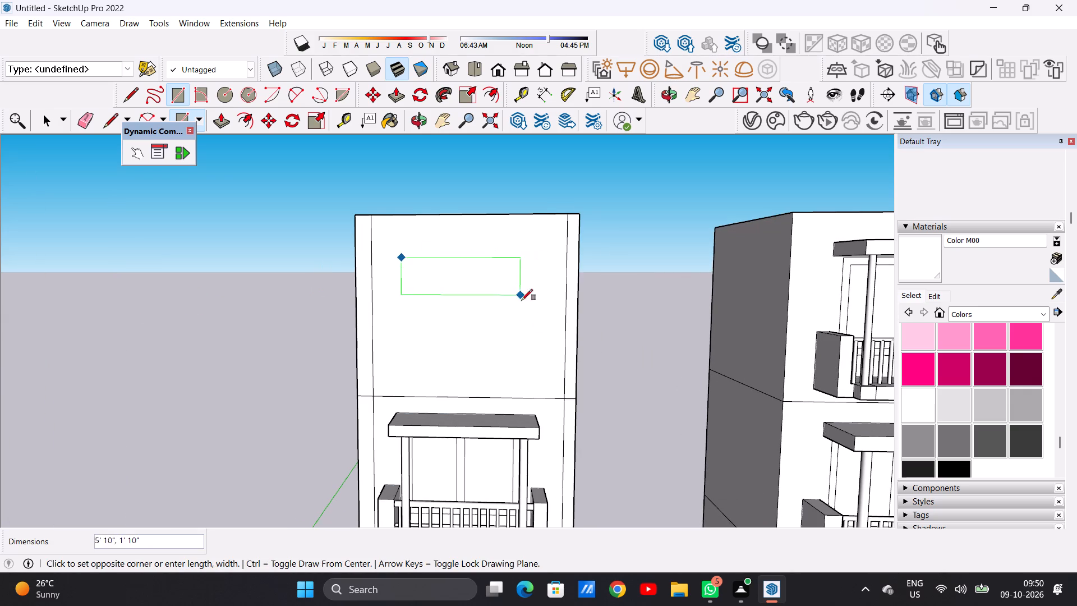
{"action": "left_click", "coordinate": [524, 353]}
{"action": "key", "text": "space"}
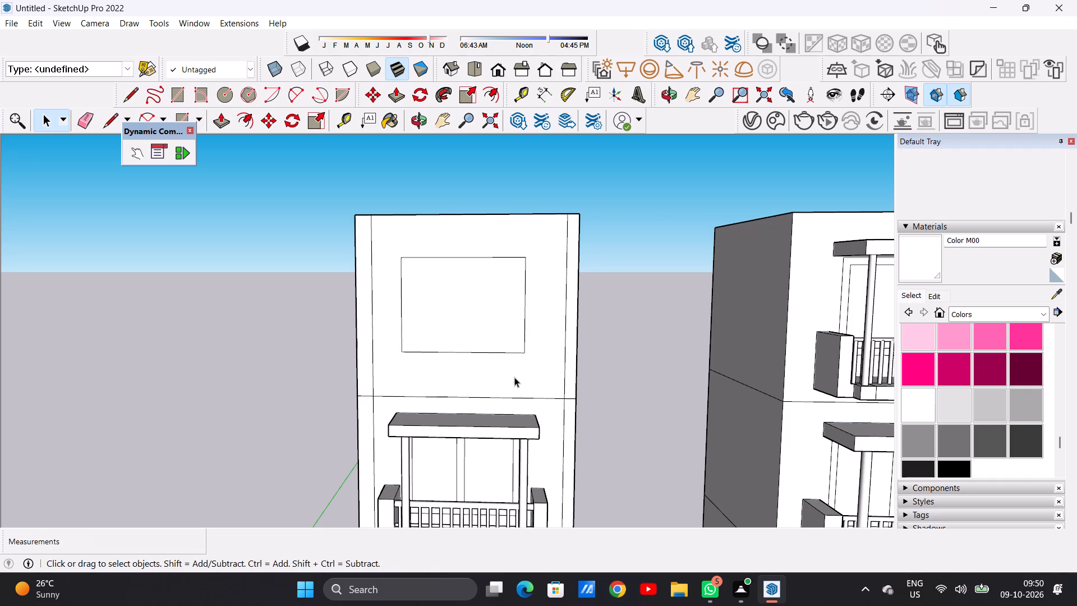
Move the outer top edge of the door frame on the taller tower's top balcony down about 1 11/16".
{"action": "scroll", "coordinate": [480, 351], "scroll_direction": "down", "scroll_amount": 10}
{"action": "scroll", "coordinate": [651, 302], "scroll_direction": "up", "scroll_amount": 17}
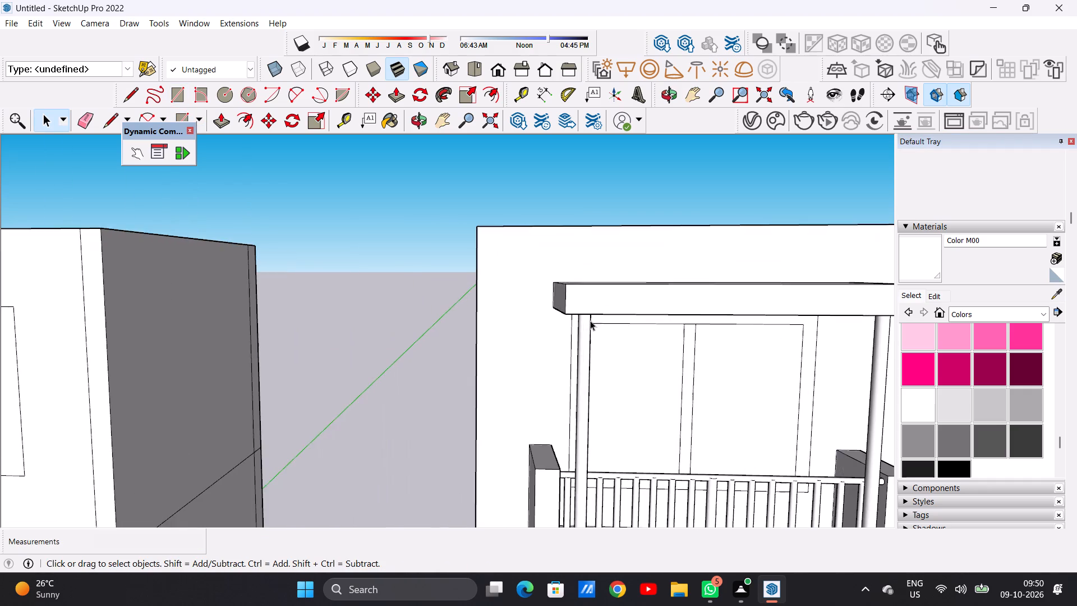
{"action": "middle_click_drag", "start_coordinate": [590, 350], "coordinate": [496, 282]}
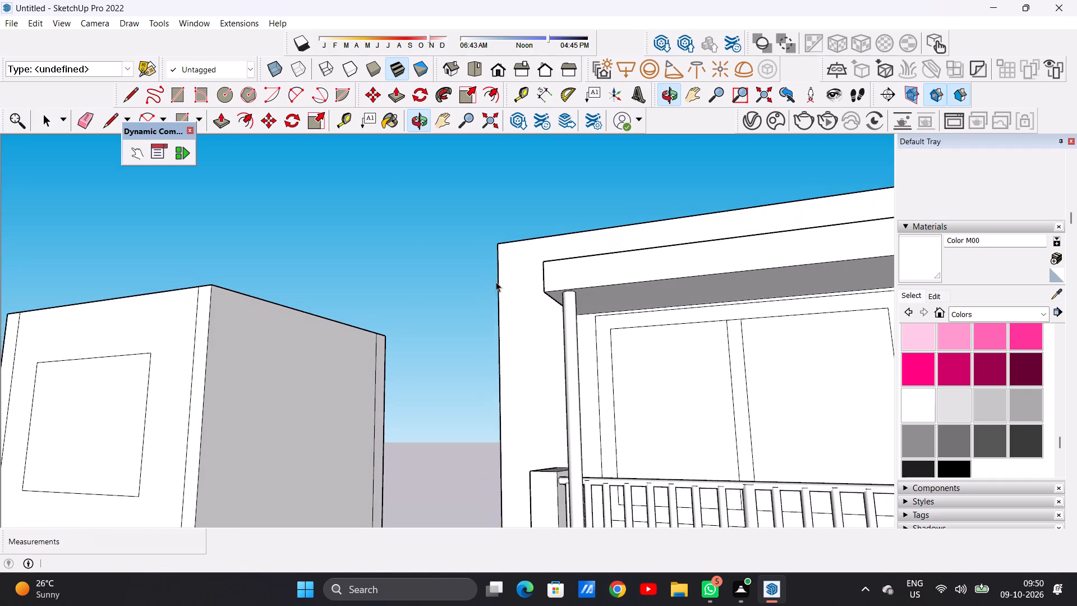
{"action": "scroll", "coordinate": [674, 311], "scroll_direction": "up", "scroll_amount": 7}
{"action": "scroll", "coordinate": [561, 327], "scroll_direction": "up", "scroll_amount": 6}
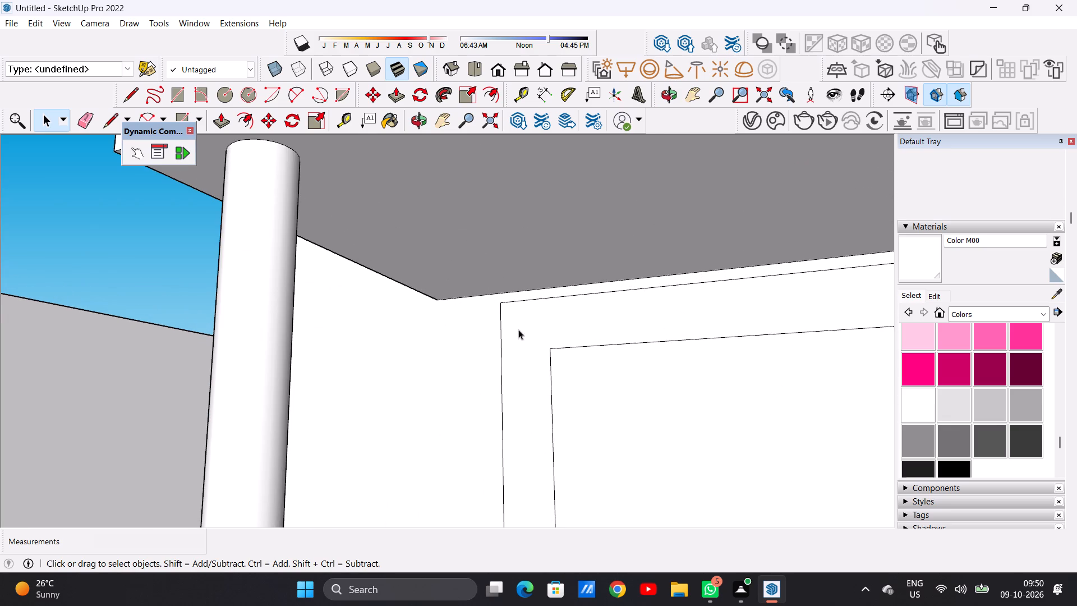
{"action": "scroll", "coordinate": [427, 337], "scroll_direction": "down", "scroll_amount": 11}
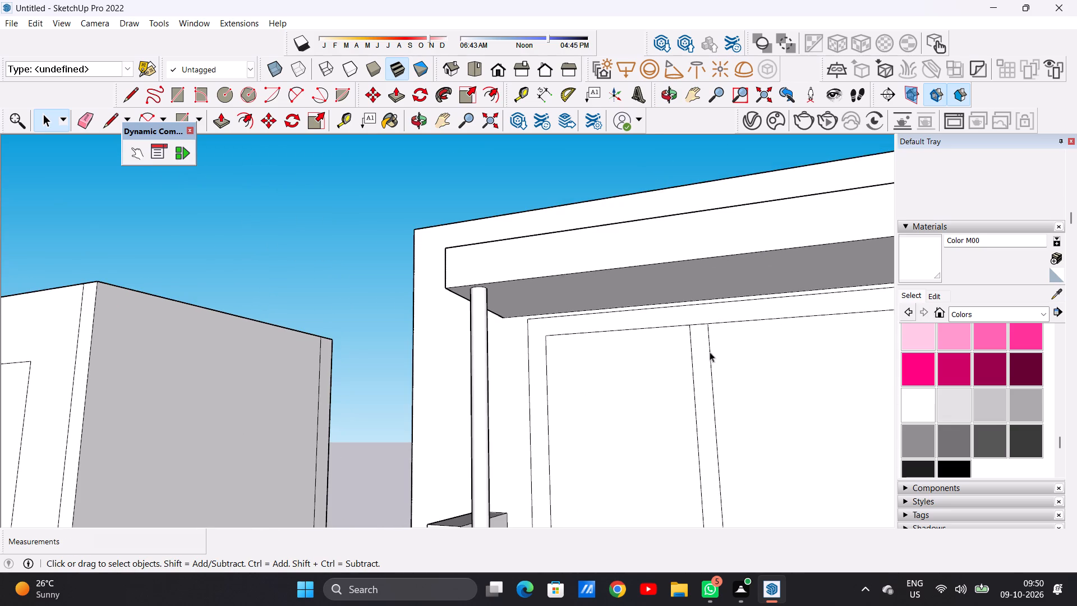
{"action": "scroll", "coordinate": [533, 360], "scroll_direction": "down", "scroll_amount": 7}
{"action": "scroll", "coordinate": [661, 341], "scroll_direction": "up", "scroll_amount": 5}
{"action": "scroll", "coordinate": [707, 322], "scroll_direction": "up", "scroll_amount": 13}
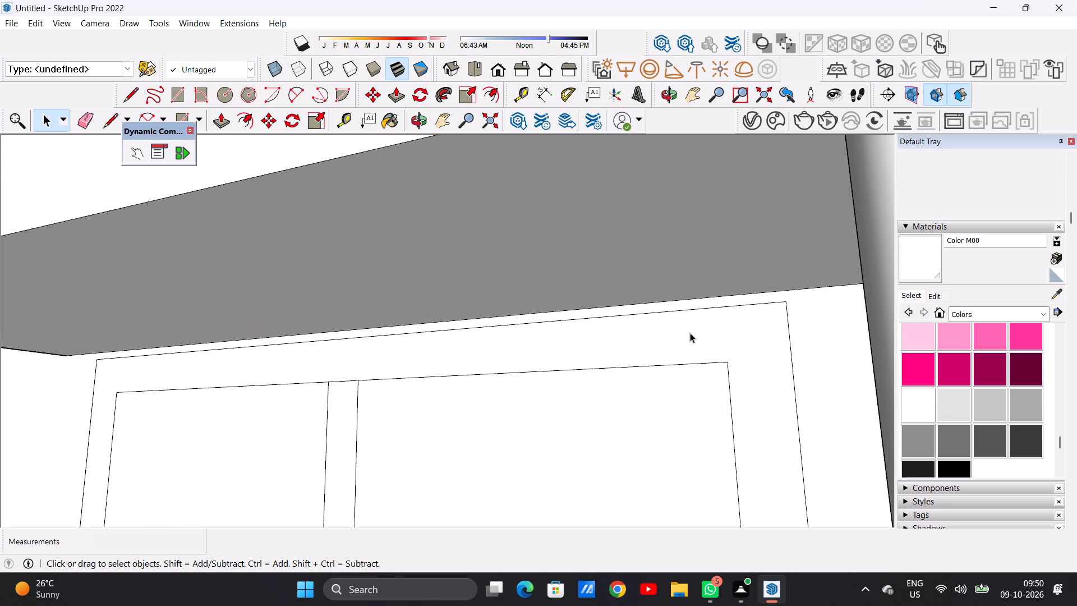
{"action": "scroll", "coordinate": [725, 309], "scroll_direction": "up", "scroll_amount": 3}
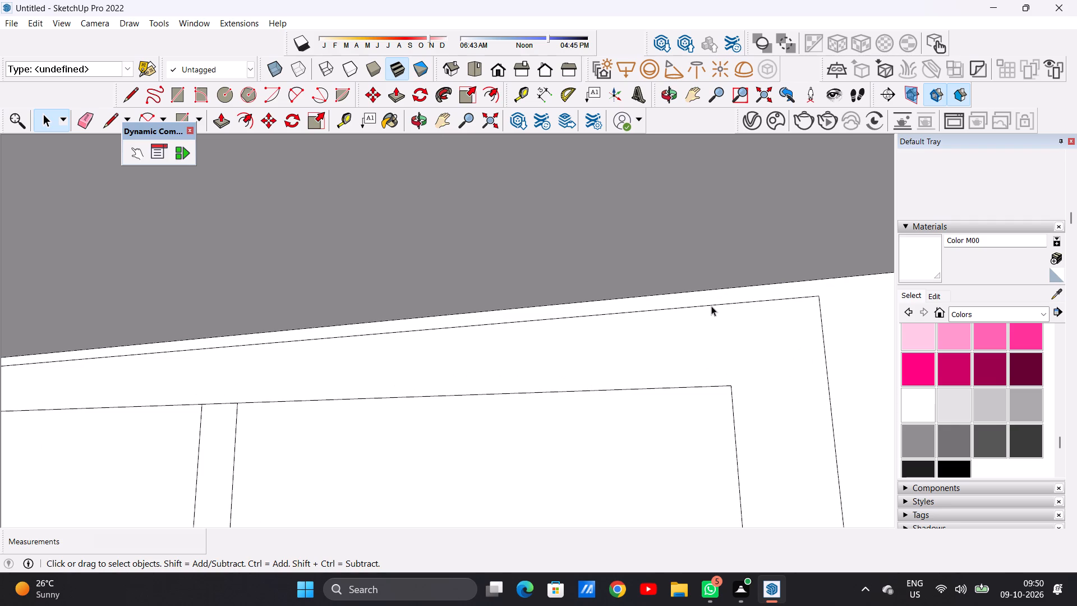
{"action": "left_click", "coordinate": [711, 306]}
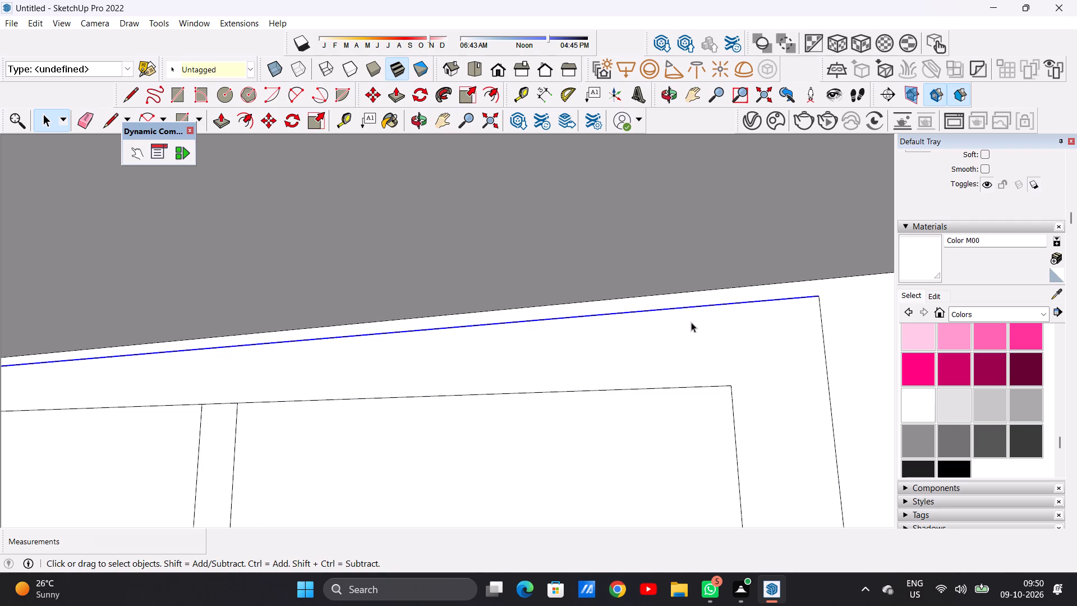
{"action": "key", "text": "m"}
{"action": "left_click", "coordinate": [816, 296]}
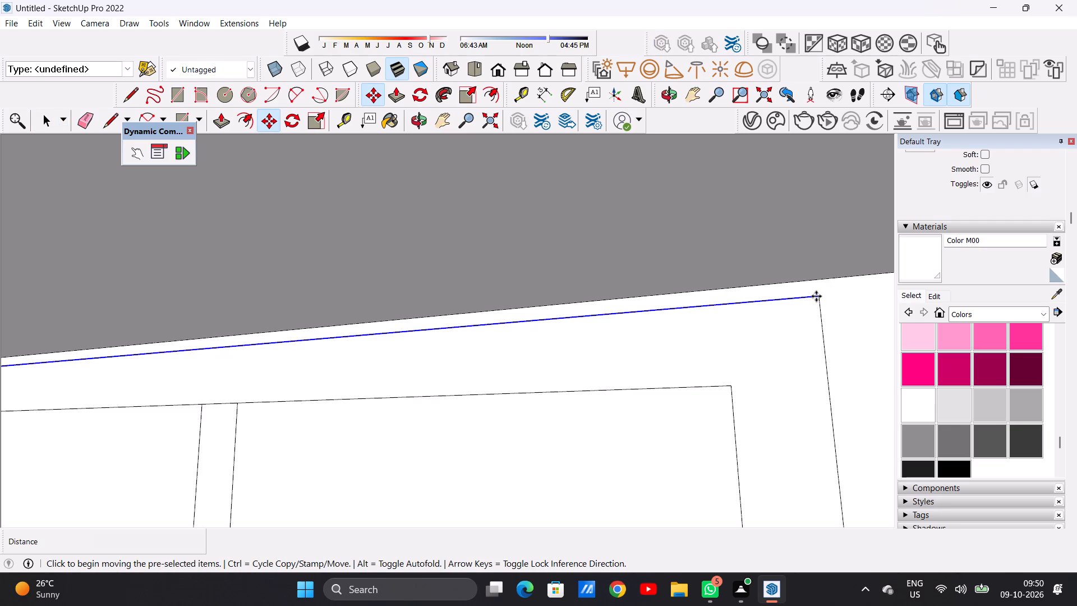
{"action": "left_click", "coordinate": [824, 332]}
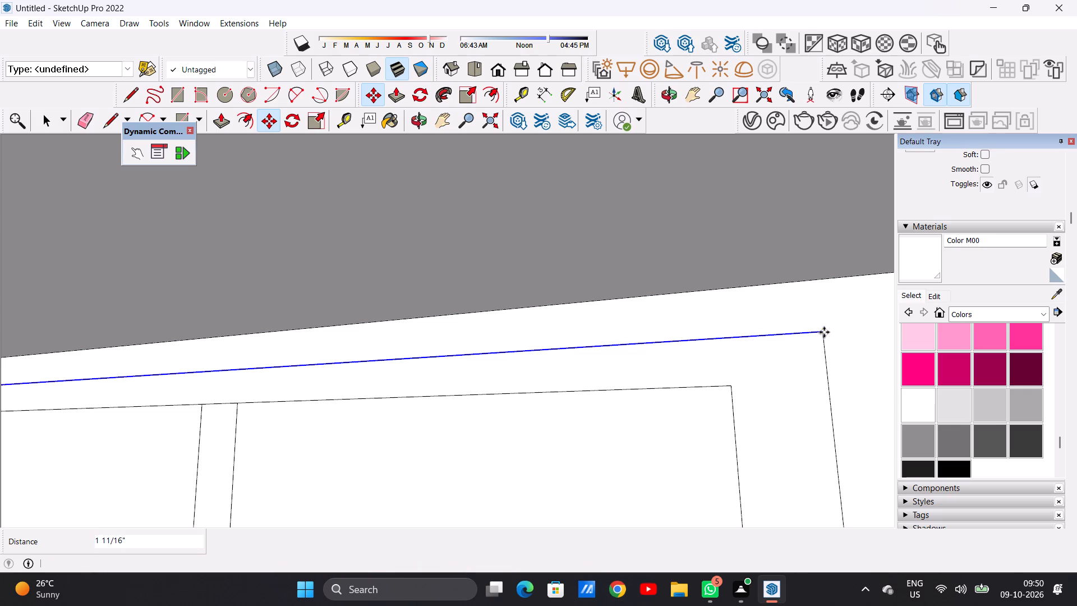
{"action": "key", "text": "space"}
{"action": "scroll", "coordinate": [647, 351], "scroll_direction": "down", "scroll_amount": 15}
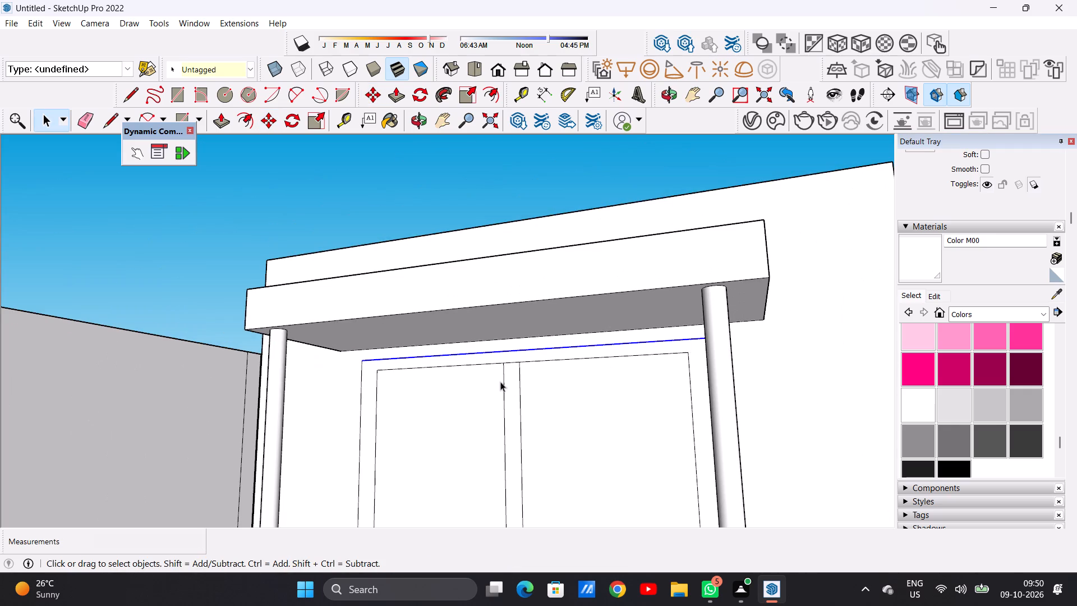
{"action": "scroll", "coordinate": [473, 388], "scroll_direction": "up", "scroll_amount": 4}
{"action": "scroll", "coordinate": [439, 377], "scroll_direction": "down", "scroll_amount": 3}
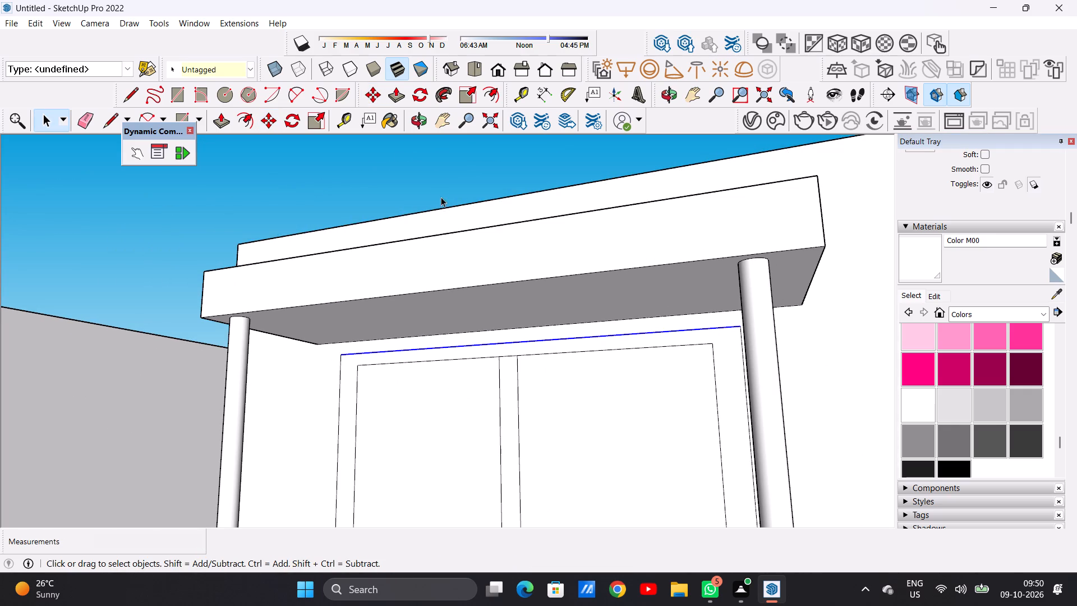
{"action": "left_click", "coordinate": [432, 171]}
Draw a vertical line about 2 1/2" long from the frame's outer top corner up to the canopy's underside.
{"action": "scroll", "coordinate": [335, 351], "scroll_direction": "up", "scroll_amount": 12}
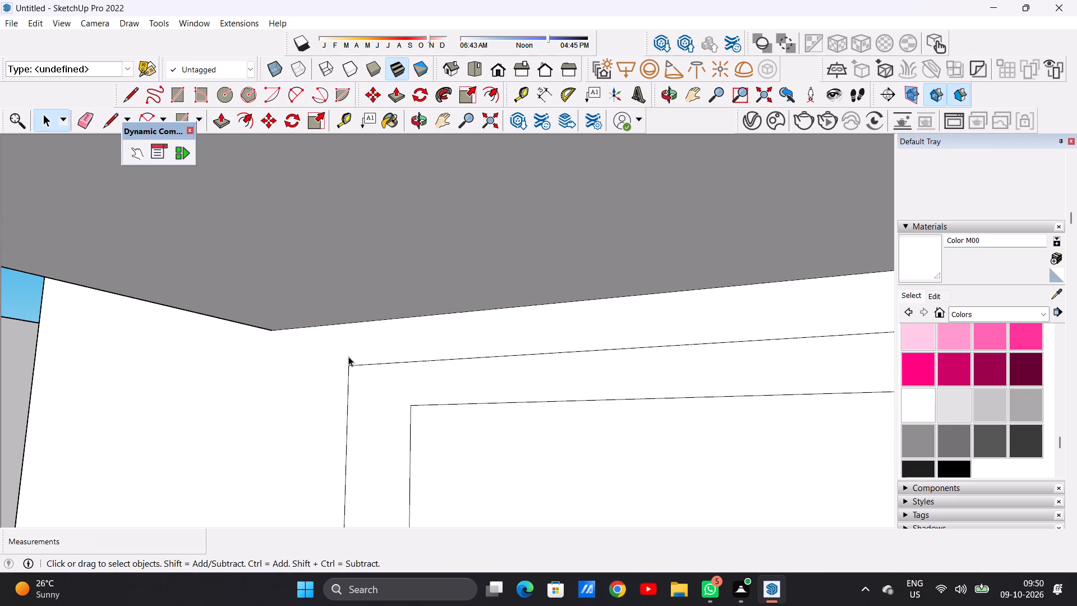
{"action": "scroll", "coordinate": [351, 359], "scroll_direction": "up", "scroll_amount": 3}
{"action": "key", "text": "l"}
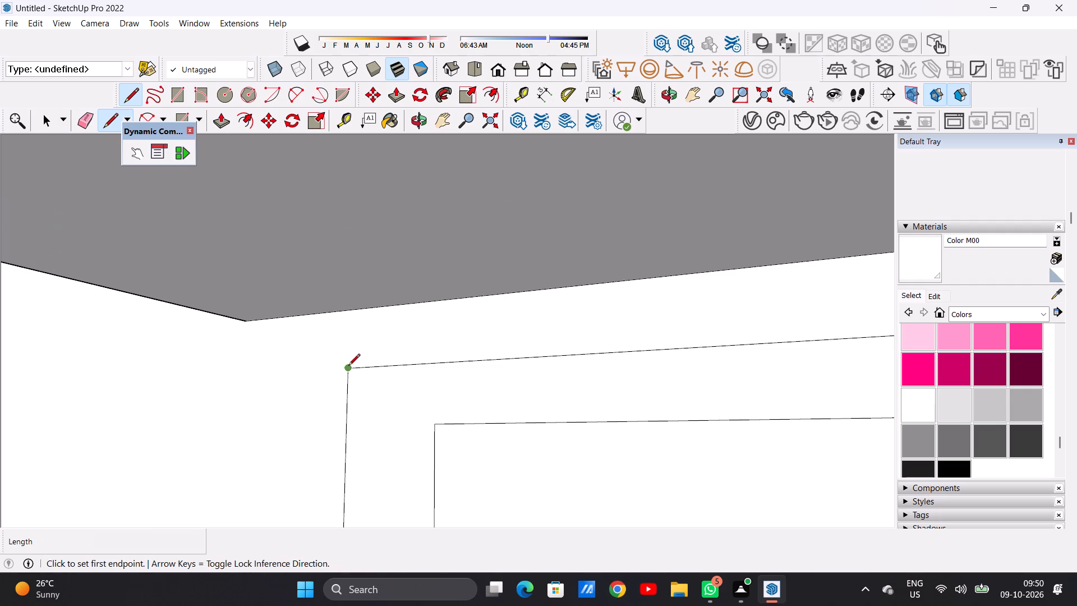
{"action": "left_click", "coordinate": [348, 366]}
{"action": "left_click", "coordinate": [351, 312]}
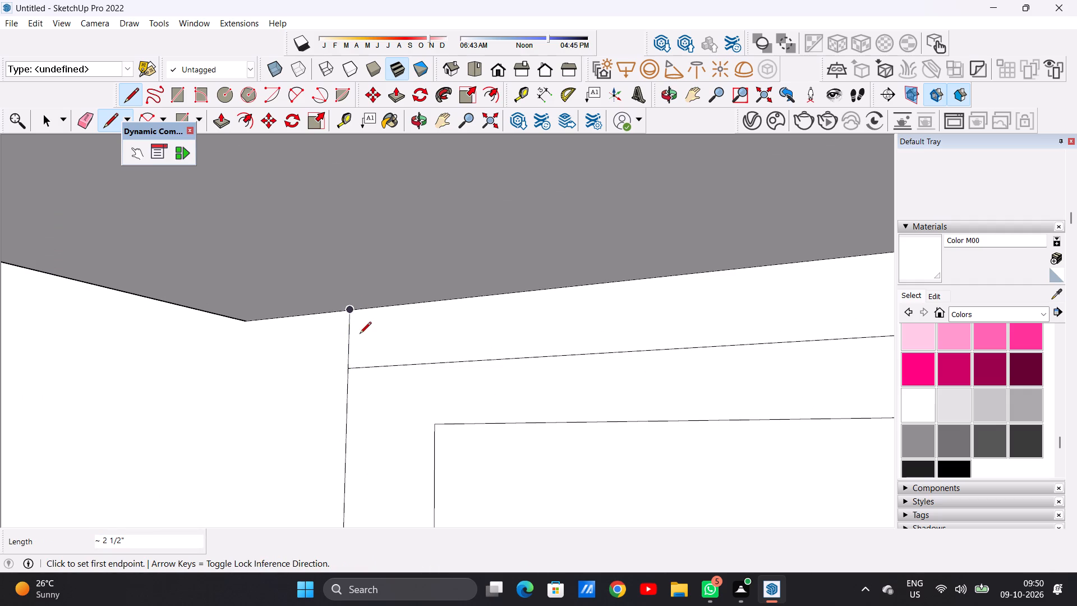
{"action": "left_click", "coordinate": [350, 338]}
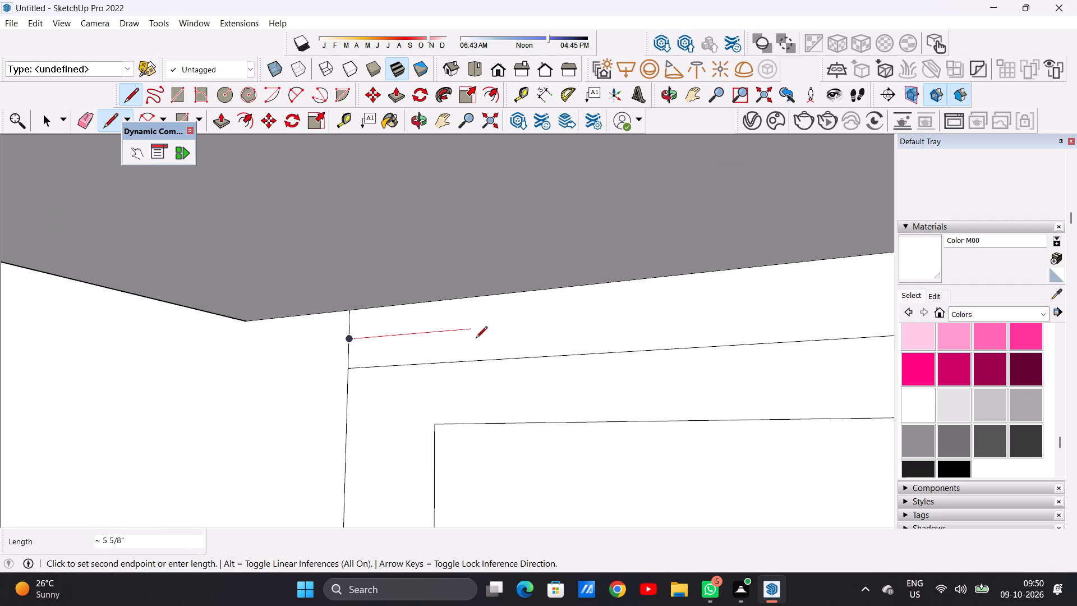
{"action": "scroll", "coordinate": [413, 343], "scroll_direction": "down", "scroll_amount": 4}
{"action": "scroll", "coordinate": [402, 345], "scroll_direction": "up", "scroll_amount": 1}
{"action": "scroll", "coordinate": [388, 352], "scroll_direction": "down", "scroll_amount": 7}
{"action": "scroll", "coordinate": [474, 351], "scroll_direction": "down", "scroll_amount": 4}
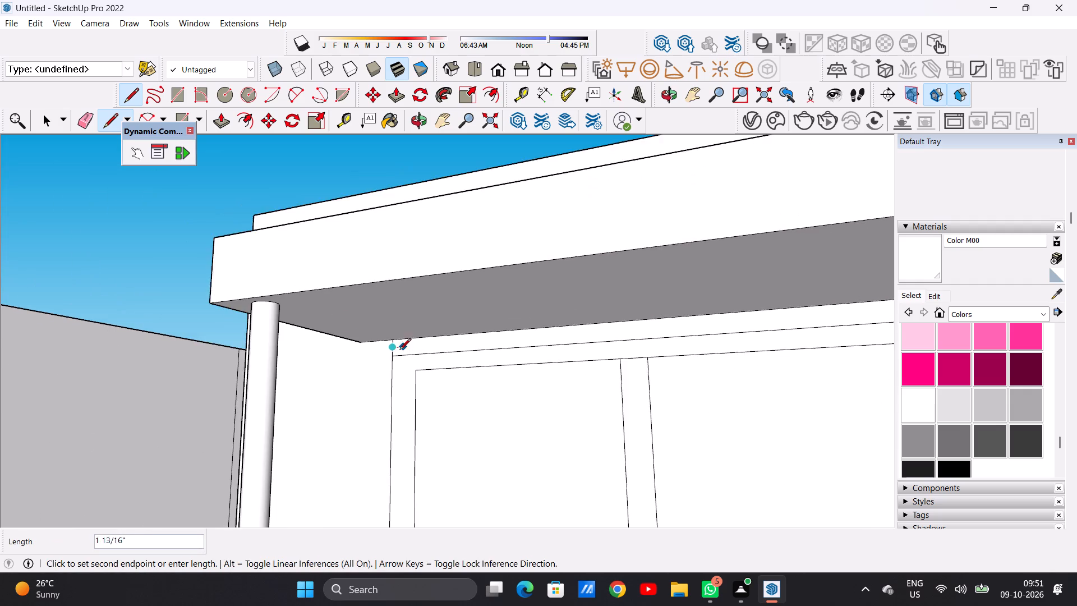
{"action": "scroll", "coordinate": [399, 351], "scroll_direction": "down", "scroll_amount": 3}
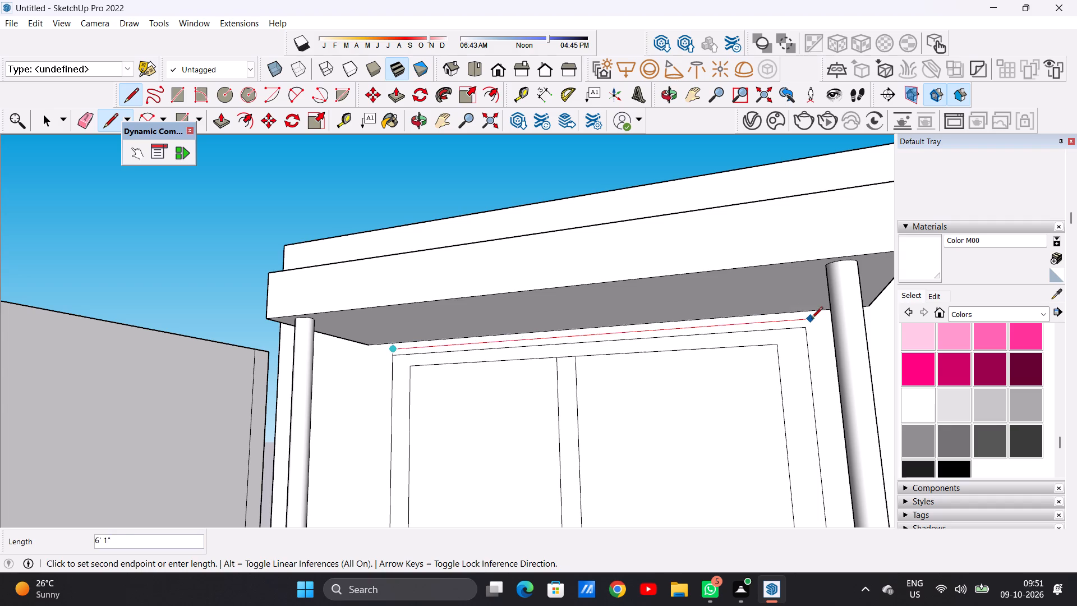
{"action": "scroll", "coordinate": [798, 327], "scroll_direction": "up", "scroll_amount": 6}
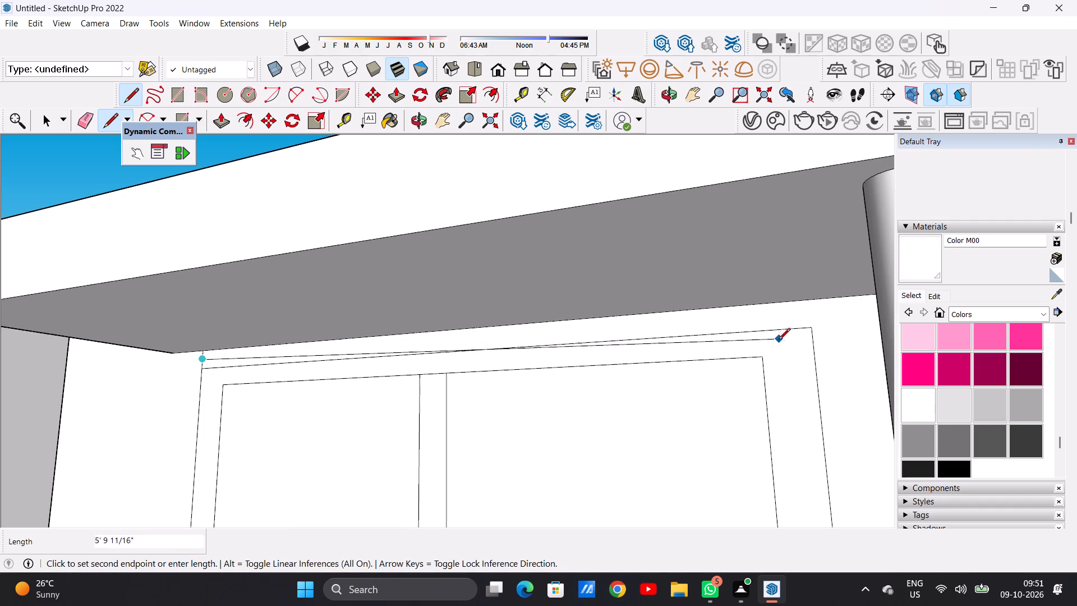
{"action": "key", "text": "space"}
Draw a vertical line about 2 1/2" long from the door frame's other outer top corner up to the canopy's underside.
{"action": "key", "text": "l"}
{"action": "scroll", "coordinate": [816, 325], "scroll_direction": "up", "scroll_amount": 5}
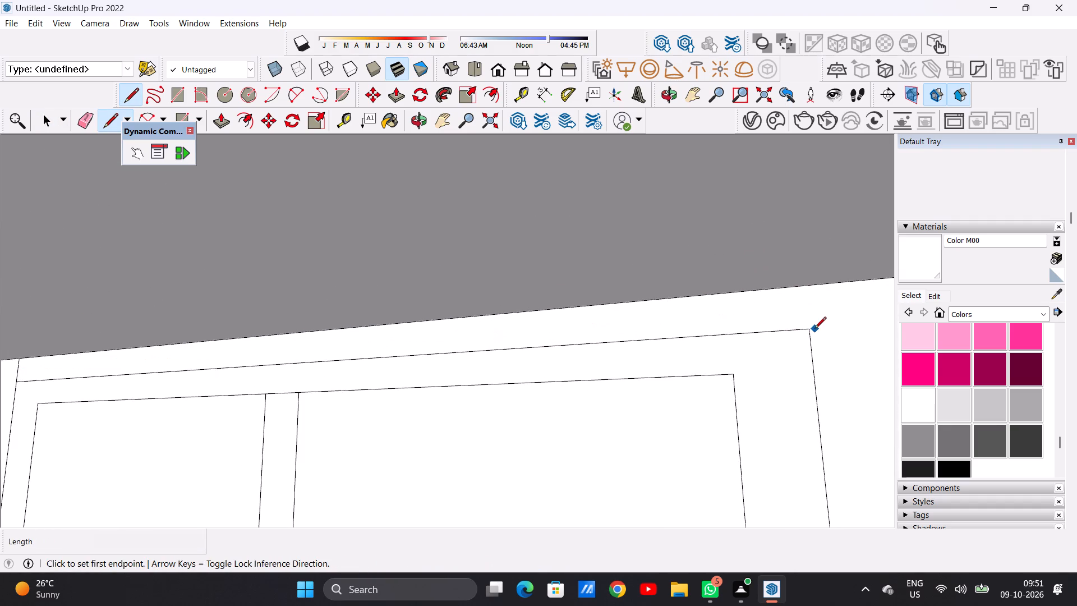
{"action": "left_click", "coordinate": [813, 329]}
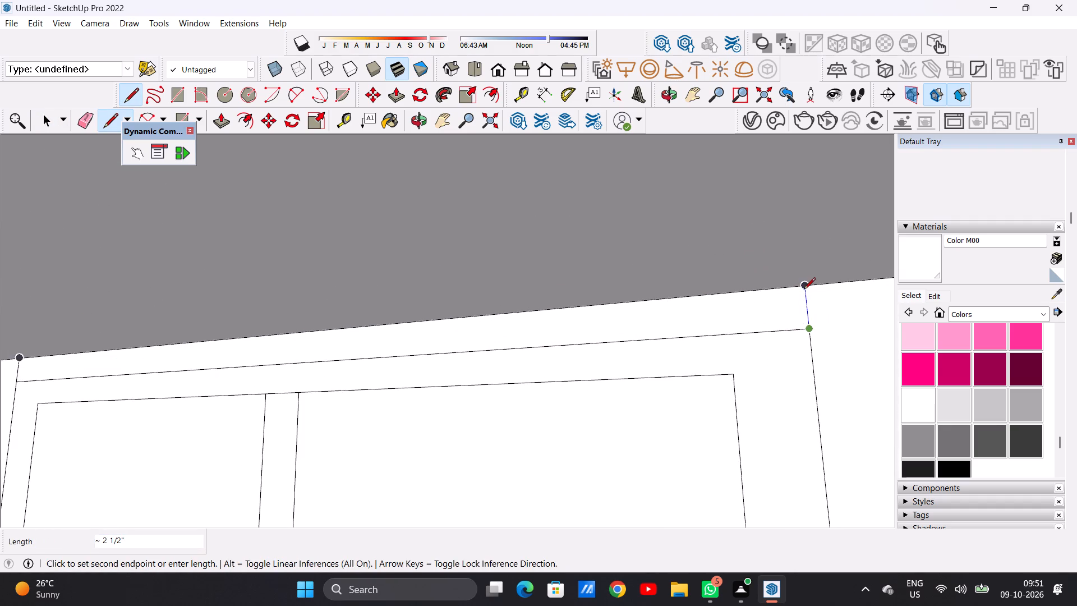
{"action": "left_click", "coordinate": [804, 289]}
Draw a horizontal line about 6' 1/4" long between the midpoints of the two short vertical lines above the door frame.
{"action": "left_click", "coordinate": [807, 302]}
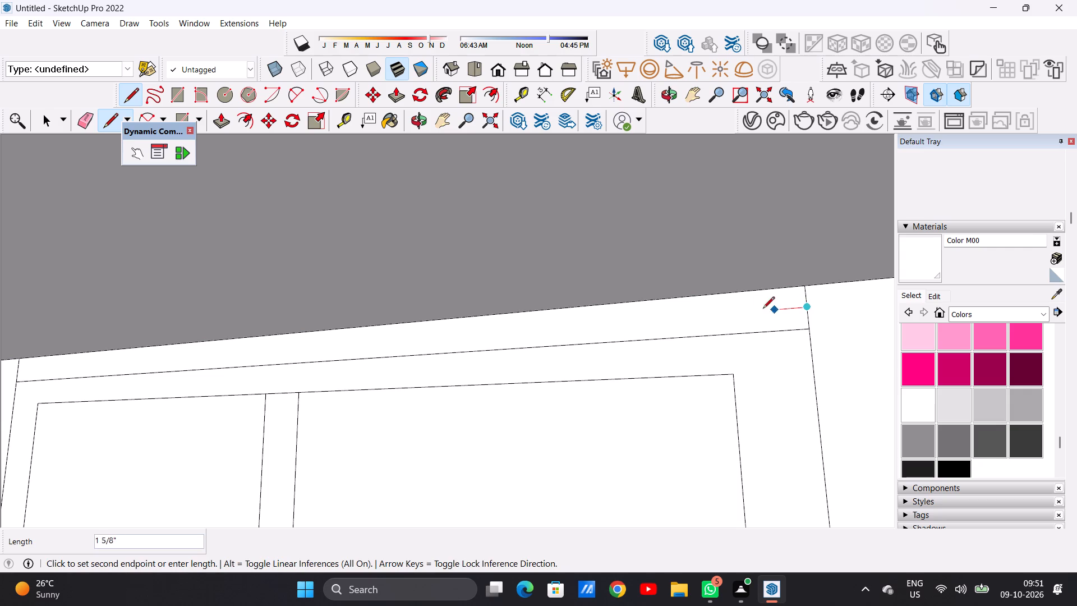
{"action": "scroll", "coordinate": [774, 306], "scroll_direction": "down", "scroll_amount": 10}
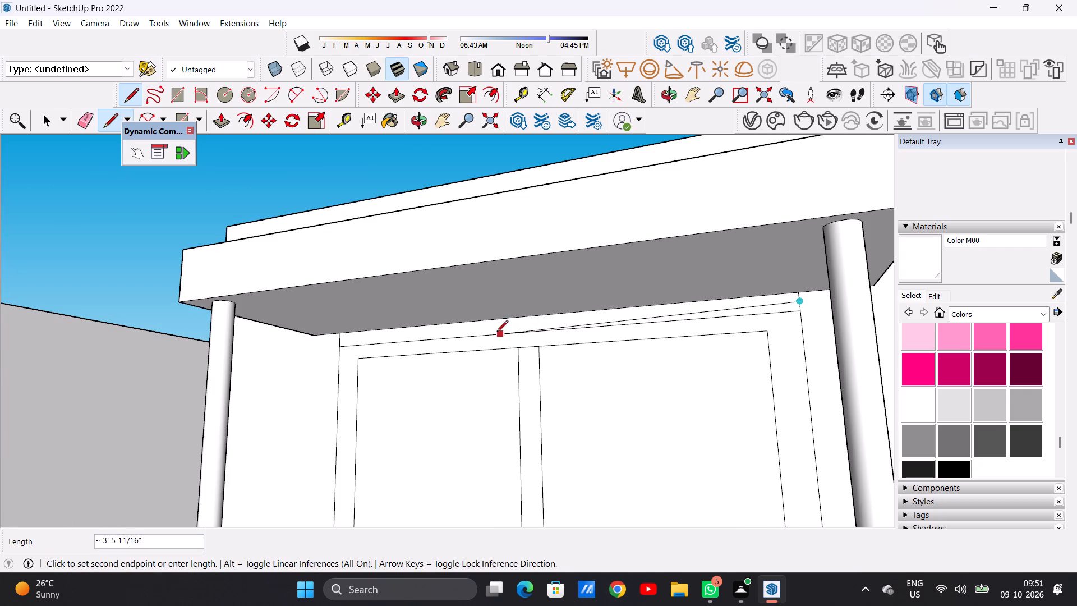
{"action": "scroll", "coordinate": [342, 340], "scroll_direction": "up", "scroll_amount": 5}
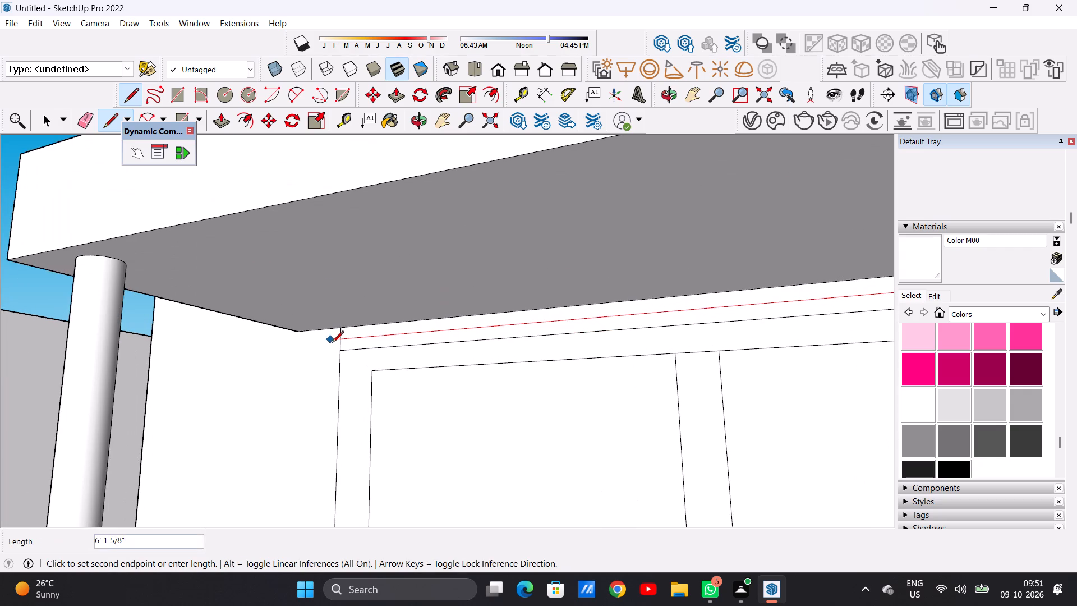
{"action": "left_click", "coordinate": [339, 338]}
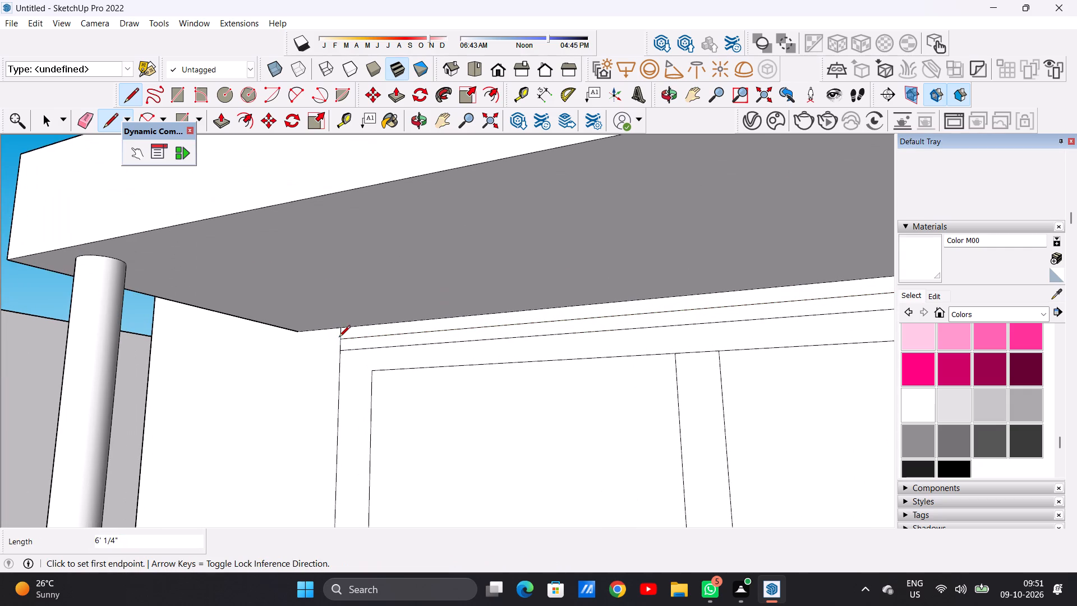
{"action": "key", "text": "space"}
Extrude the upper strip between the door frame and the canopy's underside outward 9" with Push/Pull.
{"action": "scroll", "coordinate": [556, 402], "scroll_direction": "down", "scroll_amount": 20}
{"action": "scroll", "coordinate": [556, 402], "scroll_direction": "down", "scroll_amount": 1}
{"action": "middle_click_drag", "start_coordinate": [639, 370], "coordinate": [599, 384]}
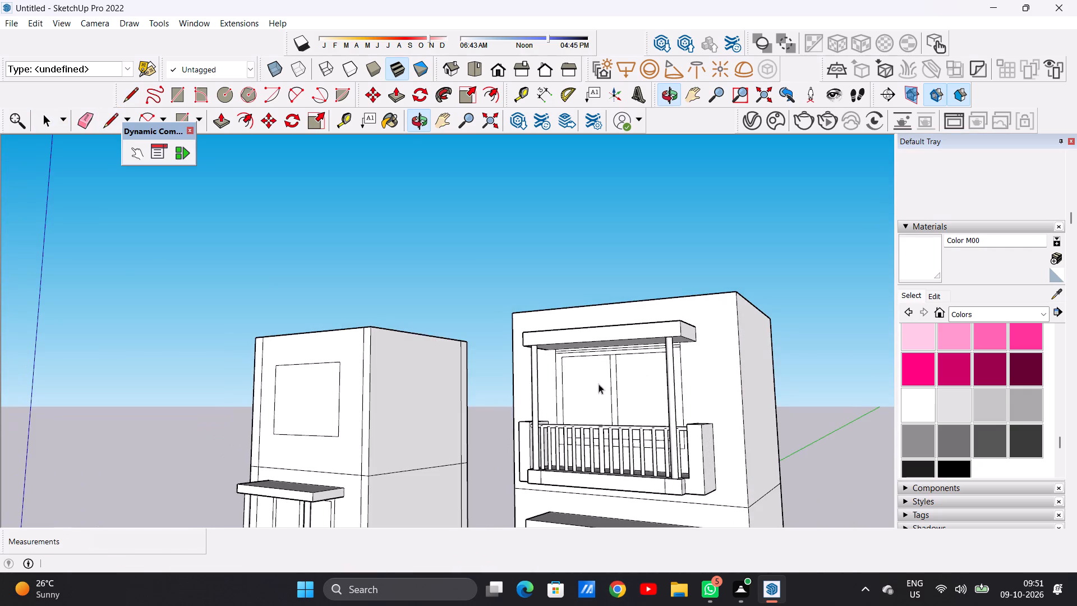
{"action": "scroll", "coordinate": [665, 362], "scroll_direction": "up", "scroll_amount": 10}
{"action": "middle_click_drag", "start_coordinate": [689, 331], "coordinate": [655, 357]}
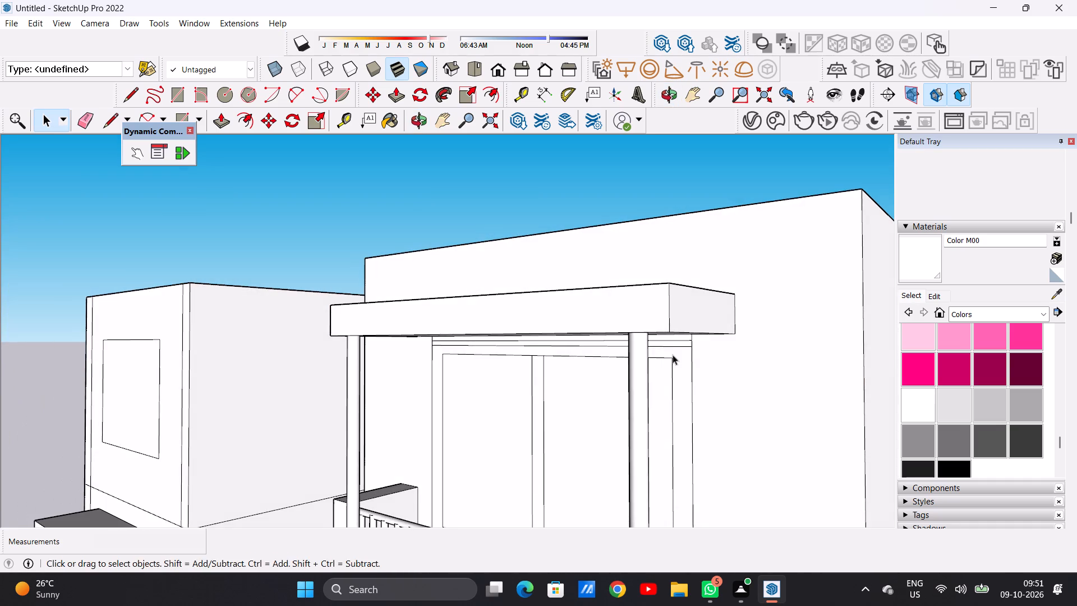
{"action": "middle_click_drag", "start_coordinate": [676, 363], "coordinate": [671, 328]}
{"action": "scroll", "coordinate": [684, 316], "scroll_direction": "up", "scroll_amount": 8}
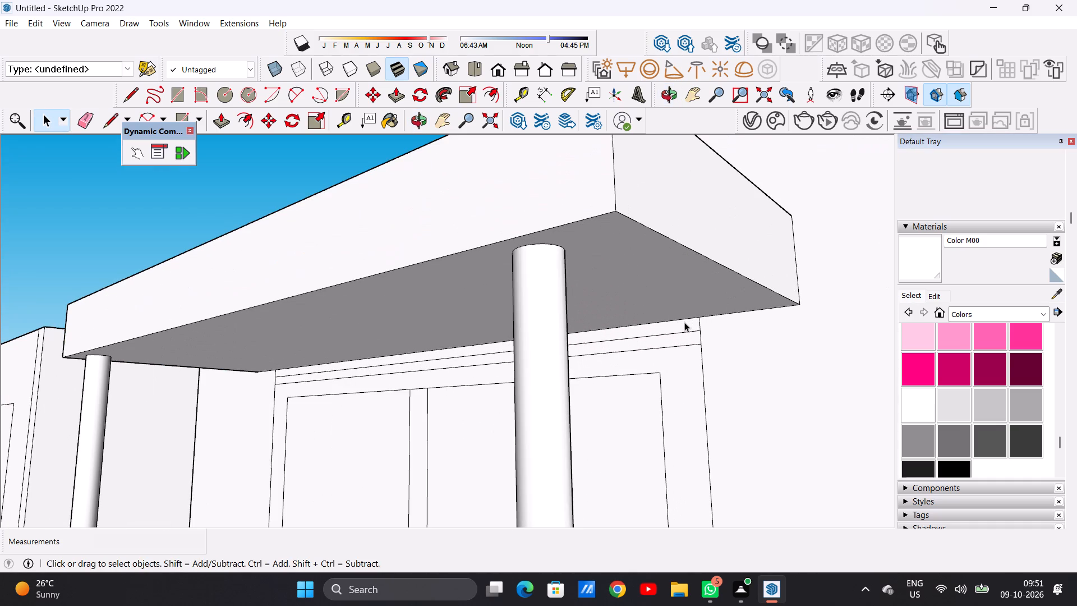
{"action": "key", "text": "p"}
{"action": "scroll", "coordinate": [685, 323], "scroll_direction": "up", "scroll_amount": 3}
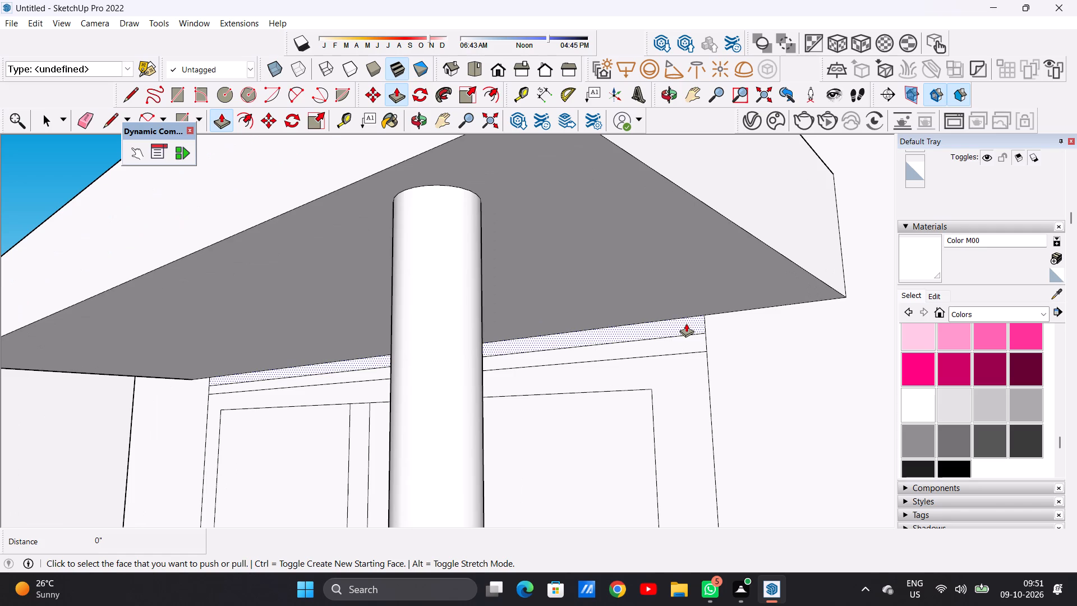
{"action": "left_click", "coordinate": [686, 323]}
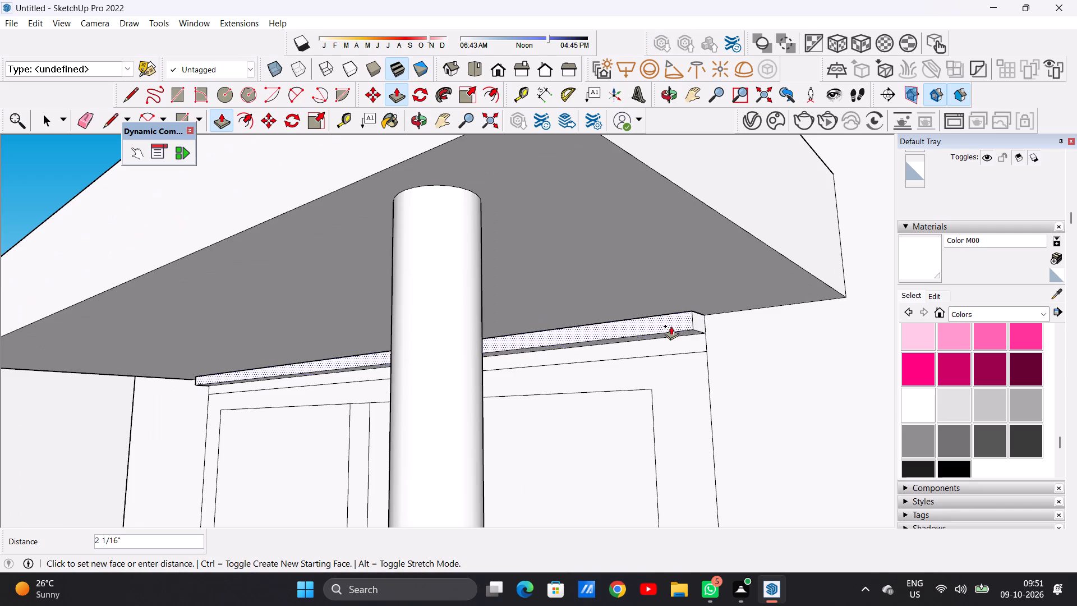
{"action": "left_click", "coordinate": [622, 307]}
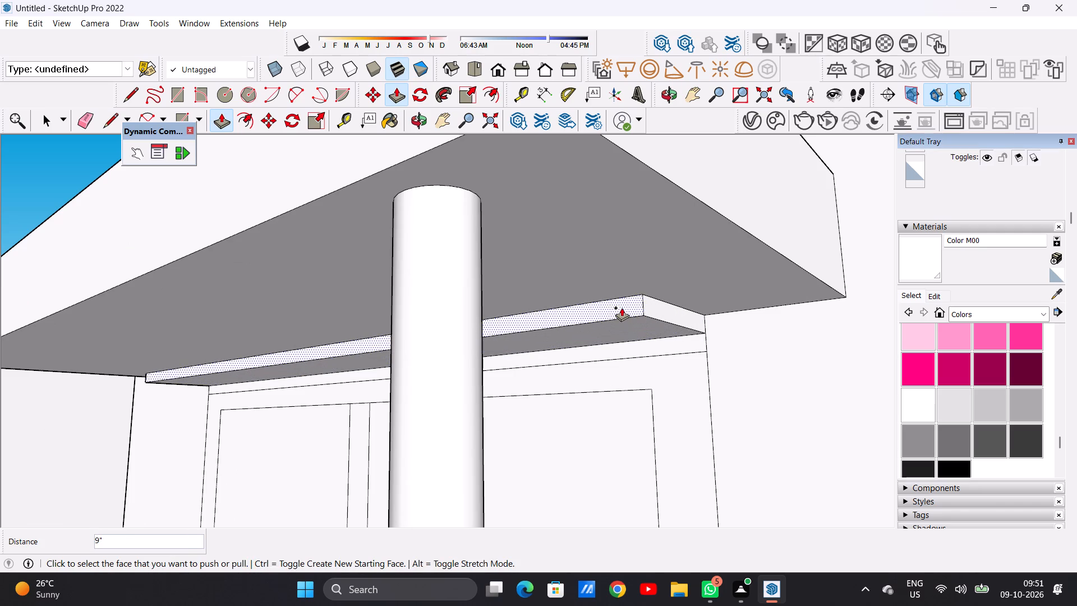
Extrude the lower strip above the door frame outward to about the same depth as the upper strip.
{"action": "left_click", "coordinate": [674, 338]}
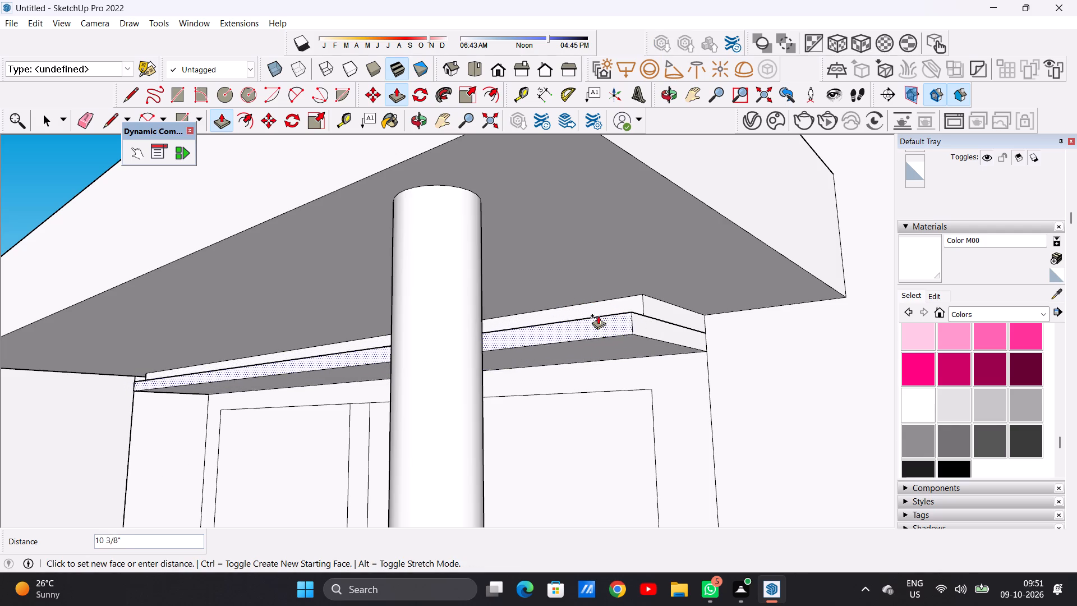
{"action": "left_click", "coordinate": [605, 317]}
{"action": "key", "text": "space"}
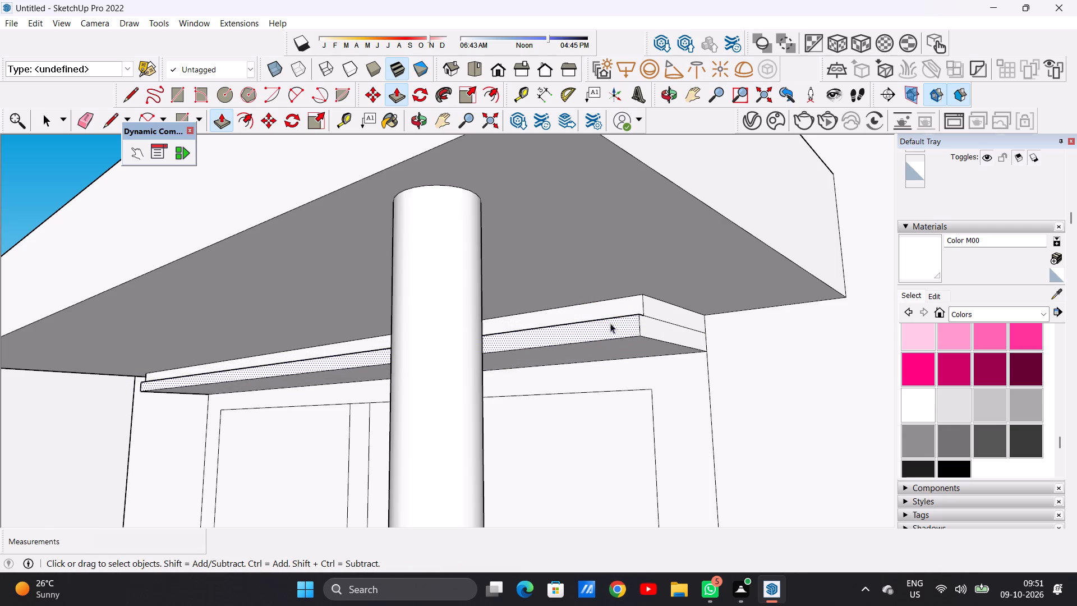
Move the outer top edge of the door frame on the taller tower's next balcony down by about 1 11/16".
{"action": "scroll", "coordinate": [714, 397], "scroll_direction": "down", "scroll_amount": 14}
{"action": "middle_click_drag", "start_coordinate": [474, 401], "coordinate": [572, 402]}
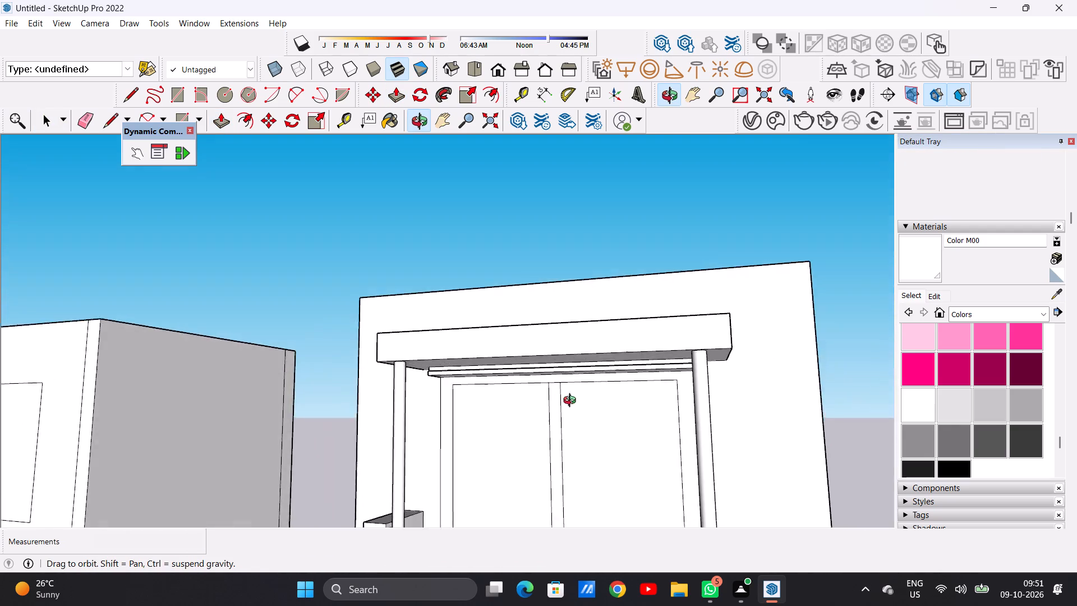
{"action": "middle_click_drag", "start_coordinate": [572, 402], "coordinate": [611, 406]}
{"action": "scroll", "coordinate": [597, 392], "scroll_direction": "down", "scroll_amount": 17}
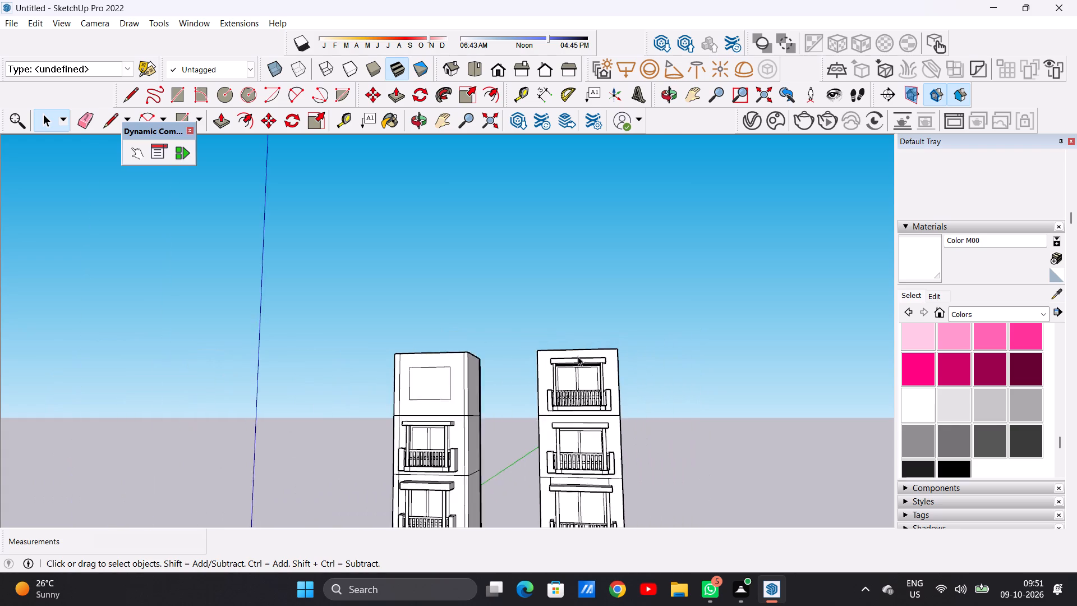
{"action": "scroll", "coordinate": [578, 356], "scroll_direction": "down", "scroll_amount": 5}
{"action": "scroll", "coordinate": [585, 438], "scroll_direction": "up", "scroll_amount": 20}
{"action": "scroll", "coordinate": [585, 438], "scroll_direction": "up", "scroll_amount": 4}
{"action": "scroll", "coordinate": [578, 368], "scroll_direction": "up", "scroll_amount": 2}
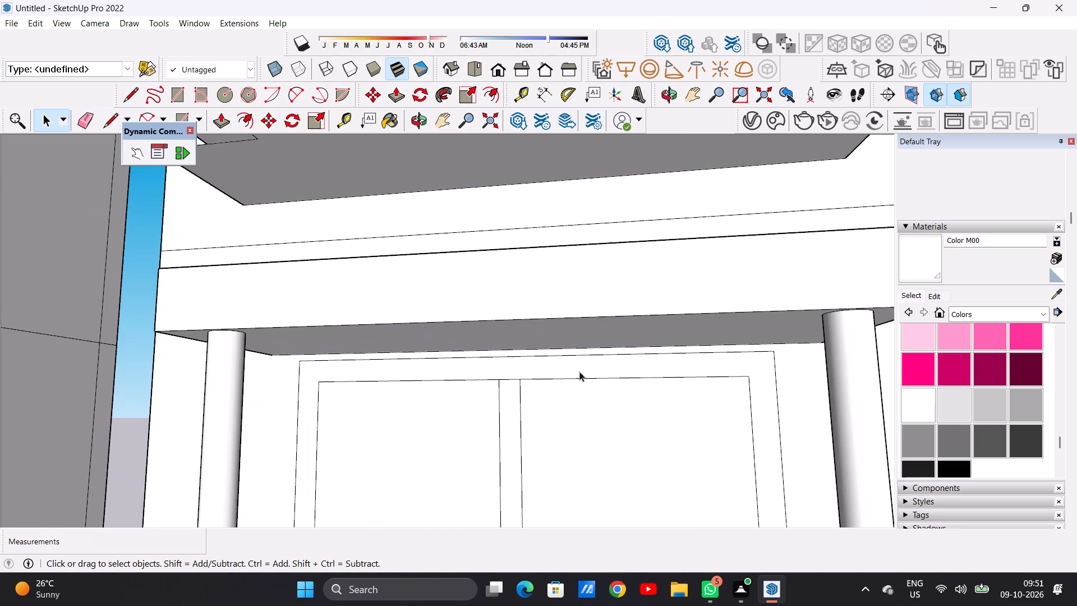
{"action": "scroll", "coordinate": [720, 362], "scroll_direction": "up", "scroll_amount": 6}
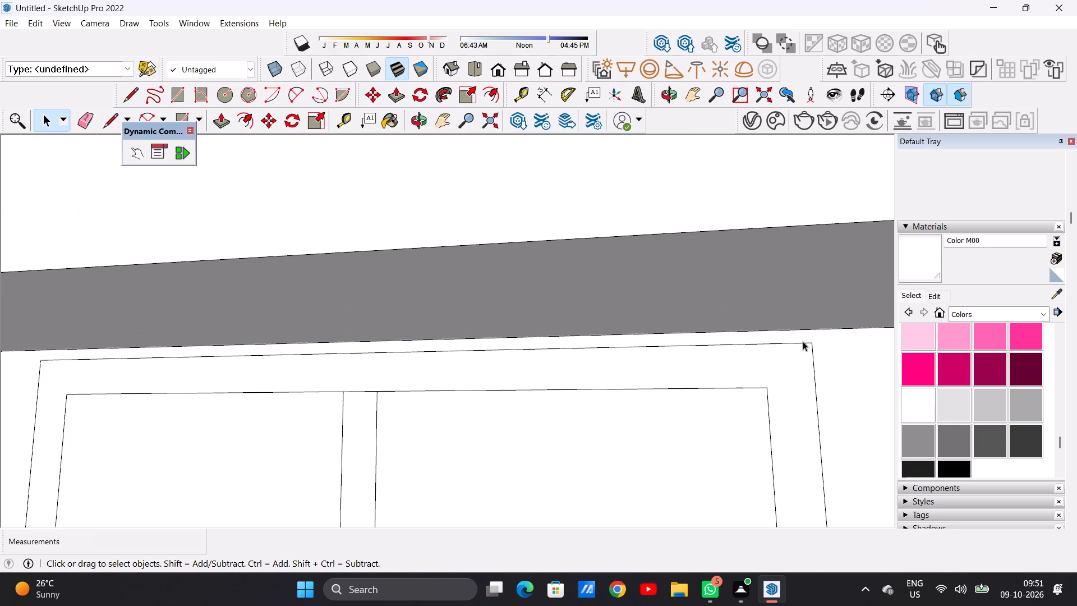
{"action": "left_click", "coordinate": [803, 341]}
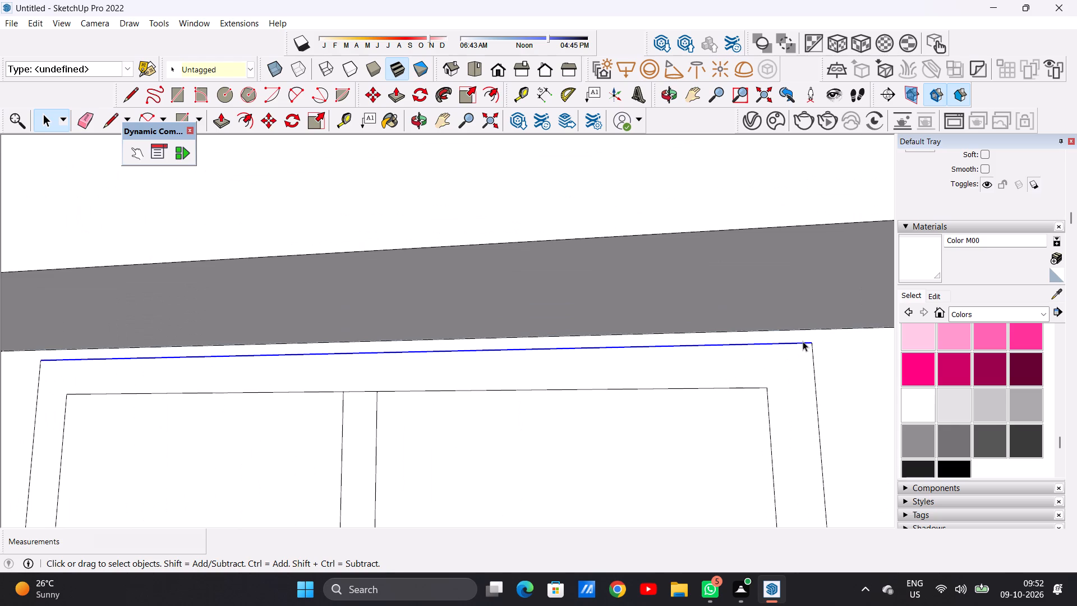
{"action": "key", "text": "m"}
{"action": "left_click", "coordinate": [814, 345]}
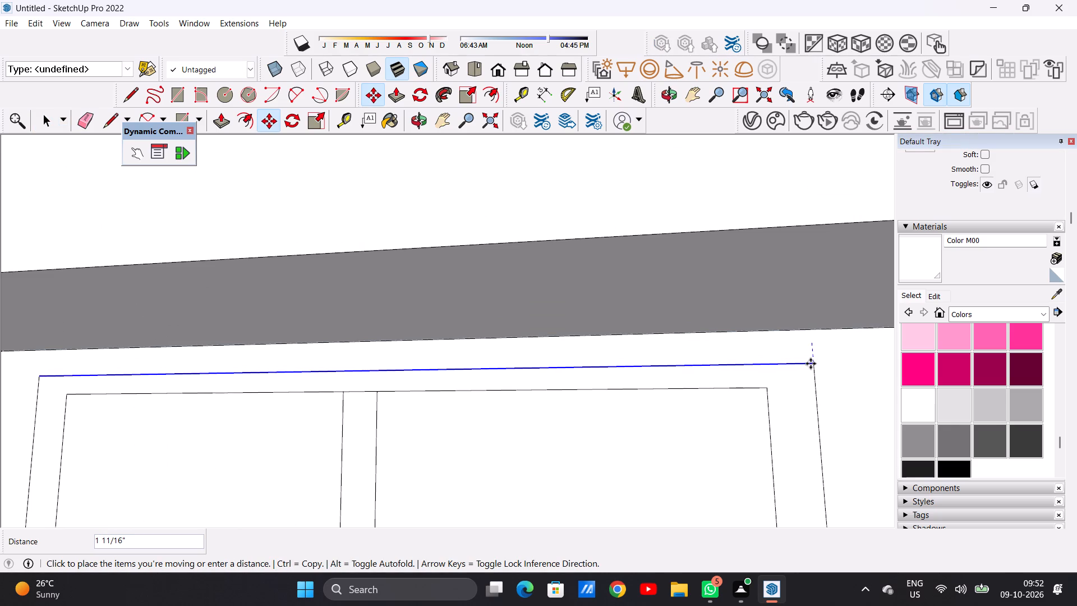
{"action": "left_click", "coordinate": [811, 364]}
{"action": "key", "text": "space"}
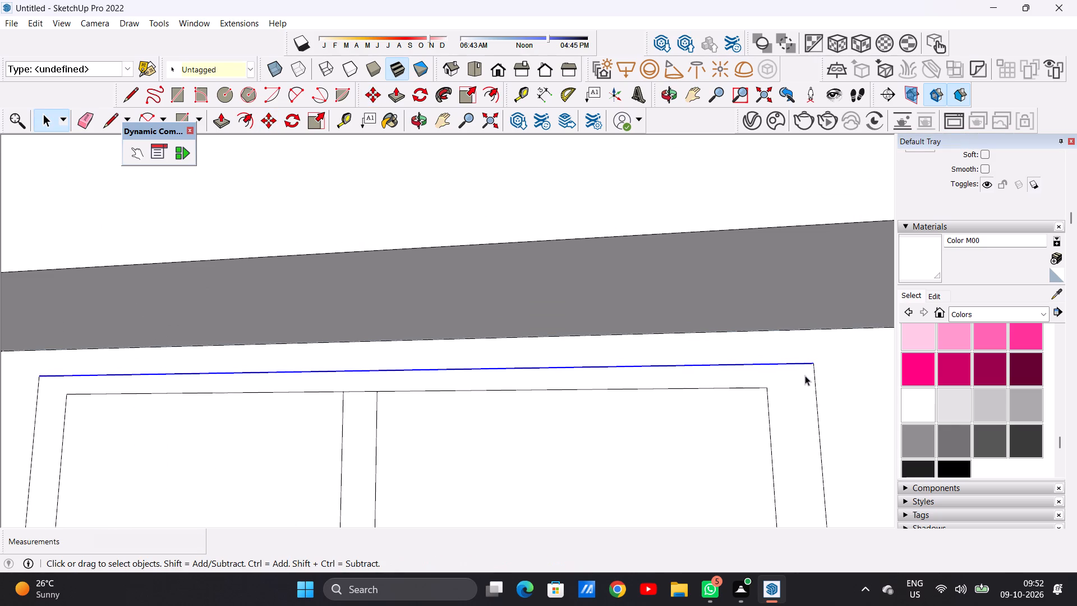
Draw vertical lines about 2 13/16" long from both outer top corners of this door frame up to the canopy's underside.
{"action": "scroll", "coordinate": [798, 374], "scroll_direction": "down", "scroll_amount": 6}
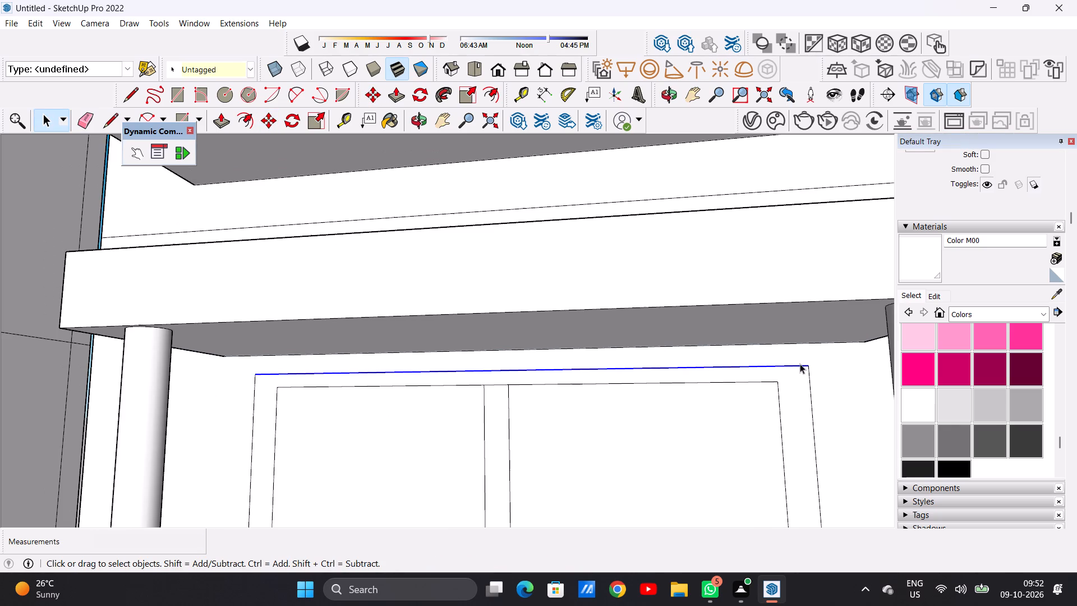
{"action": "key", "text": "l"}
{"action": "scroll", "coordinate": [808, 368], "scroll_direction": "up", "scroll_amount": 11}
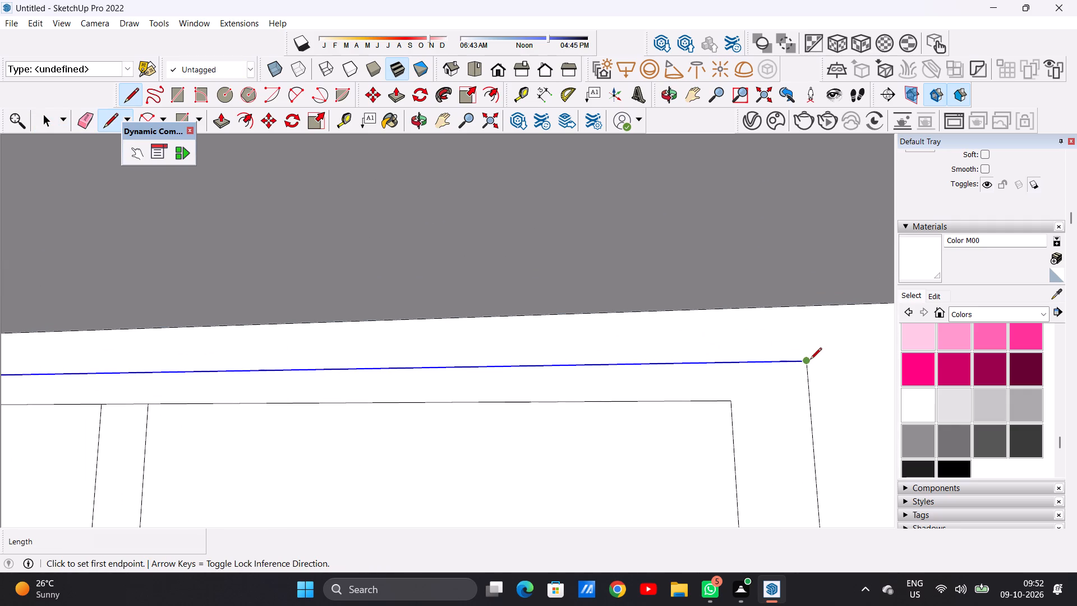
{"action": "left_click", "coordinate": [808, 361]}
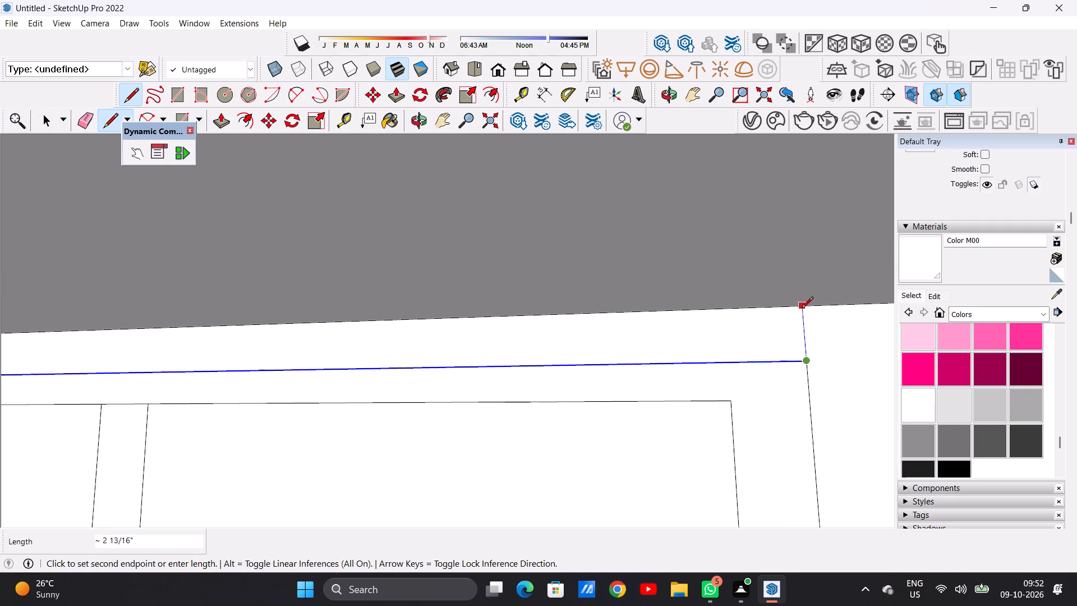
{"action": "left_click", "coordinate": [802, 308]}
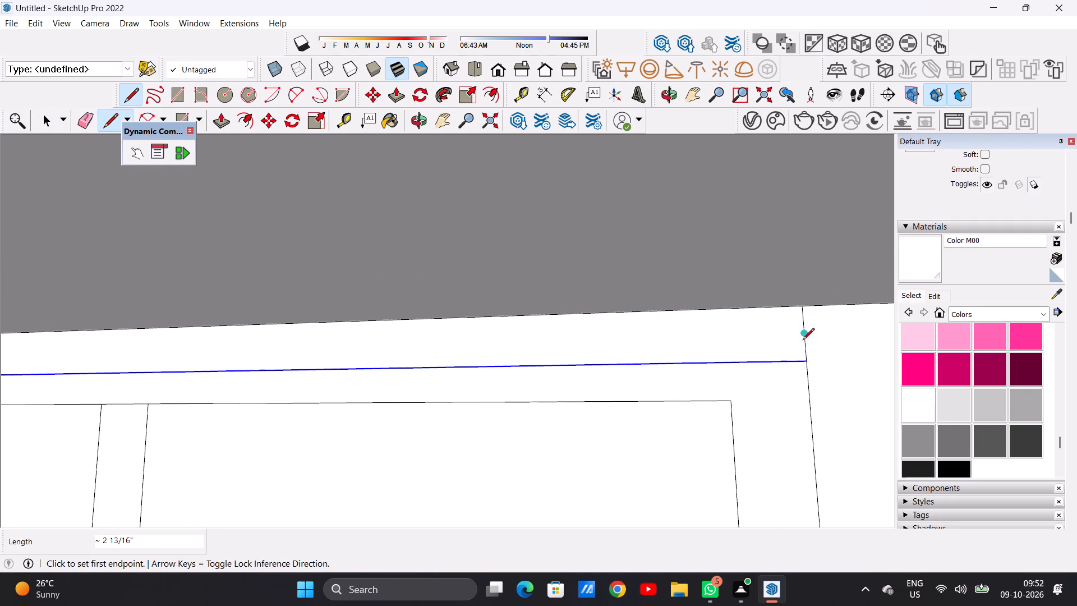
{"action": "scroll", "coordinate": [817, 370], "scroll_direction": "down", "scroll_amount": 12}
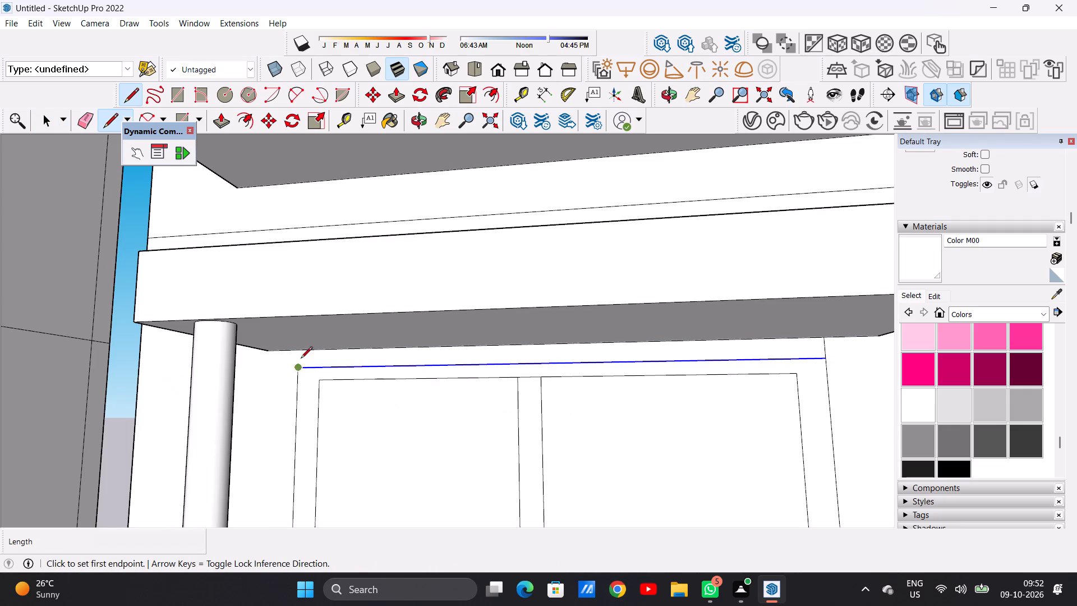
{"action": "scroll", "coordinate": [302, 355], "scroll_direction": "up", "scroll_amount": 14}
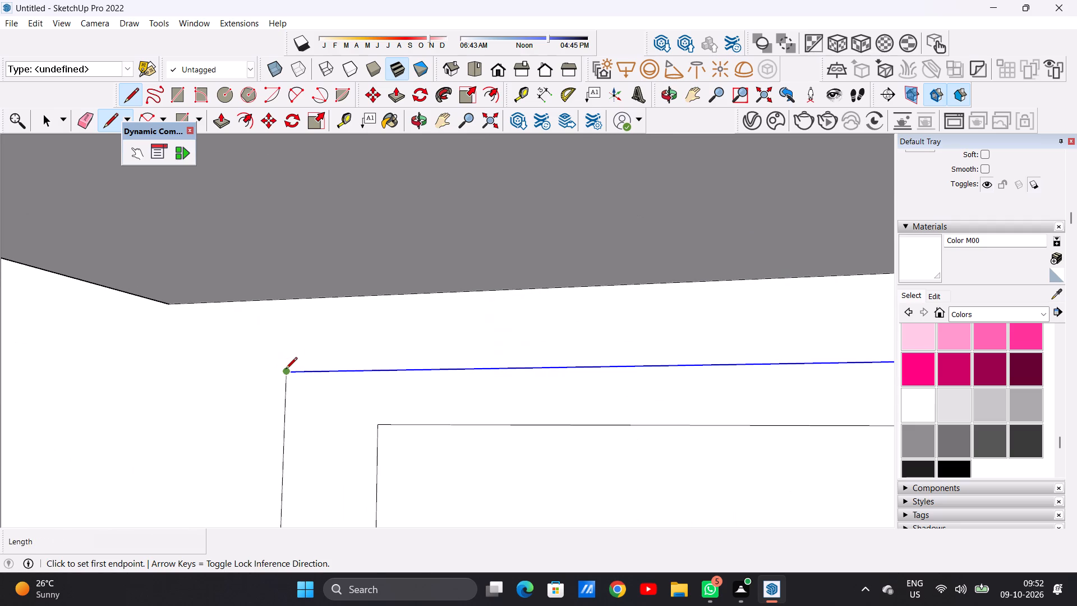
{"action": "left_click", "coordinate": [286, 370]}
{"action": "left_click", "coordinate": [289, 300]}
{"action": "key", "text": "space"}
Split the strip above the door frame with a line about 6' 3 3/16" long between the midpoints of its two short verticals.
{"action": "scroll", "coordinate": [314, 355], "scroll_direction": "down", "scroll_amount": 20}
{"action": "scroll", "coordinate": [314, 355], "scroll_direction": "down", "scroll_amount": 3}
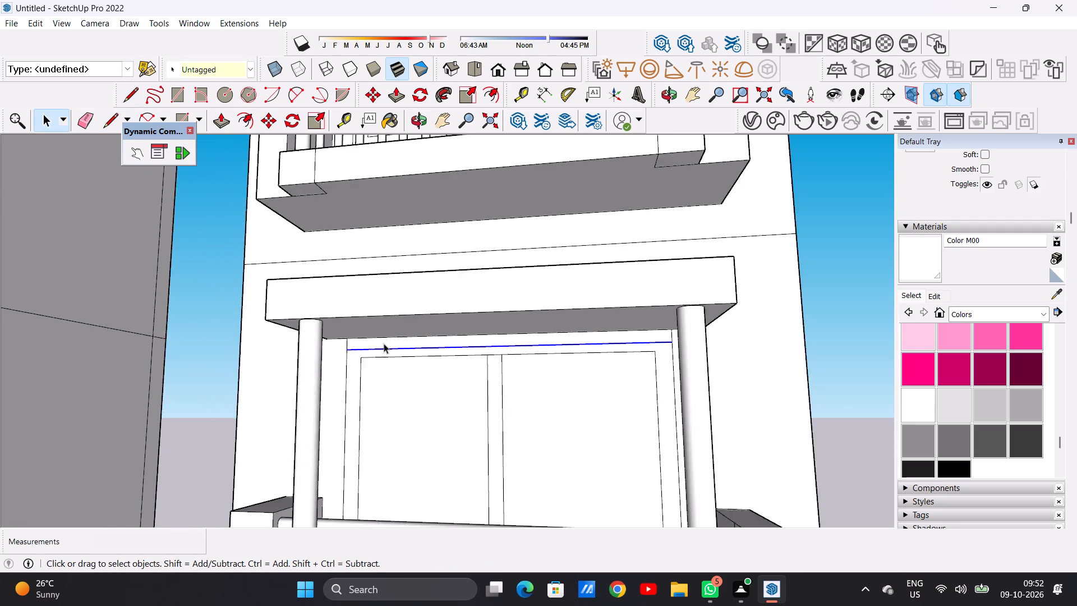
{"action": "scroll", "coordinate": [384, 343], "scroll_direction": "down", "scroll_amount": 3}
{"action": "left_click", "coordinate": [828, 333]}
{"action": "scroll", "coordinate": [370, 347], "scroll_direction": "up", "scroll_amount": 10}
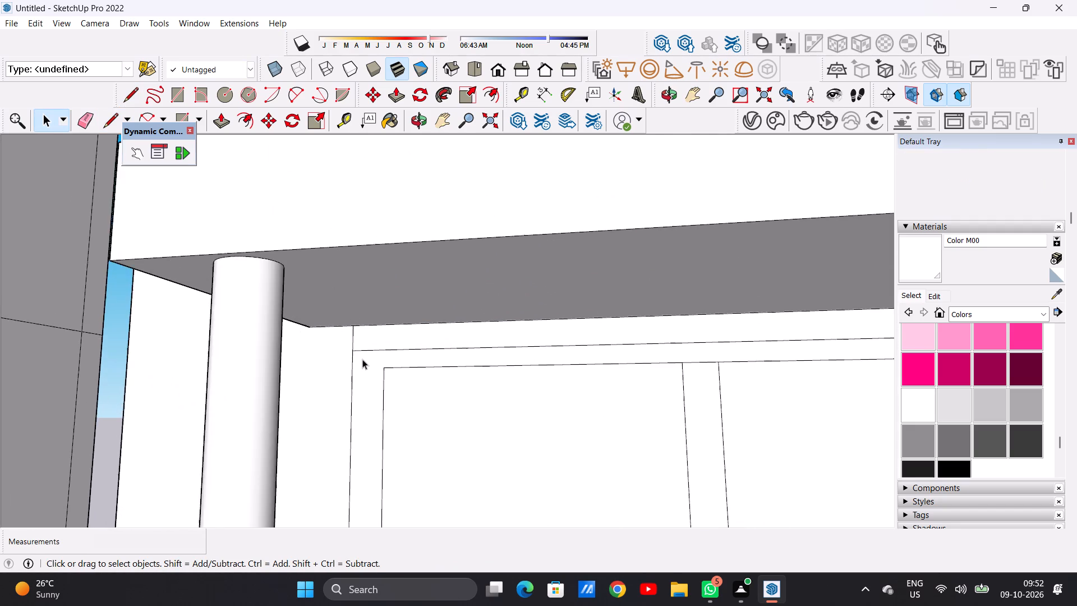
{"action": "scroll", "coordinate": [362, 359], "scroll_direction": "up", "scroll_amount": 8}
{"action": "key", "text": "l"}
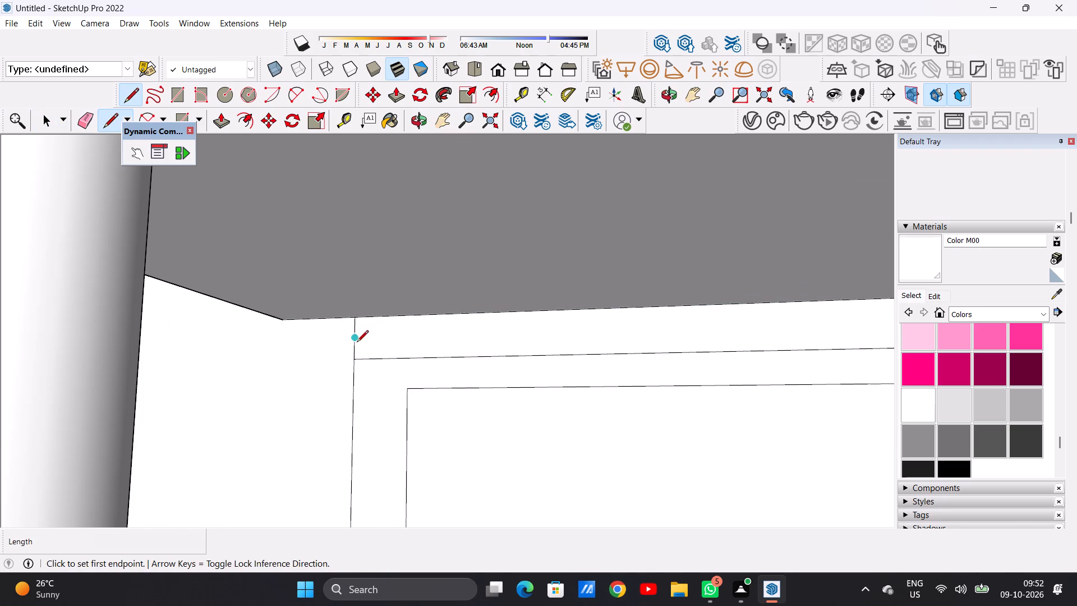
{"action": "left_click", "coordinate": [355, 339]}
{"action": "scroll", "coordinate": [348, 353], "scroll_direction": "down", "scroll_amount": 8}
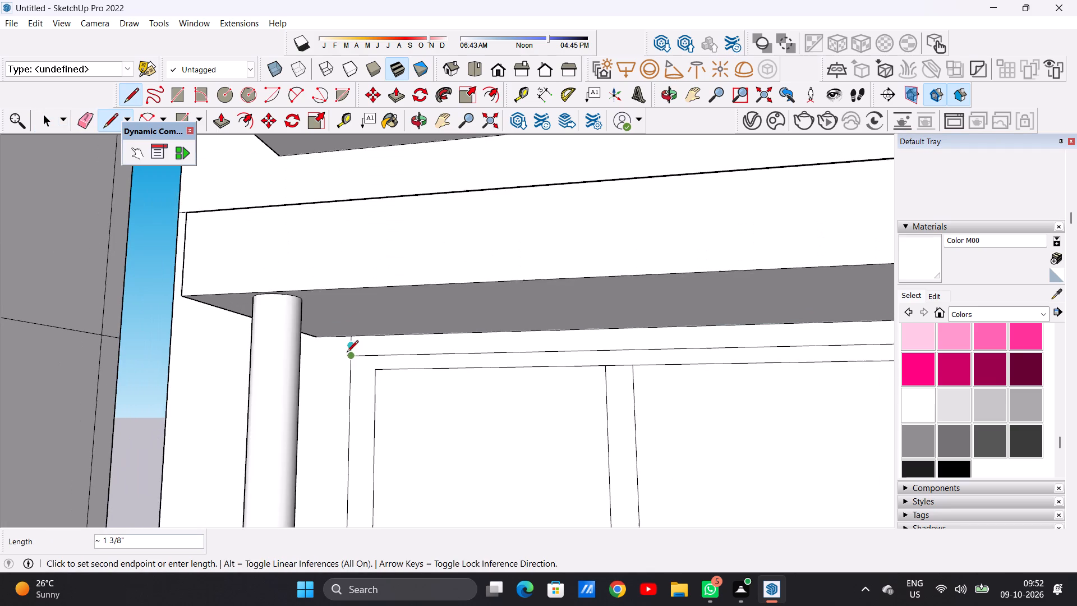
{"action": "scroll", "coordinate": [464, 350], "scroll_direction": "down", "scroll_amount": 4}
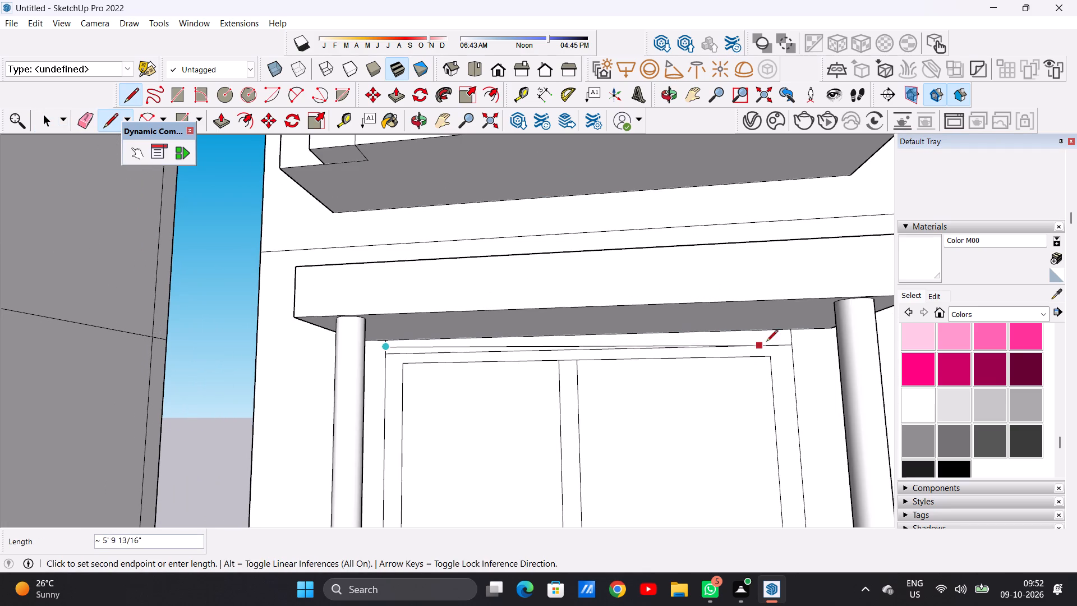
{"action": "scroll", "coordinate": [792, 340], "scroll_direction": "up", "scroll_amount": 3}
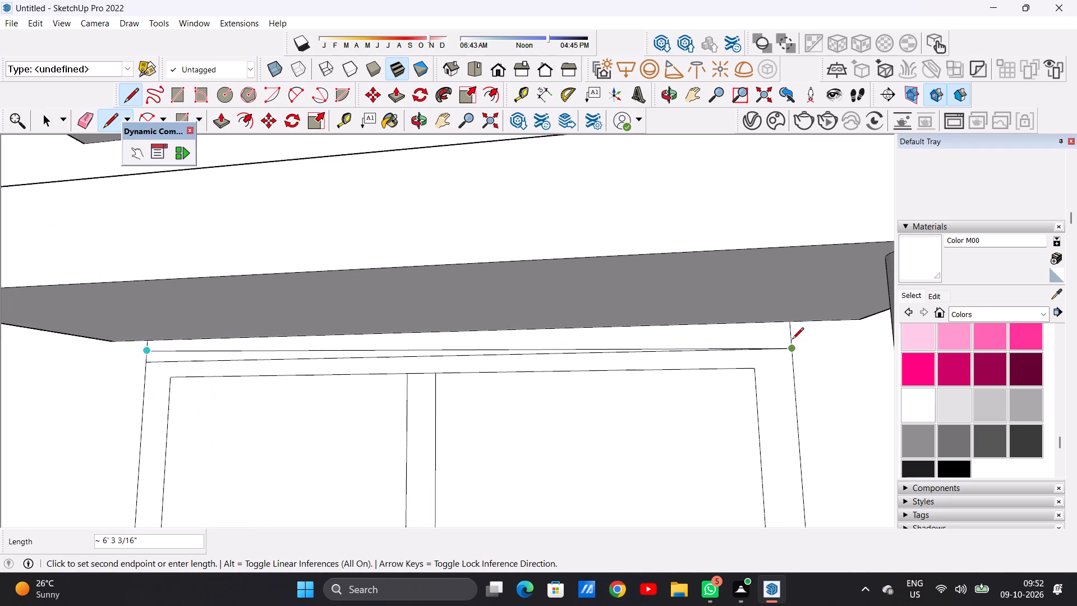
{"action": "scroll", "coordinate": [792, 340], "scroll_direction": "up", "scroll_amount": 6}
{"action": "left_click", "coordinate": [789, 336]}
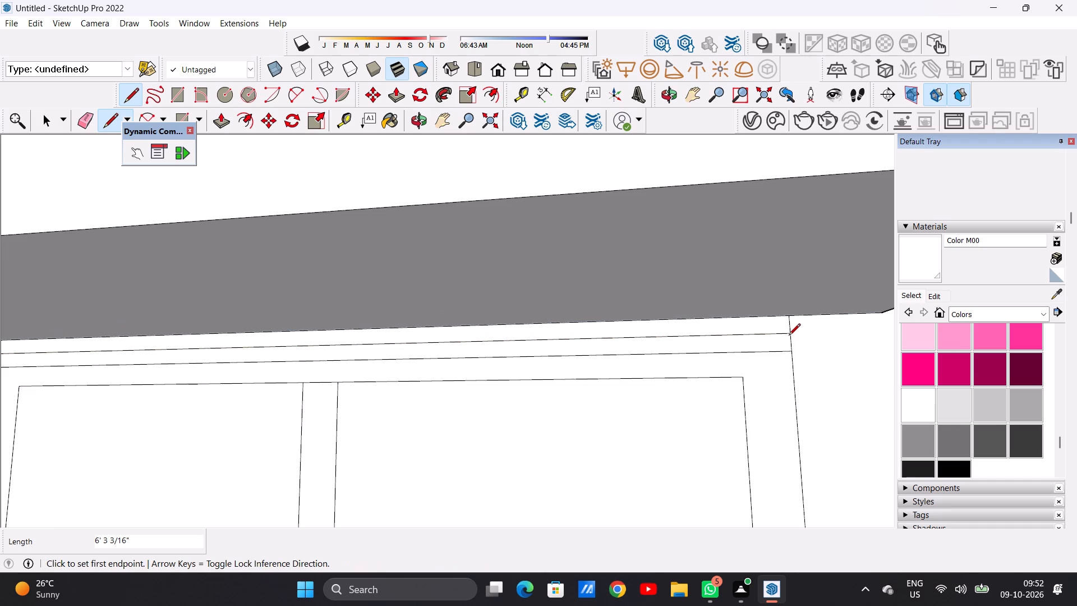
{"action": "key", "text": "space"}
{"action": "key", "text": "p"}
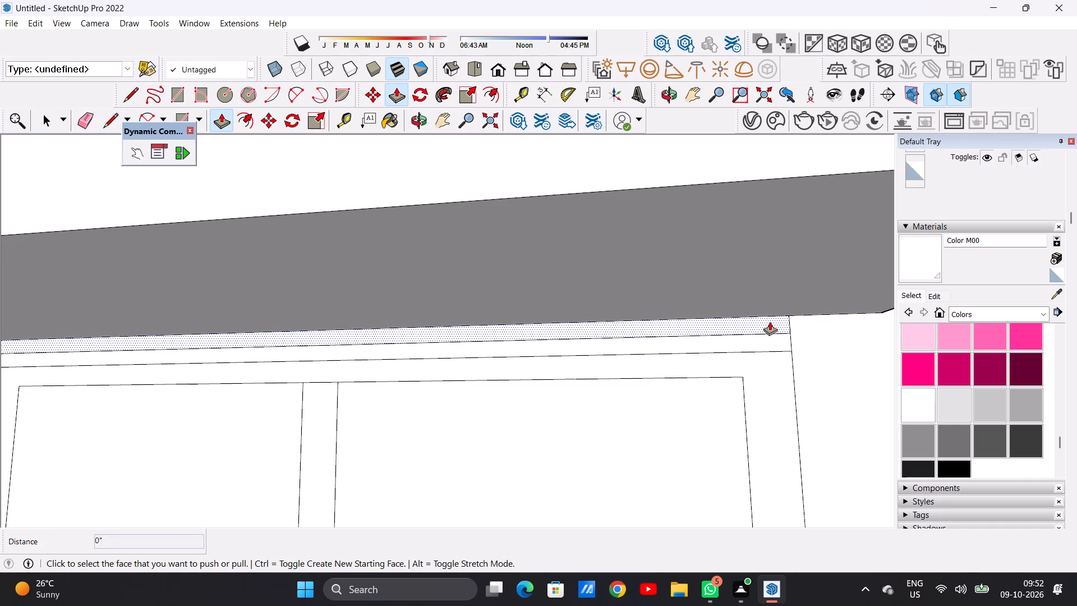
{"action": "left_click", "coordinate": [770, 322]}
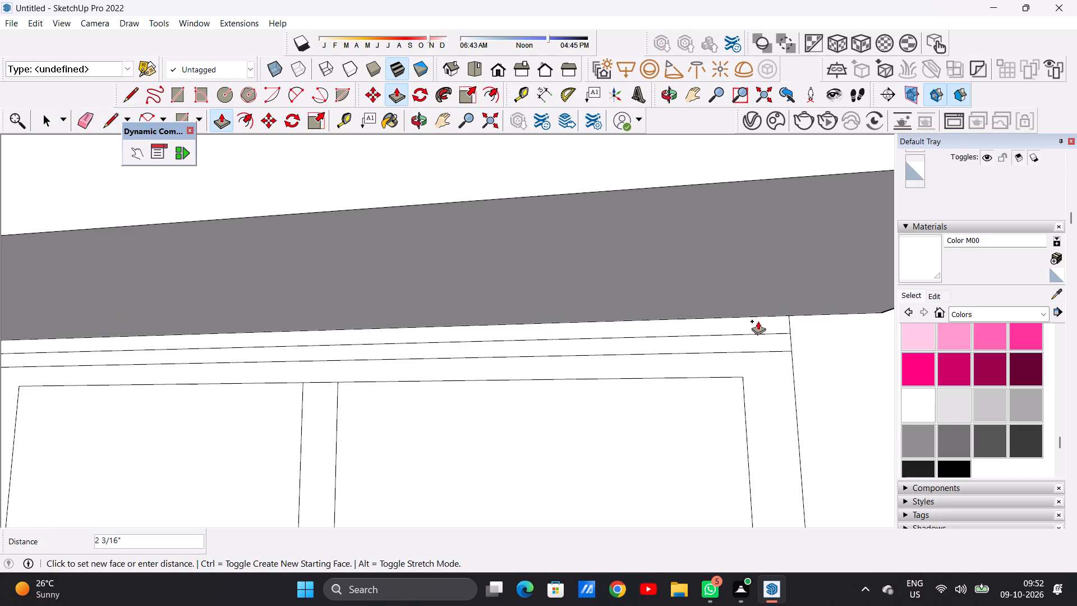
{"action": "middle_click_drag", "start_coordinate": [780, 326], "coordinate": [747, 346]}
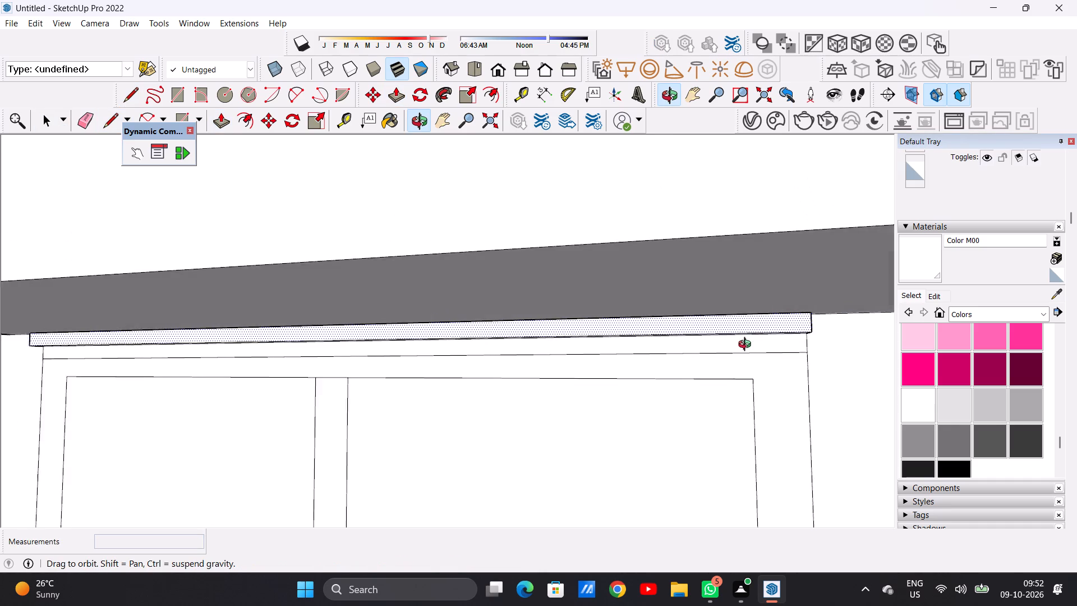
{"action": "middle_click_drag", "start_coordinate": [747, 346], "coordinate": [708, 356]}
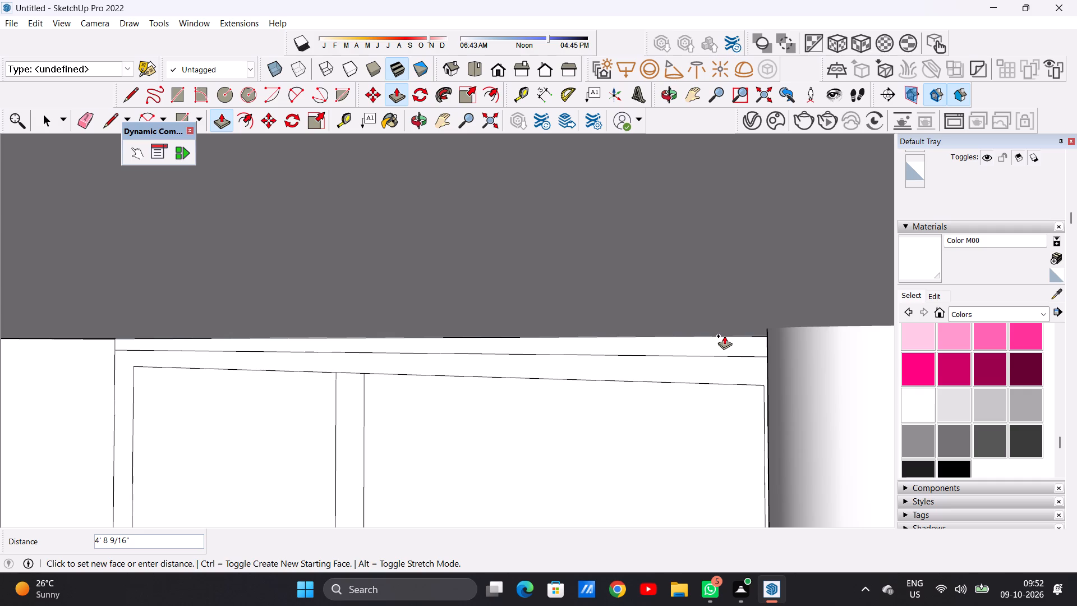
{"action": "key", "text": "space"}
Extrude the upper strip directly beneath the canopy outward by about 5 7/8" with Push/Pull.
{"action": "scroll", "coordinate": [679, 396], "scroll_direction": "down", "scroll_amount": 14}
{"action": "scroll", "coordinate": [729, 390], "scroll_direction": "up", "scroll_amount": 7}
{"action": "middle_click_drag", "start_coordinate": [718, 381], "coordinate": [703, 381]}
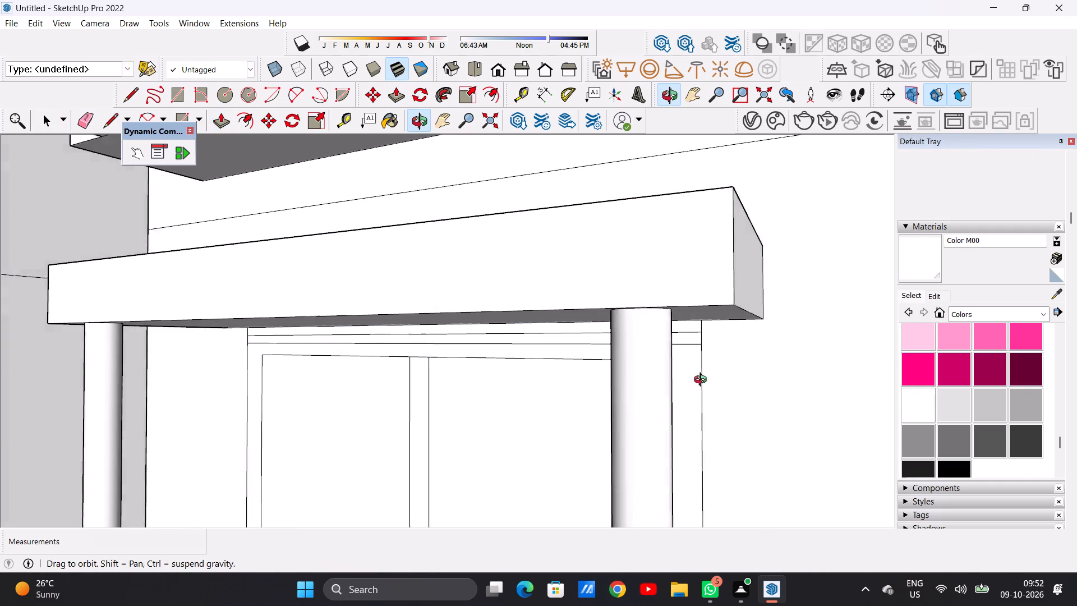
{"action": "middle_click_drag", "start_coordinate": [703, 381], "coordinate": [650, 383]}
{"action": "scroll", "coordinate": [712, 343], "scroll_direction": "up", "scroll_amount": 9}
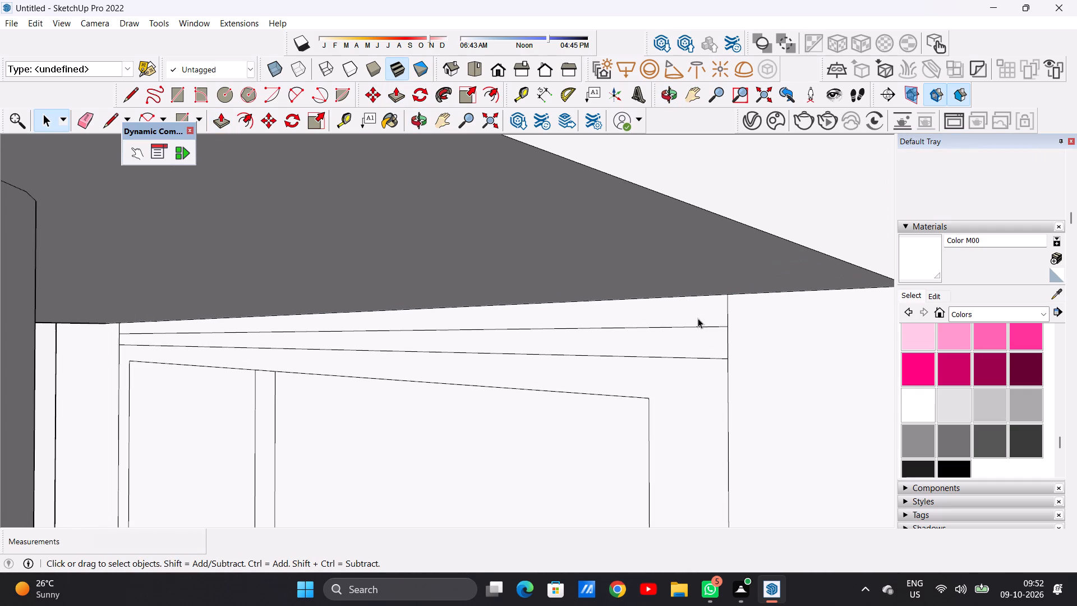
{"action": "key", "text": "p"}
{"action": "left_click", "coordinate": [713, 304]}
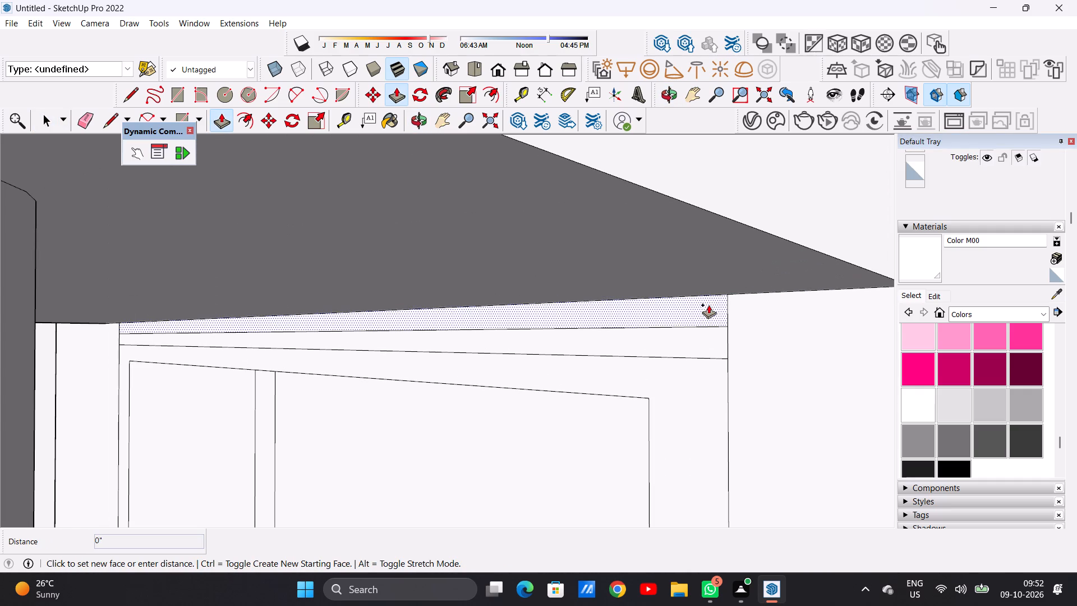
{"action": "left_click", "coordinate": [651, 304]}
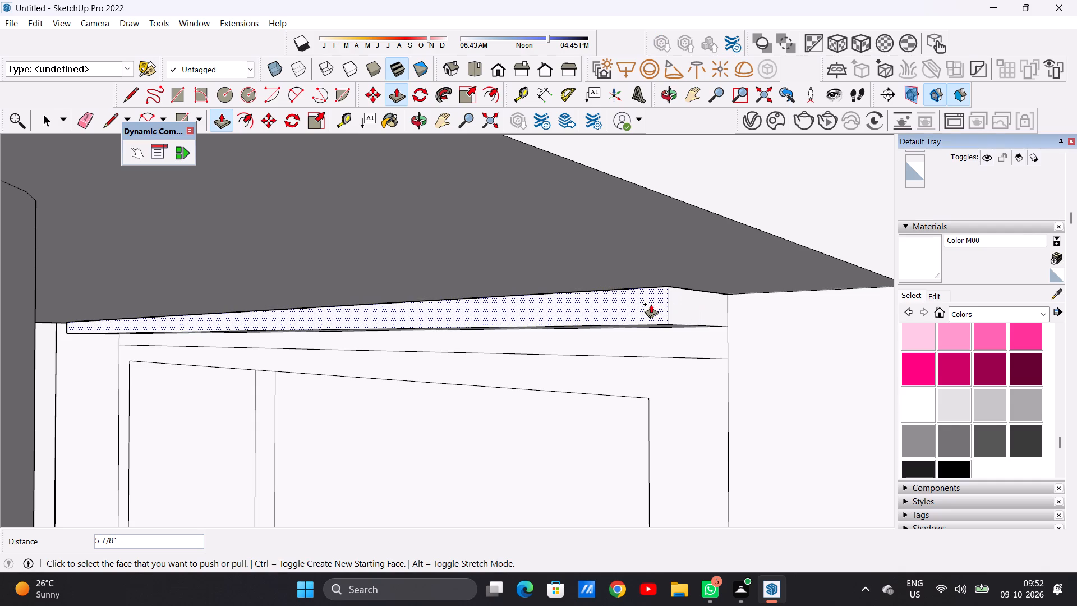
Extrude the lower strip above the door frame outward by about 10 15/16".
{"action": "left_click", "coordinate": [701, 334]}
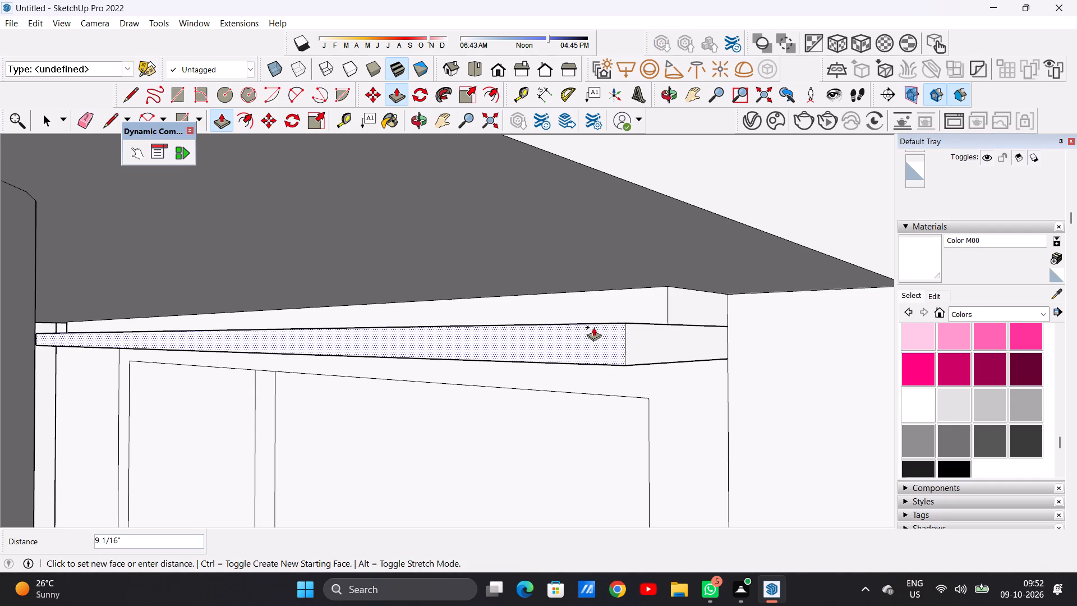
{"action": "left_click", "coordinate": [563, 330]}
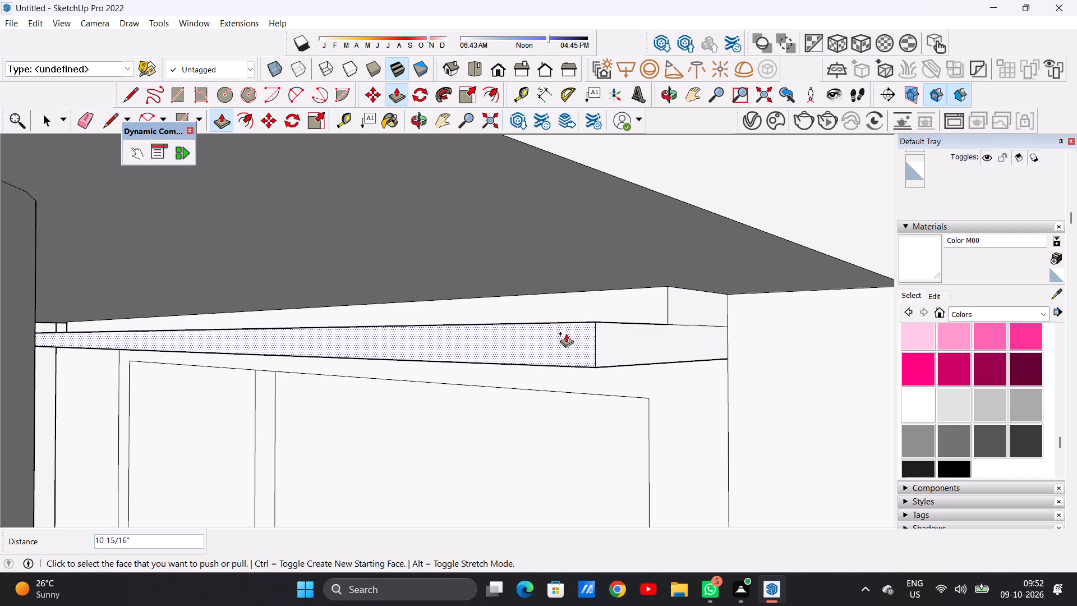
{"action": "key", "text": "space"}
Inspect the two-band trim beneath the canopy from the front, alongside the taller tower's top balcony.
{"action": "scroll", "coordinate": [646, 400], "scroll_direction": "down", "scroll_amount": 13}
{"action": "middle_click_drag", "start_coordinate": [364, 439], "coordinate": [438, 424]}
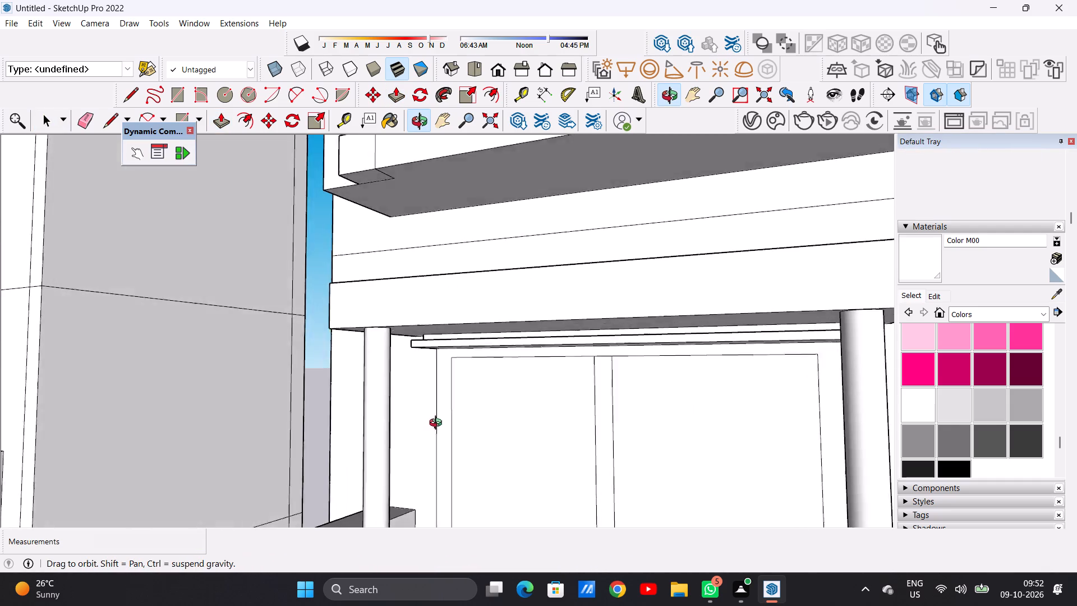
{"action": "middle_click_drag", "start_coordinate": [438, 424], "coordinate": [462, 435]}
{"action": "scroll", "coordinate": [379, 412], "scroll_direction": "down", "scroll_amount": 10}
{"action": "middle_click_drag", "start_coordinate": [438, 437], "coordinate": [500, 431]}
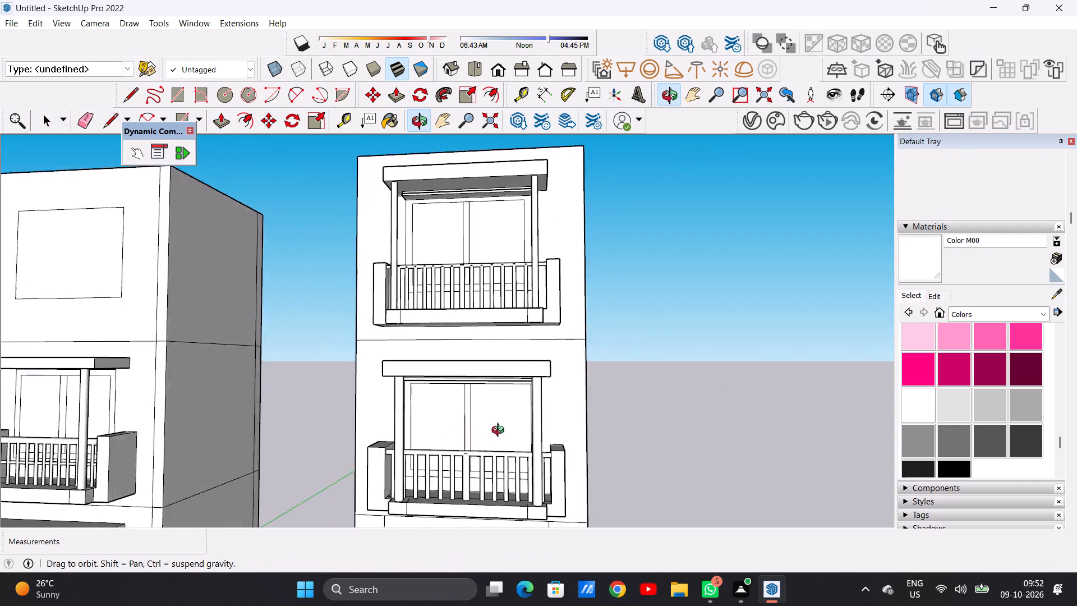
{"action": "middle_click_drag", "start_coordinate": [500, 431], "coordinate": [503, 424]}
{"action": "scroll", "coordinate": [496, 383], "scroll_direction": "up", "scroll_amount": 20}
{"action": "middle_click_drag", "start_coordinate": [454, 398], "coordinate": [456, 407]}
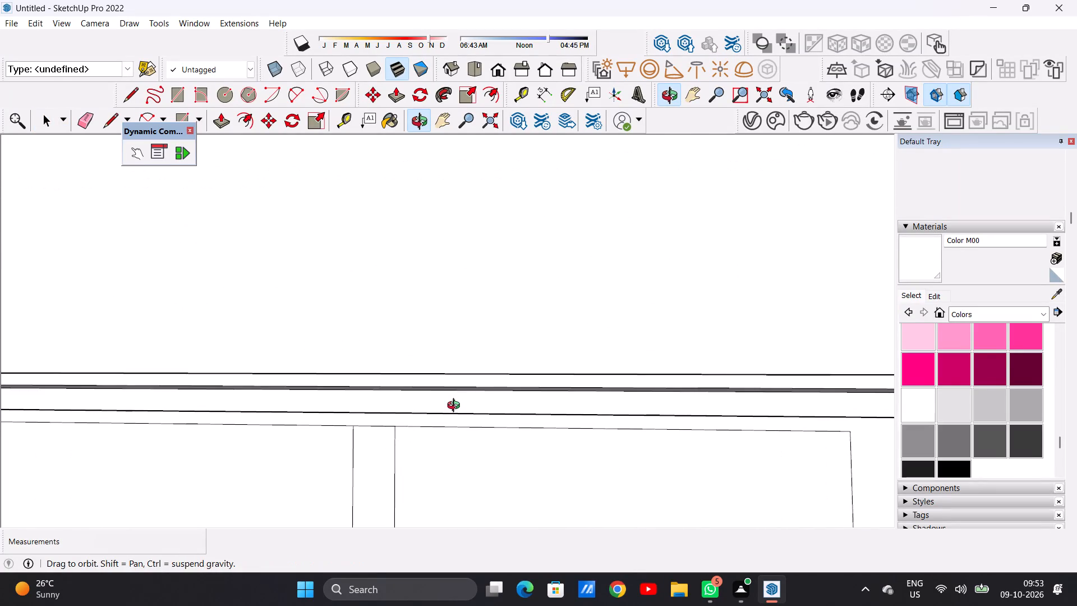
{"action": "middle_click_drag", "start_coordinate": [456, 407], "coordinate": [462, 388]}
{"action": "scroll", "coordinate": [460, 400], "scroll_direction": "down", "scroll_amount": 20}
{"action": "scroll", "coordinate": [460, 400], "scroll_direction": "down", "scroll_amount": 1}
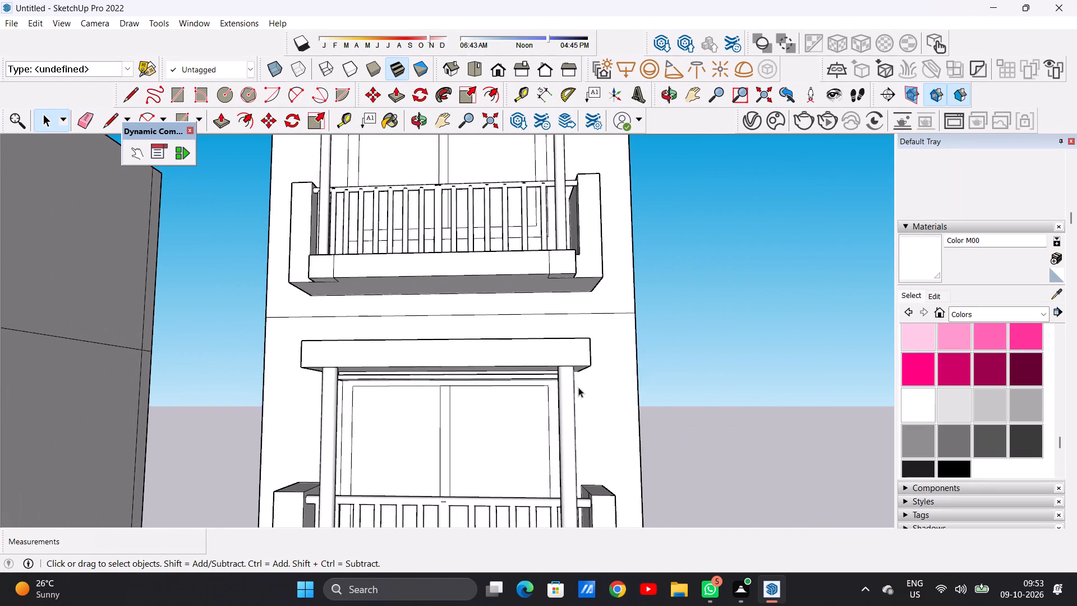
{"action": "middle_click_drag", "start_coordinate": [578, 387], "coordinate": [557, 395]}
{"action": "scroll", "coordinate": [434, 414], "scroll_direction": "down", "scroll_amount": 8}
Extrude the front face of the upper trim band outward by about another 2 1/4".
{"action": "middle_click_drag", "start_coordinate": [477, 412], "coordinate": [369, 424]}
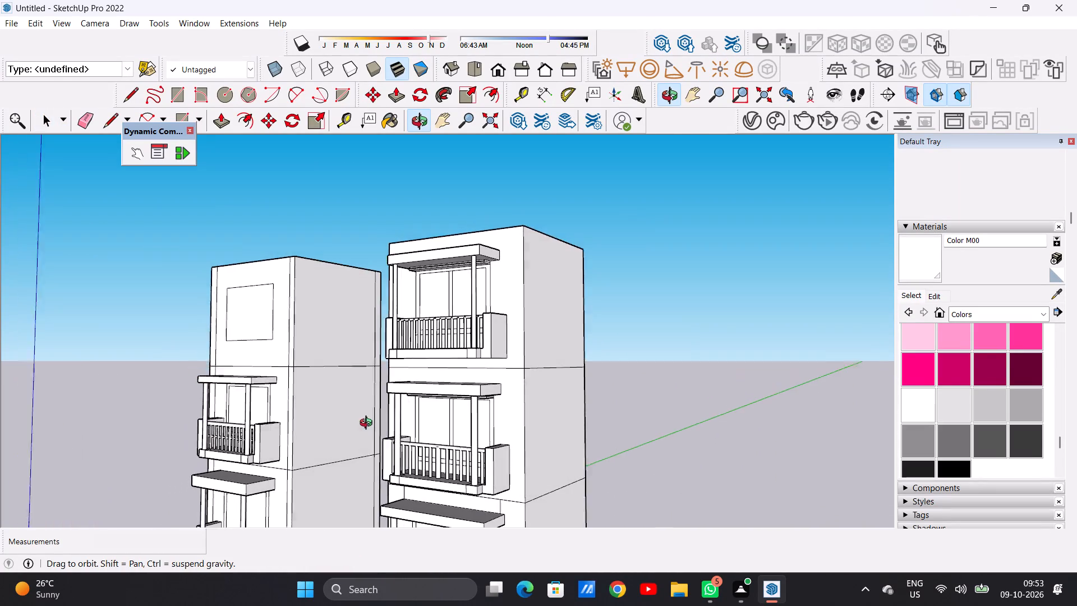
{"action": "middle_click_drag", "start_coordinate": [369, 424], "coordinate": [366, 425]}
{"action": "scroll", "coordinate": [500, 415], "scroll_direction": "up", "scroll_amount": 20}
{"action": "scroll", "coordinate": [500, 415], "scroll_direction": "up", "scroll_amount": 8}
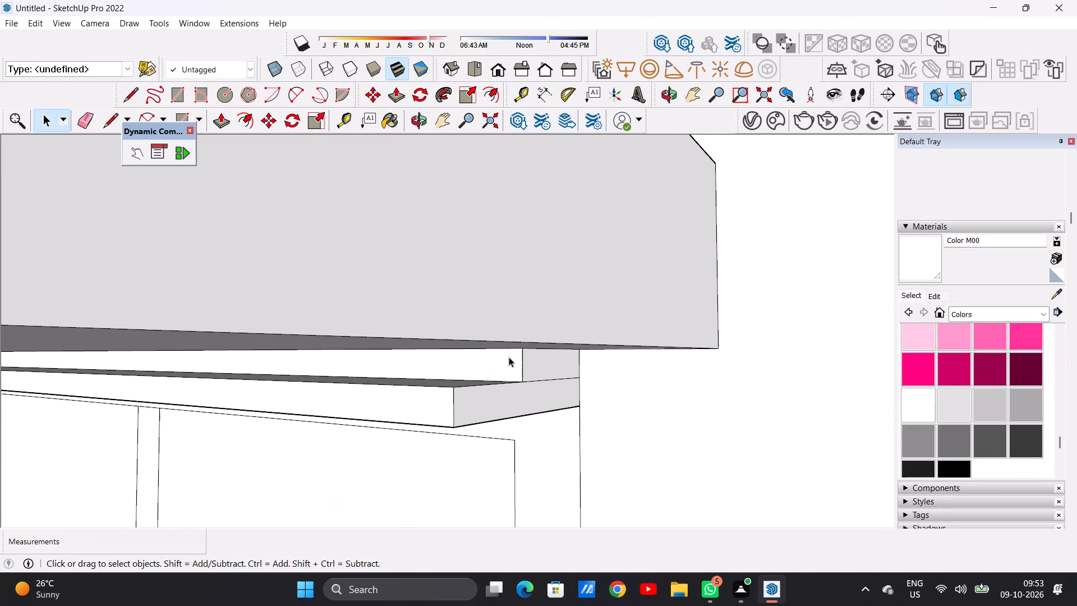
{"action": "key", "text": "p"}
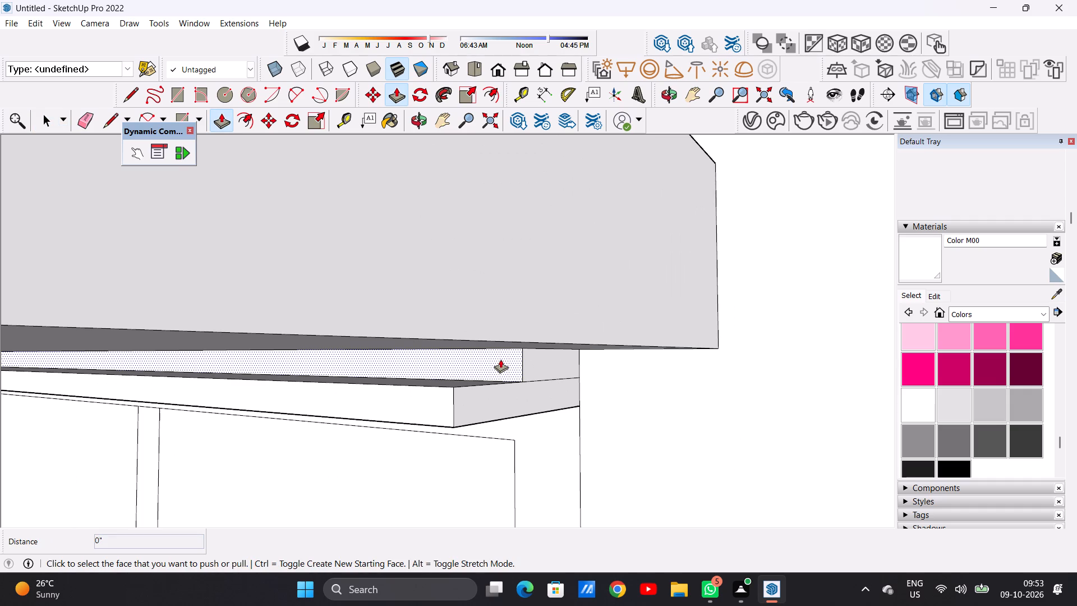
{"action": "left_click", "coordinate": [502, 359]}
{"action": "left_click", "coordinate": [473, 361]}
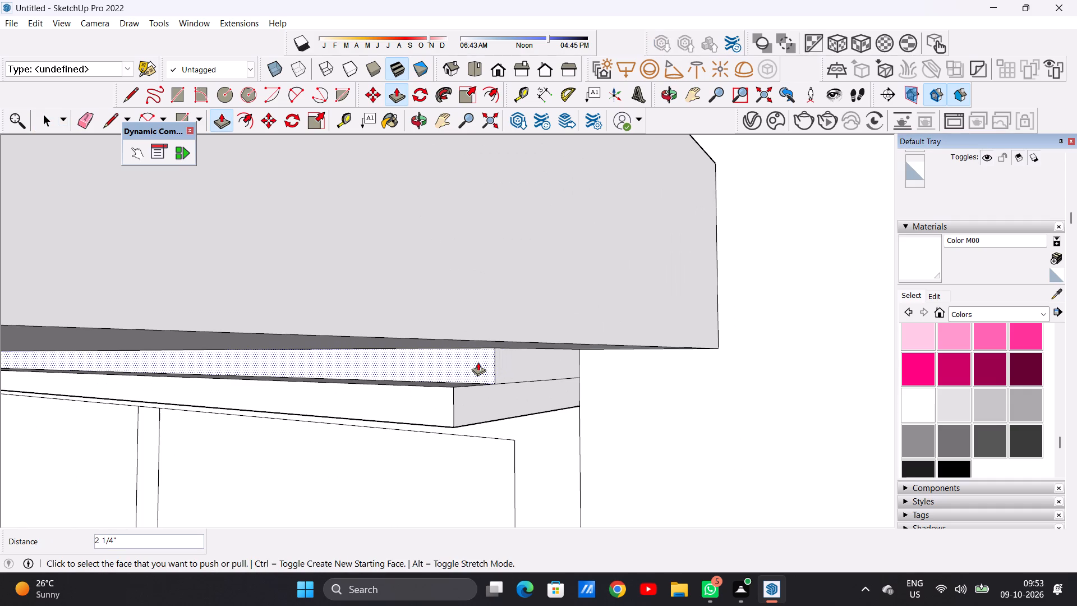
{"action": "key", "text": "space"}
Examine the two-band trim beneath the canopies against the other balconies on both towers.
{"action": "scroll", "coordinate": [560, 449], "scroll_direction": "down", "scroll_amount": 20}
{"action": "scroll", "coordinate": [560, 449], "scroll_direction": "down", "scroll_amount": 2}
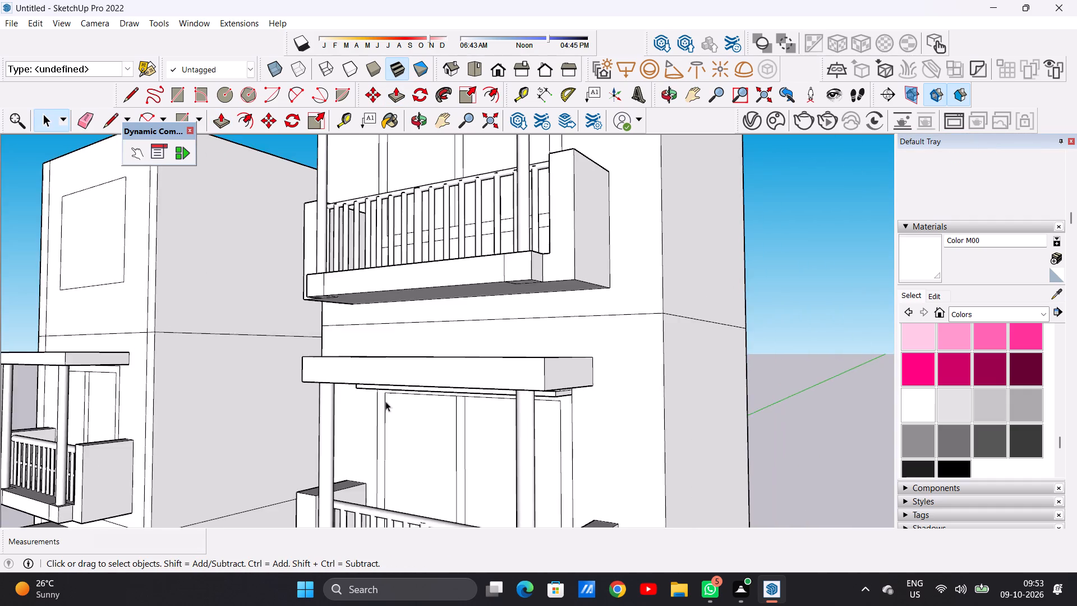
{"action": "middle_click_drag", "start_coordinate": [367, 415], "coordinate": [517, 405]}
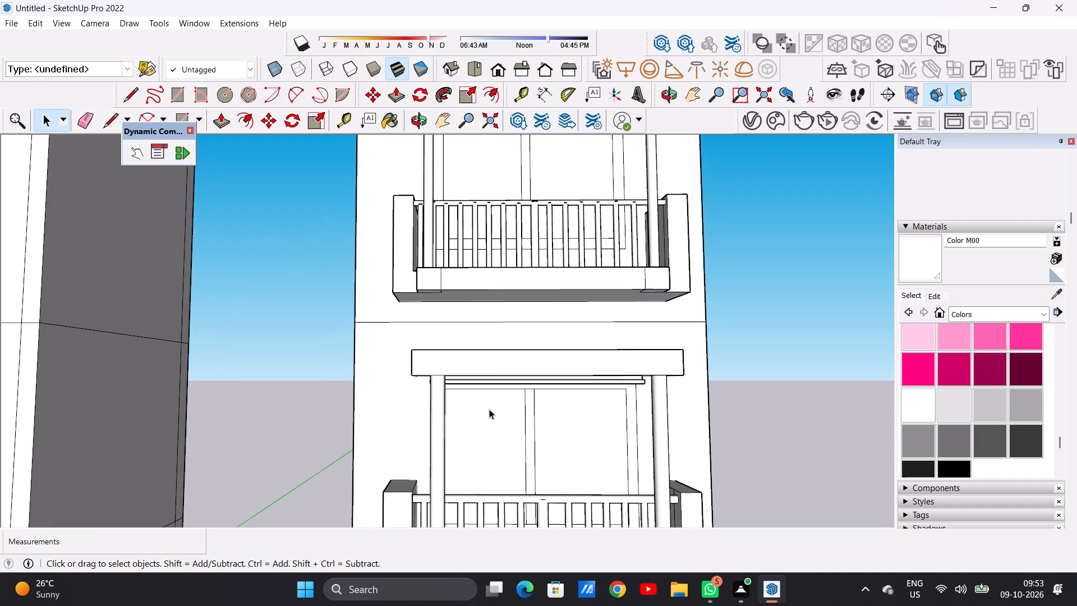
{"action": "scroll", "coordinate": [475, 417], "scroll_direction": "down", "scroll_amount": 15}
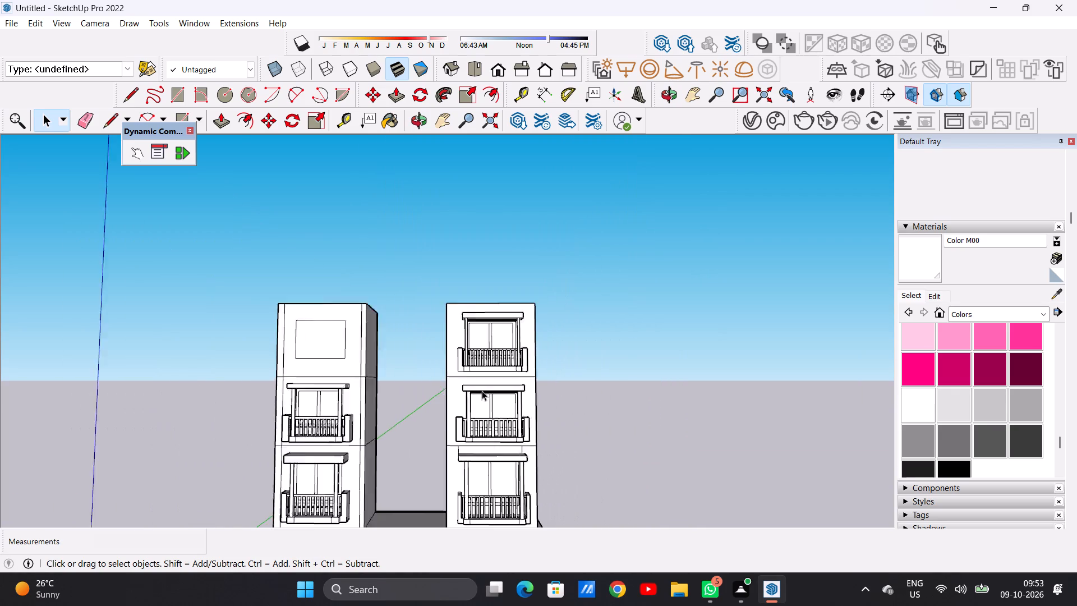
{"action": "scroll", "coordinate": [482, 391], "scroll_direction": "down", "scroll_amount": 5}
{"action": "scroll", "coordinate": [489, 491], "scroll_direction": "up", "scroll_amount": 7}
{"action": "scroll", "coordinate": [489, 491], "scroll_direction": "down", "scroll_amount": 1}
{"action": "scroll", "coordinate": [489, 491], "scroll_direction": "up", "scroll_amount": 1}
{"action": "scroll", "coordinate": [488, 424], "scroll_direction": "up", "scroll_amount": 2}
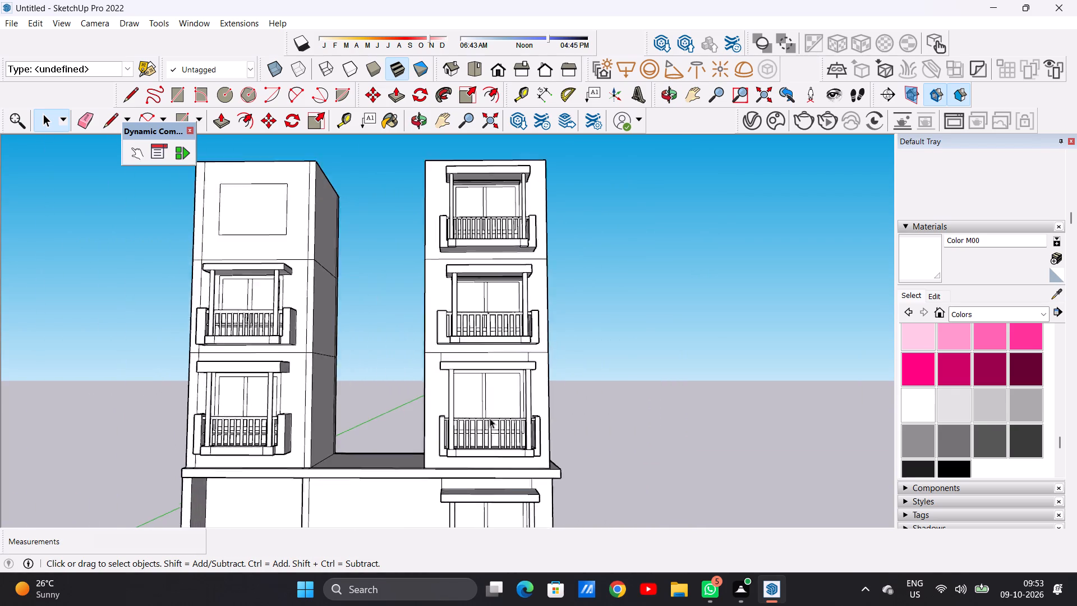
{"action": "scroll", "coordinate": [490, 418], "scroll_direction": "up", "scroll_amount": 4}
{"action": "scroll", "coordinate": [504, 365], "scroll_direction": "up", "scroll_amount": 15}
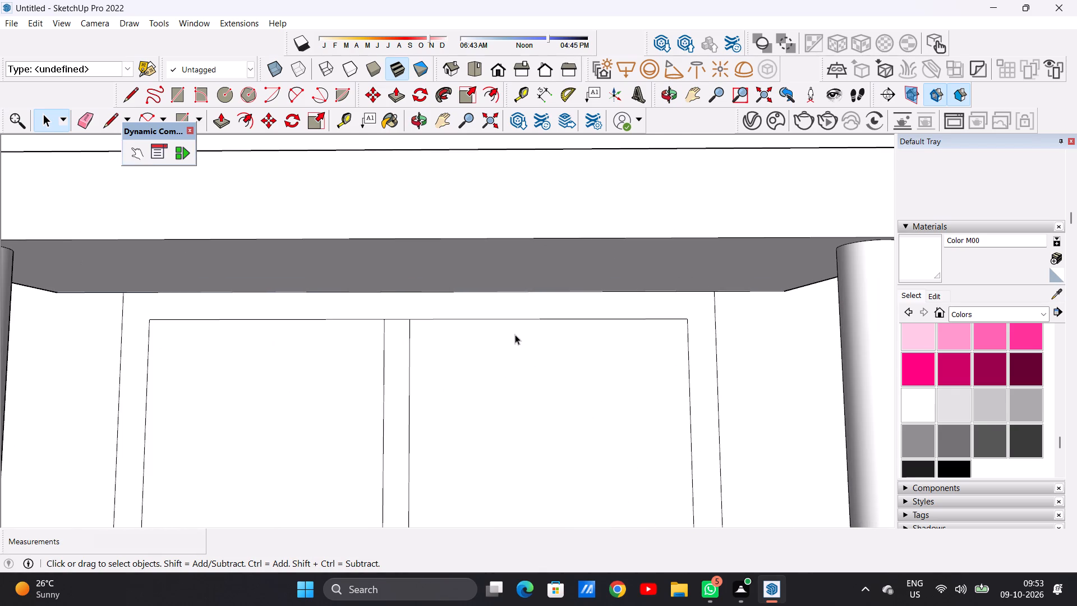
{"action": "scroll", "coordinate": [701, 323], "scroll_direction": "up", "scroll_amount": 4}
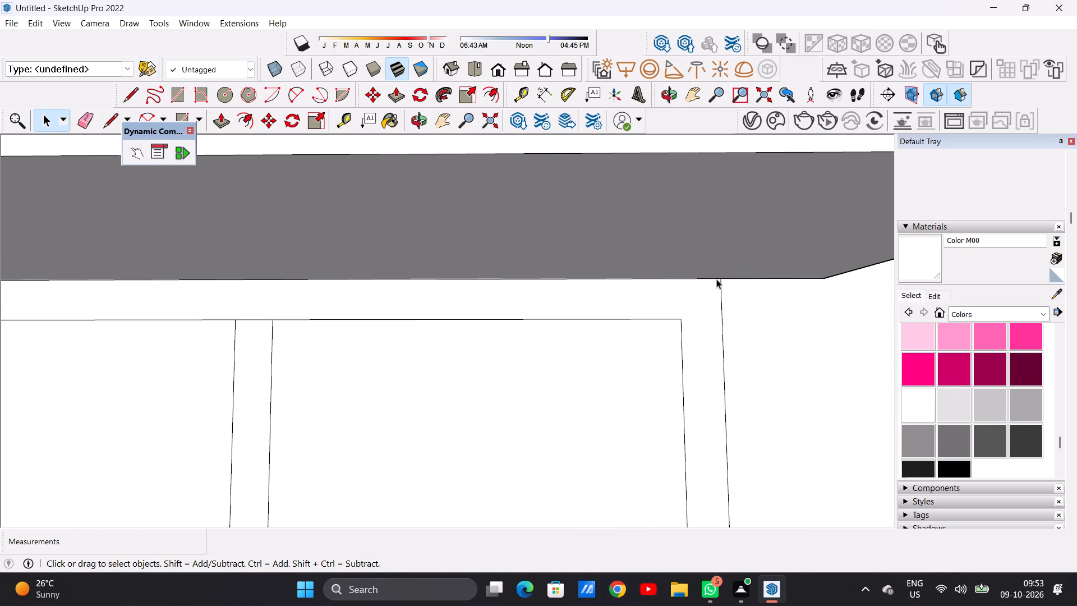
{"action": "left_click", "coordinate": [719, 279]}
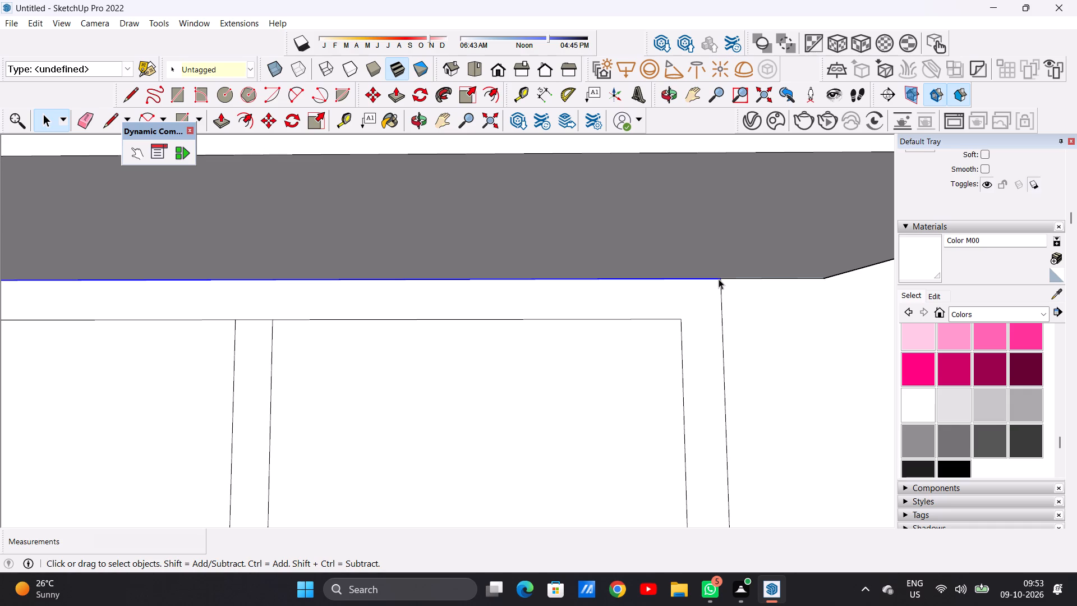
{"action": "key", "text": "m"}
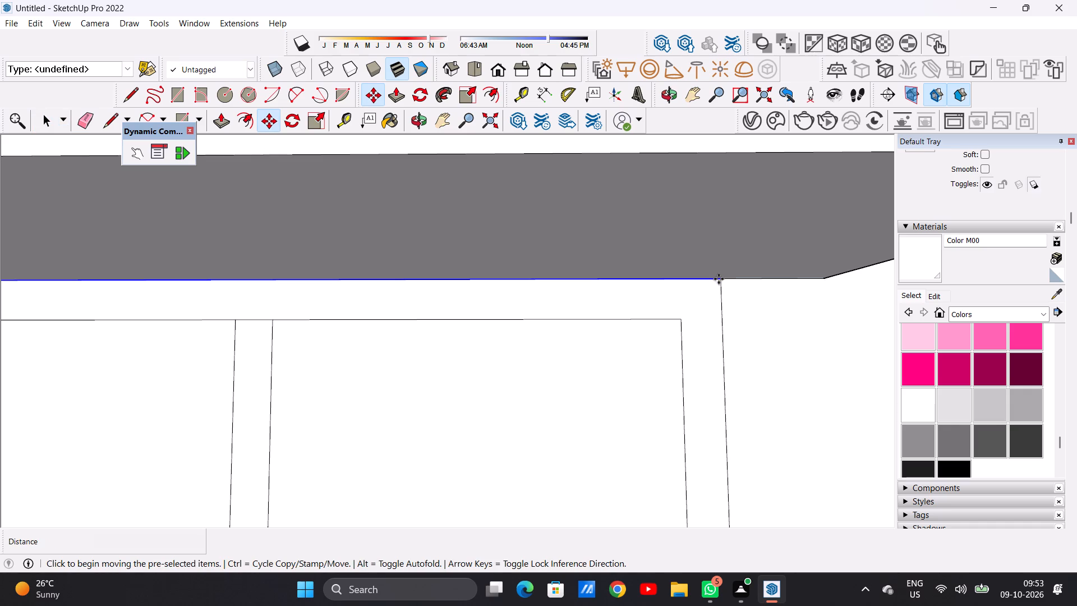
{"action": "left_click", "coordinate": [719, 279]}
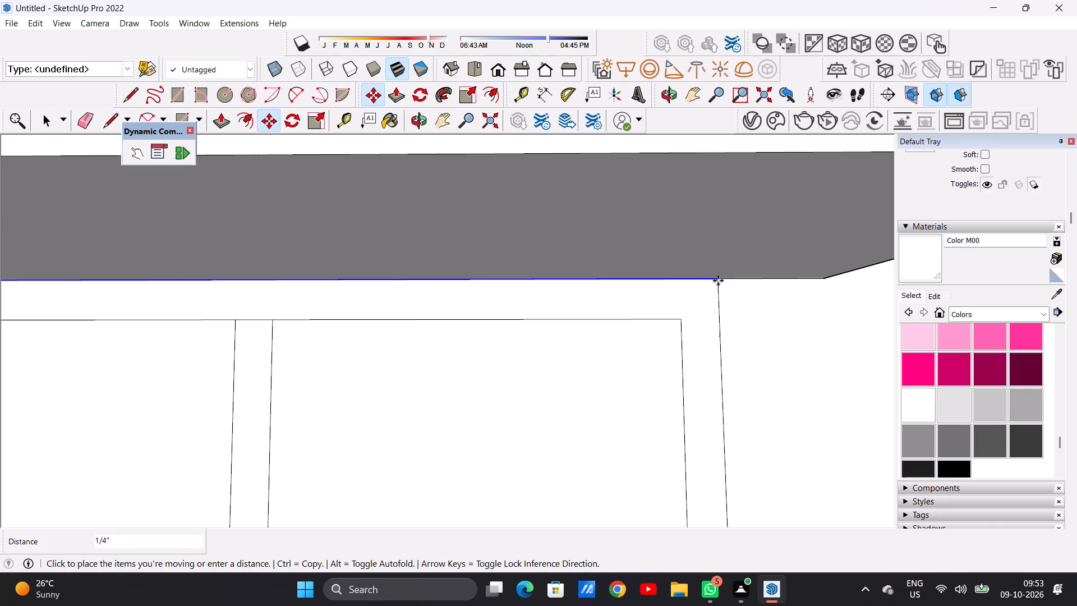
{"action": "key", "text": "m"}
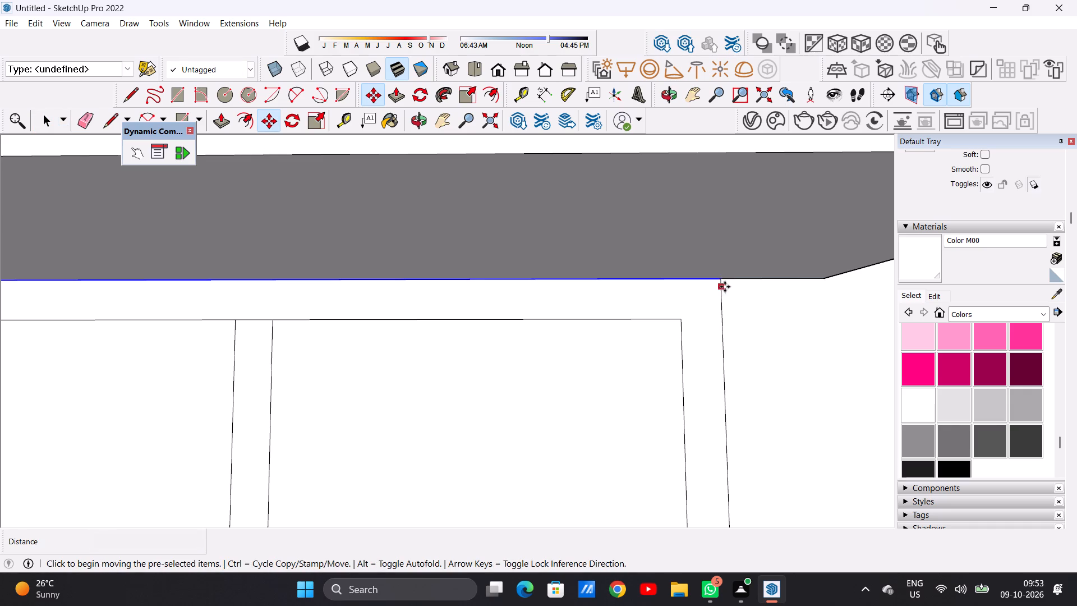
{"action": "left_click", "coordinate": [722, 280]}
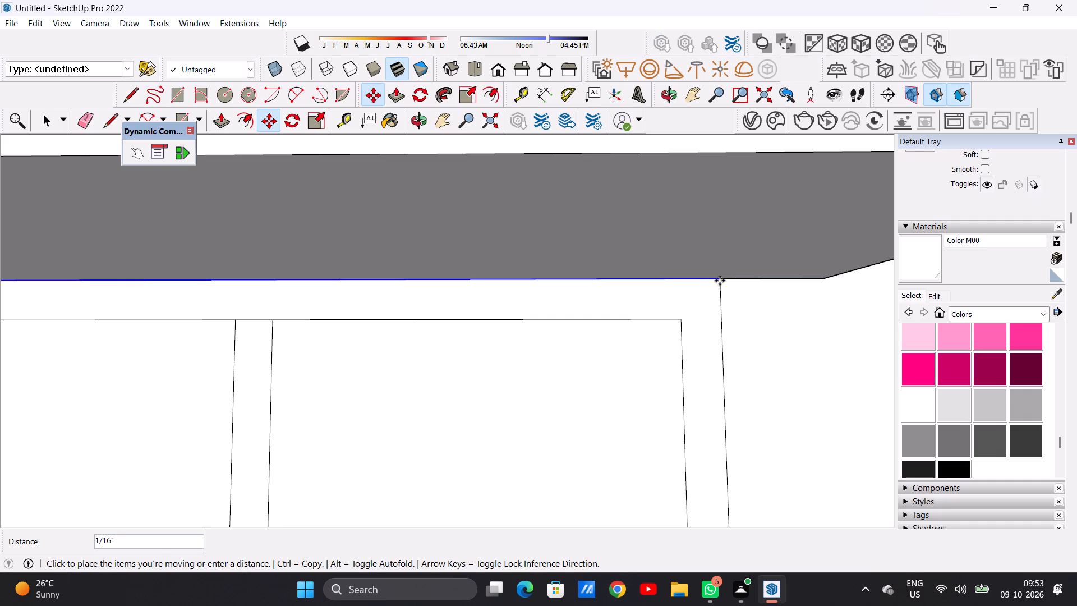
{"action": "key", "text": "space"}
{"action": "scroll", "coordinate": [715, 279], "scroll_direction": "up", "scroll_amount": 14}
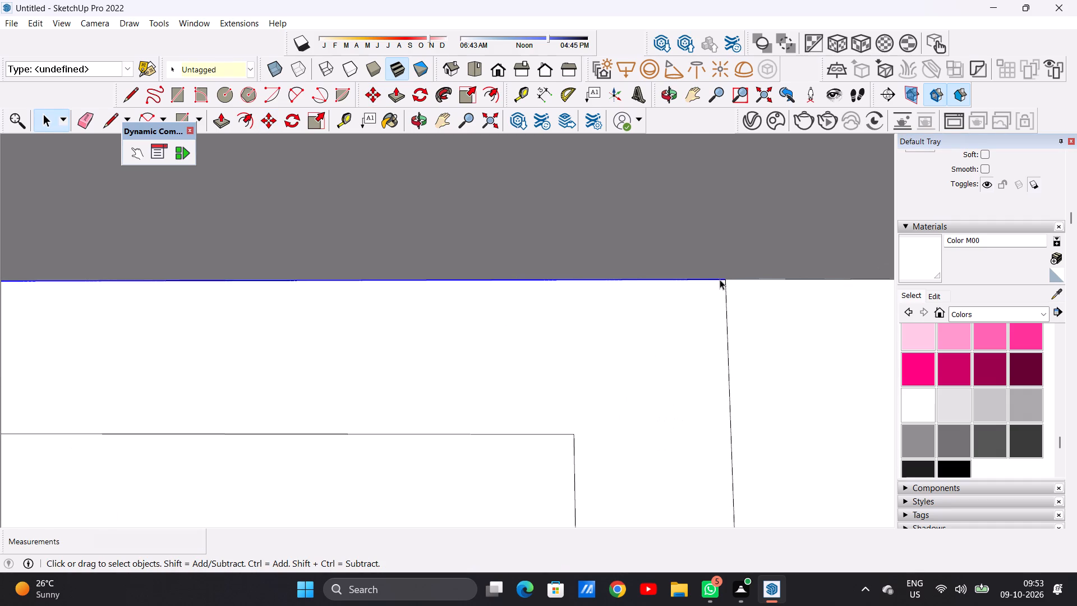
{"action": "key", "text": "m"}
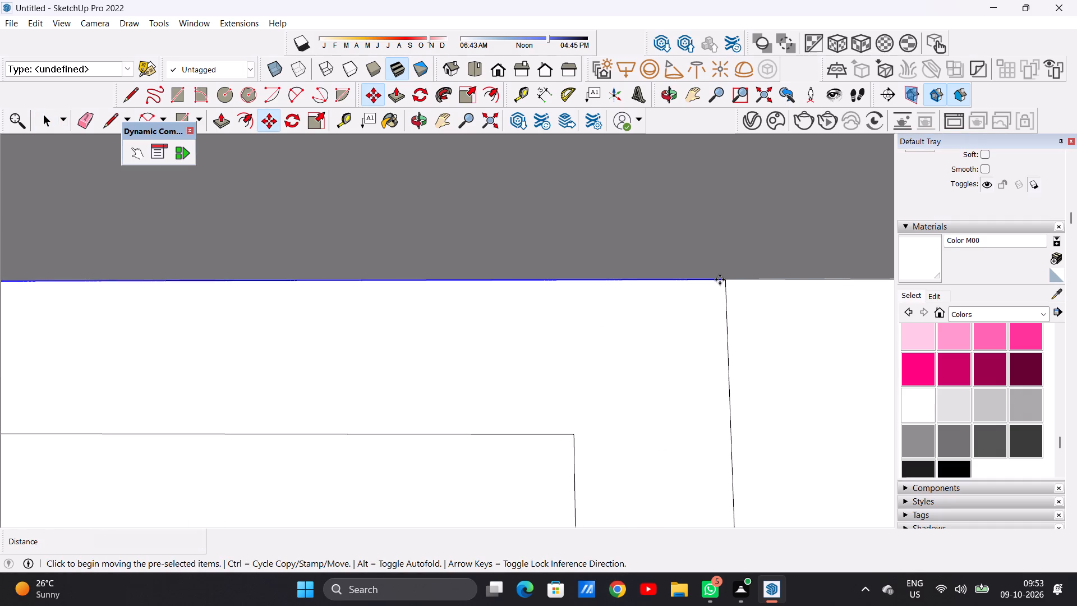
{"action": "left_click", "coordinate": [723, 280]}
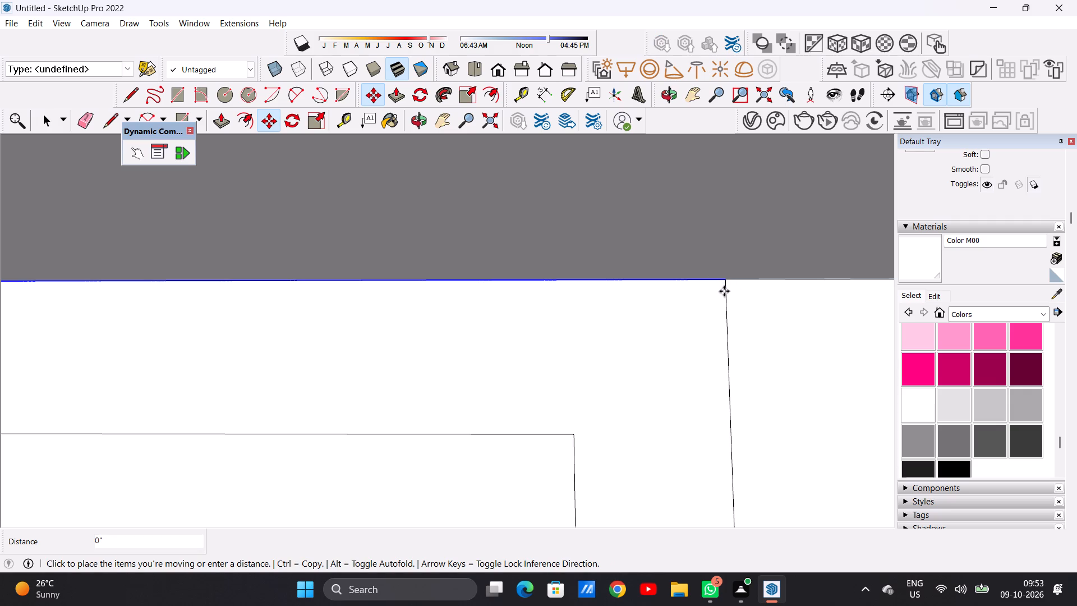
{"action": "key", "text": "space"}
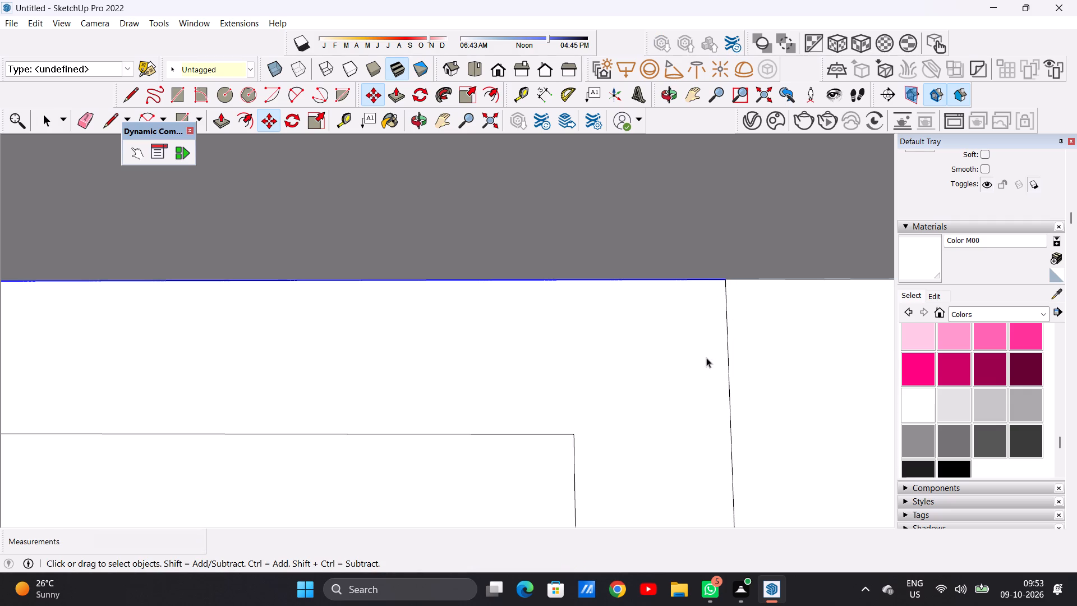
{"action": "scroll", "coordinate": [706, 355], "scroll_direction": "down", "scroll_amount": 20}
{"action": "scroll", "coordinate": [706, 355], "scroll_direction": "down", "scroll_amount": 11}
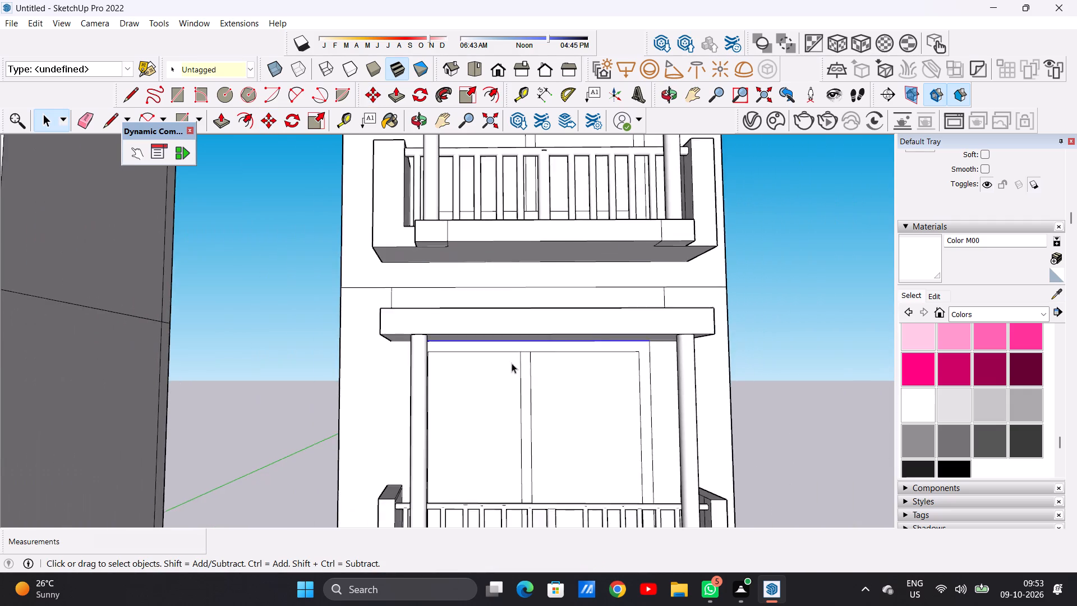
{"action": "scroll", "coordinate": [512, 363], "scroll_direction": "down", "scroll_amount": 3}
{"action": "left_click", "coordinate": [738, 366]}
Examine the spaces between the door frames and canopies on the taller tower's balconies, from the lowest to the top.
{"action": "scroll", "coordinate": [562, 373], "scroll_direction": "up", "scroll_amount": 3}
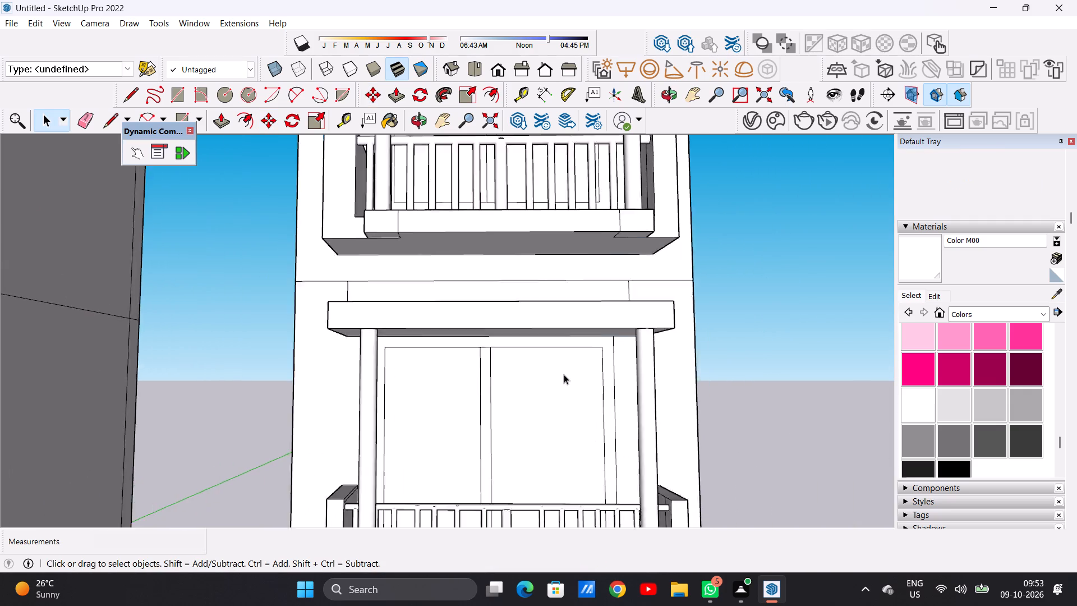
{"action": "scroll", "coordinate": [564, 374], "scroll_direction": "up", "scroll_amount": 7}
{"action": "scroll", "coordinate": [604, 342], "scroll_direction": "up", "scroll_amount": 6}
{"action": "scroll", "coordinate": [537, 369], "scroll_direction": "down", "scroll_amount": 5}
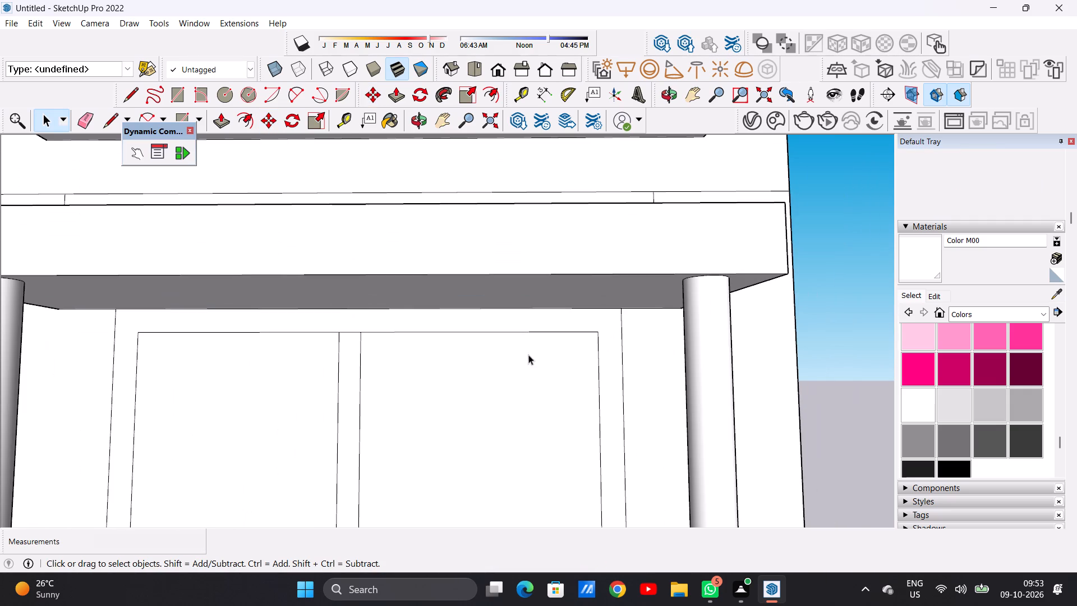
{"action": "scroll", "coordinate": [499, 369], "scroll_direction": "down", "scroll_amount": 20}
{"action": "scroll", "coordinate": [499, 369], "scroll_direction": "down", "scroll_amount": 1}
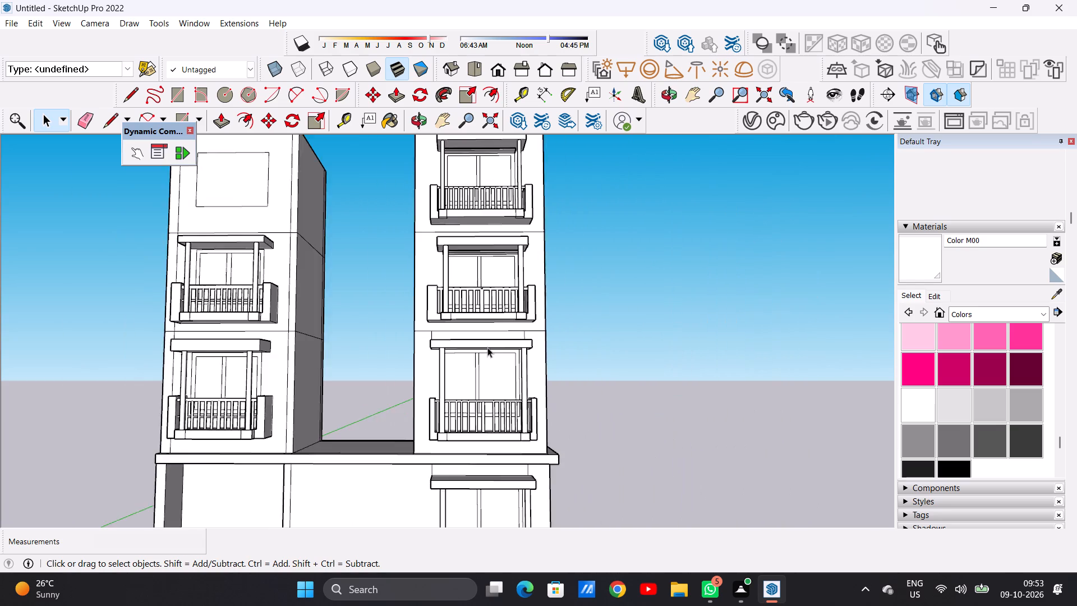
{"action": "scroll", "coordinate": [487, 347], "scroll_direction": "down", "scroll_amount": 5}
{"action": "scroll", "coordinate": [493, 443], "scroll_direction": "up", "scroll_amount": 20}
{"action": "scroll", "coordinate": [493, 443], "scroll_direction": "up", "scroll_amount": 1}
{"action": "middle_click_drag", "start_coordinate": [486, 436], "coordinate": [484, 414]}
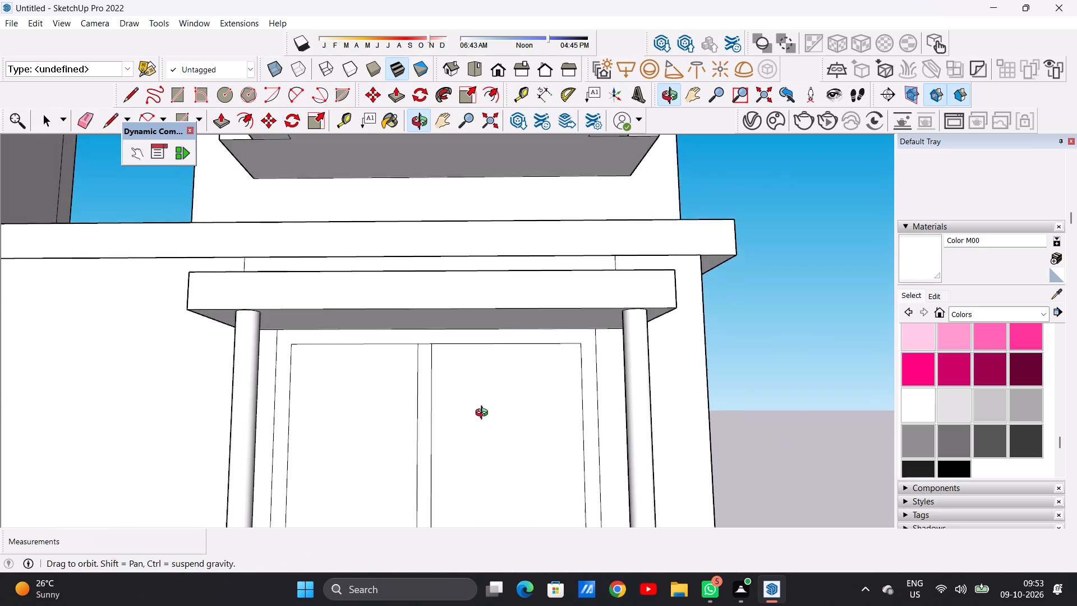
{"action": "middle_click_drag", "start_coordinate": [484, 414], "coordinate": [493, 443]}
{"action": "scroll", "coordinate": [491, 443], "scroll_direction": "up", "scroll_amount": 1}
{"action": "scroll", "coordinate": [471, 419], "scroll_direction": "down", "scroll_amount": 9}
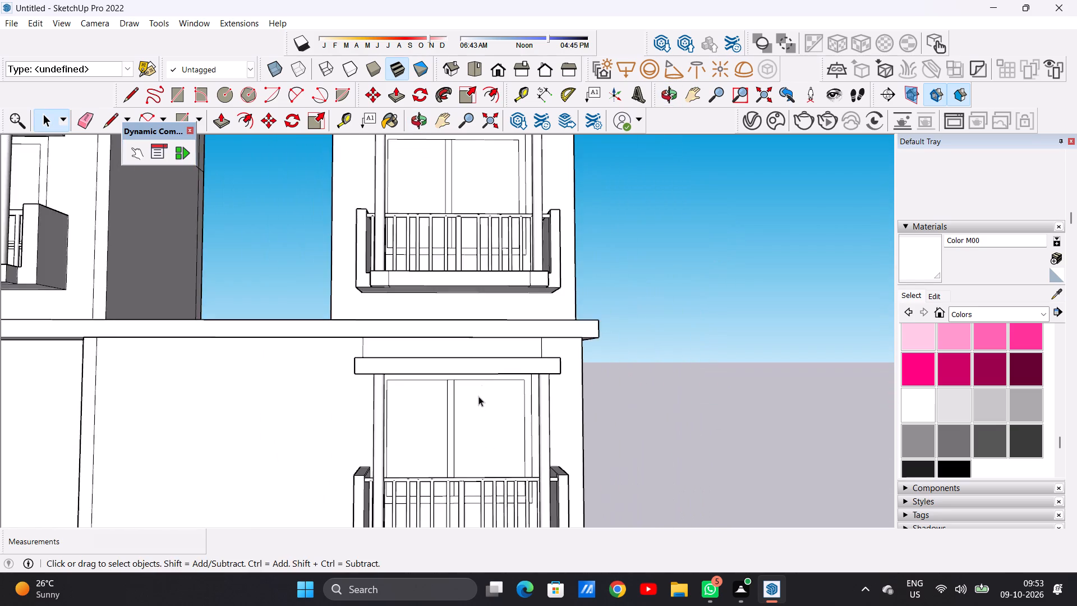
{"action": "scroll", "coordinate": [478, 396], "scroll_direction": "down", "scroll_amount": 10}
{"action": "scroll", "coordinate": [491, 401], "scroll_direction": "up", "scroll_amount": 2}
{"action": "scroll", "coordinate": [487, 409], "scroll_direction": "down", "scroll_amount": 9}
{"action": "scroll", "coordinate": [481, 265], "scroll_direction": "up", "scroll_amount": 13}
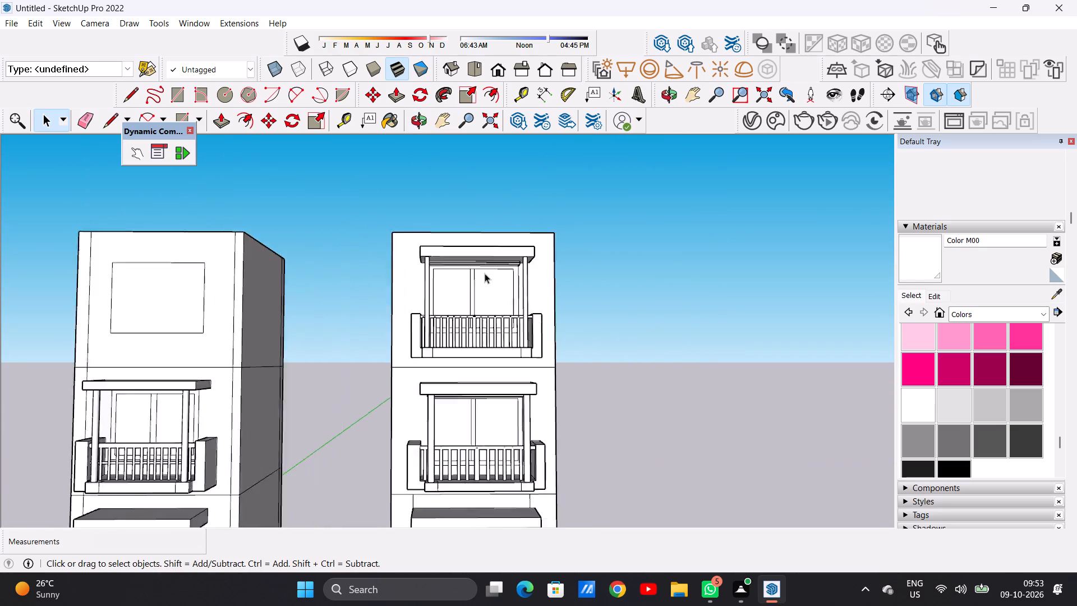
Extrude the front face of the upper trim band outward by about another 13/16" on the taller tower's second-highest balcony.
{"action": "scroll", "coordinate": [485, 273], "scroll_direction": "up", "scroll_amount": 10}
{"action": "middle_click_drag", "start_coordinate": [502, 266], "coordinate": [300, 313]}
{"action": "scroll", "coordinate": [352, 269], "scroll_direction": "down", "scroll_amount": 12}
{"action": "scroll", "coordinate": [457, 410], "scroll_direction": "up", "scroll_amount": 16}
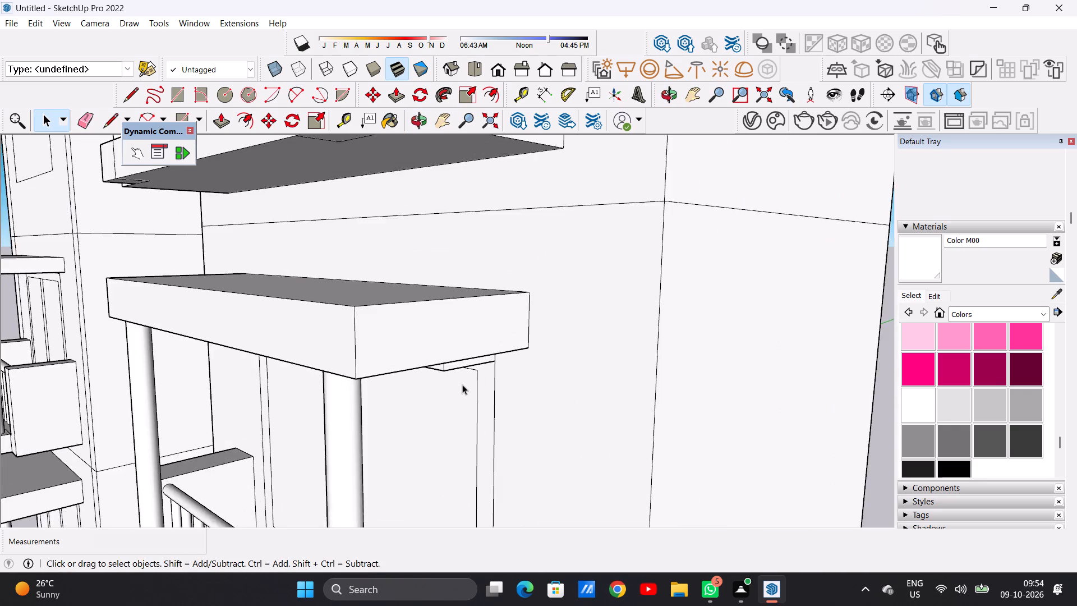
{"action": "scroll", "coordinate": [462, 384], "scroll_direction": "up", "scroll_amount": 6}
{"action": "middle_click_drag", "start_coordinate": [463, 404], "coordinate": [468, 397]}
{"action": "scroll", "coordinate": [449, 334], "scroll_direction": "up", "scroll_amount": 4}
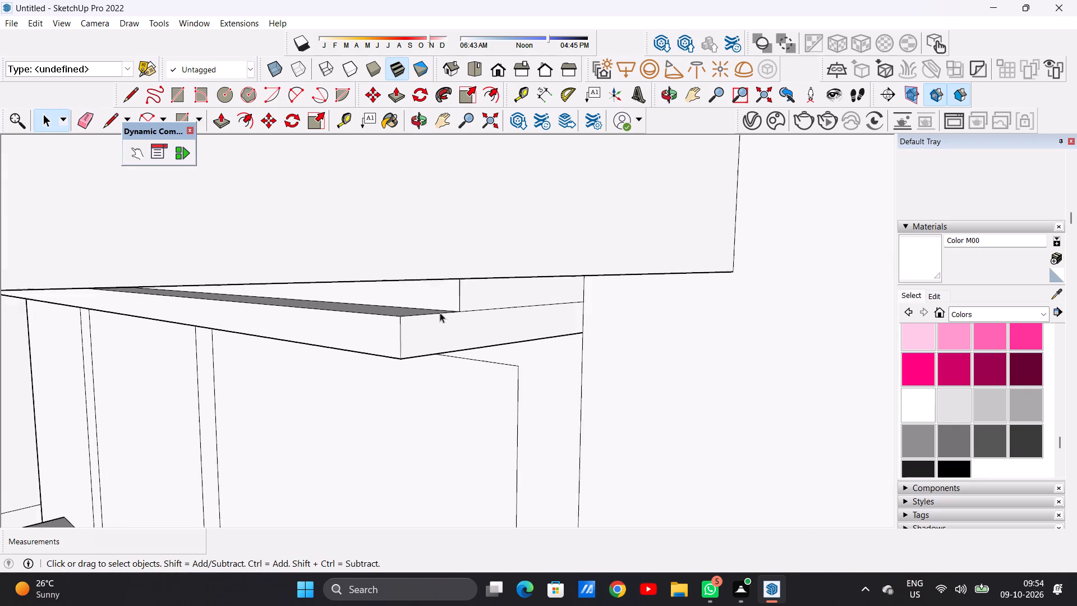
{"action": "scroll", "coordinate": [440, 313], "scroll_direction": "up", "scroll_amount": 8}
{"action": "key", "text": "p"}
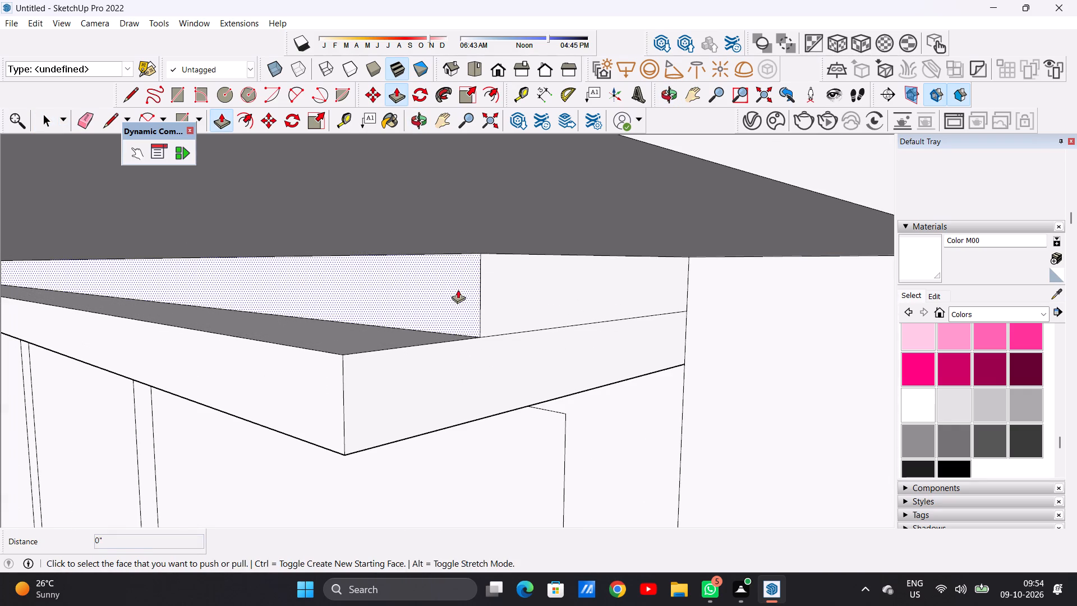
{"action": "left_click", "coordinate": [458, 290]}
{"action": "left_click", "coordinate": [425, 299]}
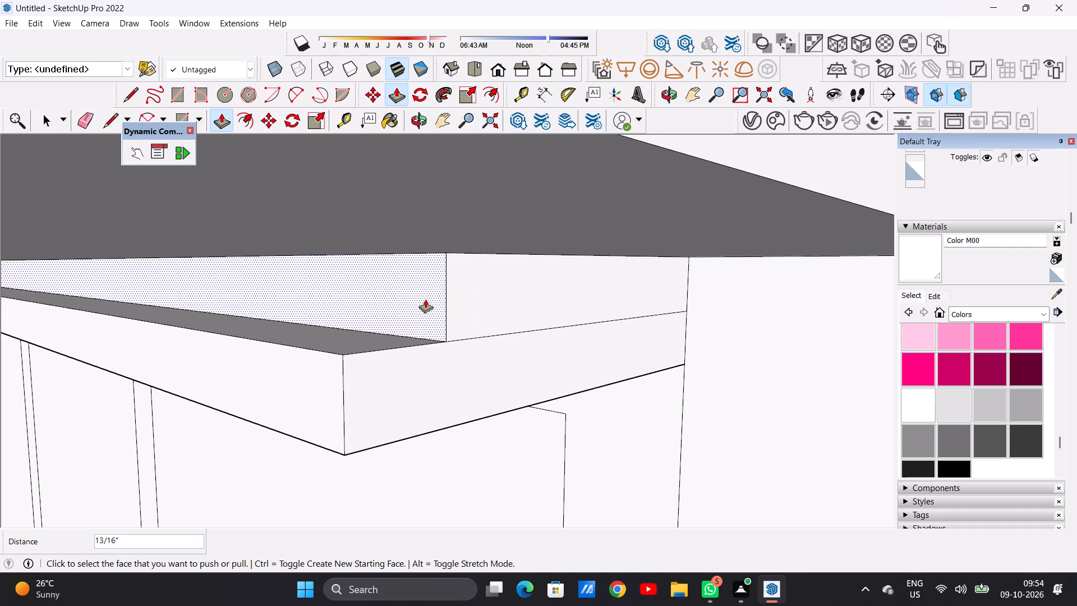
{"action": "key", "text": "space"}
Move the top edge of the outer door frame down by about 1 13/16" on the shorter tower's upper balcony.
{"action": "scroll", "coordinate": [444, 385], "scroll_direction": "down", "scroll_amount": 20}
{"action": "scroll", "coordinate": [444, 385], "scroll_direction": "down", "scroll_amount": 7}
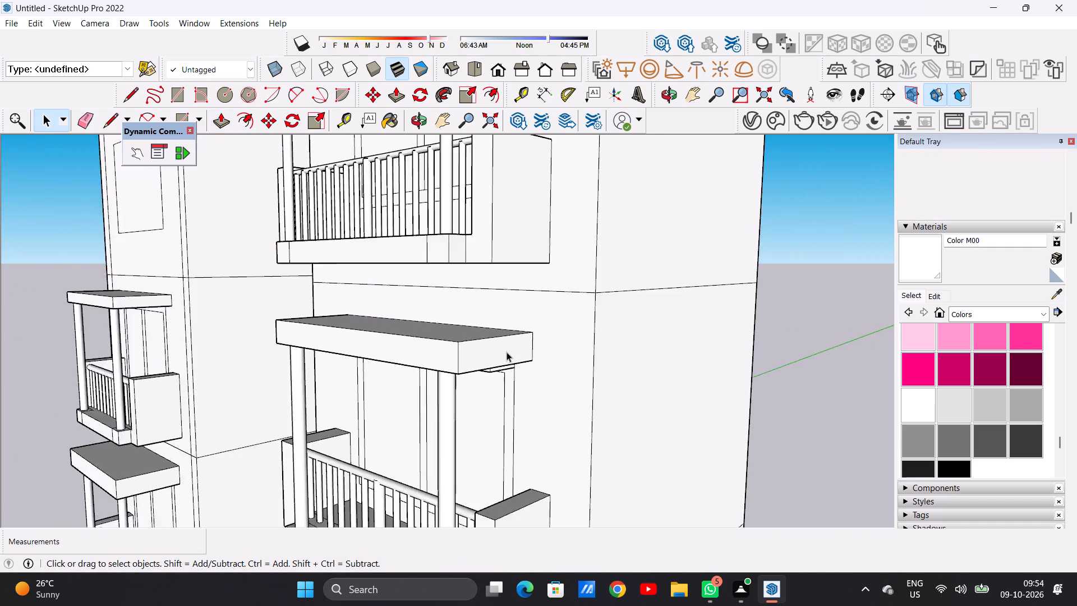
{"action": "scroll", "coordinate": [507, 352], "scroll_direction": "down", "scroll_amount": 20}
{"action": "scroll", "coordinate": [507, 352], "scroll_direction": "down", "scroll_amount": 4}
{"action": "middle_click_drag", "start_coordinate": [472, 338], "coordinate": [596, 332]}
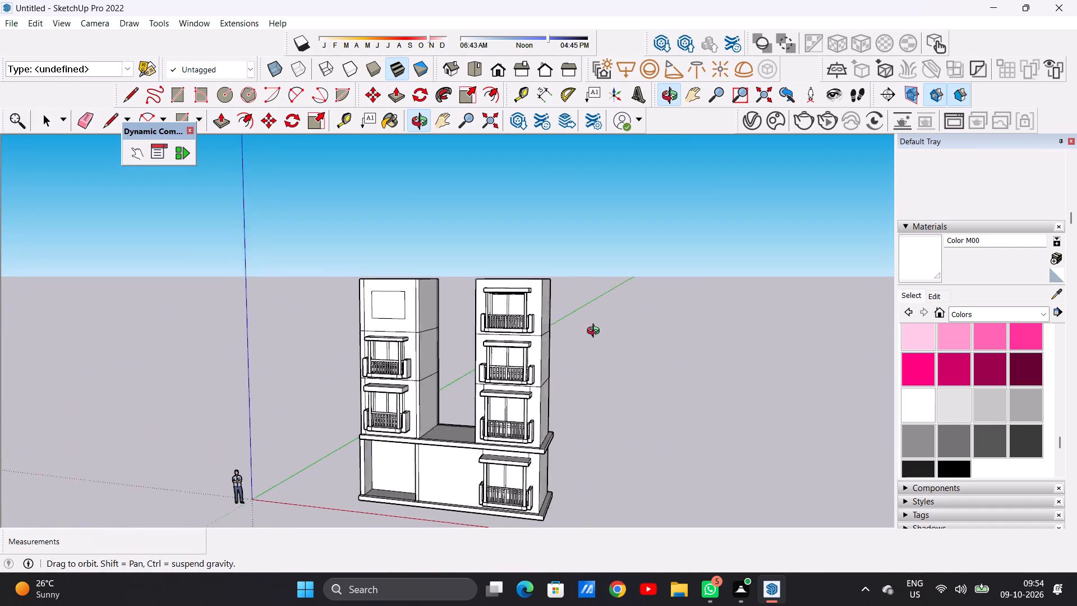
{"action": "middle_click_drag", "start_coordinate": [596, 332], "coordinate": [623, 325]}
{"action": "scroll", "coordinate": [375, 350], "scroll_direction": "up", "scroll_amount": 20}
{"action": "scroll", "coordinate": [375, 350], "scroll_direction": "up", "scroll_amount": 2}
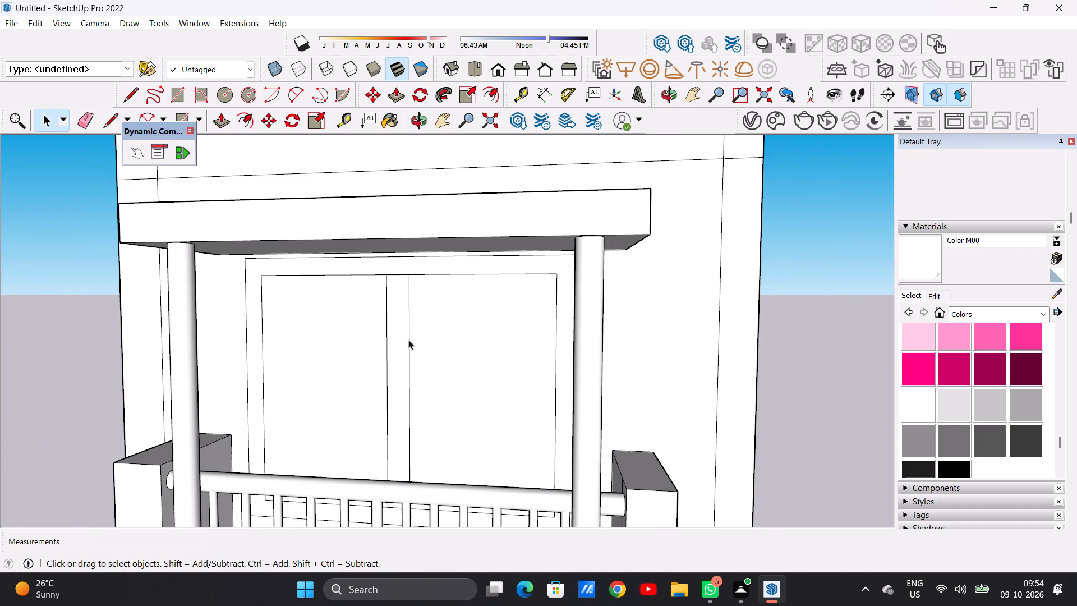
{"action": "middle_click_drag", "start_coordinate": [409, 324], "coordinate": [420, 334]}
{"action": "scroll", "coordinate": [431, 375], "scroll_direction": "down", "scroll_amount": 16}
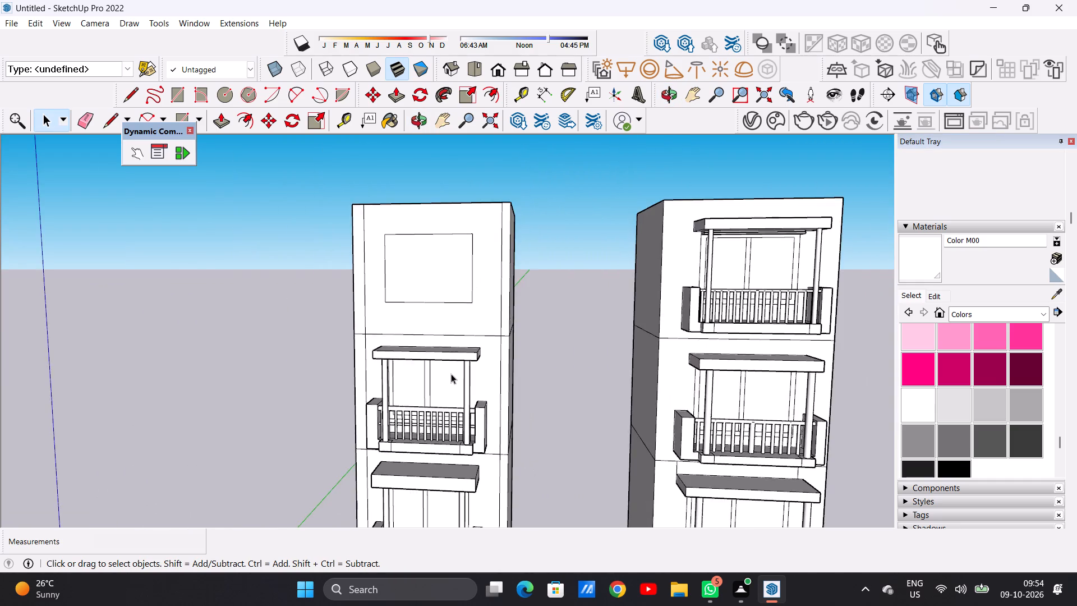
{"action": "scroll", "coordinate": [450, 376], "scroll_direction": "up", "scroll_amount": 20}
{"action": "middle_click_drag", "start_coordinate": [476, 393], "coordinate": [482, 362]}
{"action": "scroll", "coordinate": [516, 290], "scroll_direction": "up", "scroll_amount": 12}
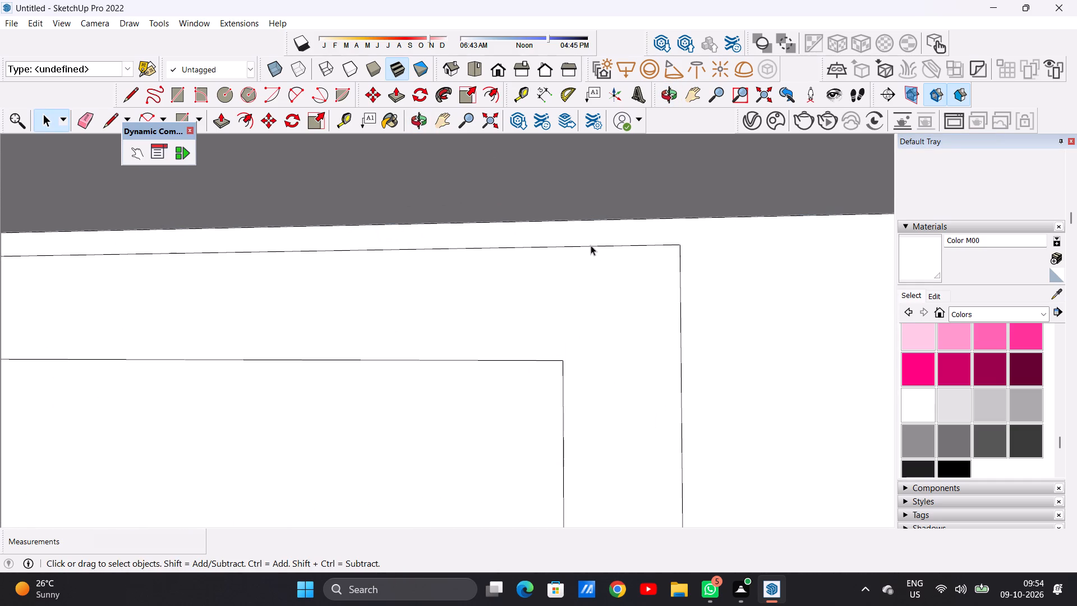
{"action": "left_click", "coordinate": [591, 245]}
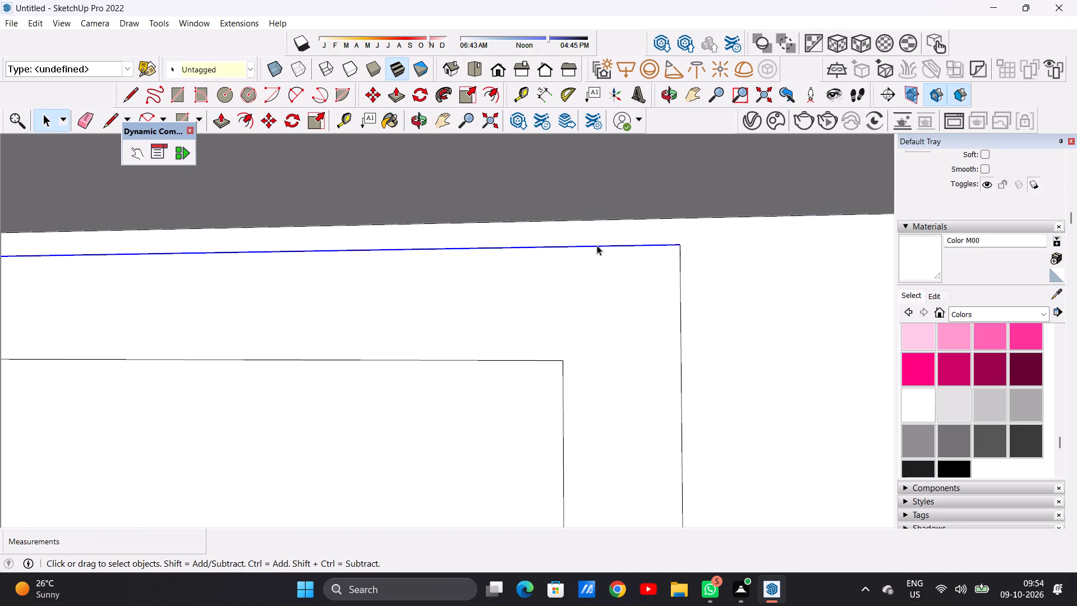
{"action": "key", "text": "m"}
{"action": "left_click", "coordinate": [679, 244]}
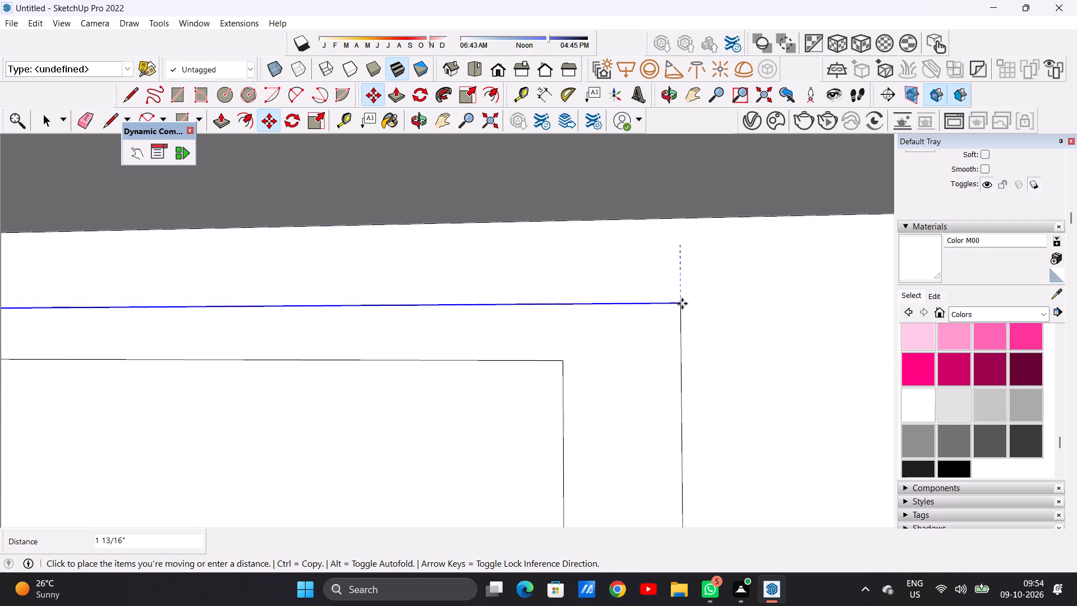
{"action": "left_click", "coordinate": [682, 303]}
{"action": "key", "text": "space"}
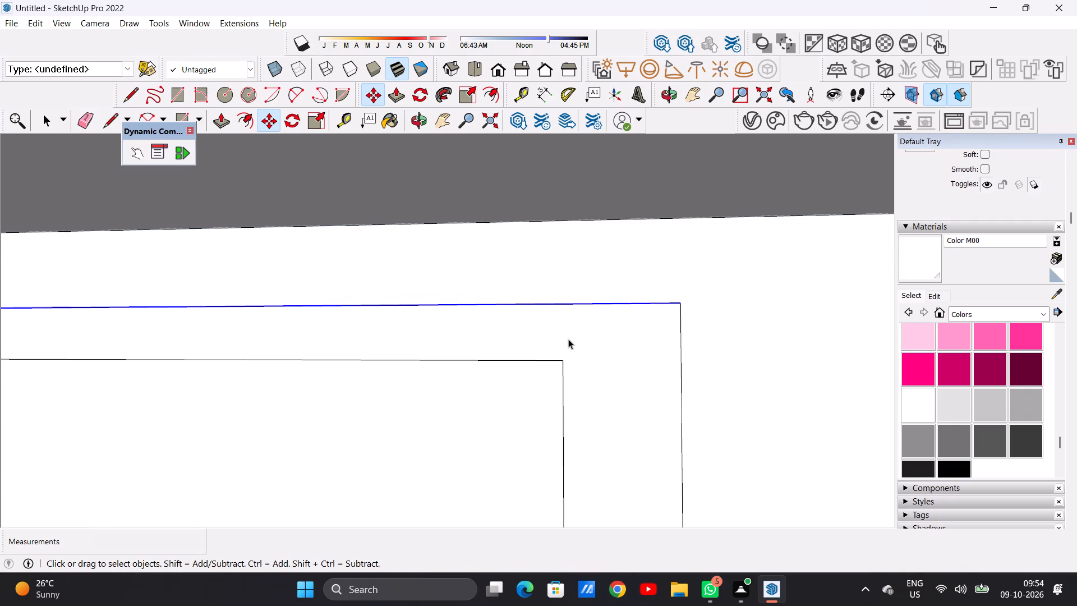
{"action": "scroll", "coordinate": [576, 344], "scroll_direction": "down", "scroll_amount": 18}
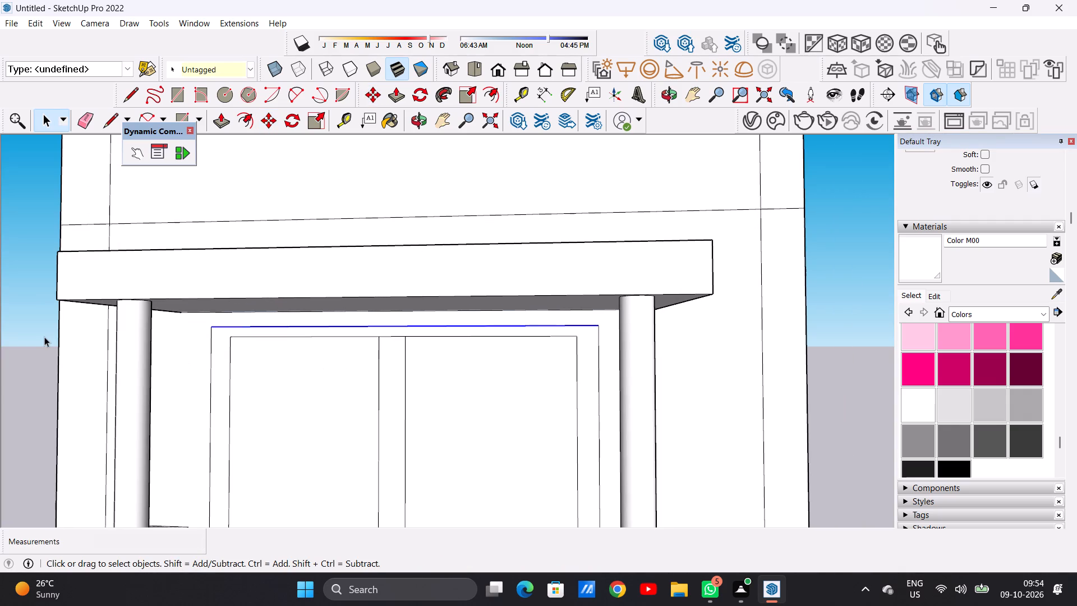
Draw two vertical lines about 2 5/8" long from the outer door frame's top corners to the canopy on the shorter tower's upper balcony.
{"action": "left_click", "coordinate": [44, 336]}
{"action": "scroll", "coordinate": [612, 322], "scroll_direction": "up", "scroll_amount": 8}
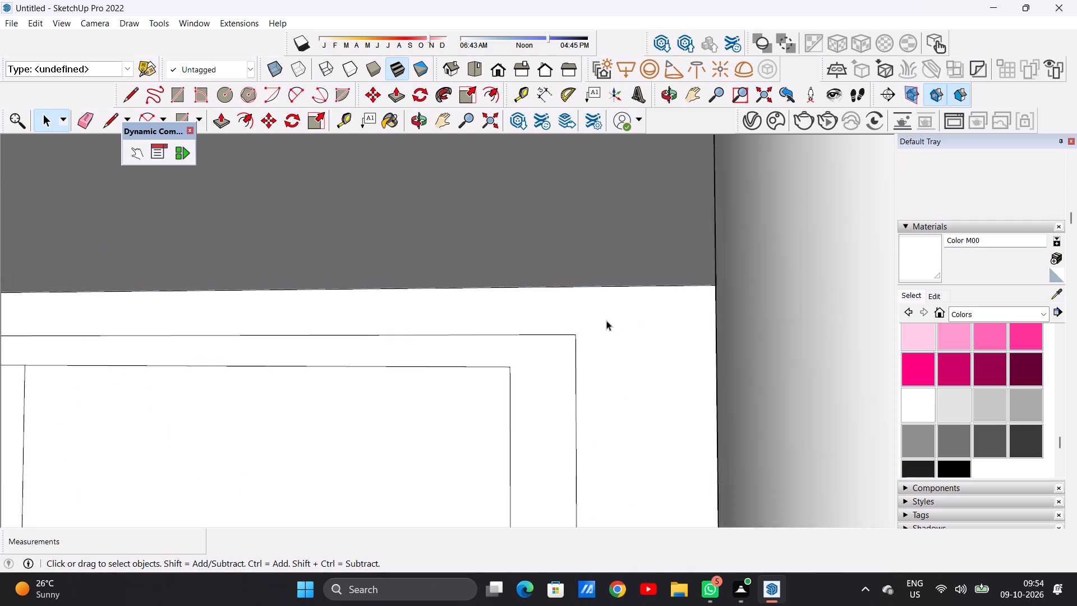
{"action": "scroll", "coordinate": [606, 320], "scroll_direction": "up", "scroll_amount": 7}
{"action": "key", "text": "l"}
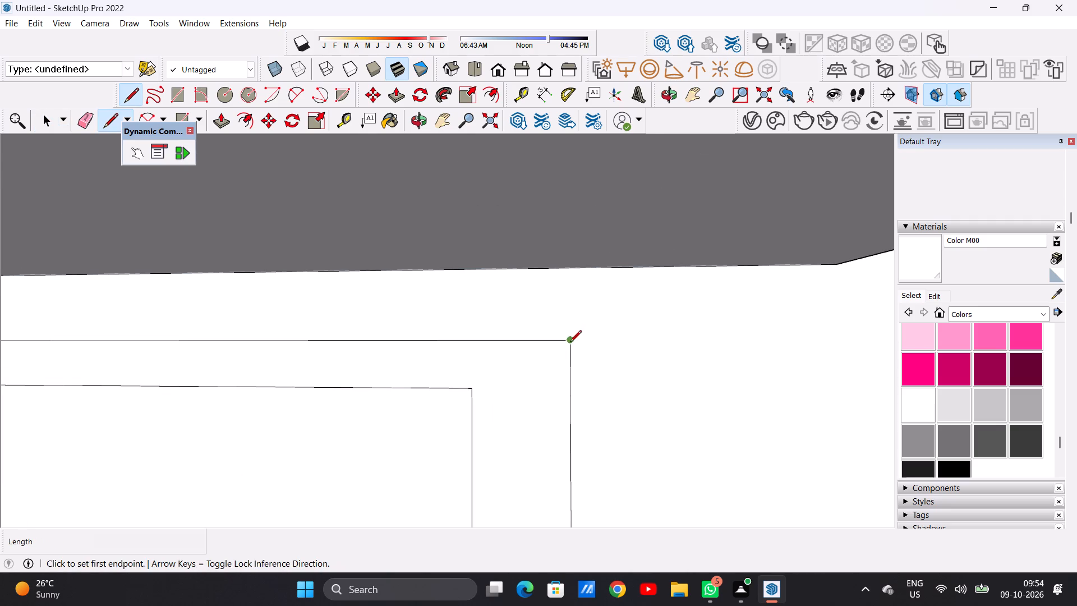
{"action": "left_click", "coordinate": [569, 343]}
{"action": "left_click", "coordinate": [567, 265]}
{"action": "scroll", "coordinate": [622, 329], "scroll_direction": "down", "scroll_amount": 20}
{"action": "scroll", "coordinate": [273, 333], "scroll_direction": "up", "scroll_amount": 7}
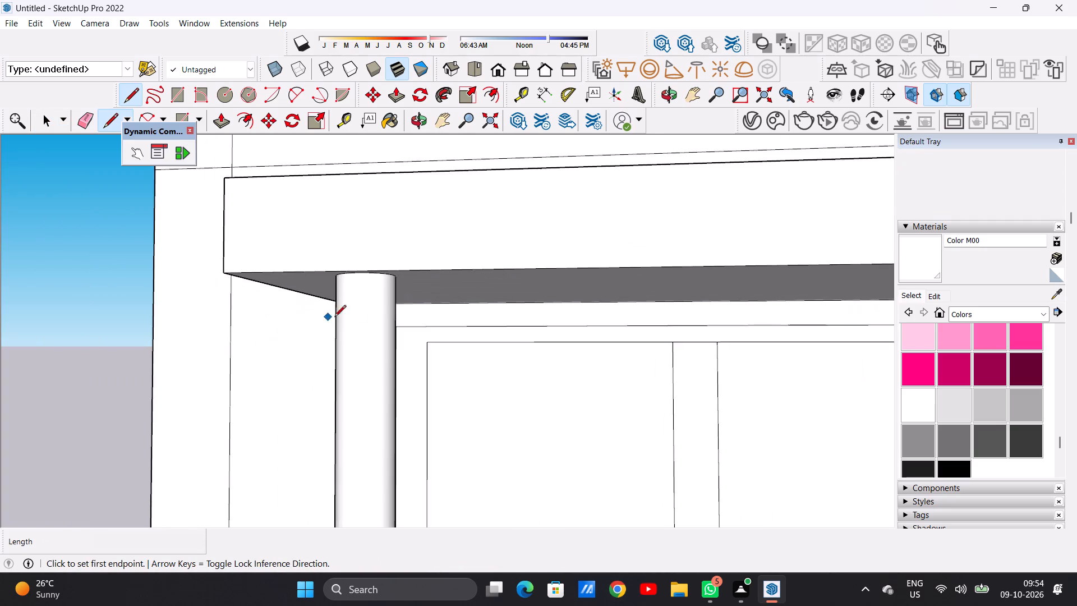
{"action": "scroll", "coordinate": [395, 315], "scroll_direction": "up", "scroll_amount": 14}
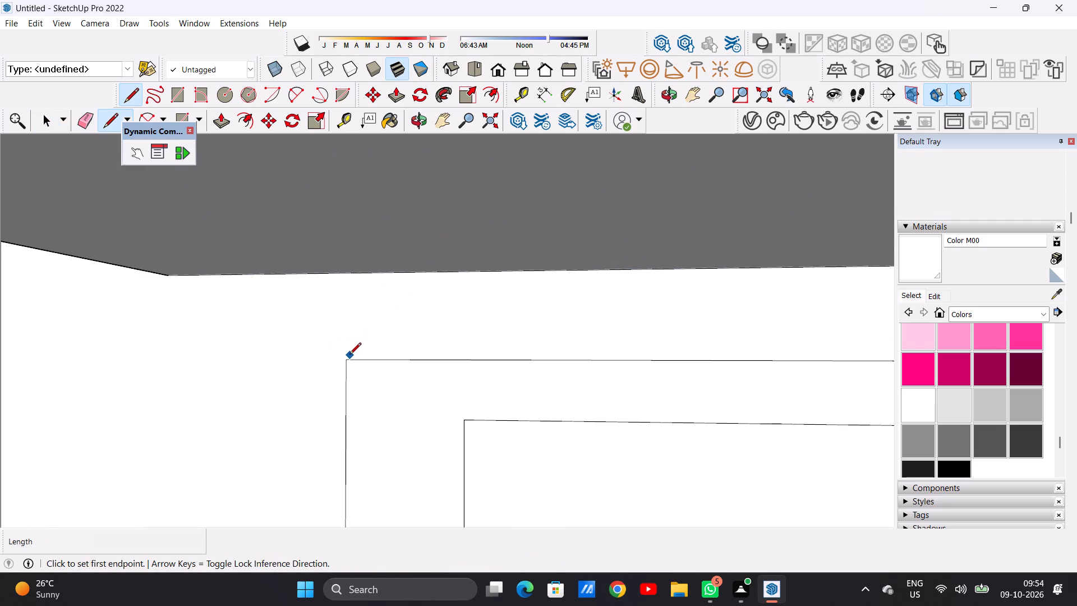
{"action": "left_click", "coordinate": [349, 356]}
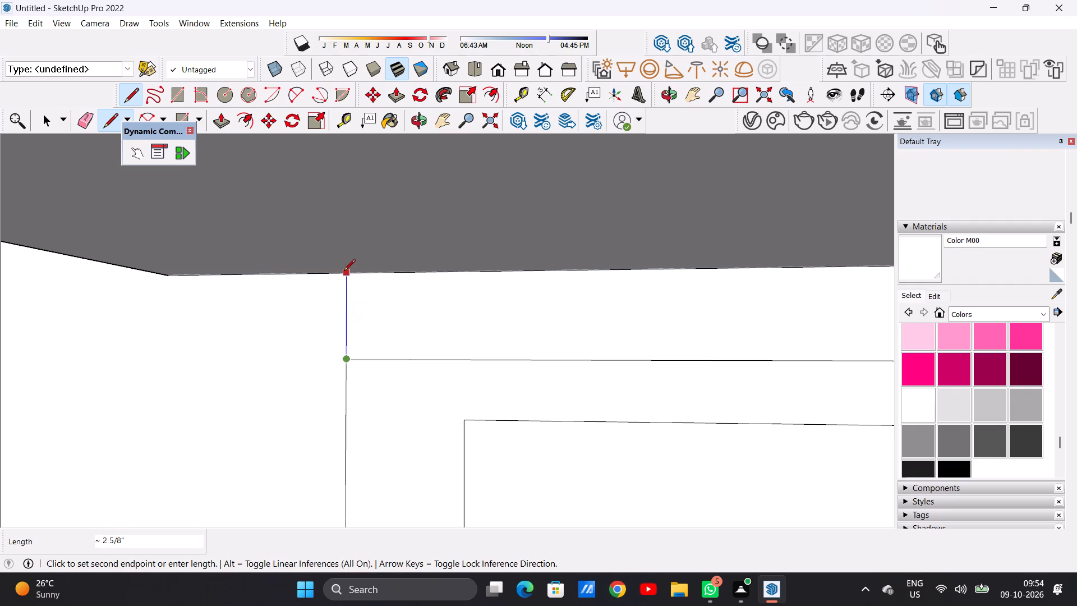
{"action": "left_click", "coordinate": [343, 270]}
Divide the strip above the door frame into two bands with a horizontal line about 5' 8 1/4" long at mid-height.
{"action": "left_click", "coordinate": [344, 315]}
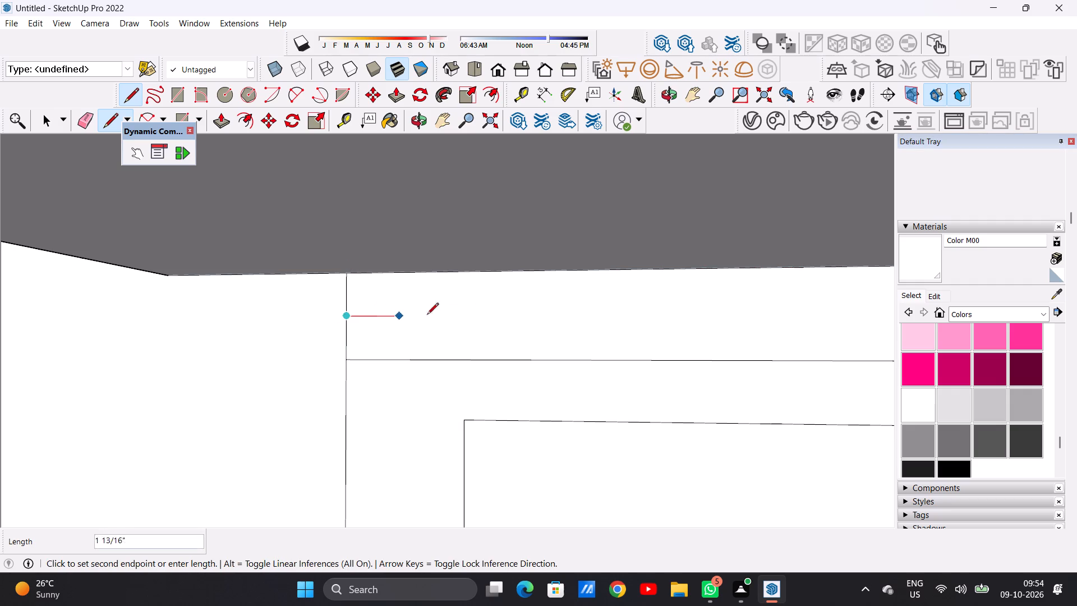
{"action": "scroll", "coordinate": [358, 327], "scroll_direction": "down", "scroll_amount": 9}
{"action": "scroll", "coordinate": [545, 319], "scroll_direction": "down", "scroll_amount": 8}
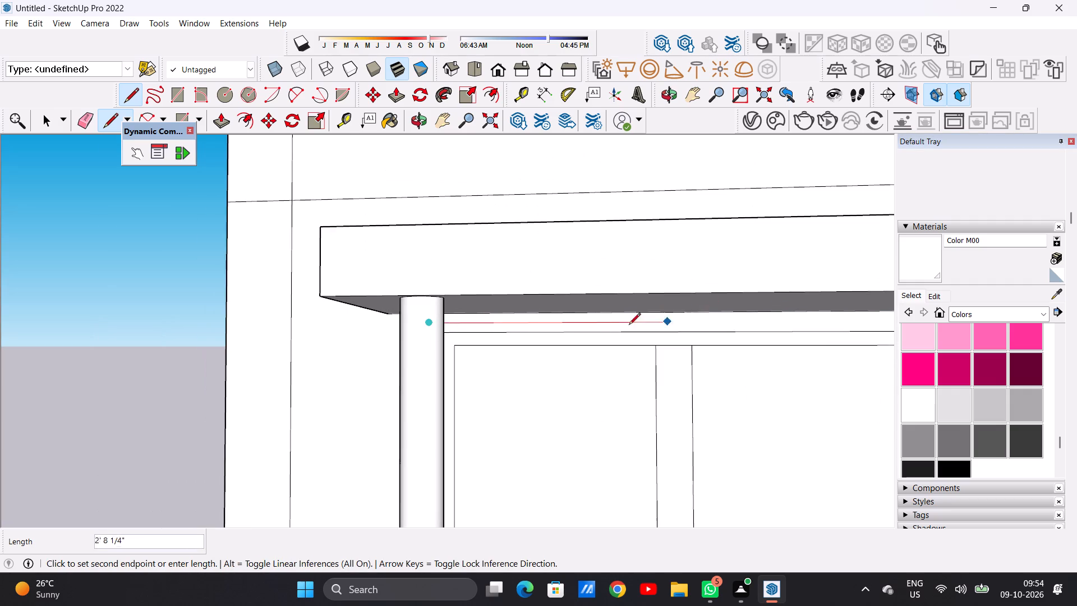
{"action": "scroll", "coordinate": [595, 332], "scroll_direction": "down", "scroll_amount": 5}
{"action": "scroll", "coordinate": [786, 333], "scroll_direction": "up", "scroll_amount": 13}
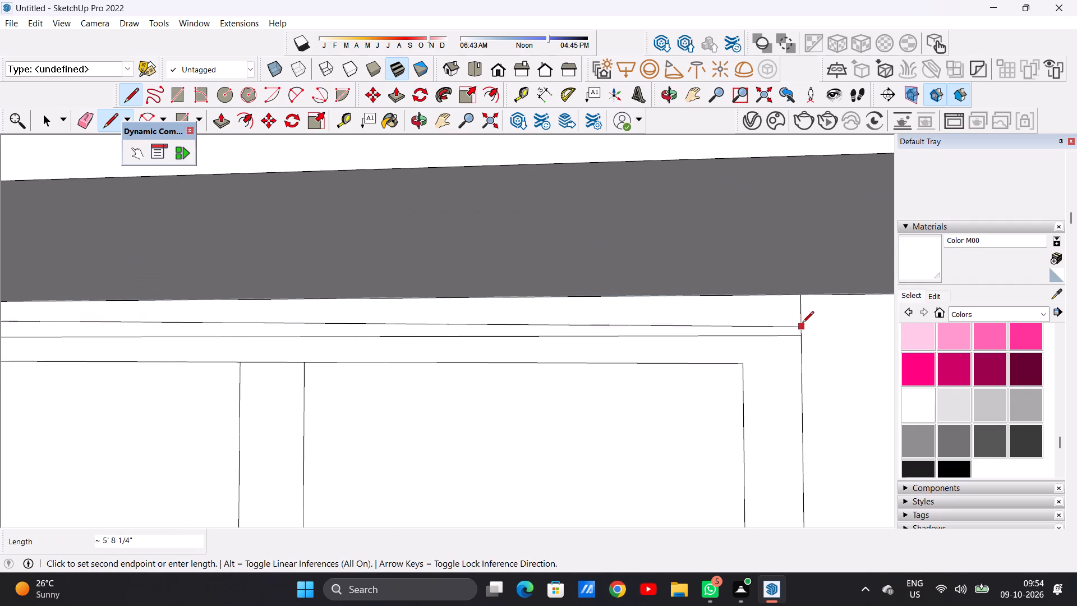
{"action": "left_click", "coordinate": [800, 319]}
{"action": "key", "text": "space"}
Extrude the upper trim band outward by about 4 7/16" beneath the canopy of the shorter tower's upper balcony.
{"action": "scroll", "coordinate": [685, 348], "scroll_direction": "down", "scroll_amount": 5}
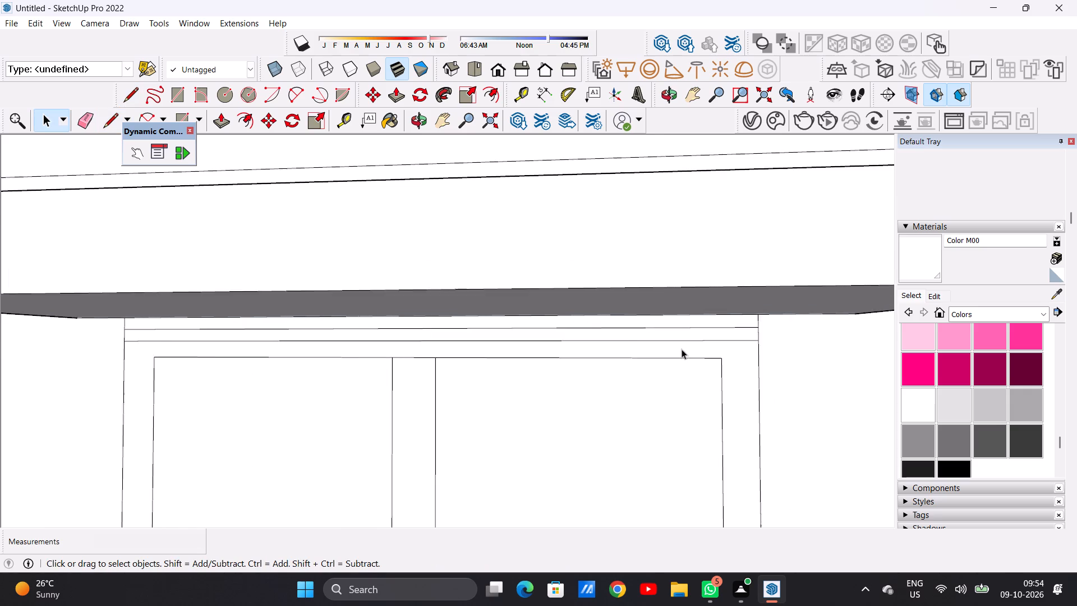
{"action": "scroll", "coordinate": [682, 349], "scroll_direction": "down", "scroll_amount": 16}
{"action": "middle_click_drag", "start_coordinate": [720, 362], "coordinate": [499, 349]}
{"action": "scroll", "coordinate": [868, 343], "scroll_direction": "up", "scroll_amount": 3}
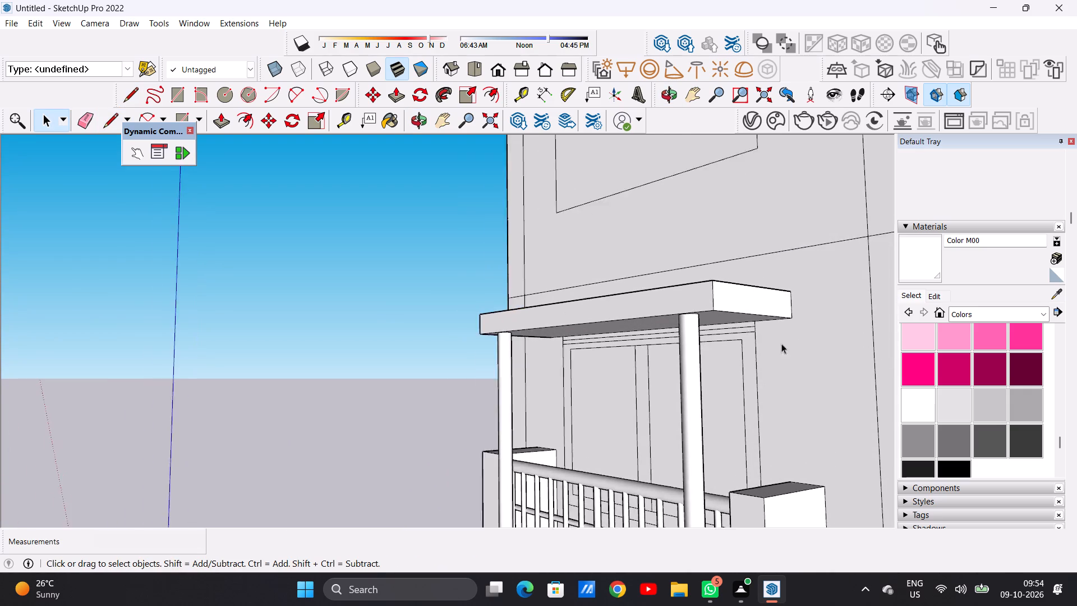
{"action": "scroll", "coordinate": [781, 343], "scroll_direction": "up", "scroll_amount": 16}
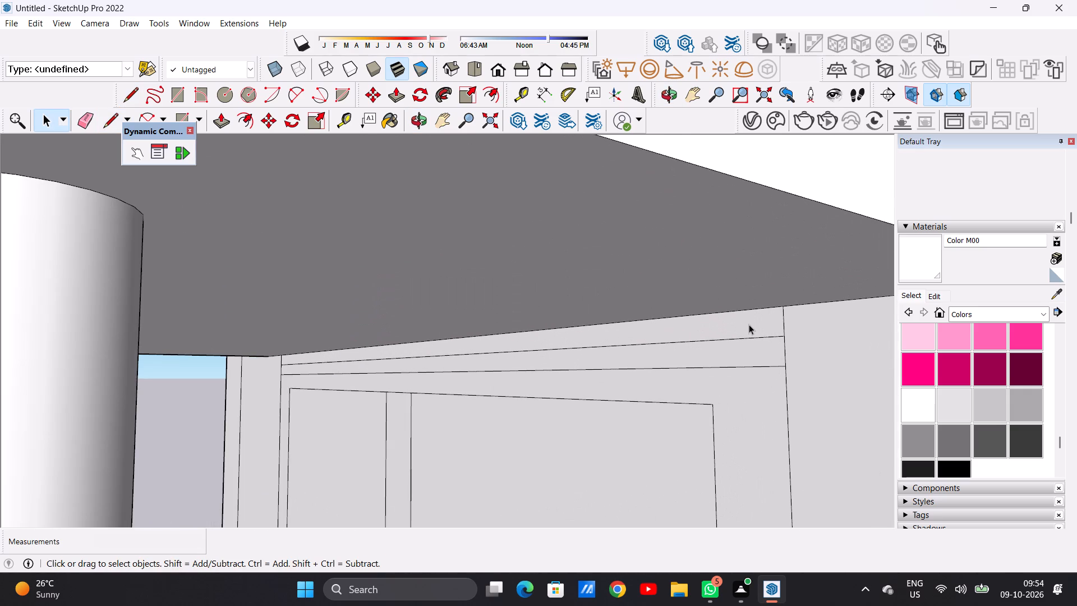
{"action": "key", "text": "p"}
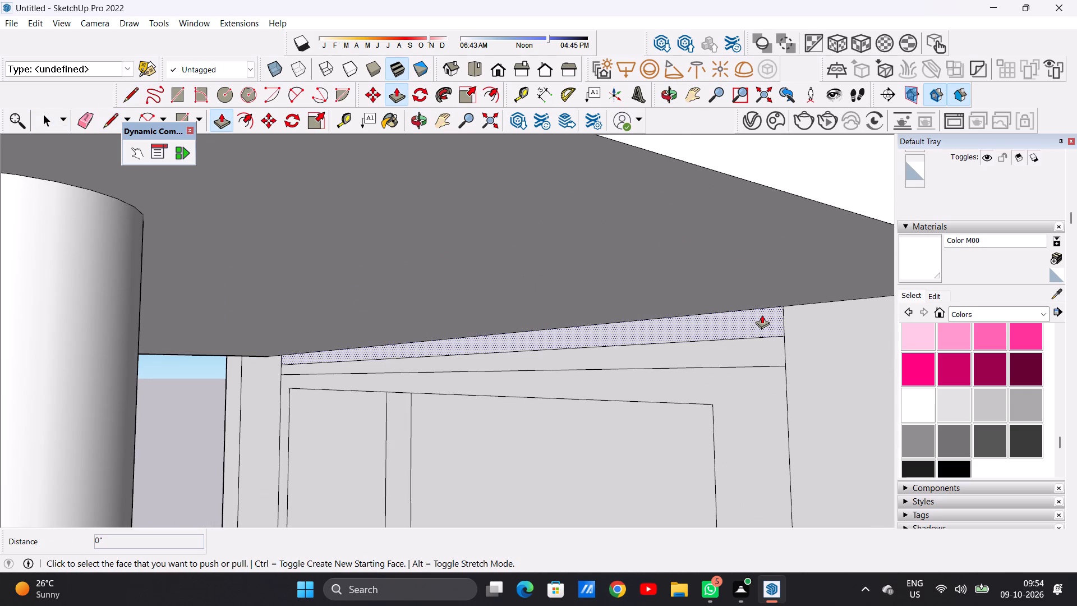
{"action": "left_click", "coordinate": [762, 315]}
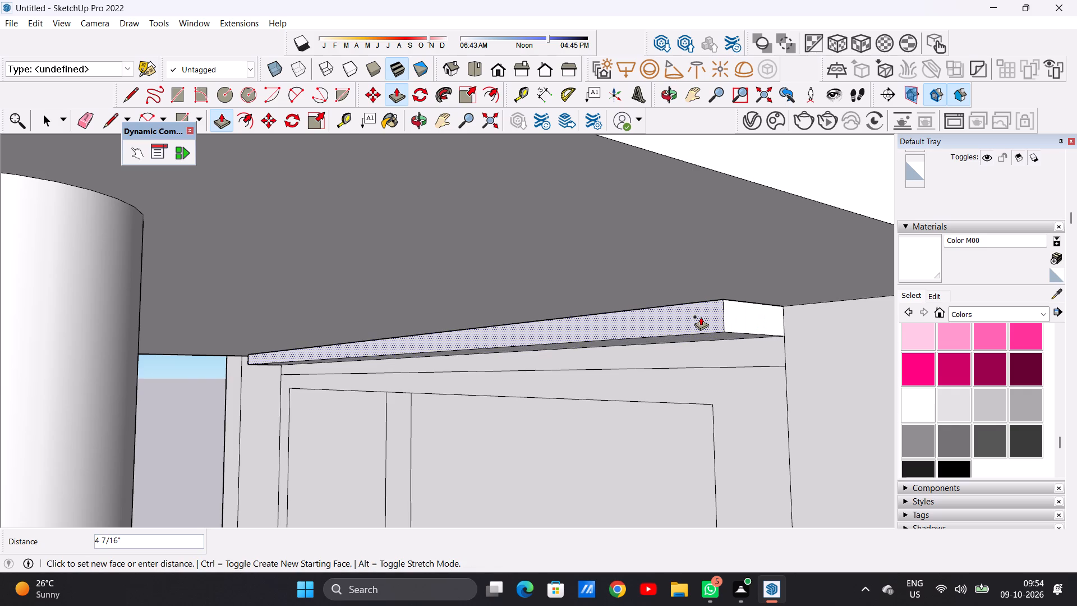
{"action": "left_click", "coordinate": [701, 316]}
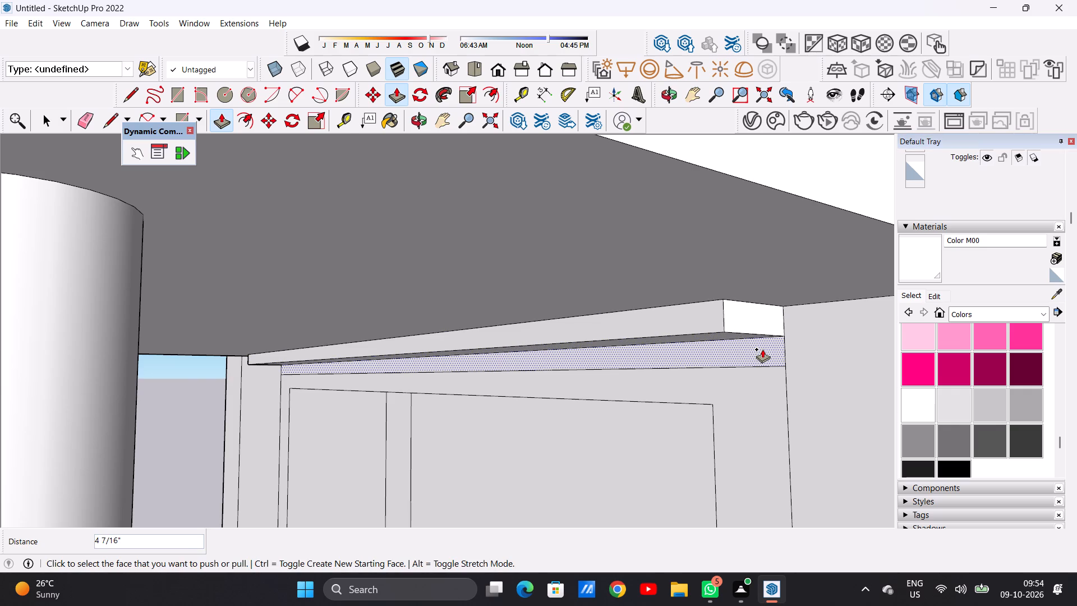
Extrude the lower trim band outward by about 5 1/4" above the same balcony's door frame.
{"action": "left_click", "coordinate": [762, 349]}
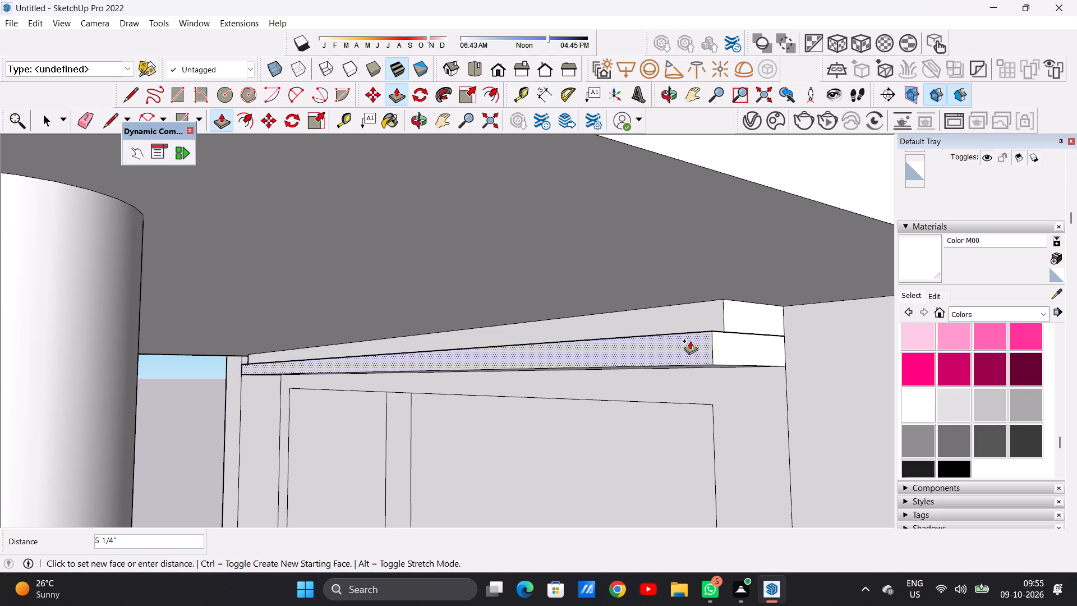
{"action": "left_click", "coordinate": [690, 341]}
{"action": "key", "text": "space"}
Extrude the front face of the lower trim band outward by about another 1" on the shorter tower's upper balcony.
{"action": "middle_click_drag", "start_coordinate": [734, 332], "coordinate": [734, 346]}
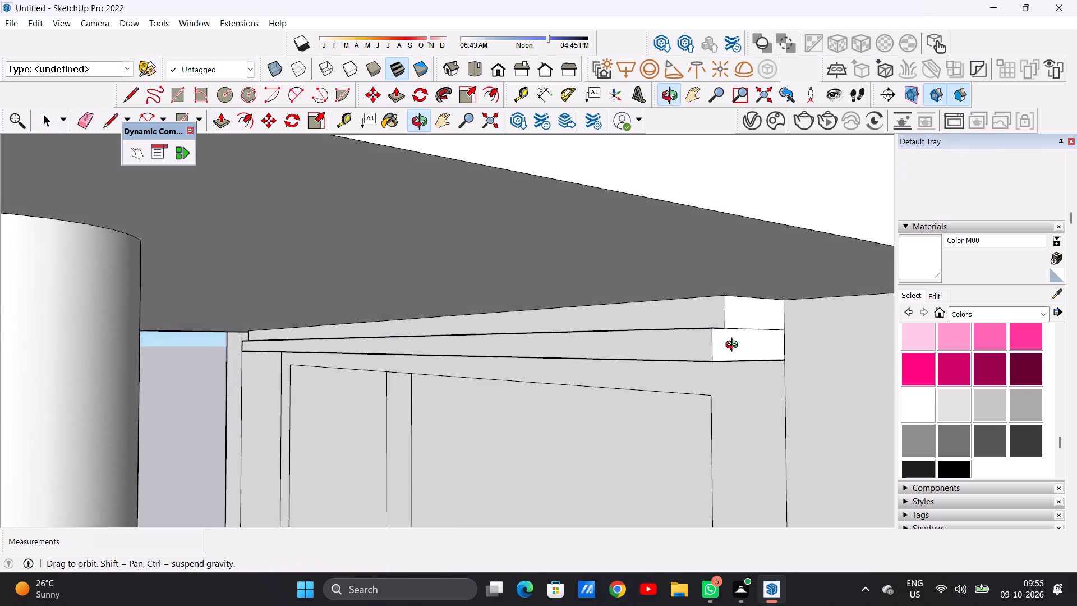
{"action": "middle_click_drag", "start_coordinate": [734, 346], "coordinate": [763, 364]}
{"action": "scroll", "coordinate": [722, 364], "scroll_direction": "down", "scroll_amount": 15}
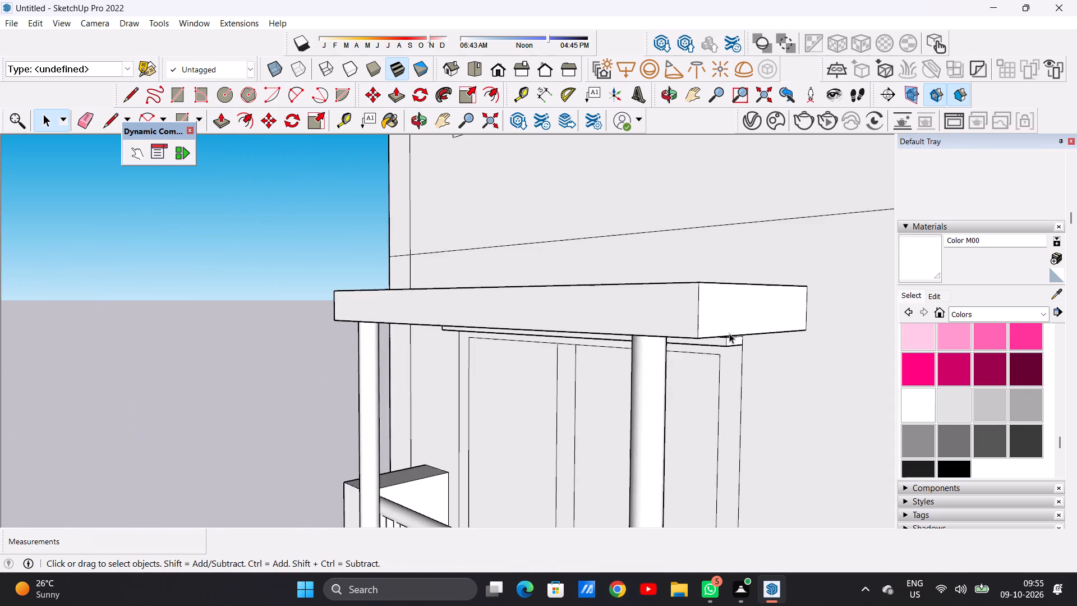
{"action": "scroll", "coordinate": [729, 333], "scroll_direction": "down", "scroll_amount": 16}
{"action": "middle_click_drag", "start_coordinate": [555, 352], "coordinate": [691, 322]}
{"action": "scroll", "coordinate": [590, 333], "scroll_direction": "up", "scroll_amount": 11}
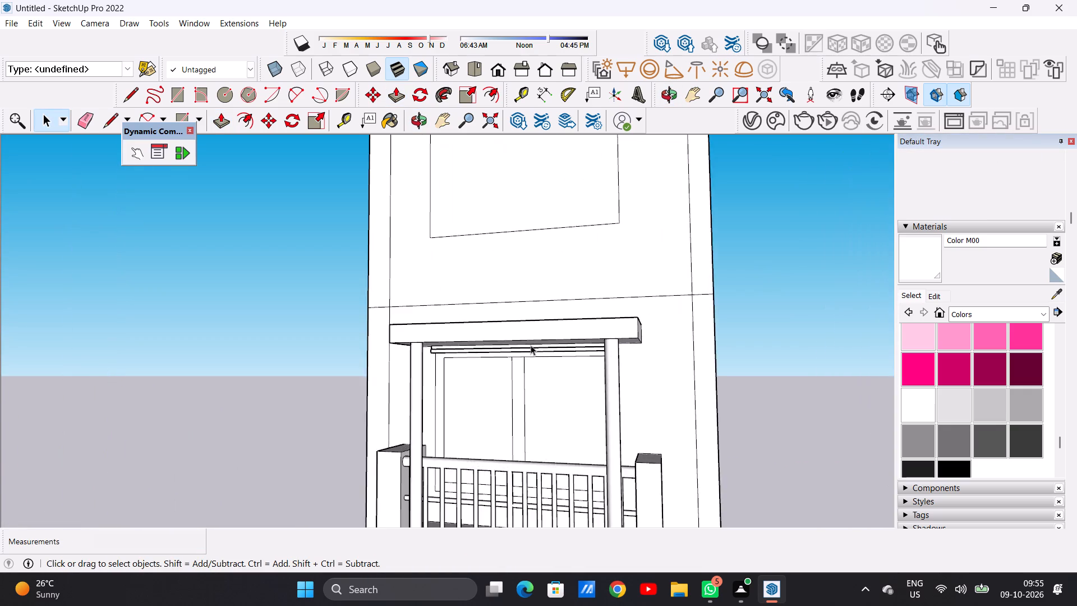
{"action": "scroll", "coordinate": [531, 345], "scroll_direction": "up", "scroll_amount": 13}
{"action": "middle_click_drag", "start_coordinate": [475, 368], "coordinate": [598, 378]}
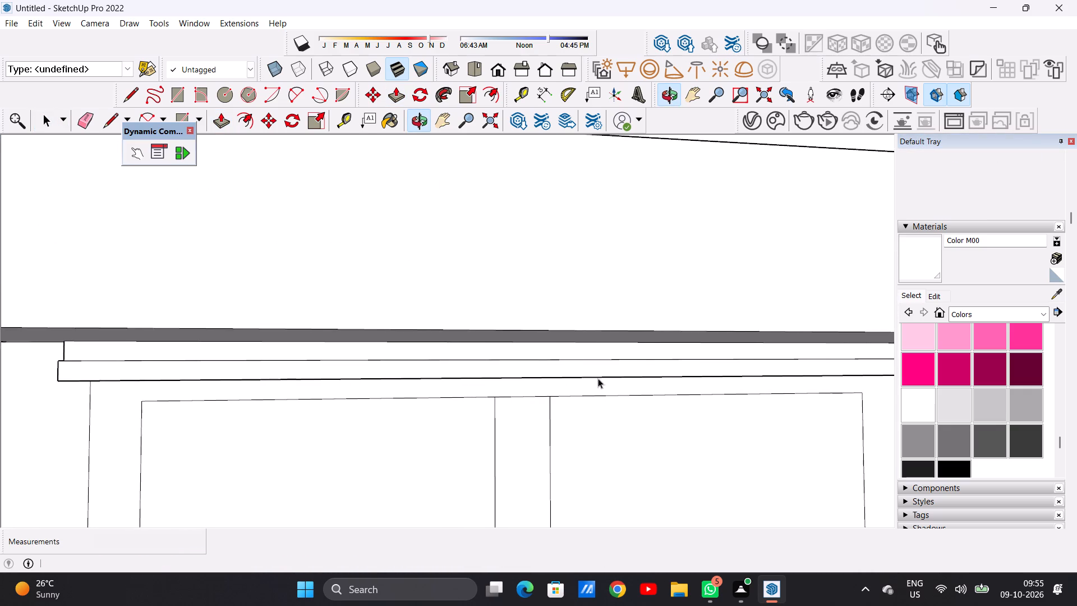
{"action": "scroll", "coordinate": [448, 420], "scroll_direction": "down", "scroll_amount": 12}
{"action": "middle_click_drag", "start_coordinate": [334, 416], "coordinate": [461, 403]}
{"action": "scroll", "coordinate": [378, 395], "scroll_direction": "up", "scroll_amount": 6}
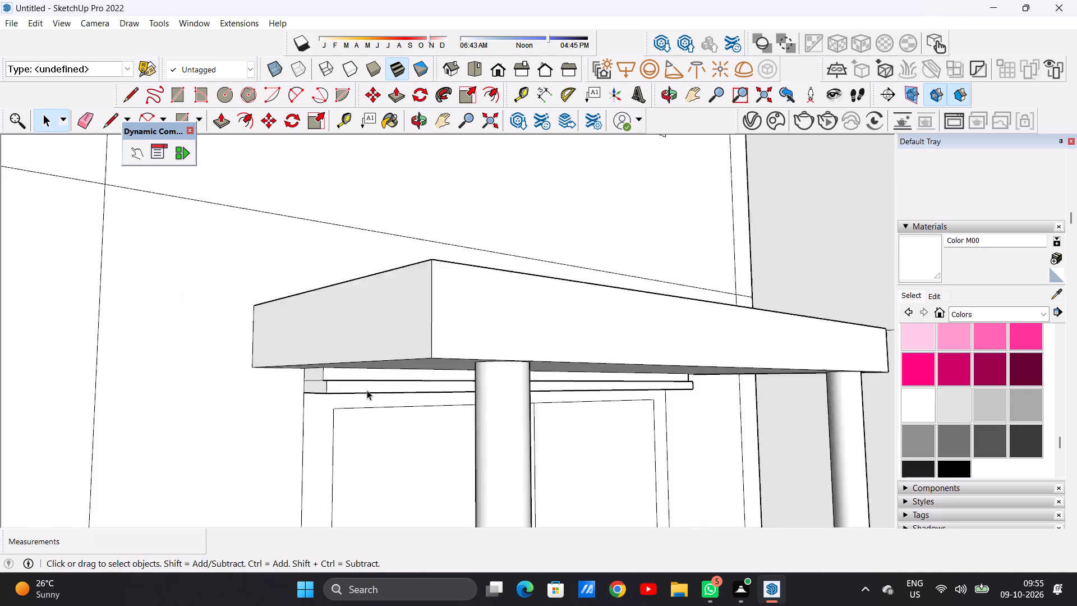
{"action": "scroll", "coordinate": [367, 390], "scroll_direction": "up", "scroll_amount": 17}
{"action": "key", "text": "p"}
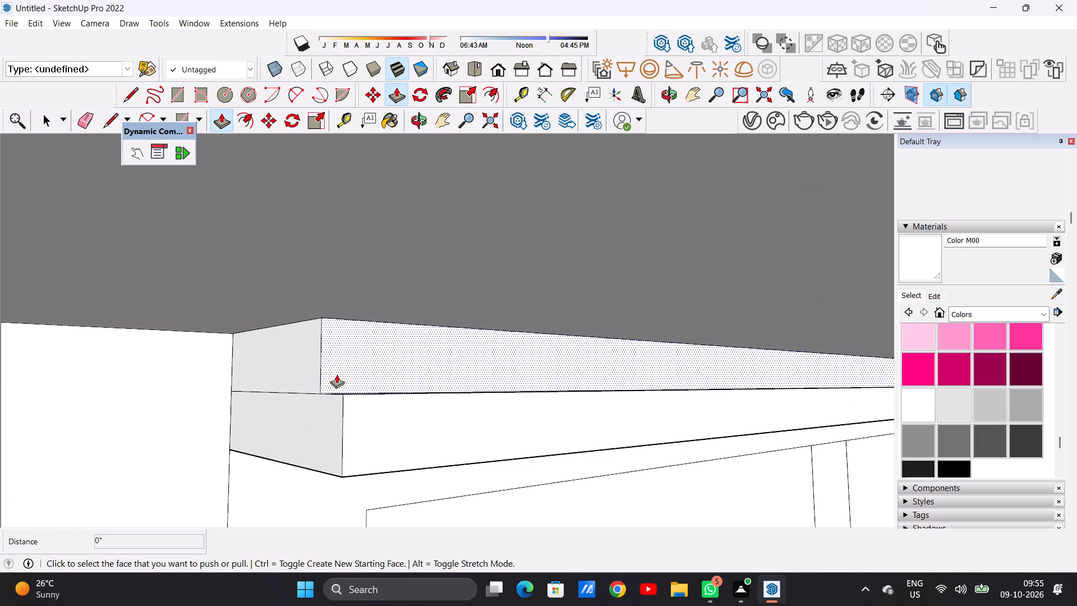
{"action": "left_click", "coordinate": [372, 419]}
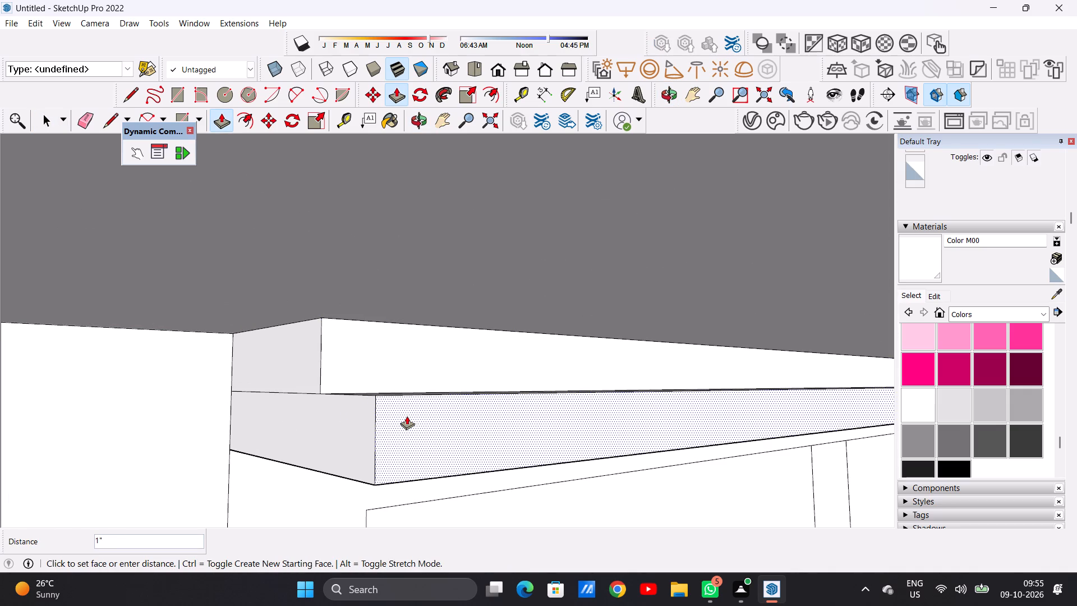
{"action": "left_click", "coordinate": [407, 416]}
Extrude the front face of the upper trim band outward by about another 9/16" on the same balcony.
{"action": "left_click", "coordinate": [341, 351]}
{"action": "left_click", "coordinate": [357, 355]}
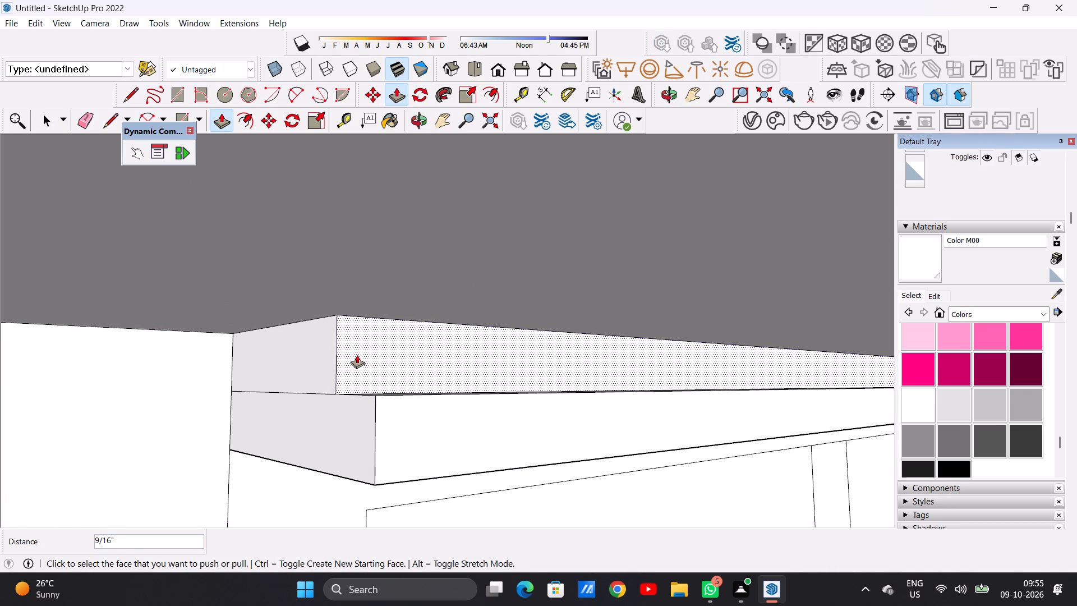
{"action": "key", "text": "space"}
Lower the top edge of the door frame by about 2 9/16" on the shorter tower's lower balcony.
{"action": "scroll", "coordinate": [369, 395], "scroll_direction": "down", "scroll_amount": 20}
{"action": "scroll", "coordinate": [369, 395], "scroll_direction": "down", "scroll_amount": 7}
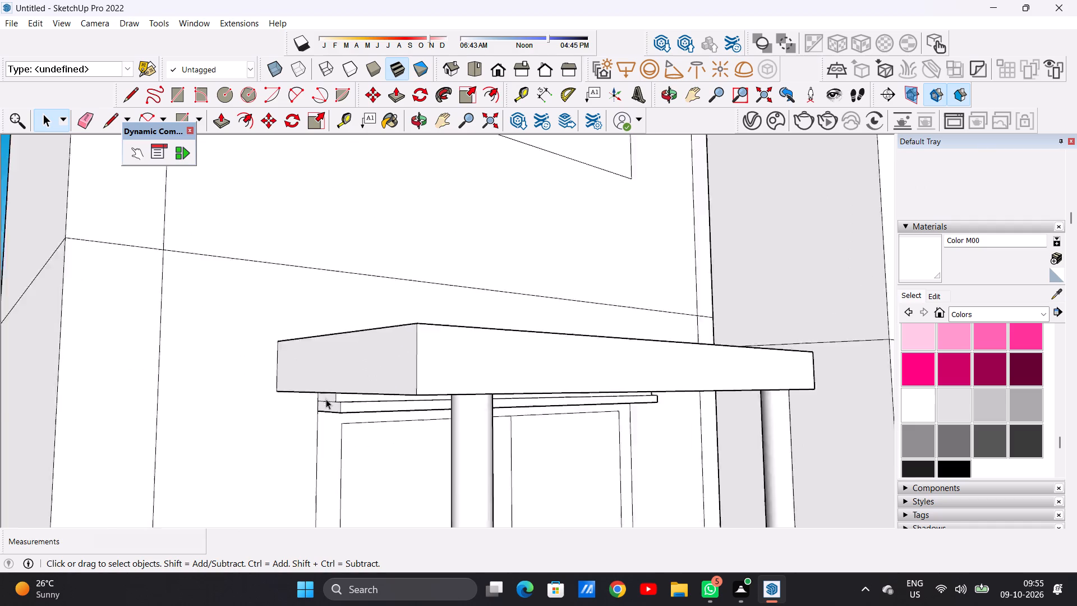
{"action": "scroll", "coordinate": [326, 399], "scroll_direction": "down", "scroll_amount": 20}
{"action": "scroll", "coordinate": [326, 399], "scroll_direction": "down", "scroll_amount": 7}
{"action": "middle_click_drag", "start_coordinate": [380, 430], "coordinate": [208, 389]}
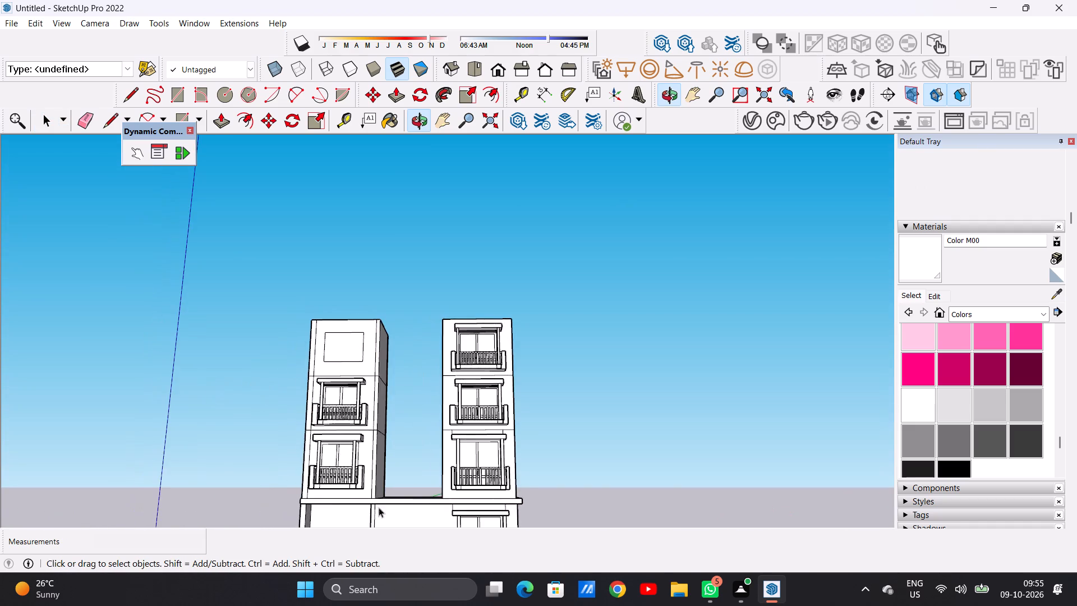
{"action": "scroll", "coordinate": [395, 501], "scroll_direction": "up", "scroll_amount": 8}
{"action": "scroll", "coordinate": [324, 405], "scroll_direction": "up", "scroll_amount": 8}
{"action": "scroll", "coordinate": [286, 380], "scroll_direction": "up", "scroll_amount": 7}
{"action": "middle_click_drag", "start_coordinate": [291, 392], "coordinate": [293, 403]}
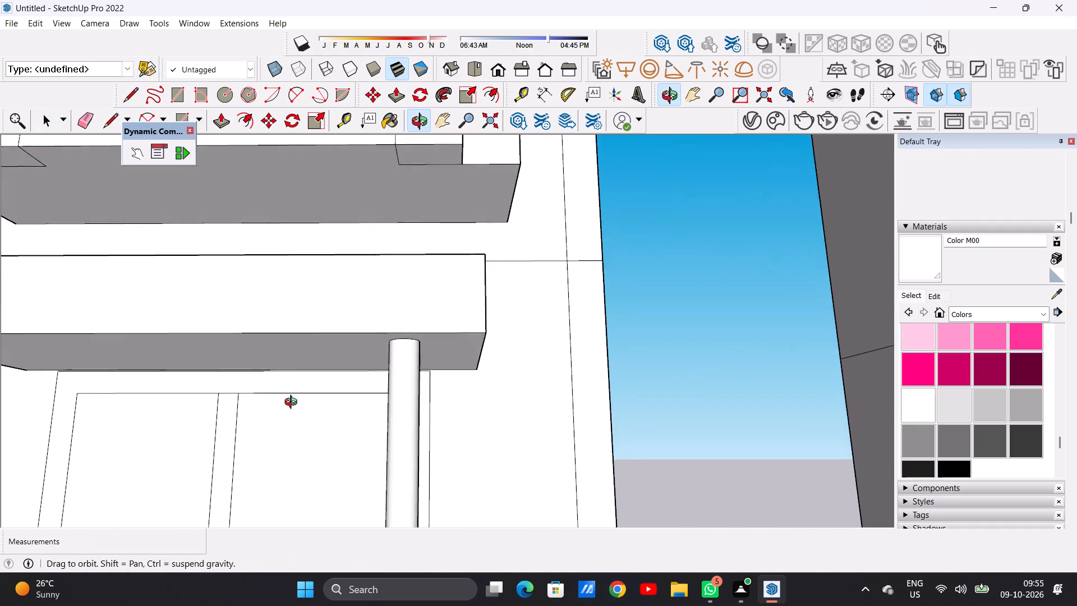
{"action": "middle_click_drag", "start_coordinate": [293, 403], "coordinate": [295, 412]}
{"action": "scroll", "coordinate": [343, 393], "scroll_direction": "up", "scroll_amount": 7}
{"action": "scroll", "coordinate": [417, 353], "scroll_direction": "up", "scroll_amount": 5}
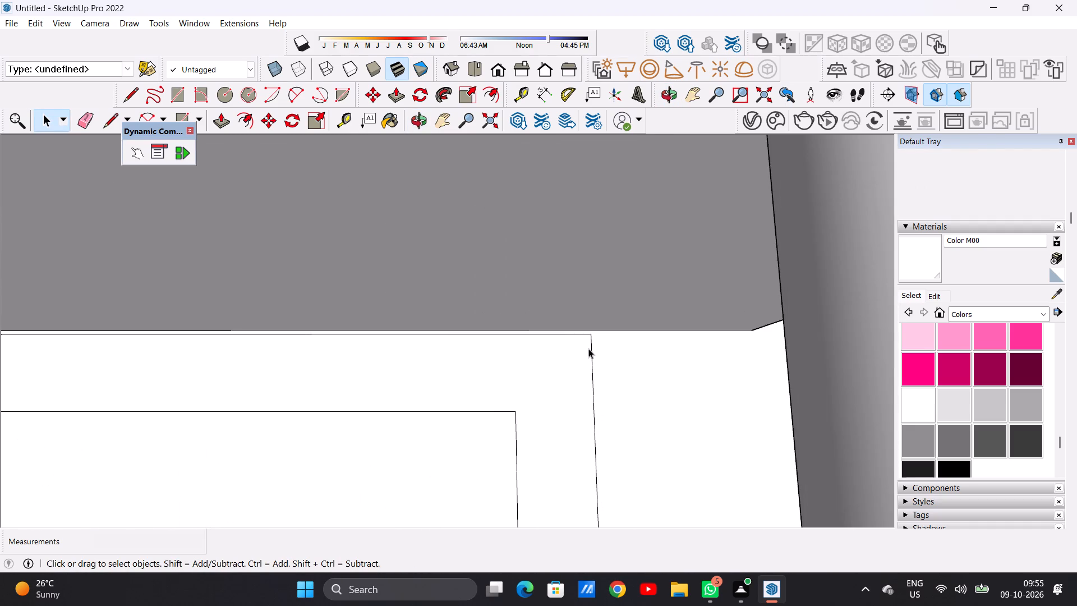
{"action": "scroll", "coordinate": [574, 339], "scroll_direction": "up", "scroll_amount": 4}
{"action": "left_click", "coordinate": [578, 329]}
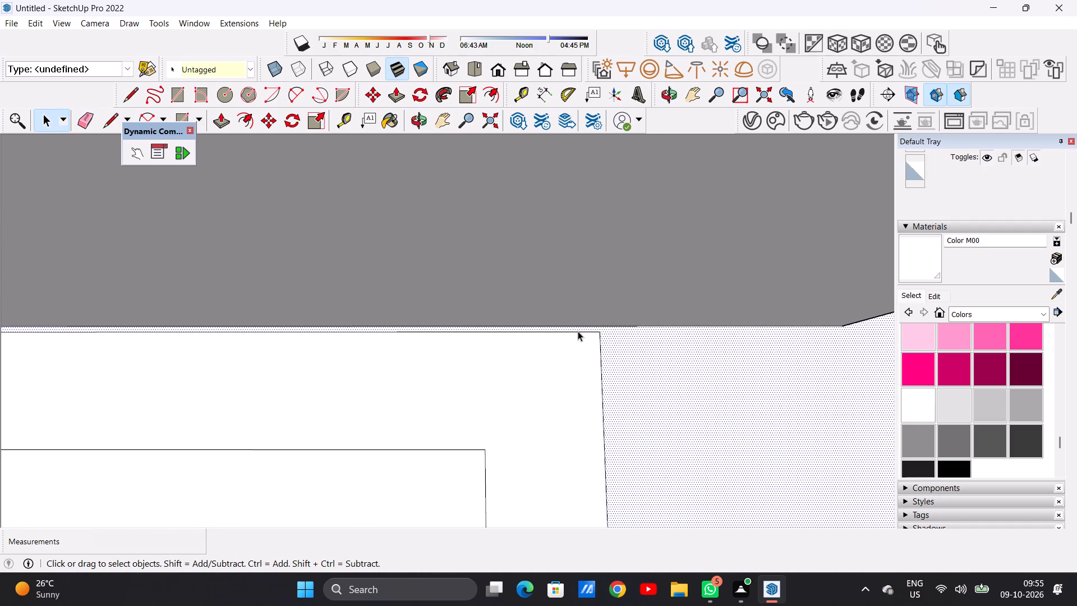
{"action": "scroll", "coordinate": [591, 396], "scroll_direction": "down", "scroll_amount": 20}
{"action": "scroll", "coordinate": [591, 396], "scroll_direction": "down", "scroll_amount": 2}
{"action": "left_click", "coordinate": [773, 356]}
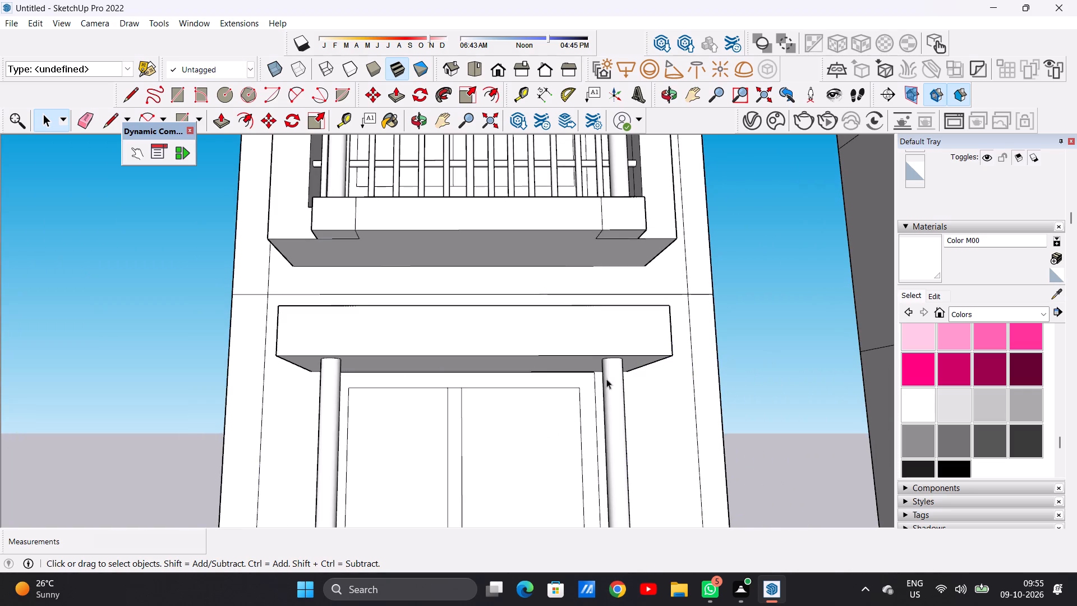
{"action": "scroll", "coordinate": [582, 366], "scroll_direction": "up", "scroll_amount": 20}
{"action": "scroll", "coordinate": [582, 366], "scroll_direction": "up", "scroll_amount": 12}
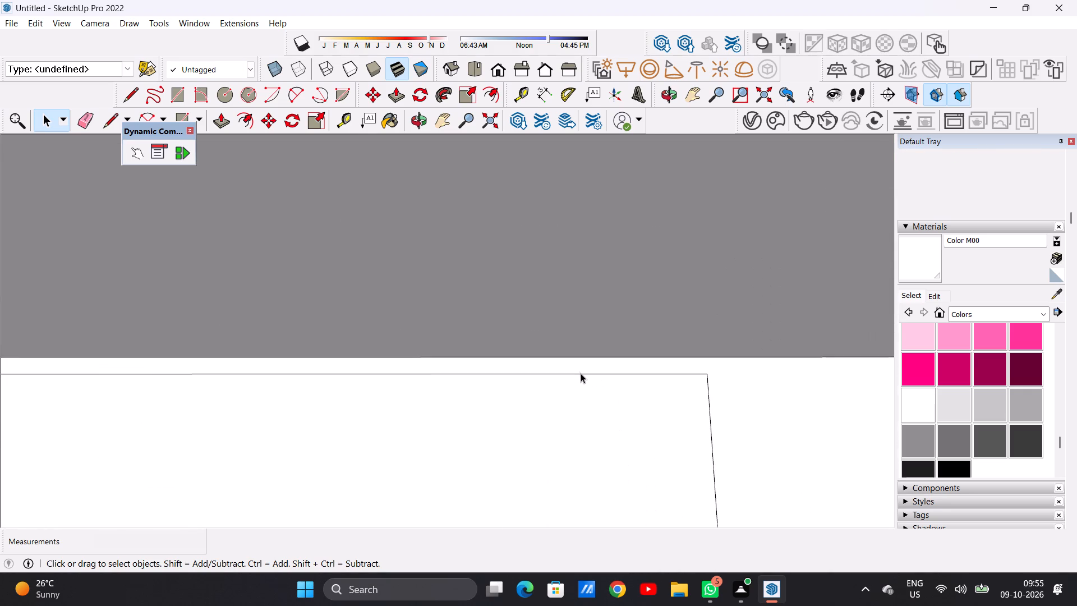
{"action": "left_click", "coordinate": [576, 372]}
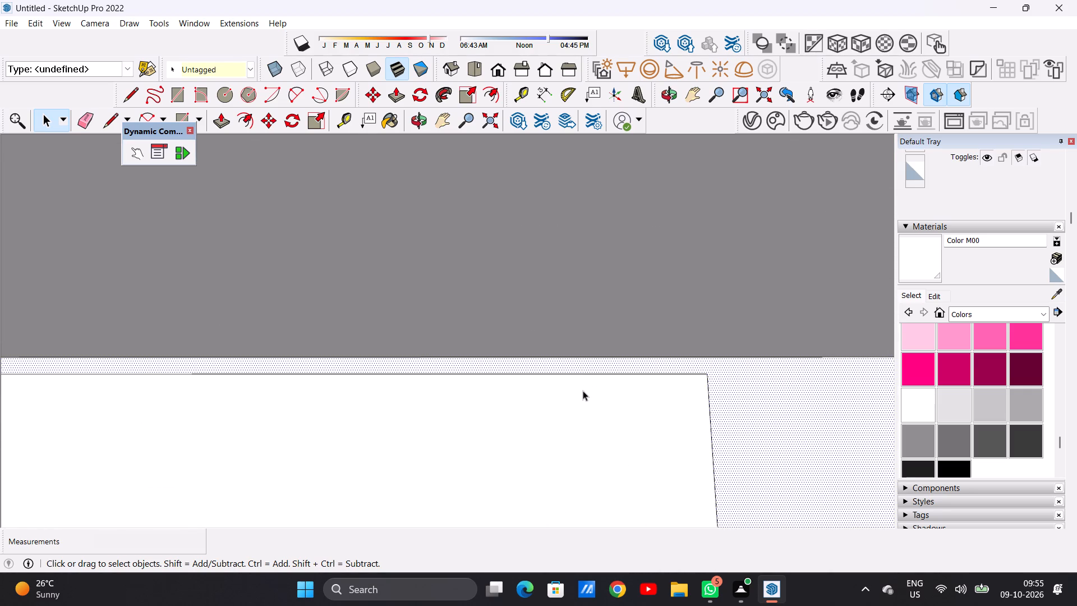
{"action": "scroll", "coordinate": [591, 417], "scroll_direction": "down", "scroll_amount": 6}
{"action": "scroll", "coordinate": [640, 396], "scroll_direction": "up", "scroll_amount": 13}
{"action": "scroll", "coordinate": [655, 419], "scroll_direction": "down", "scroll_amount": 13}
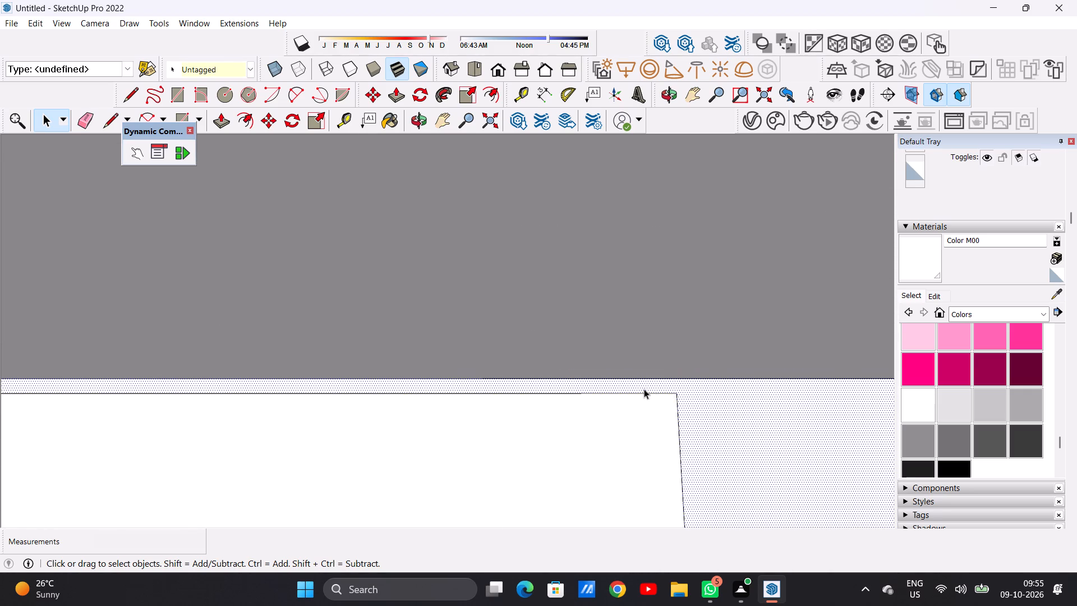
{"action": "scroll", "coordinate": [644, 389], "scroll_direction": "down", "scroll_amount": 20}
{"action": "scroll", "coordinate": [644, 389], "scroll_direction": "down", "scroll_amount": 5}
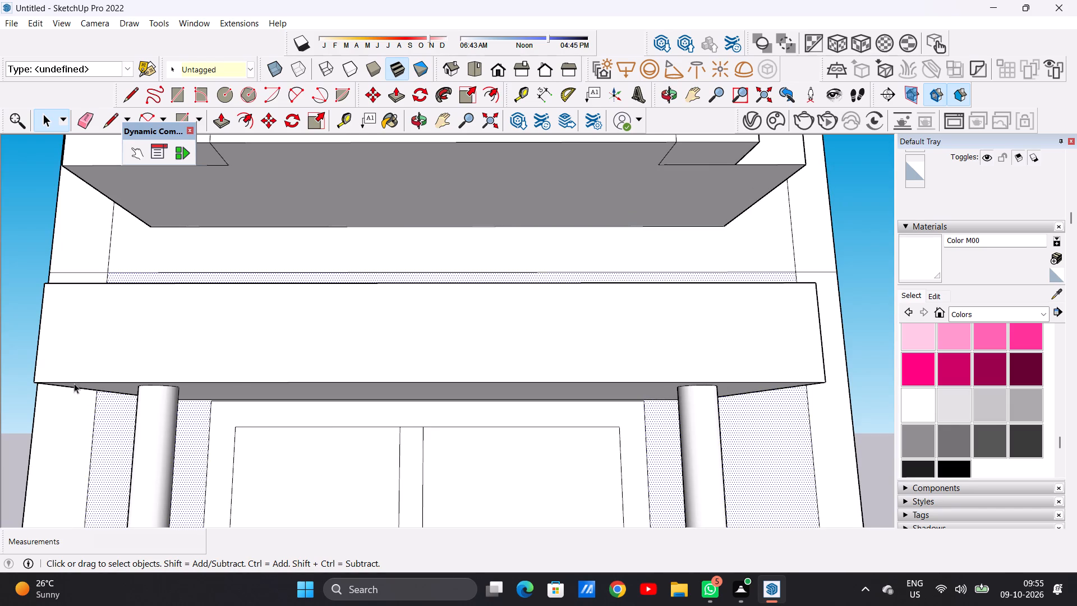
{"action": "left_click", "coordinate": [67, 379]}
{"action": "scroll", "coordinate": [622, 499], "scroll_direction": "up", "scroll_amount": 6}
{"action": "scroll", "coordinate": [634, 370], "scroll_direction": "up", "scroll_amount": 6}
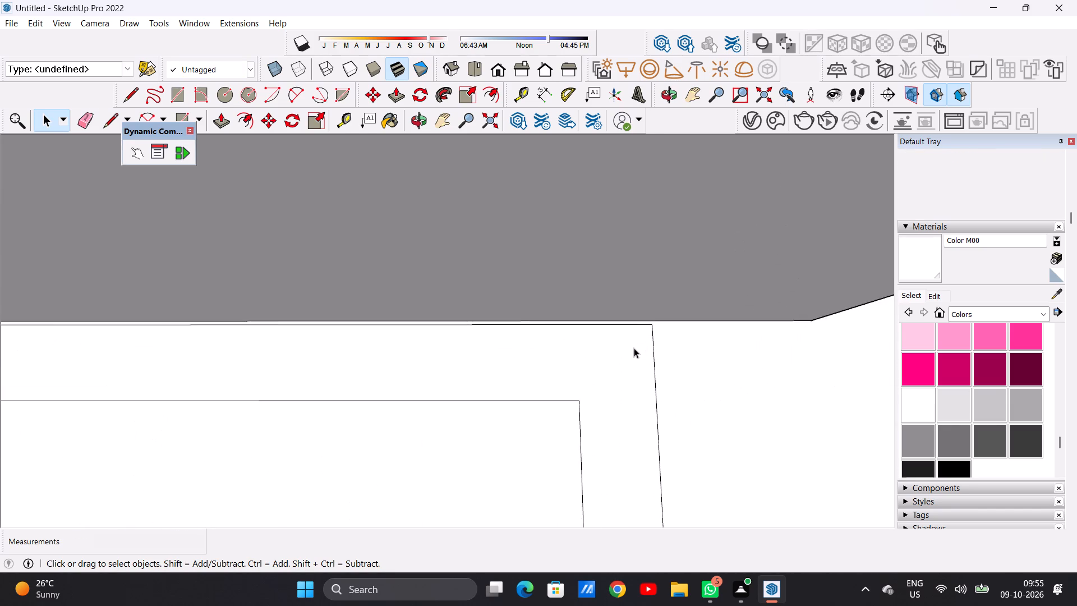
{"action": "scroll", "coordinate": [634, 347], "scroll_direction": "up", "scroll_amount": 8}
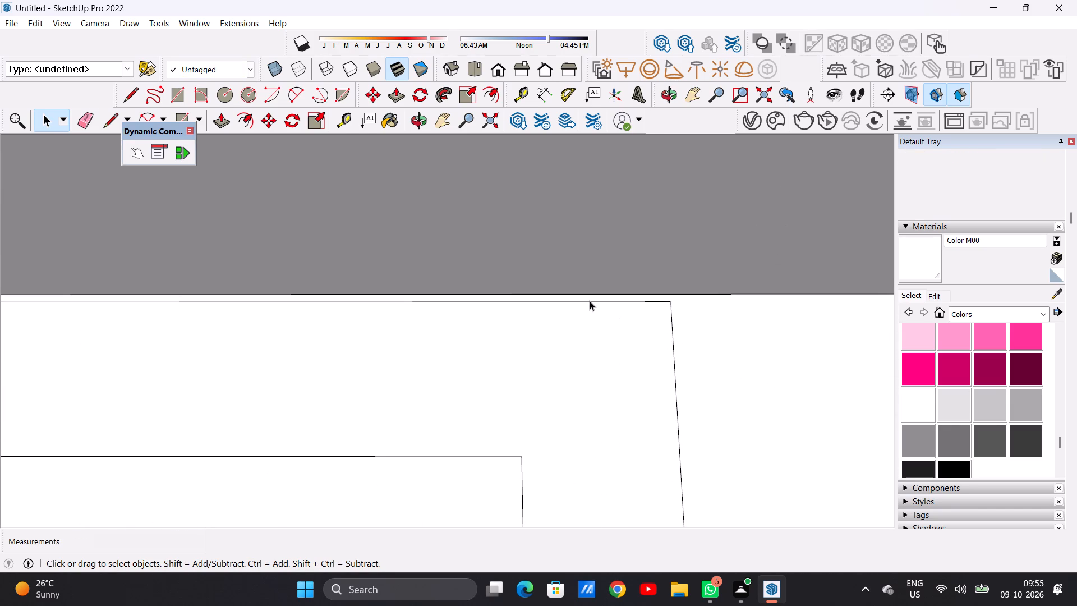
{"action": "left_click", "coordinate": [590, 301]}
{"action": "key", "text": "m"}
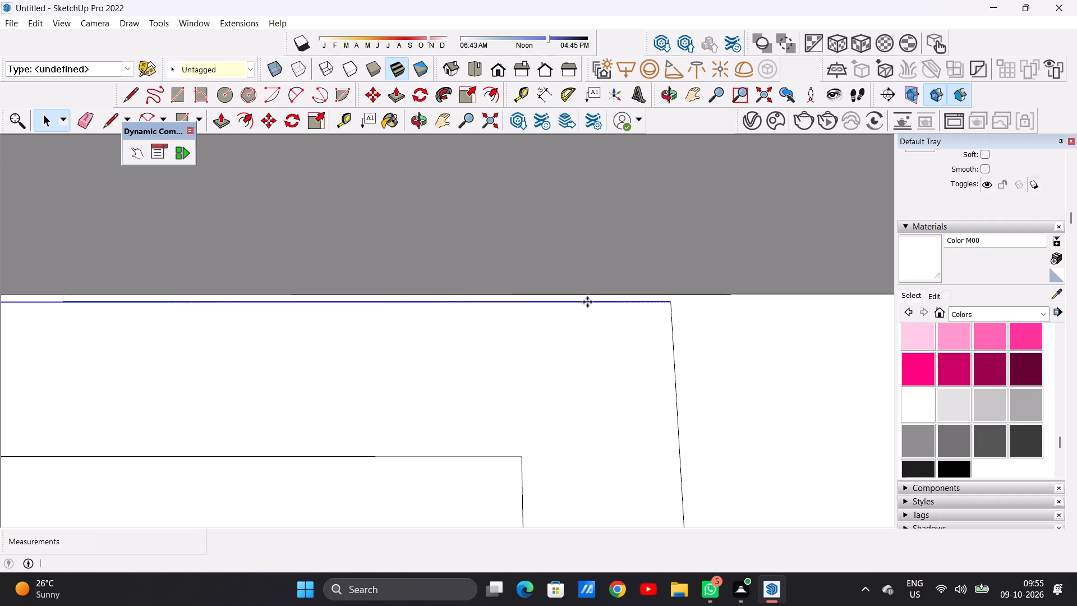
{"action": "left_click", "coordinate": [671, 300]}
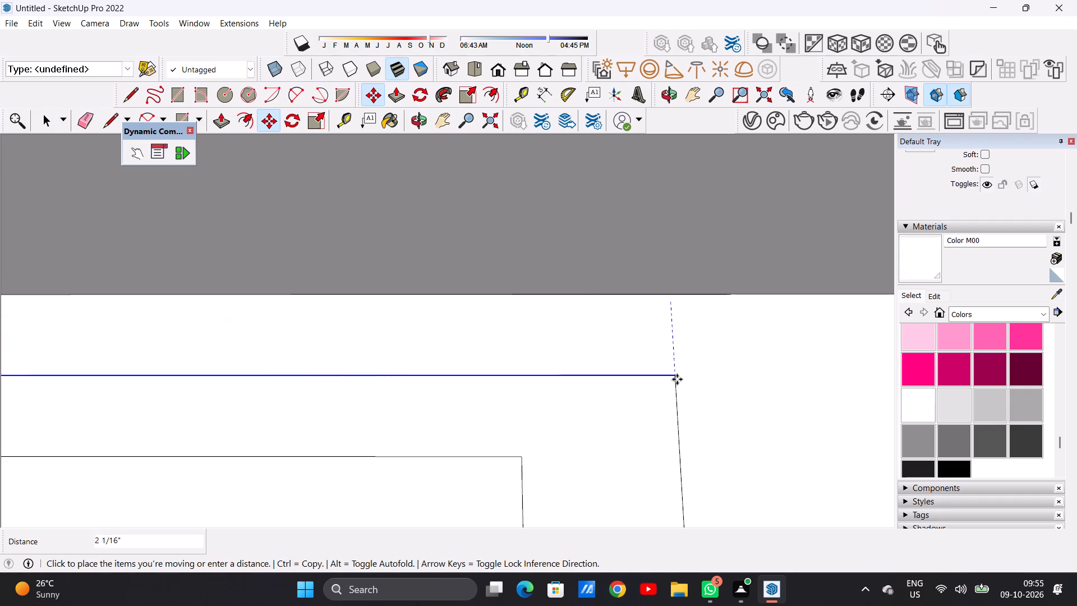
{"action": "left_click", "coordinate": [677, 396]}
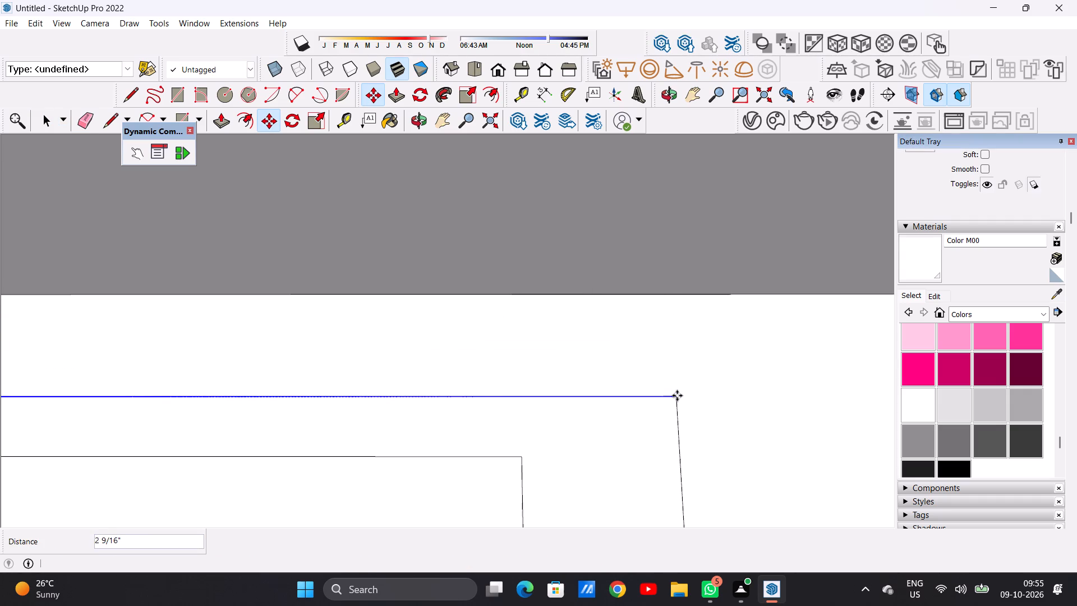
{"action": "key", "text": "space"}
{"action": "scroll", "coordinate": [633, 414], "scroll_direction": "down", "scroll_amount": 20}
{"action": "scroll", "coordinate": [633, 414], "scroll_direction": "down", "scroll_amount": 3}
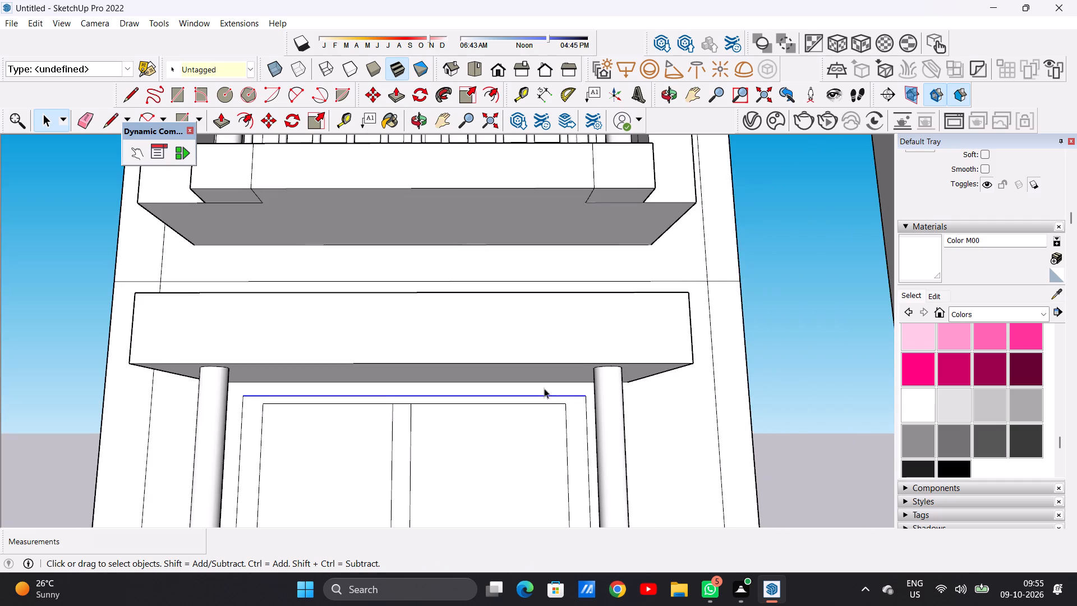
{"action": "scroll", "coordinate": [542, 420], "scroll_direction": "up", "scroll_amount": 5}
{"action": "scroll", "coordinate": [613, 386], "scroll_direction": "up", "scroll_amount": 4}
{"action": "scroll", "coordinate": [464, 386], "scroll_direction": "down", "scroll_amount": 7}
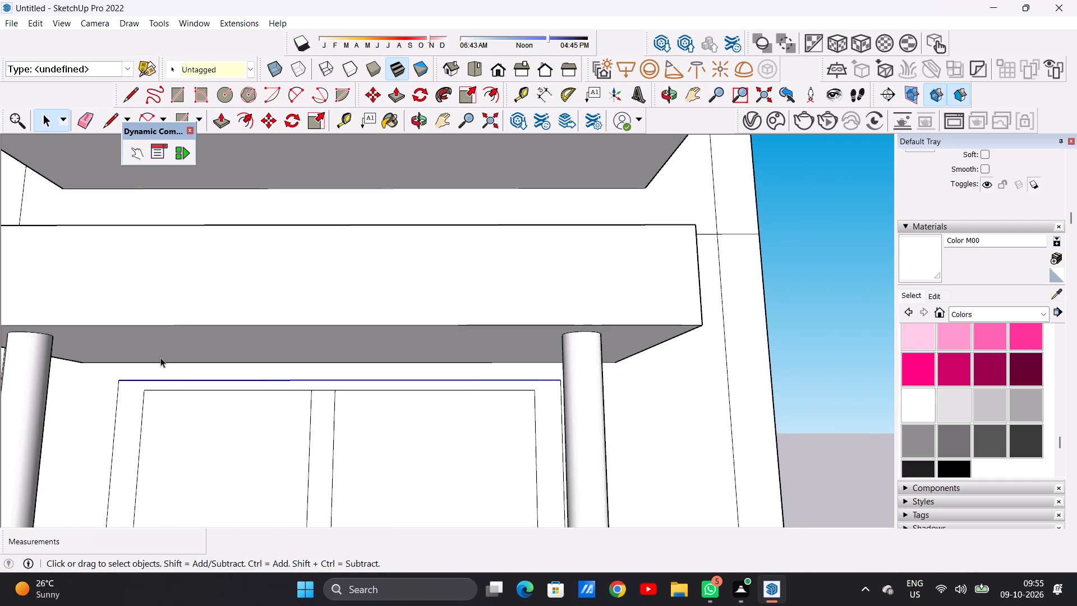
{"action": "left_click", "coordinate": [812, 316]}
Draw vertical lines about 2 3/4" long from both top corners of that door frame up to the canopy.
{"action": "scroll", "coordinate": [576, 365], "scroll_direction": "up", "scroll_amount": 6}
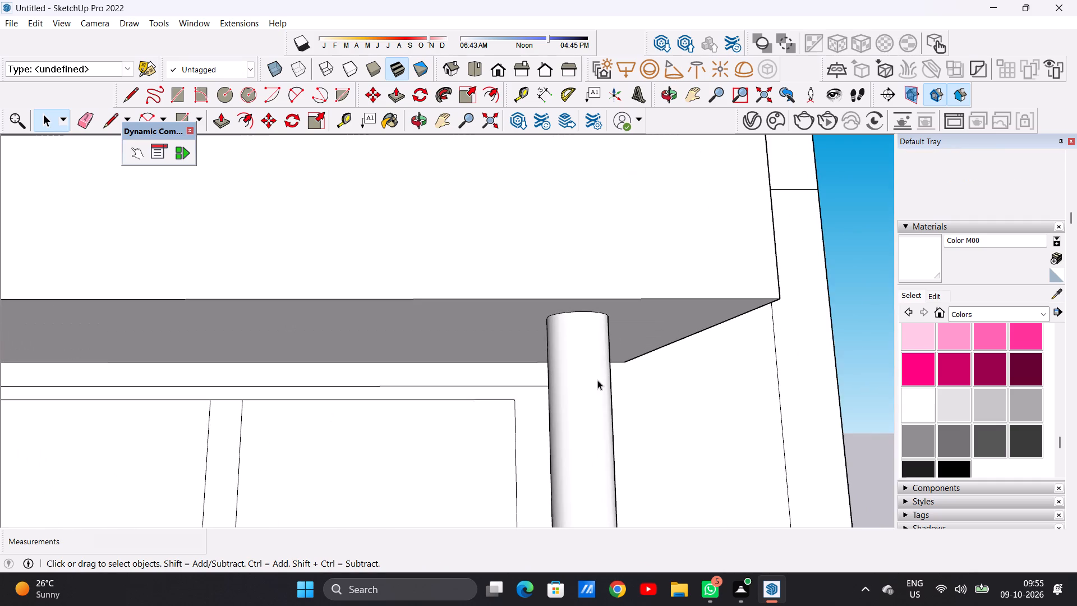
{"action": "middle_click_drag", "start_coordinate": [642, 389], "coordinate": [522, 415]}
{"action": "scroll", "coordinate": [678, 347], "scroll_direction": "up", "scroll_amount": 9}
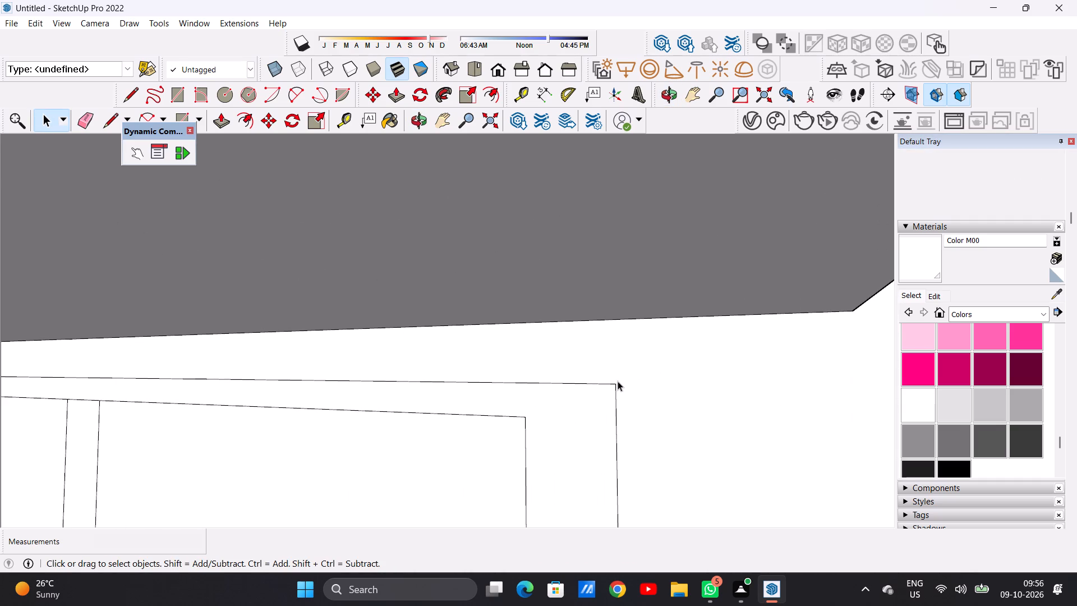
{"action": "key", "text": "l"}
{"action": "left_click", "coordinate": [618, 385]}
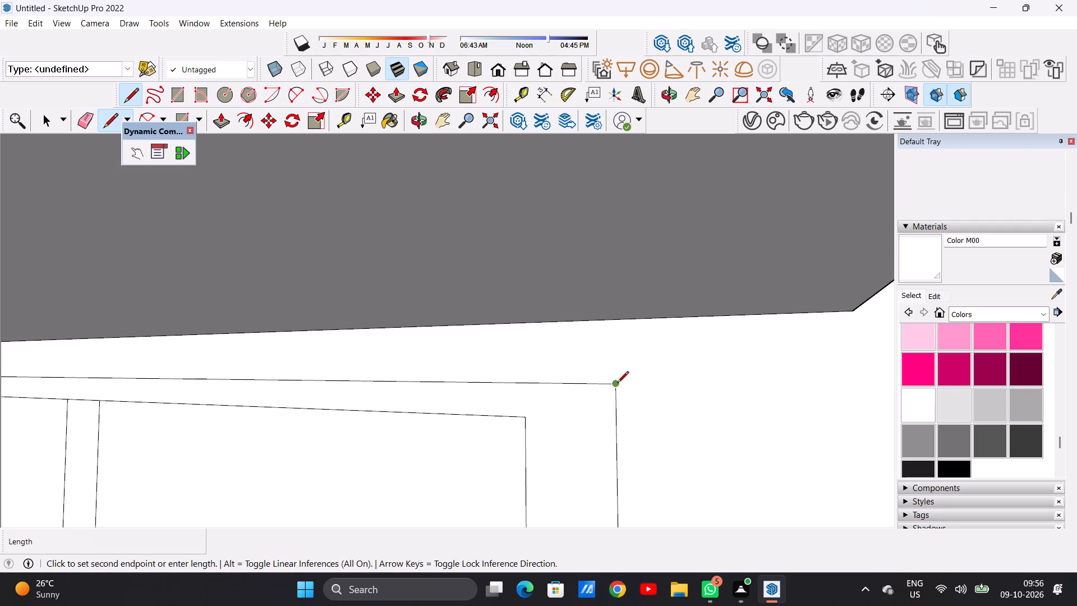
{"action": "left_click", "coordinate": [615, 322]}
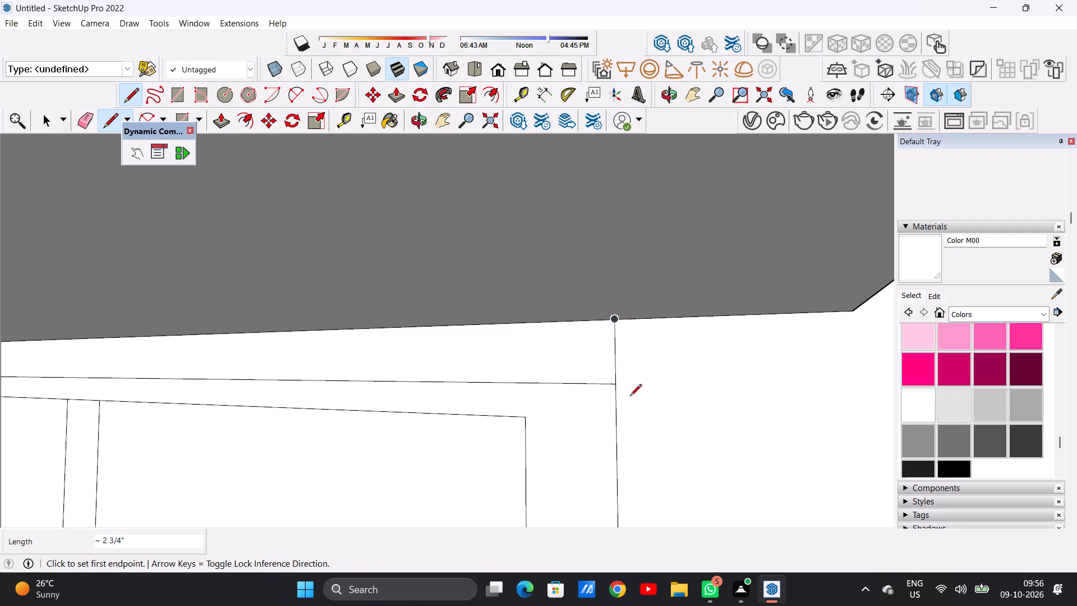
{"action": "scroll", "coordinate": [641, 411], "scroll_direction": "down", "scroll_amount": 20}
{"action": "scroll", "coordinate": [641, 411], "scroll_direction": "down", "scroll_amount": 8}
{"action": "middle_click_drag", "start_coordinate": [407, 446], "coordinate": [627, 447]}
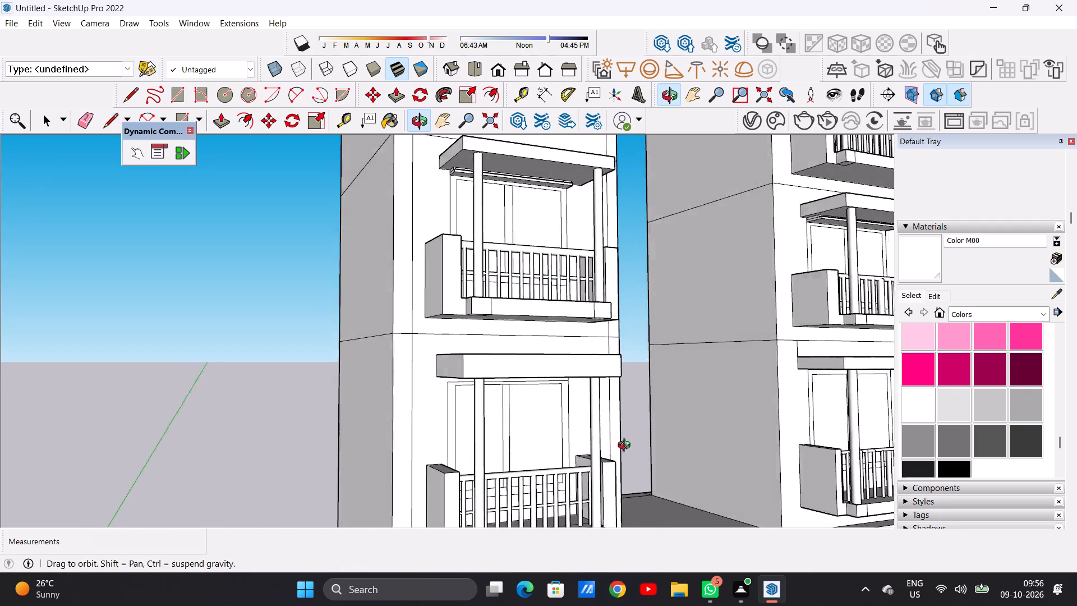
{"action": "middle_click_drag", "start_coordinate": [627, 447], "coordinate": [637, 441]}
{"action": "scroll", "coordinate": [452, 385], "scroll_direction": "up", "scroll_amount": 20}
{"action": "scroll", "coordinate": [452, 385], "scroll_direction": "up", "scroll_amount": 5}
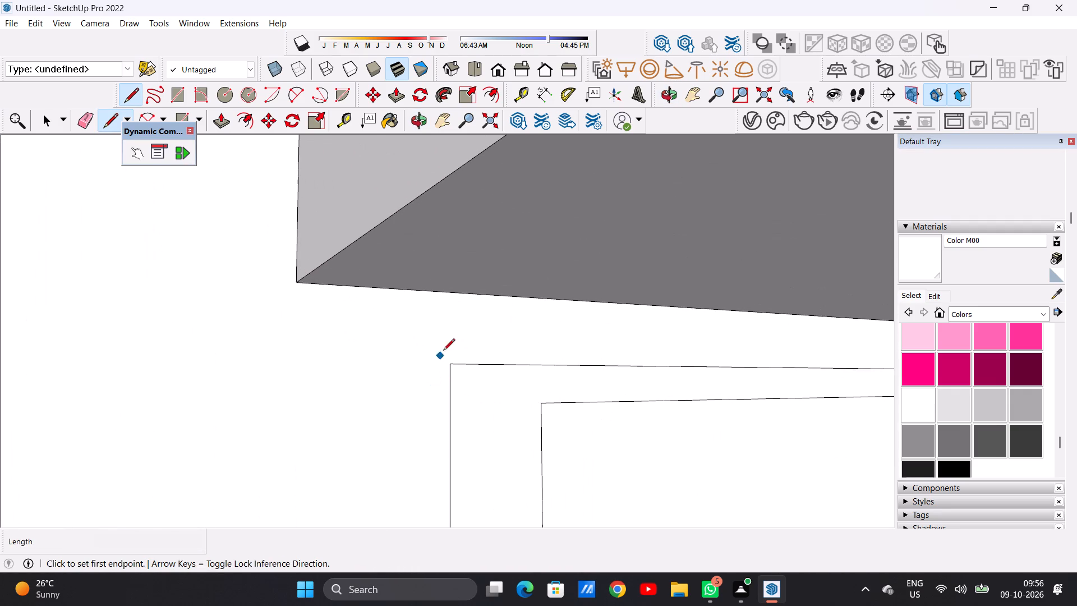
{"action": "left_click", "coordinate": [452, 366]}
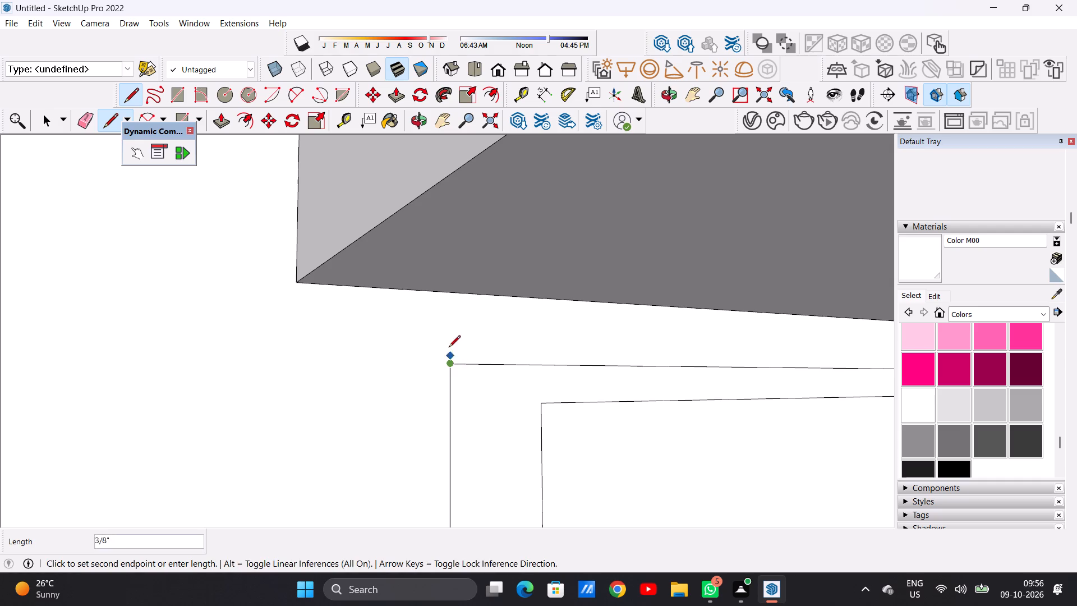
{"action": "left_click", "coordinate": [445, 292]}
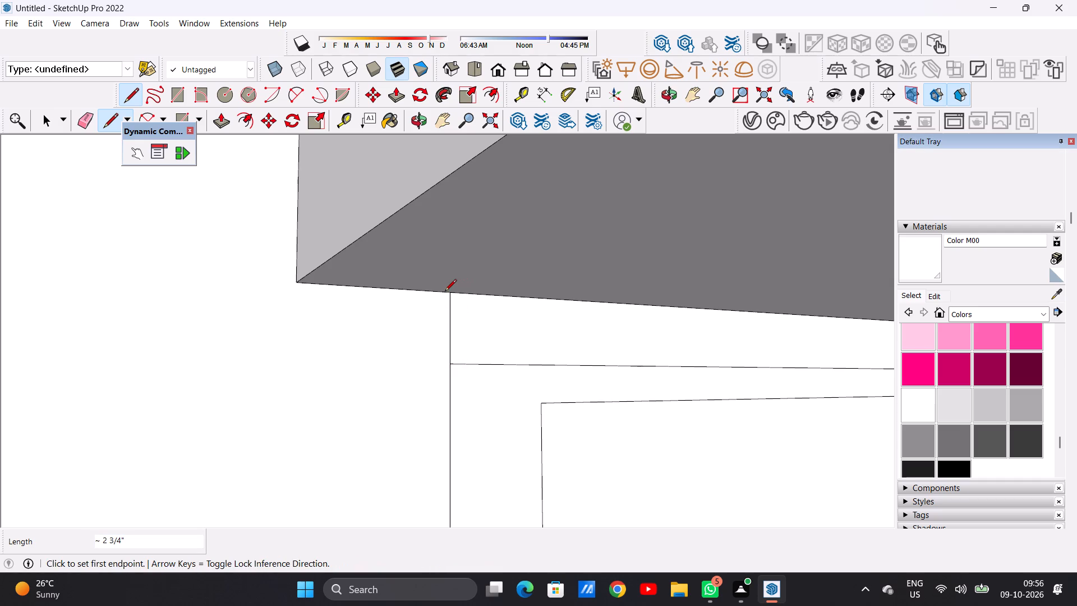
Draw a horizontal line about 5' 9 1/2" long between the midpoints of the two verticals, splitting the strip into two bands.
{"action": "left_click", "coordinate": [449, 330]}
{"action": "scroll", "coordinate": [463, 347], "scroll_direction": "down", "scroll_amount": 18}
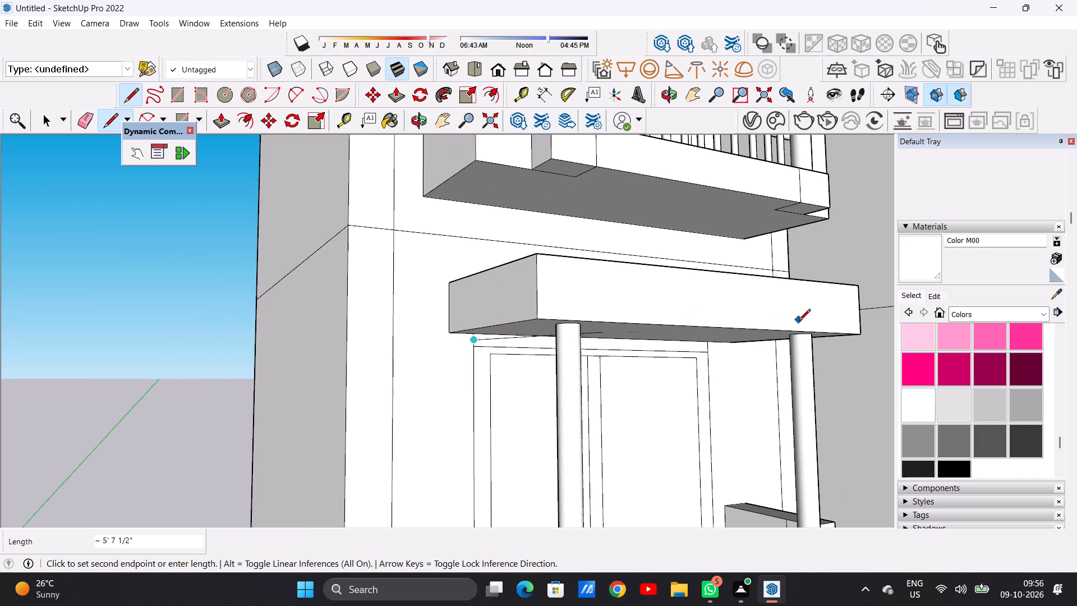
{"action": "scroll", "coordinate": [727, 346], "scroll_direction": "up", "scroll_amount": 17}
{"action": "left_click", "coordinate": [680, 336]}
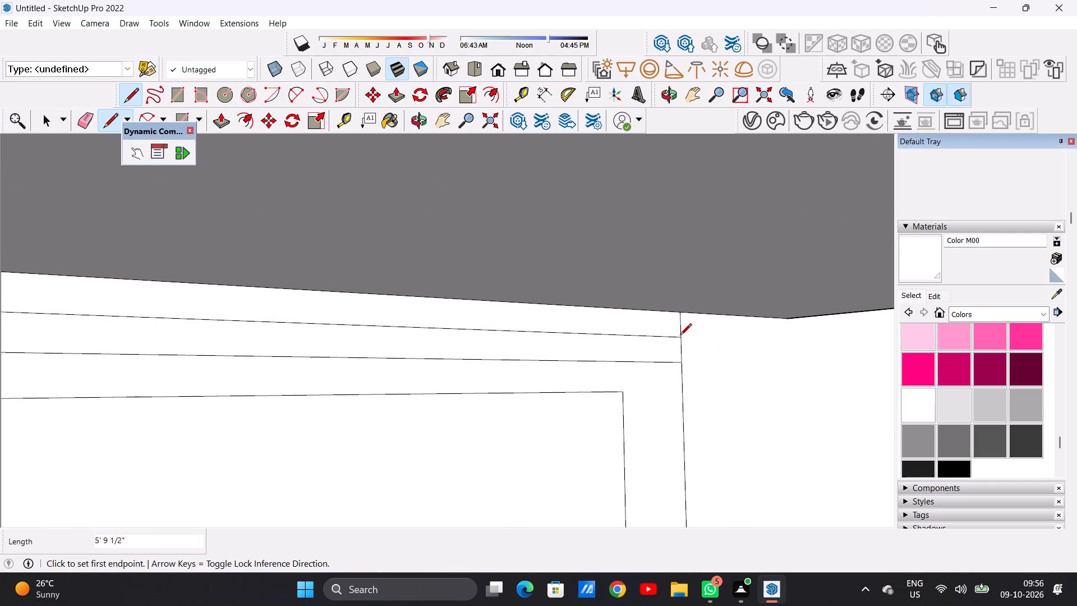
{"action": "key", "text": "space"}
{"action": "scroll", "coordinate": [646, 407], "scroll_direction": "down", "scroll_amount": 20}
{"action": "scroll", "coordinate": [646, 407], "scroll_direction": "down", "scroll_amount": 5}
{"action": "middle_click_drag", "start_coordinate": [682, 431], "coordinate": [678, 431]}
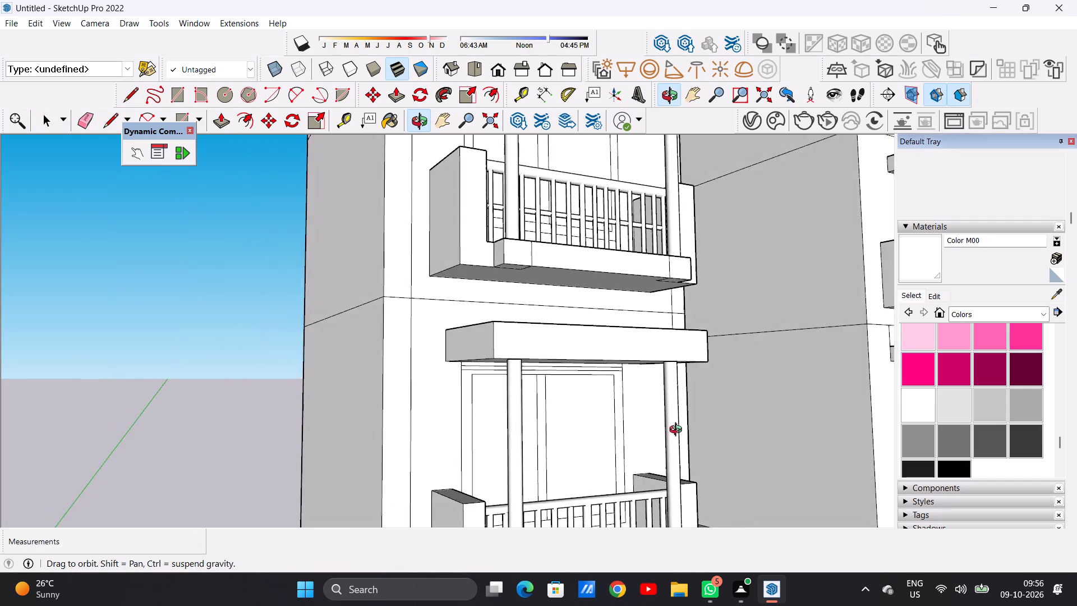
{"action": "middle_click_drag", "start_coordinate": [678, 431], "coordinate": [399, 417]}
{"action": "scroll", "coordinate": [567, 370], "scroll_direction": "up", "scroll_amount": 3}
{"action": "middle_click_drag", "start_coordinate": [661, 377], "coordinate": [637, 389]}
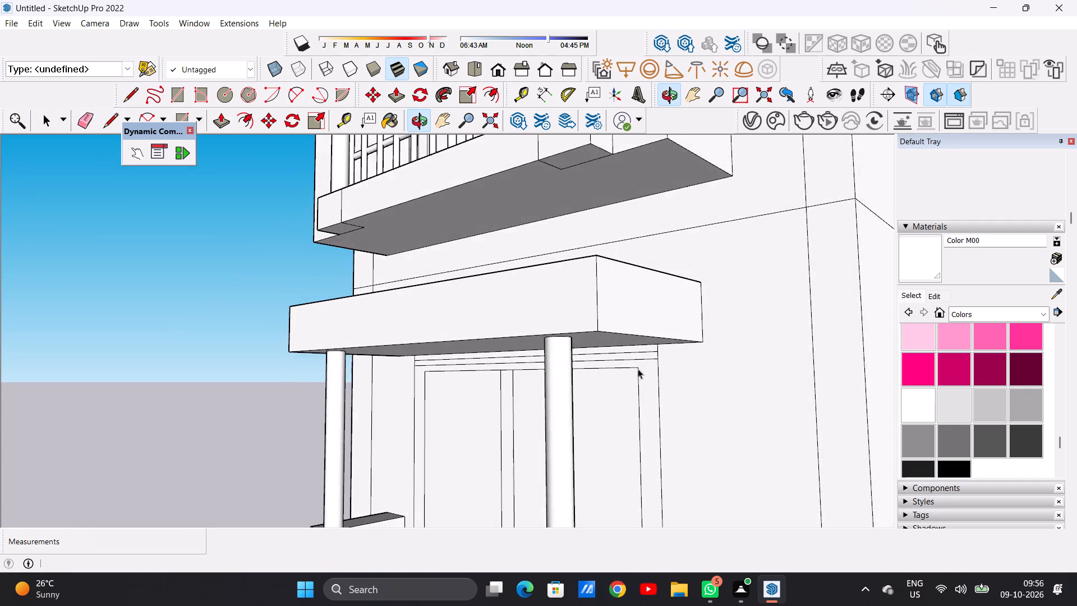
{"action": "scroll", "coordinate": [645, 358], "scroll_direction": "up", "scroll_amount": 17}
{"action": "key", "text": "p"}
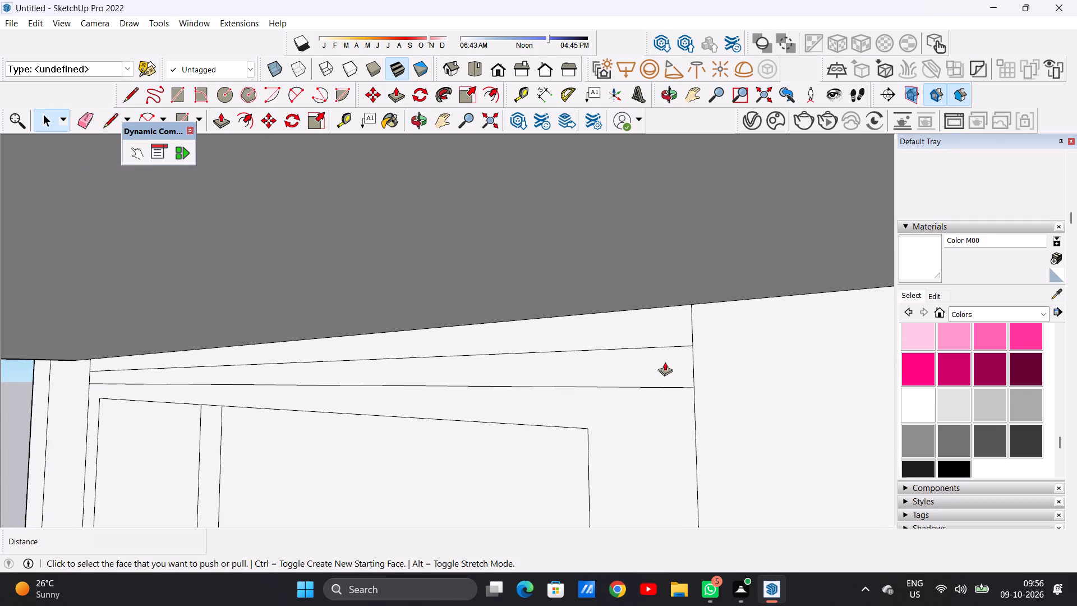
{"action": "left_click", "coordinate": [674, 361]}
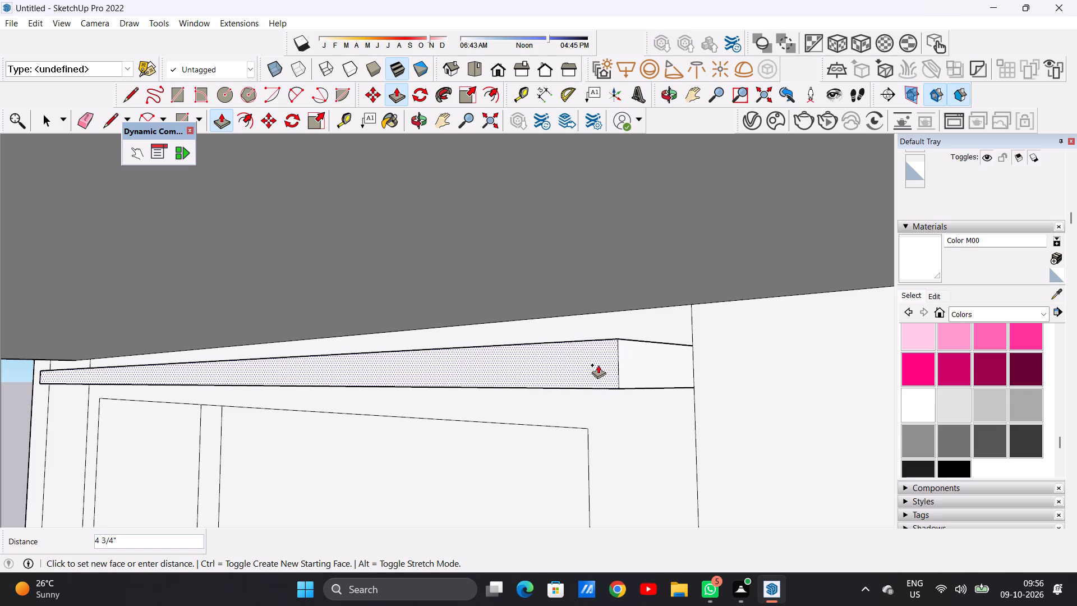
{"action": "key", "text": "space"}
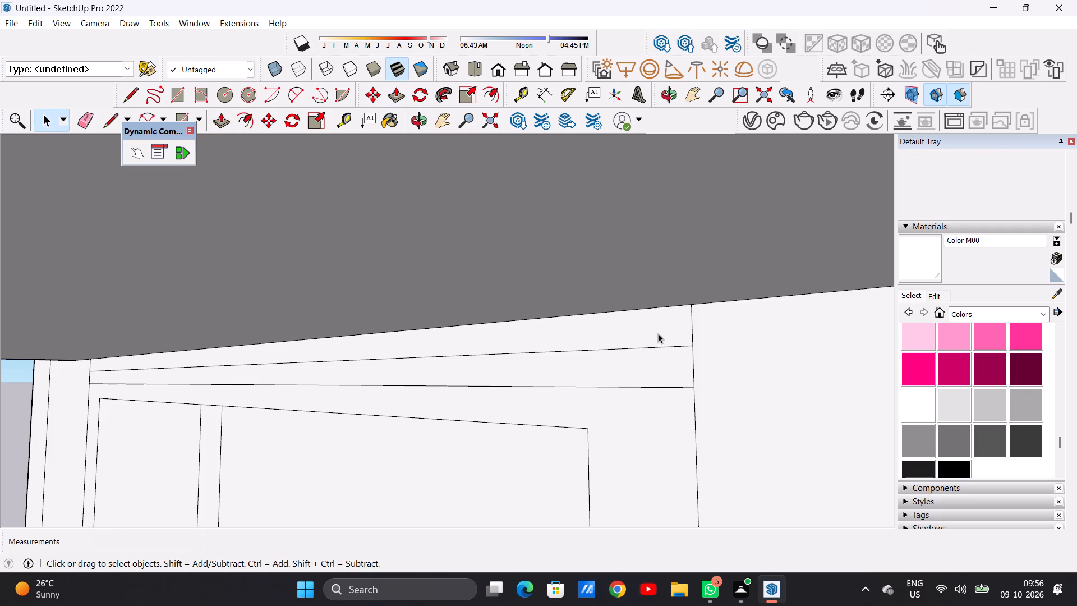
Extrude the upper trim band outward by about 3 9/16" beneath the canopy of the shorter tower's lower balcony.
{"action": "key", "text": "p"}
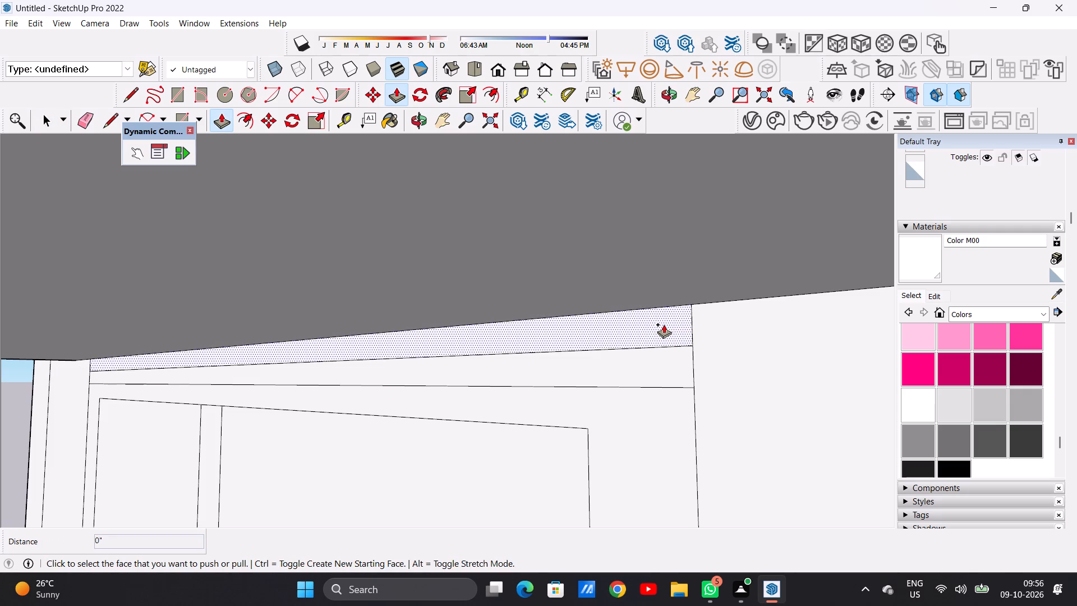
{"action": "left_click", "coordinate": [664, 324]}
{"action": "left_click", "coordinate": [608, 320]}
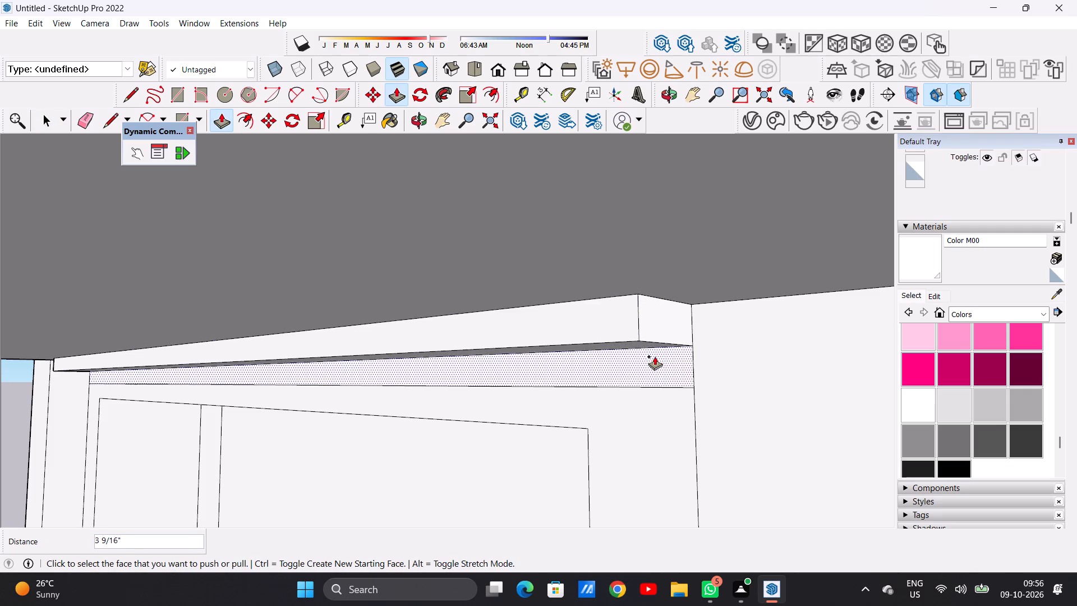
Extrude the lower trim band above the door frame outward by about 3 9/16", and pull it a further 2 3/4" or so.
{"action": "left_click", "coordinate": [655, 356]}
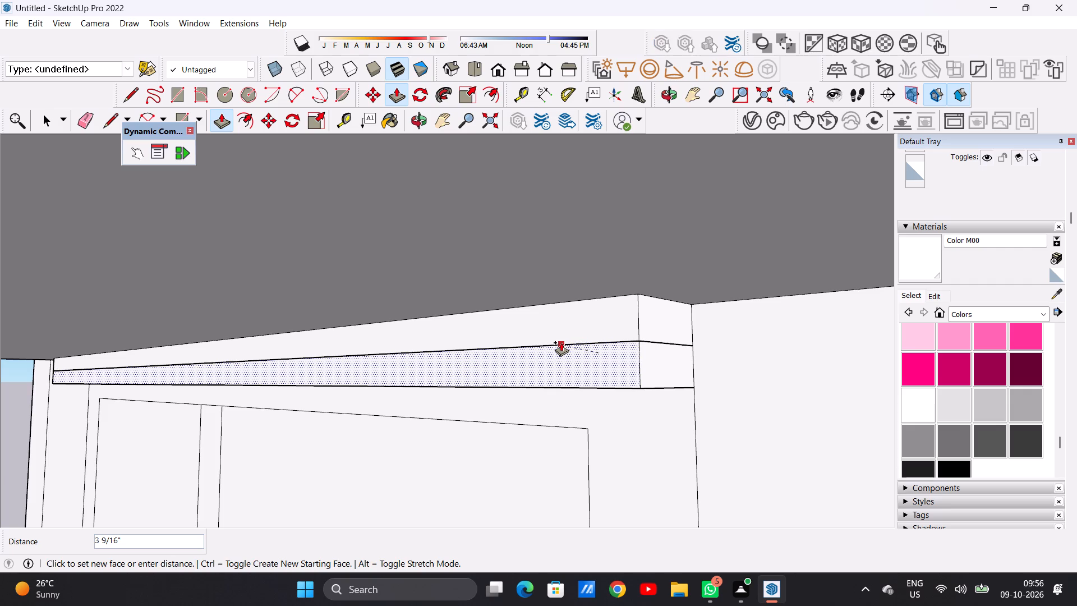
{"action": "left_click", "coordinate": [561, 342]}
{"action": "left_click", "coordinate": [595, 353]}
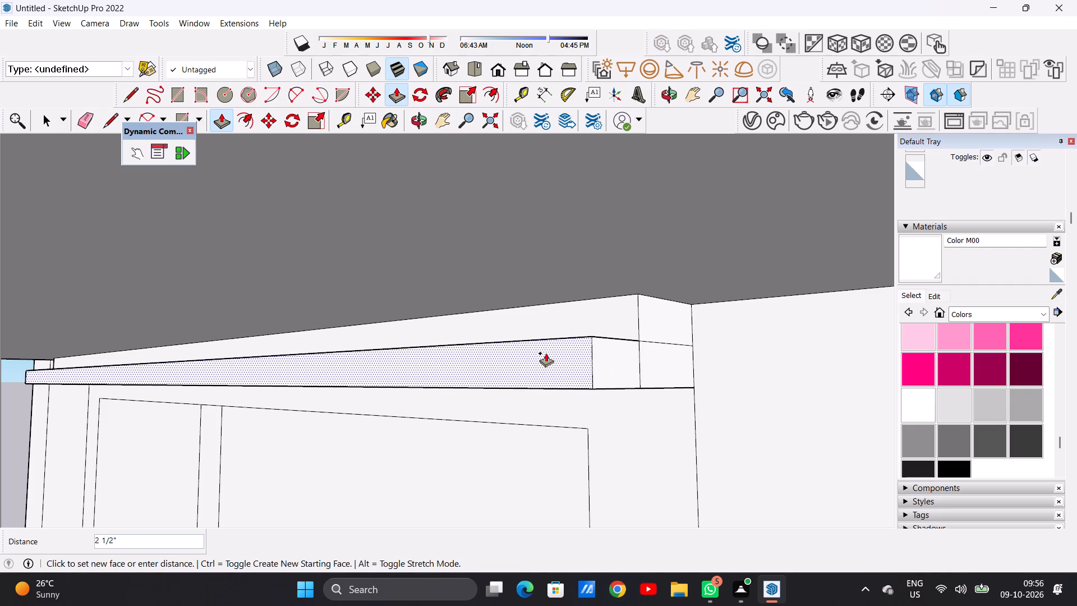
{"action": "left_click", "coordinate": [541, 353]}
Pull the front face of the upper trim band outward by about 15/16", keeping it stepped back from the lower band.
{"action": "scroll", "coordinate": [605, 423], "scroll_direction": "down", "scroll_amount": 11}
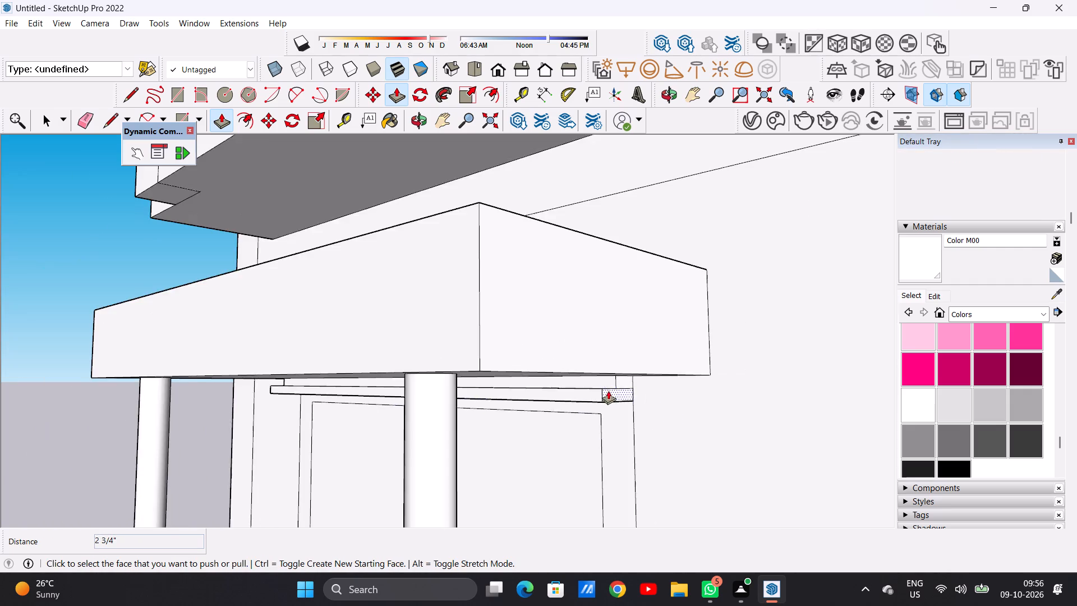
{"action": "scroll", "coordinate": [608, 391], "scroll_direction": "down", "scroll_amount": 7}
{"action": "middle_click_drag", "start_coordinate": [613, 429], "coordinate": [545, 448]}
{"action": "scroll", "coordinate": [584, 400], "scroll_direction": "up", "scroll_amount": 17}
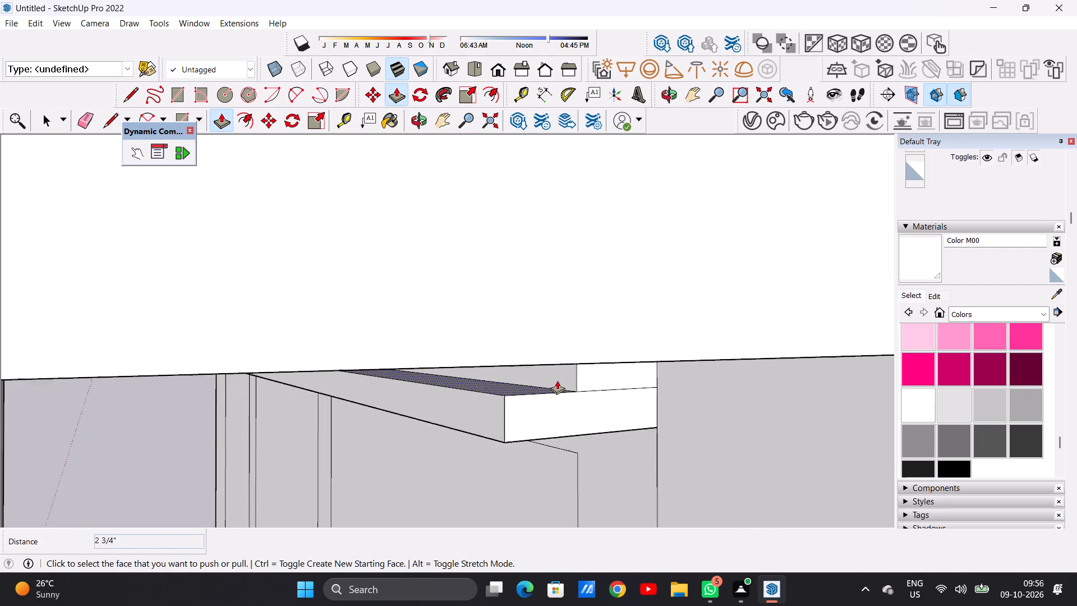
{"action": "scroll", "coordinate": [557, 380], "scroll_direction": "up", "scroll_amount": 7}
{"action": "left_click", "coordinate": [562, 374]}
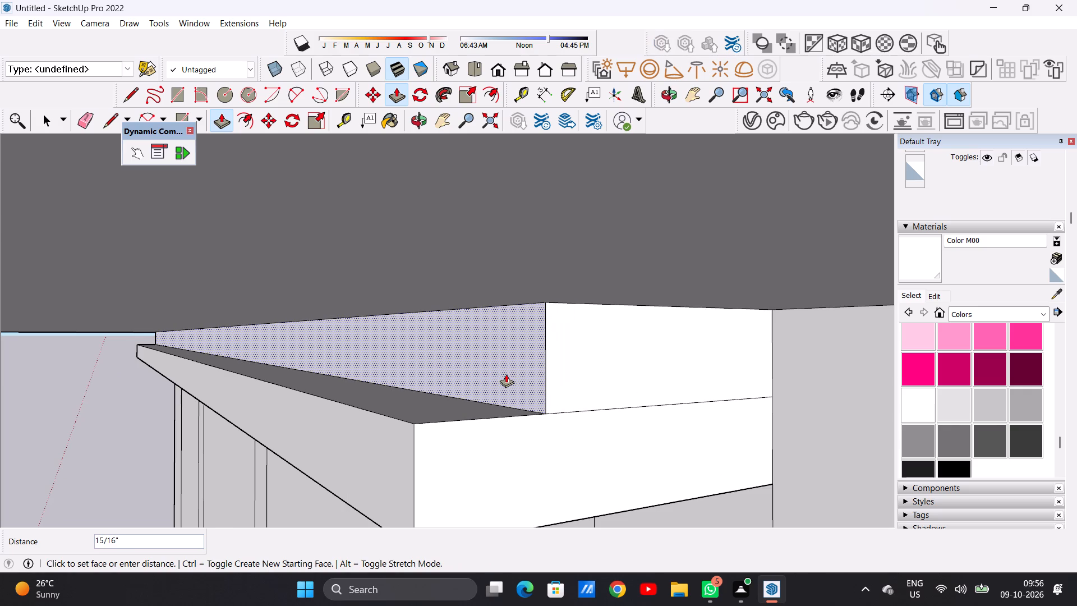
{"action": "left_click", "coordinate": [506, 374]}
{"action": "key", "text": "space"}
Examine the trim and balconies on the towers in the front view.
{"action": "scroll", "coordinate": [587, 440], "scroll_direction": "down", "scroll_amount": 9}
{"action": "scroll", "coordinate": [597, 415], "scroll_direction": "up", "scroll_amount": 1}
{"action": "scroll", "coordinate": [597, 415], "scroll_direction": "down", "scroll_amount": 4}
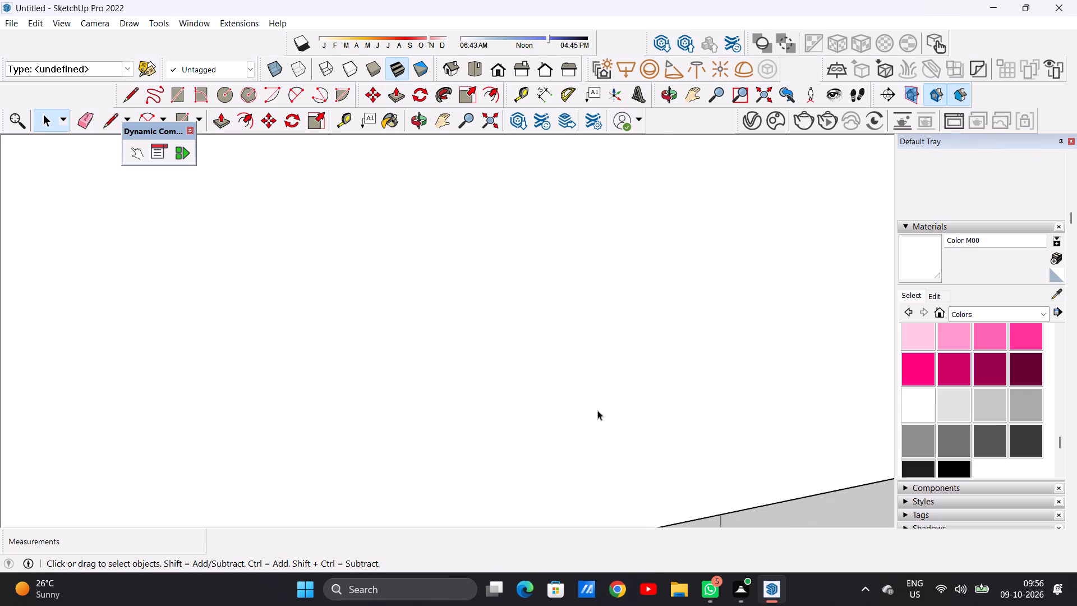
{"action": "scroll", "coordinate": [597, 410], "scroll_direction": "down", "scroll_amount": 8}
{"action": "left_click", "coordinate": [492, 69]}
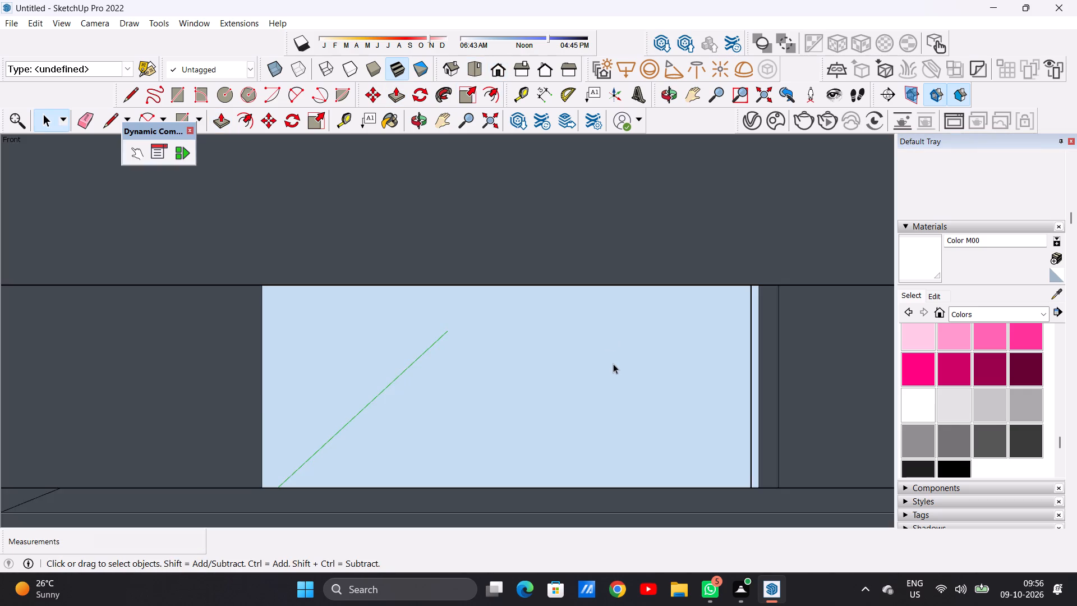
{"action": "scroll", "coordinate": [613, 364], "scroll_direction": "down", "scroll_amount": 20}
{"action": "scroll", "coordinate": [613, 364], "scroll_direction": "down", "scroll_amount": 20}
{"action": "scroll", "coordinate": [613, 364], "scroll_direction": "down", "scroll_amount": 3}
{"action": "scroll", "coordinate": [538, 322], "scroll_direction": "up", "scroll_amount": 3}
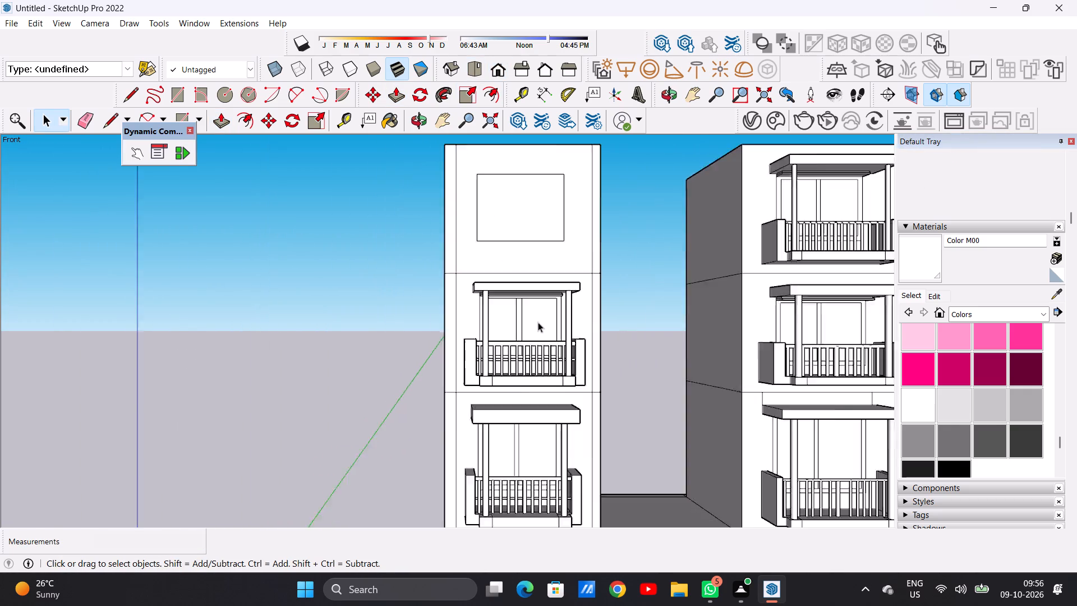
{"action": "scroll", "coordinate": [538, 322], "scroll_direction": "up", "scroll_amount": 20}
{"action": "scroll", "coordinate": [576, 325], "scroll_direction": "down", "scroll_amount": 14}
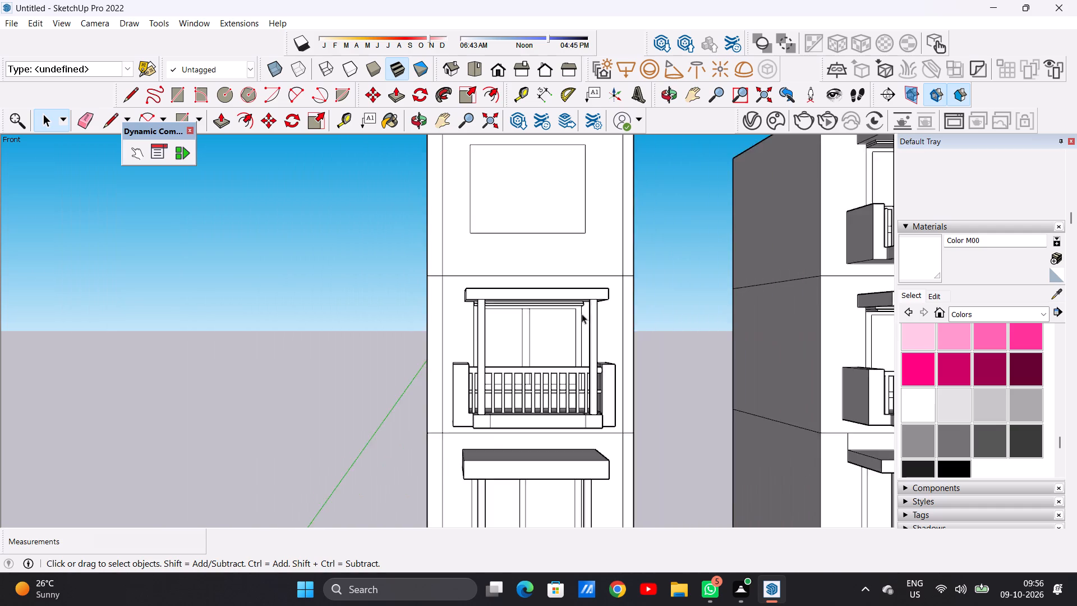
{"action": "scroll", "coordinate": [582, 314], "scroll_direction": "down", "scroll_amount": 11}
{"action": "scroll", "coordinate": [567, 389], "scroll_direction": "up", "scroll_amount": 20}
{"action": "scroll", "coordinate": [567, 389], "scroll_direction": "up", "scroll_amount": 1}
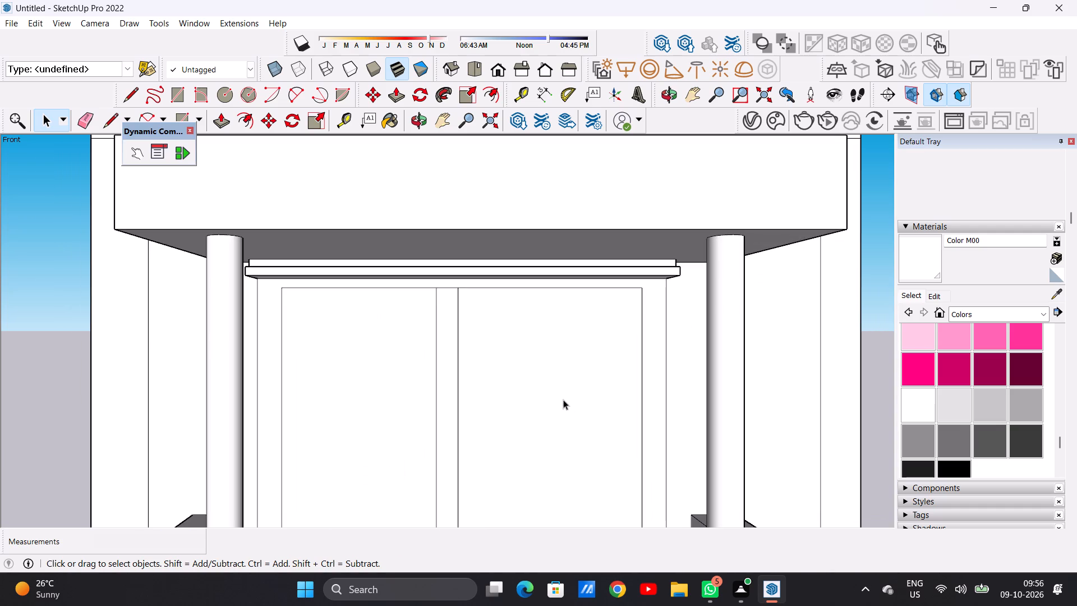
{"action": "scroll", "coordinate": [528, 384], "scroll_direction": "down", "scroll_amount": 20}
{"action": "scroll", "coordinate": [528, 384], "scroll_direction": "down", "scroll_amount": 8}
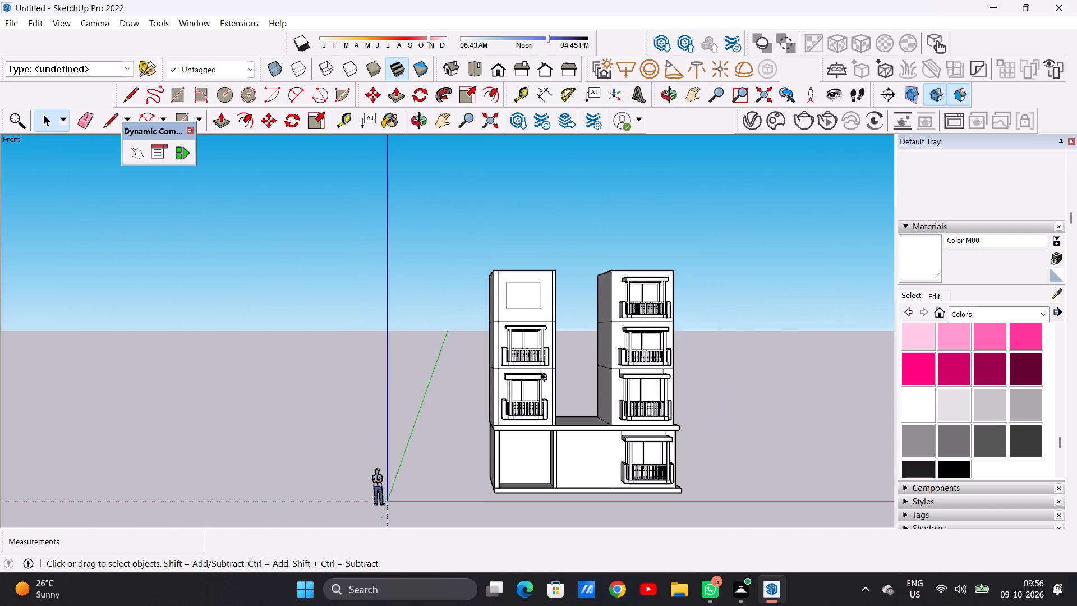
Offset the plain rectangle on the top storey without a balcony inward by about 3" to form a frame.
{"action": "scroll", "coordinate": [585, 351], "scroll_direction": "up", "scroll_amount": 6}
{"action": "scroll", "coordinate": [524, 316], "scroll_direction": "up", "scroll_amount": 6}
{"action": "scroll", "coordinate": [506, 216], "scroll_direction": "down", "scroll_amount": 6}
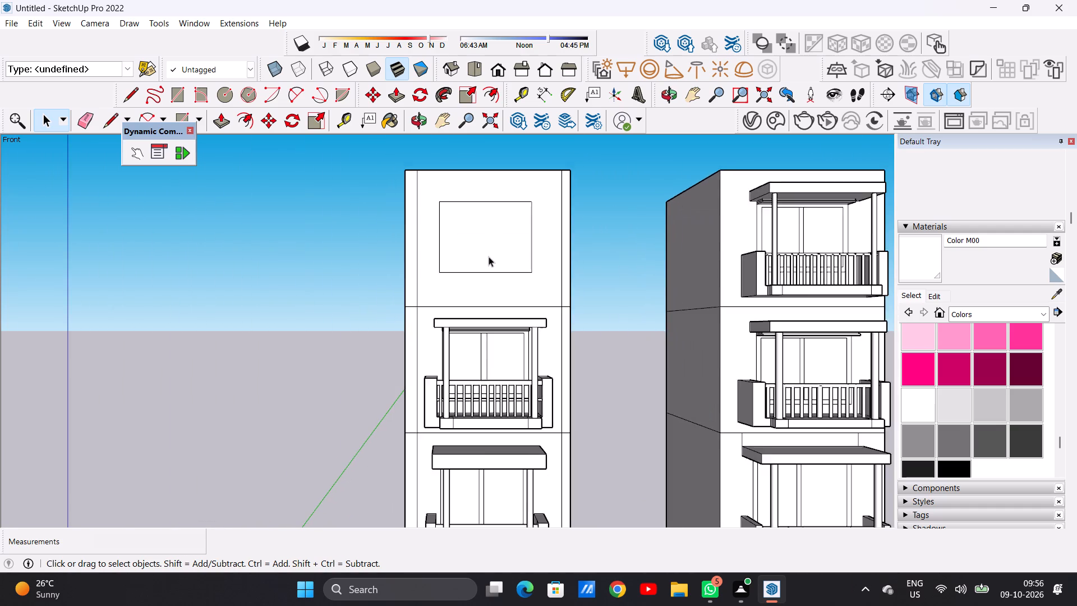
{"action": "scroll", "coordinate": [489, 256], "scroll_direction": "down", "scroll_amount": 2}
{"action": "scroll", "coordinate": [503, 207], "scroll_direction": "up", "scroll_amount": 13}
{"action": "scroll", "coordinate": [481, 278], "scroll_direction": "up", "scroll_amount": 1}
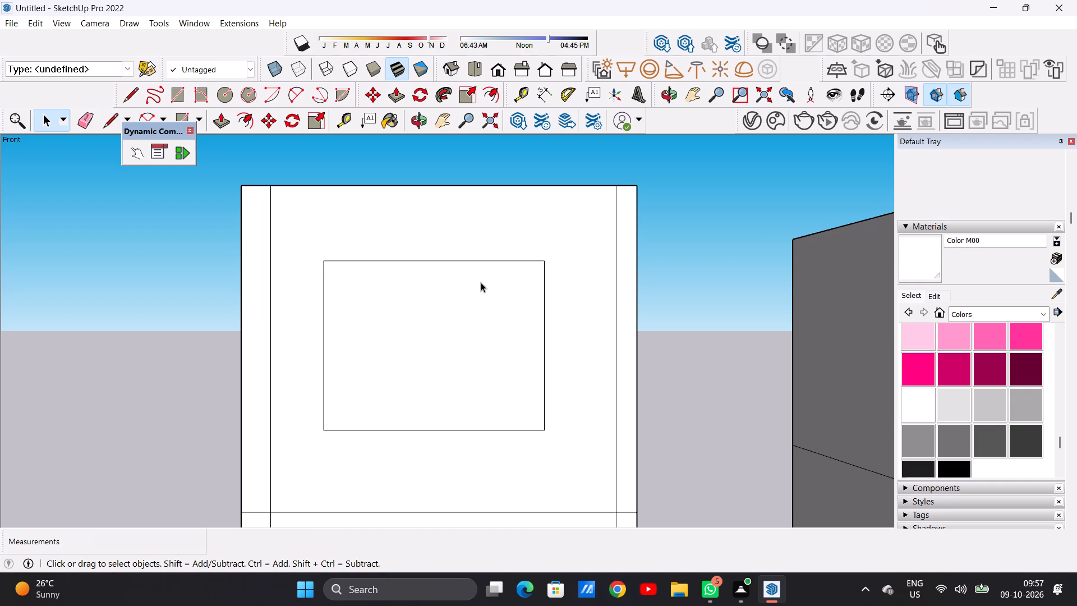
{"action": "type", "text": "OF"}
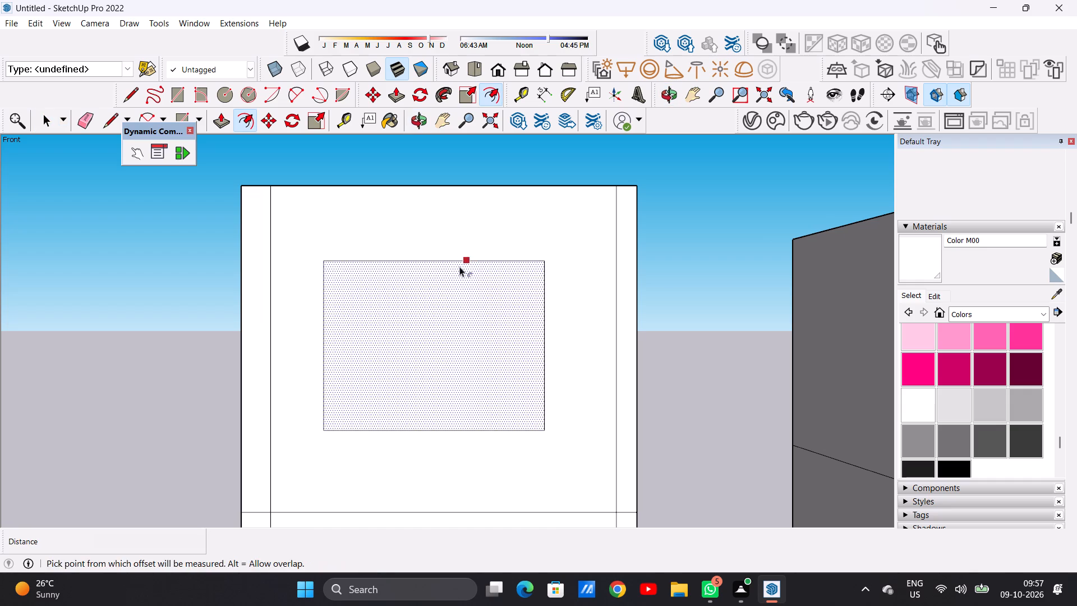
{"action": "left_click", "coordinate": [478, 273]}
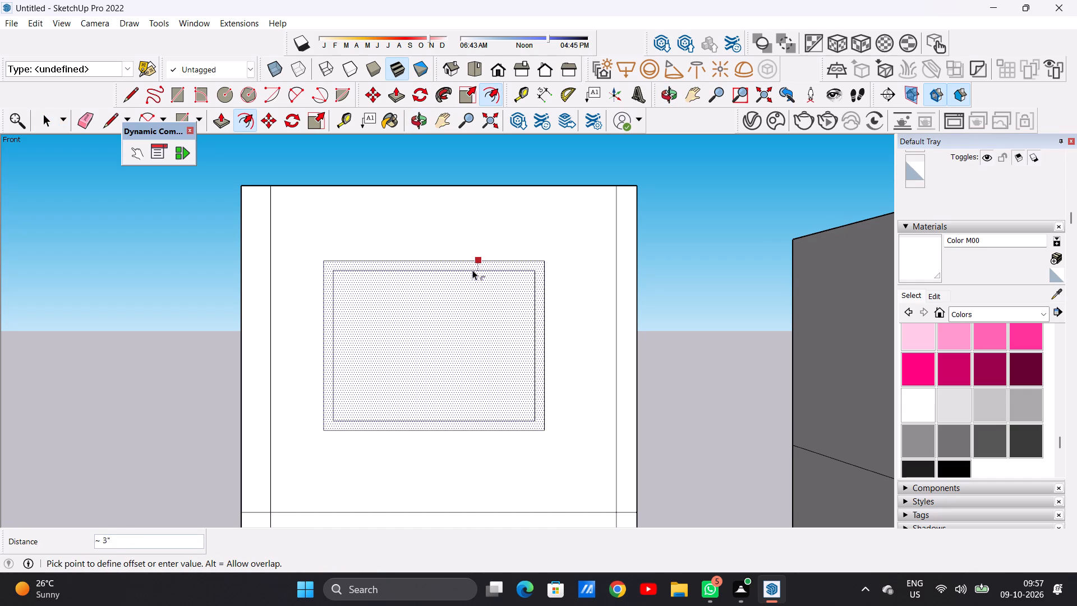
{"action": "left_click", "coordinate": [472, 270]}
{"action": "key", "text": "space"}
{"action": "key", "text": "space"}
{"action": "key", "text": "space"}
{"action": "key", "text": "space"}
{"action": "key", "text": "space"}
{"action": "key", "text": "space"}
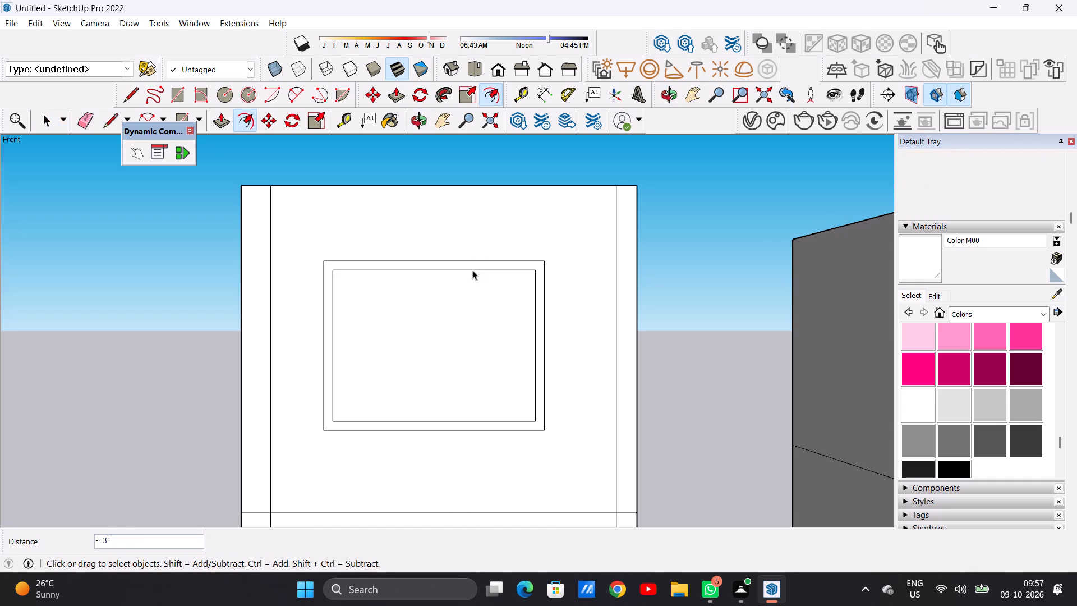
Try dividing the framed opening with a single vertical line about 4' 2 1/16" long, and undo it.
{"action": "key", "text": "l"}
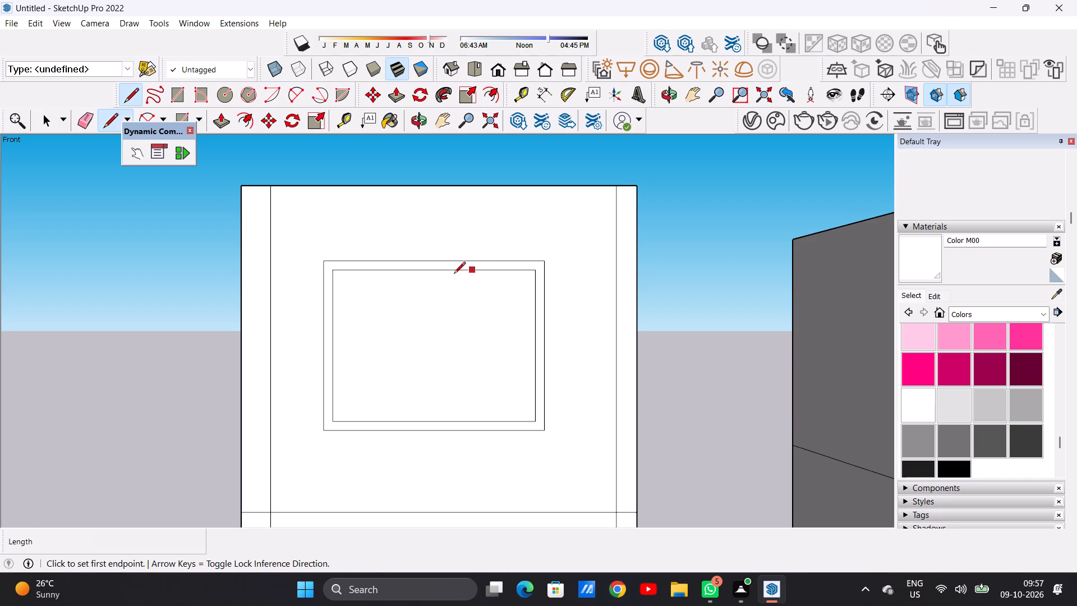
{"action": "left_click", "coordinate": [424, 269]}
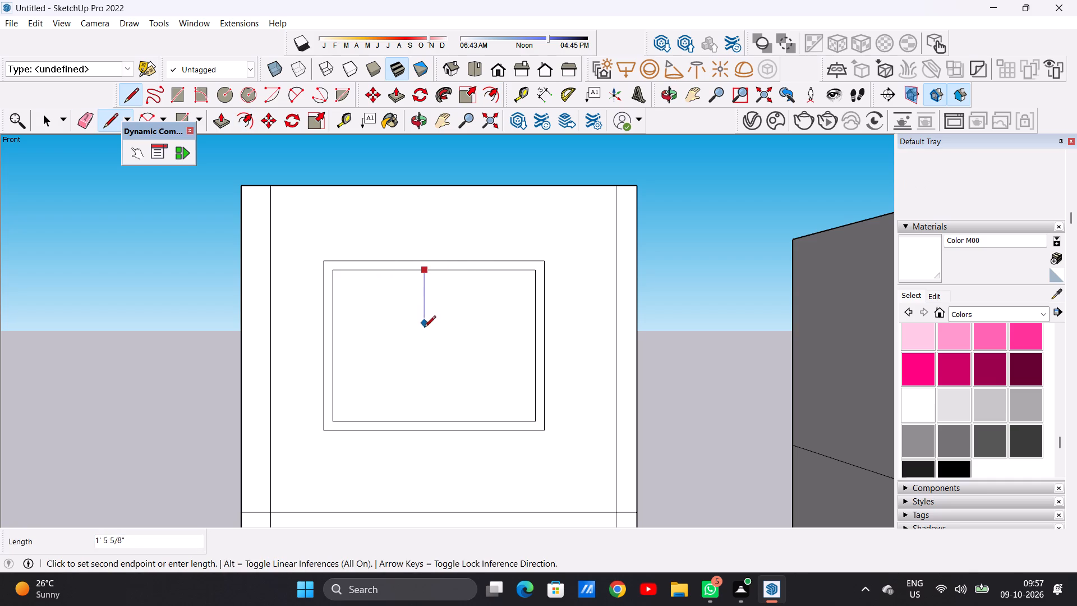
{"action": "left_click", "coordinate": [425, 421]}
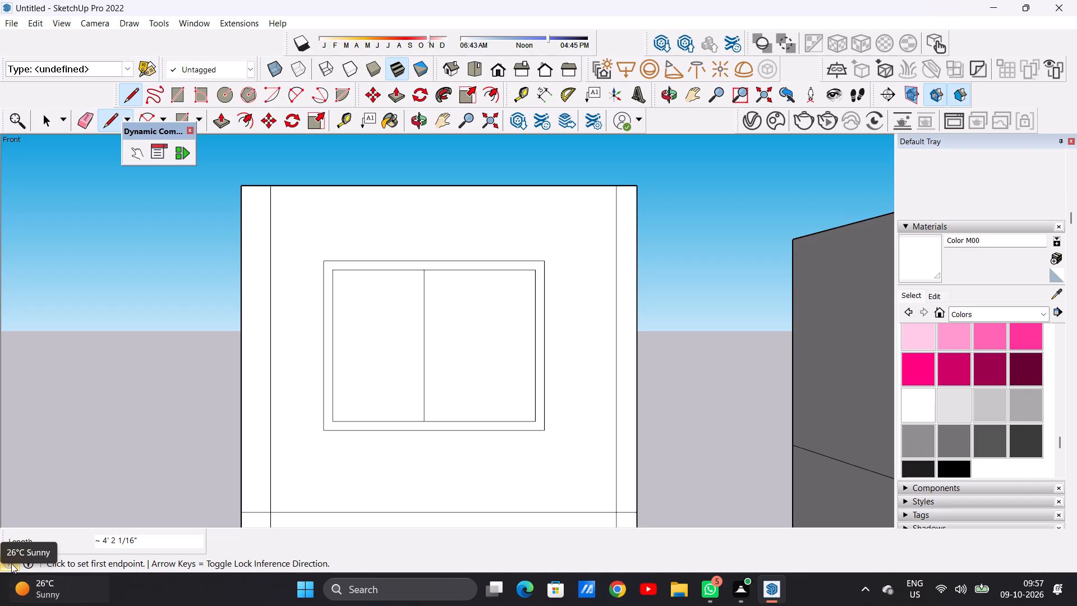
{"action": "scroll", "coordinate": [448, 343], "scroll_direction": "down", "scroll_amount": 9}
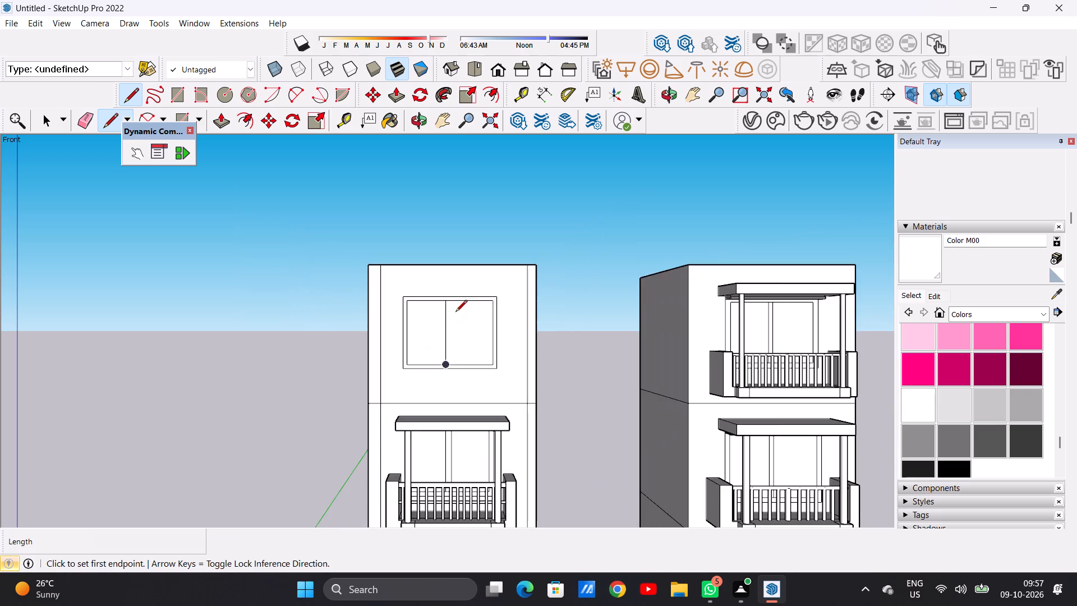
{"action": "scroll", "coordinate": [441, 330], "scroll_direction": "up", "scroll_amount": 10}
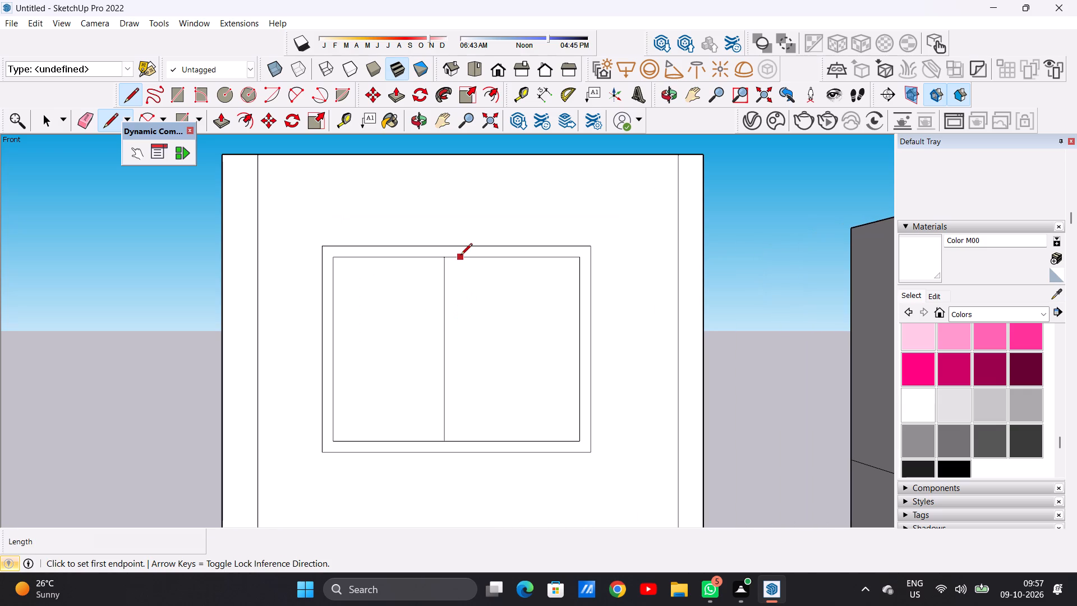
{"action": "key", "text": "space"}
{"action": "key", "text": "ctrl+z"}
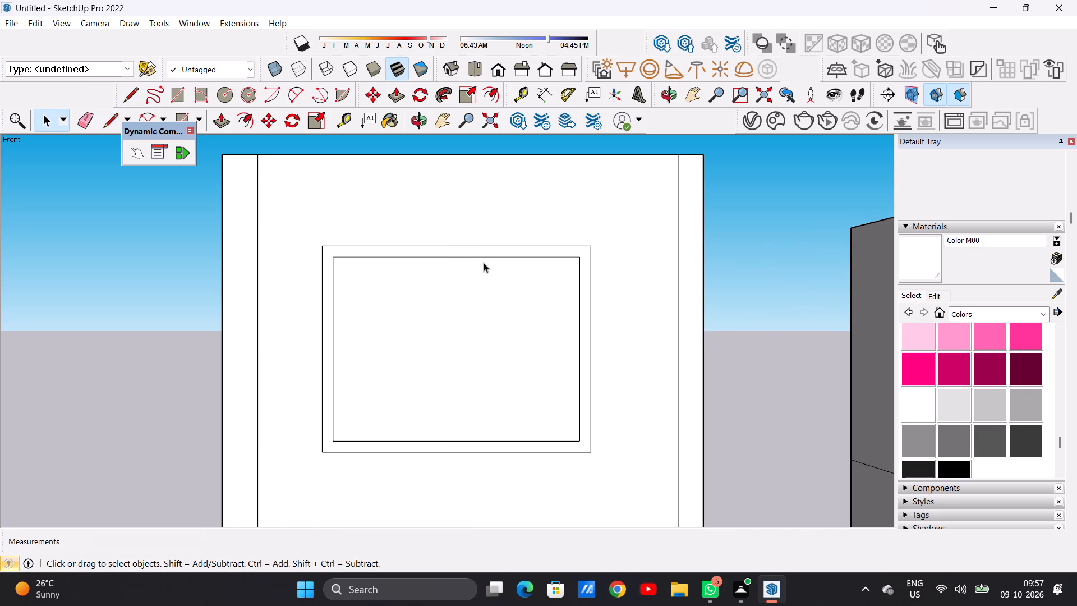
Draw two closely spaced vertical lines, each about 4' 2 1/16" long, down the middle of the inner frame as a mullion.
{"action": "key", "text": "l"}
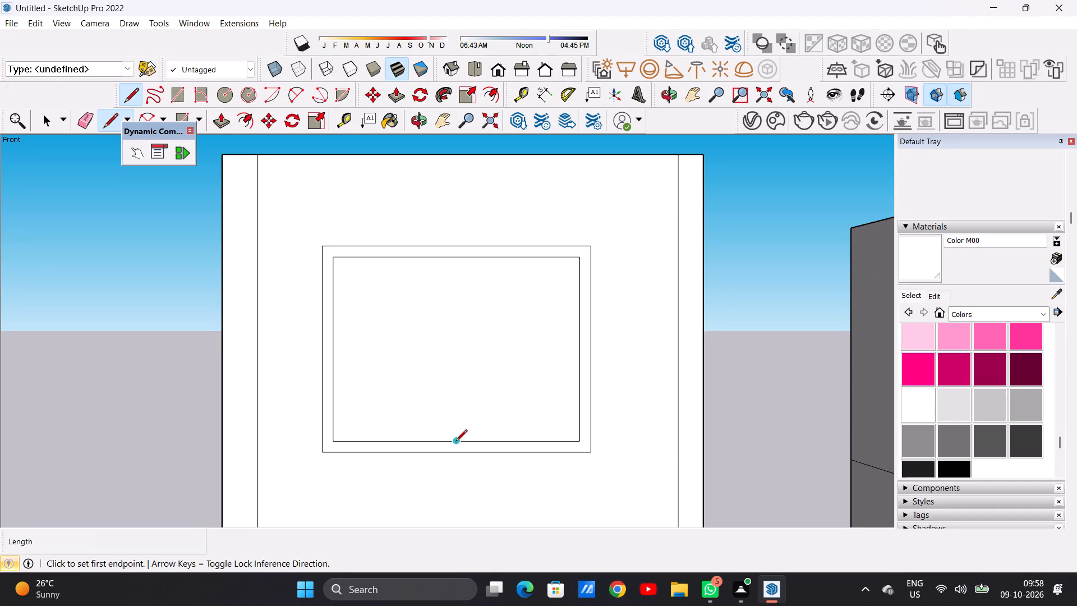
{"action": "left_click", "coordinate": [468, 442]}
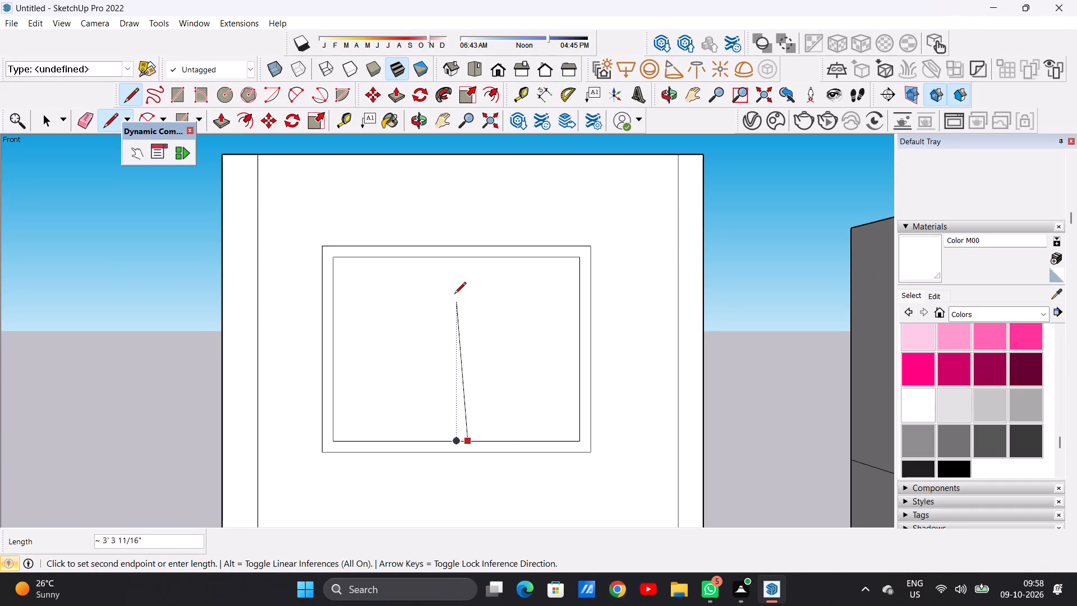
{"action": "left_click", "coordinate": [470, 256]}
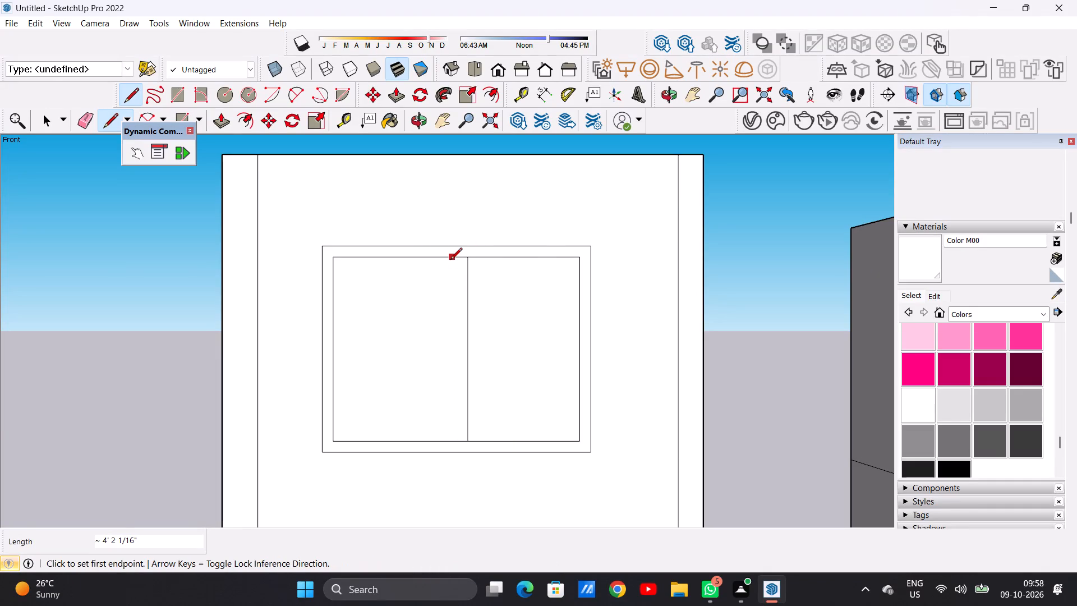
{"action": "left_click", "coordinate": [450, 259]}
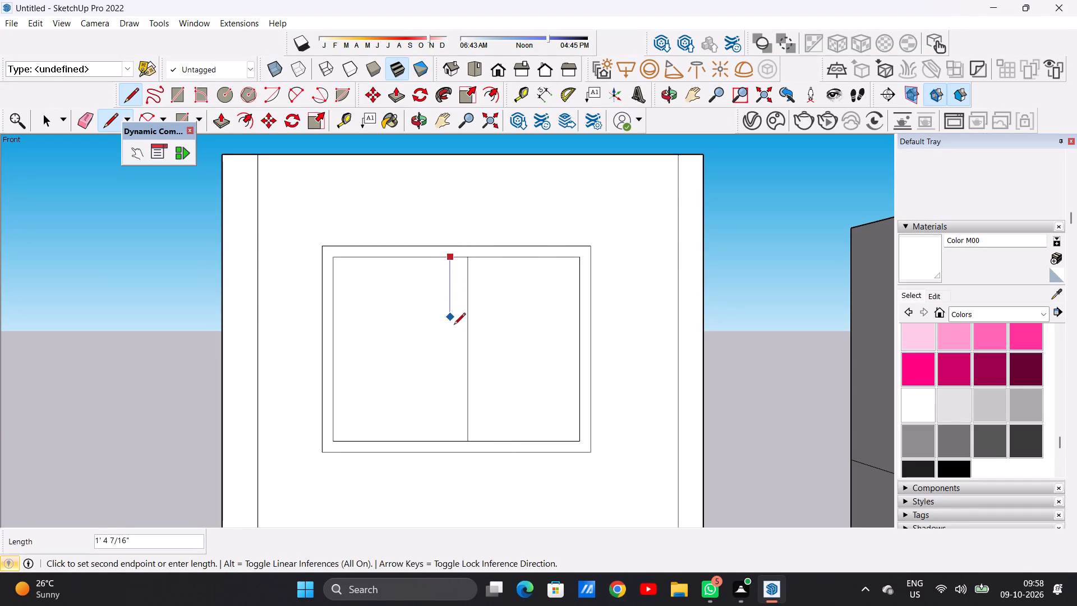
{"action": "left_click", "coordinate": [450, 438]}
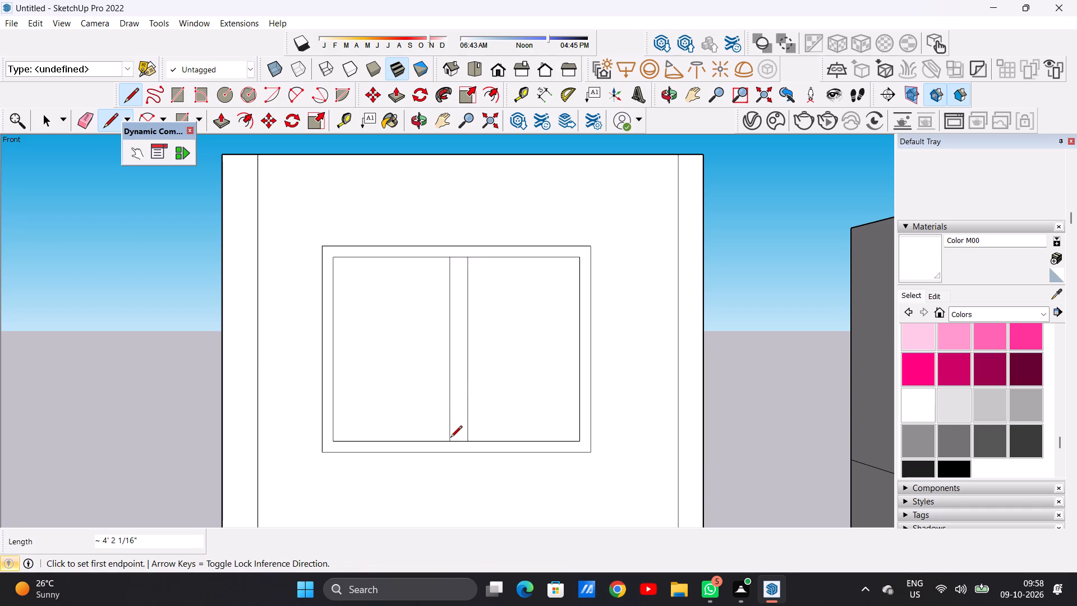
{"action": "key", "text": "space"}
Draw a balcony outline around the frame's lower part, about 7' 9 7/8" wide, with side returns about 1' 1 3/8" and 7 11/16" long.
{"action": "scroll", "coordinate": [502, 310], "scroll_direction": "down", "scroll_amount": 20}
{"action": "scroll", "coordinate": [521, 328], "scroll_direction": "up", "scroll_amount": 2}
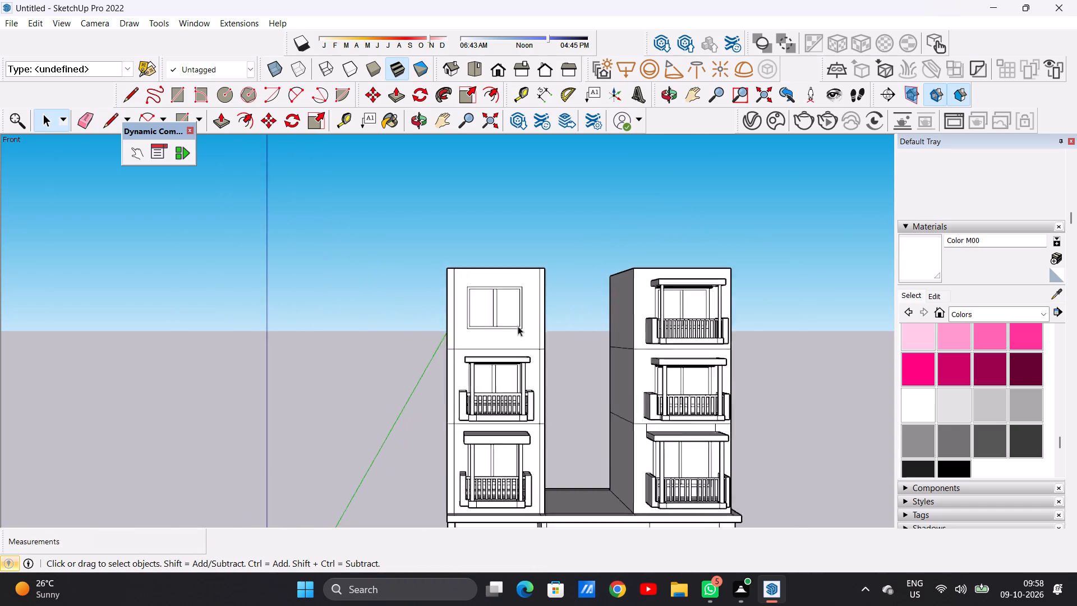
{"action": "scroll", "coordinate": [518, 326], "scroll_direction": "up", "scroll_amount": 12}
{"action": "key", "text": "l"}
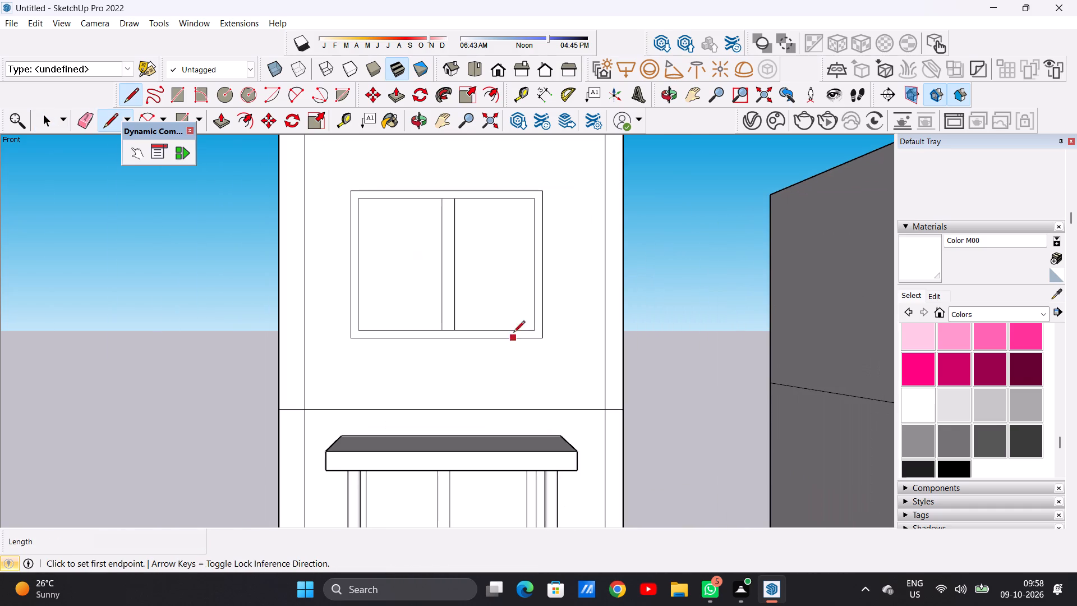
{"action": "left_click", "coordinate": [542, 294]}
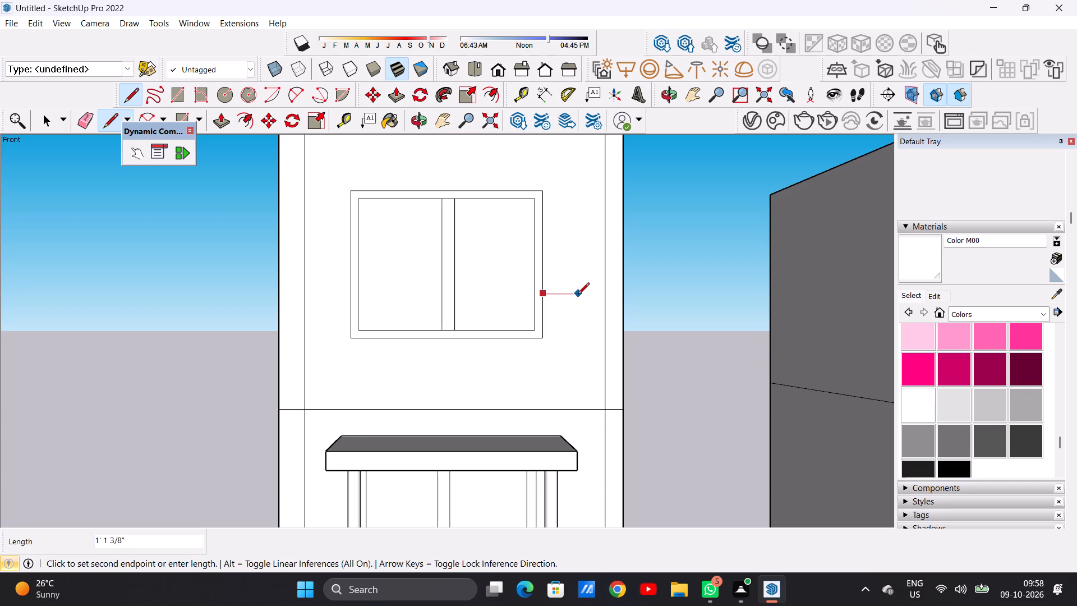
{"action": "left_click", "coordinate": [578, 295]}
{"action": "left_click", "coordinate": [574, 390]}
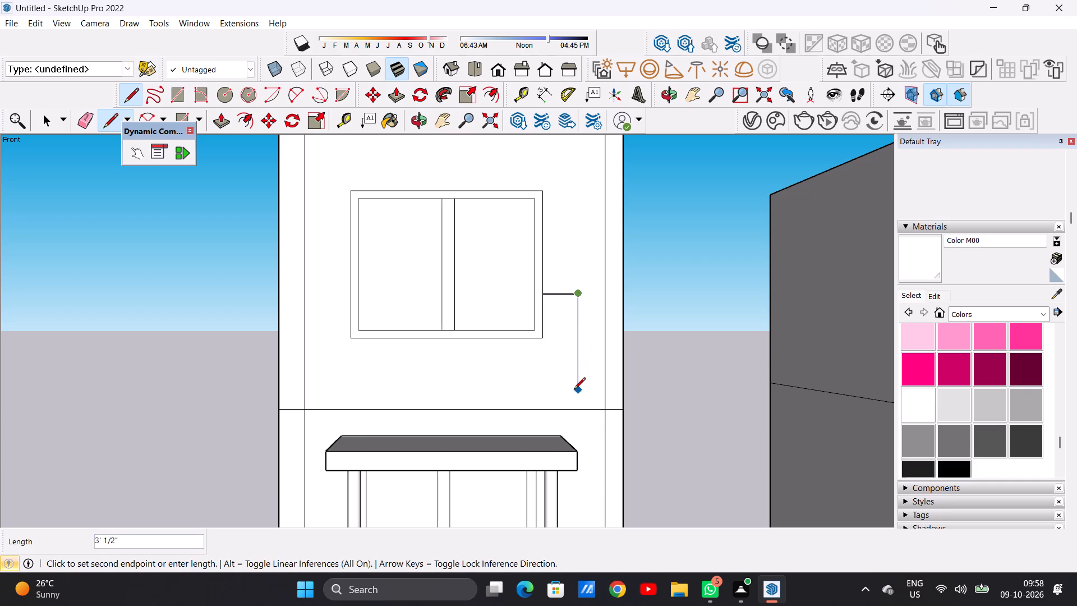
{"action": "left_click", "coordinate": [330, 386]}
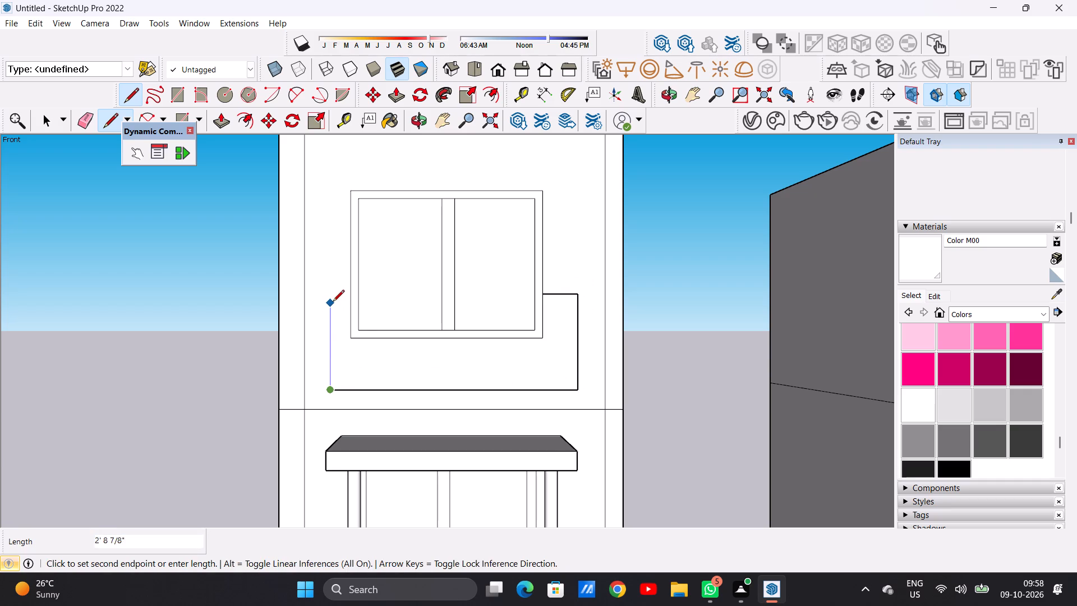
{"action": "left_click", "coordinate": [330, 295]}
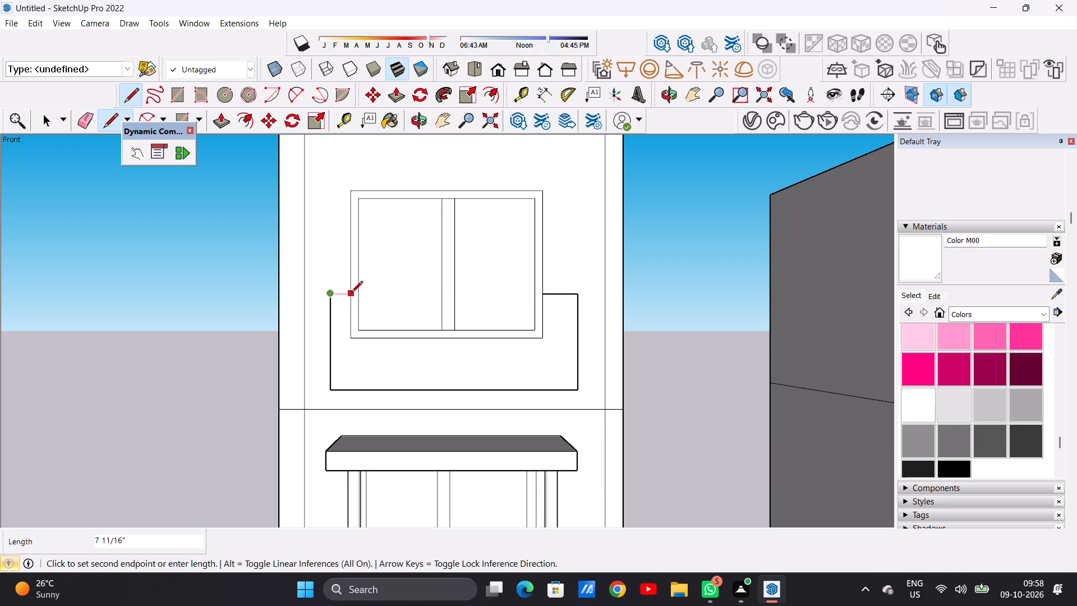
{"action": "left_click", "coordinate": [347, 294]}
{"action": "key", "text": "space"}
{"action": "scroll", "coordinate": [467, 261], "scroll_direction": "down", "scroll_amount": 12}
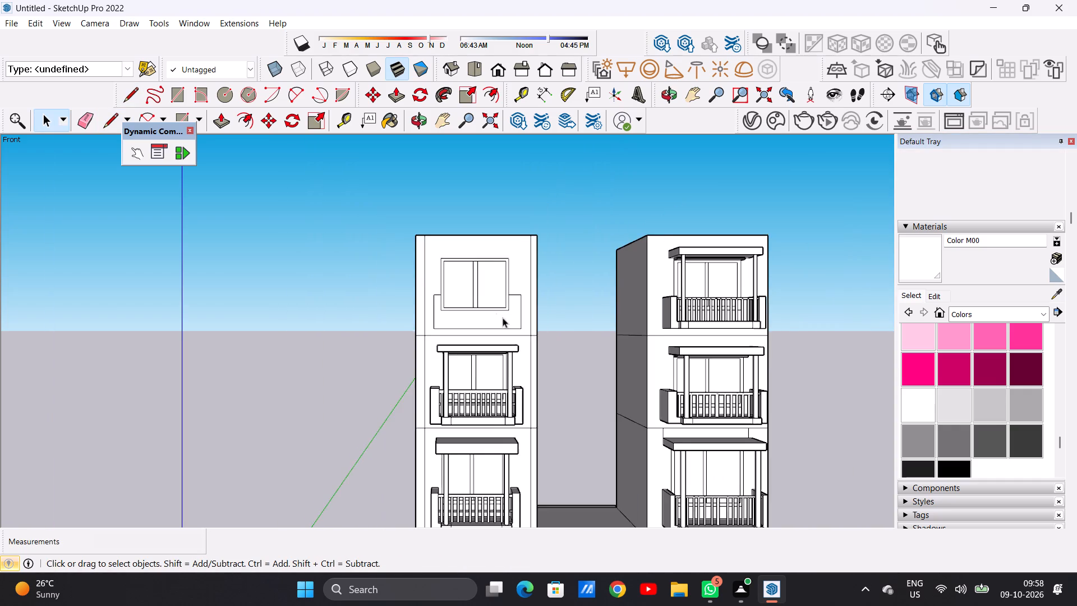
{"action": "scroll", "coordinate": [484, 308], "scroll_direction": "up", "scroll_amount": 15}
{"action": "scroll", "coordinate": [492, 316], "scroll_direction": "down", "scroll_amount": 5}
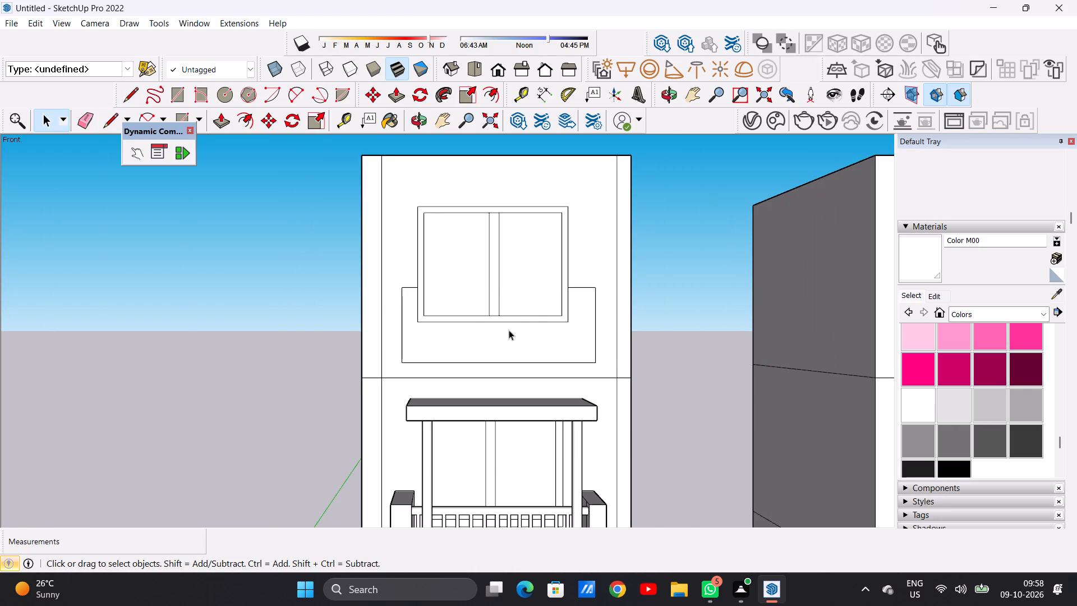
Examine the balcony outline around the top-storey frame from several angles, comparing it with the balcony below.
{"action": "scroll", "coordinate": [555, 336], "scroll_direction": "up", "scroll_amount": 1}
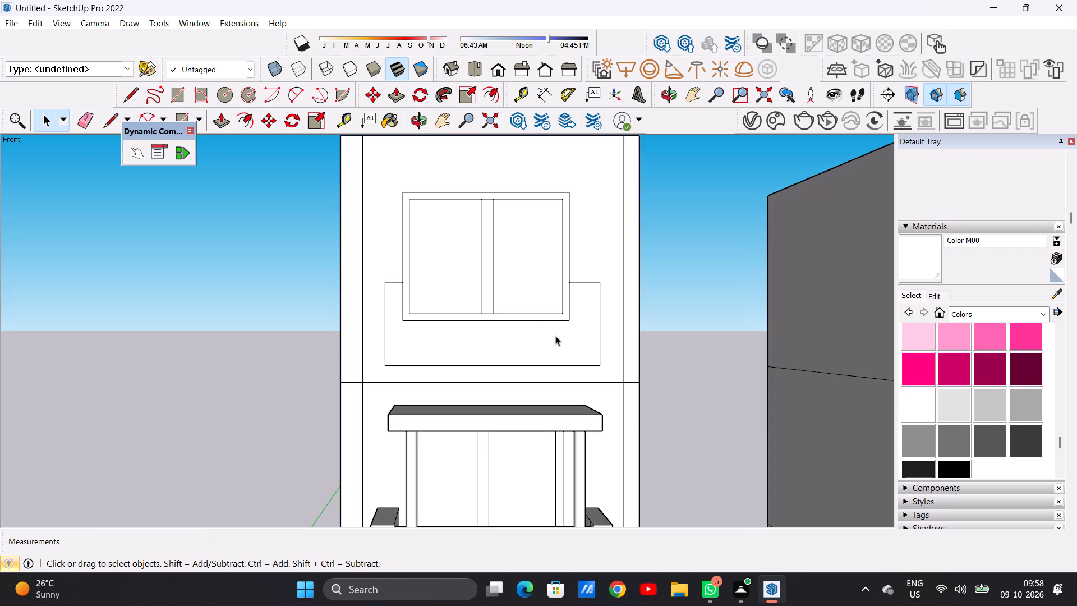
{"action": "scroll", "coordinate": [554, 315], "scroll_direction": "down", "scroll_amount": 4}
{"action": "middle_click_drag", "start_coordinate": [567, 329], "coordinate": [500, 326]}
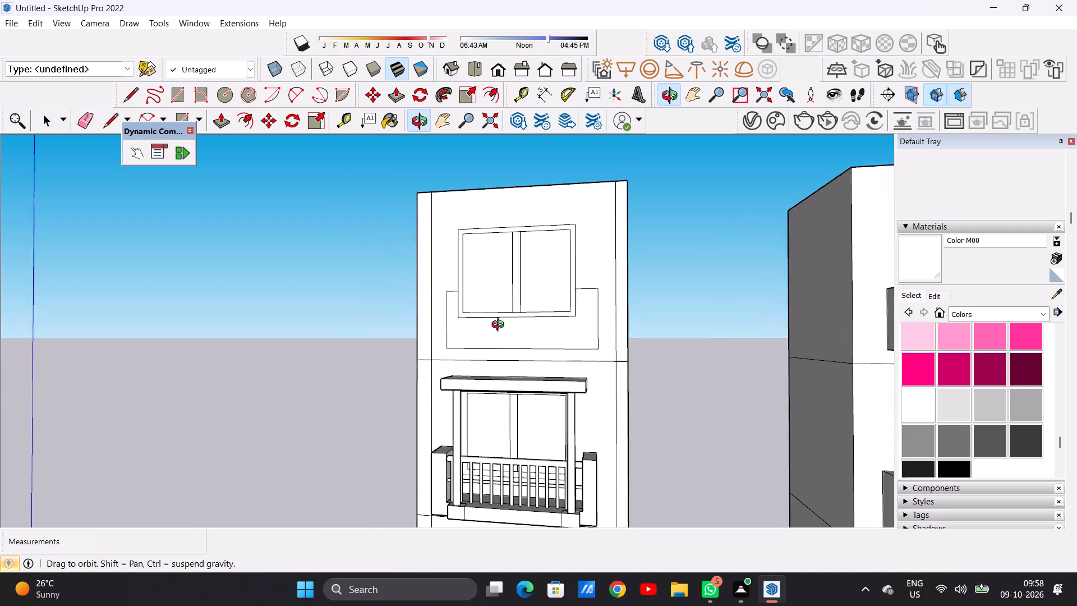
{"action": "middle_click_drag", "start_coordinate": [500, 326], "coordinate": [649, 320]}
{"action": "scroll", "coordinate": [425, 294], "scroll_direction": "up", "scroll_amount": 13}
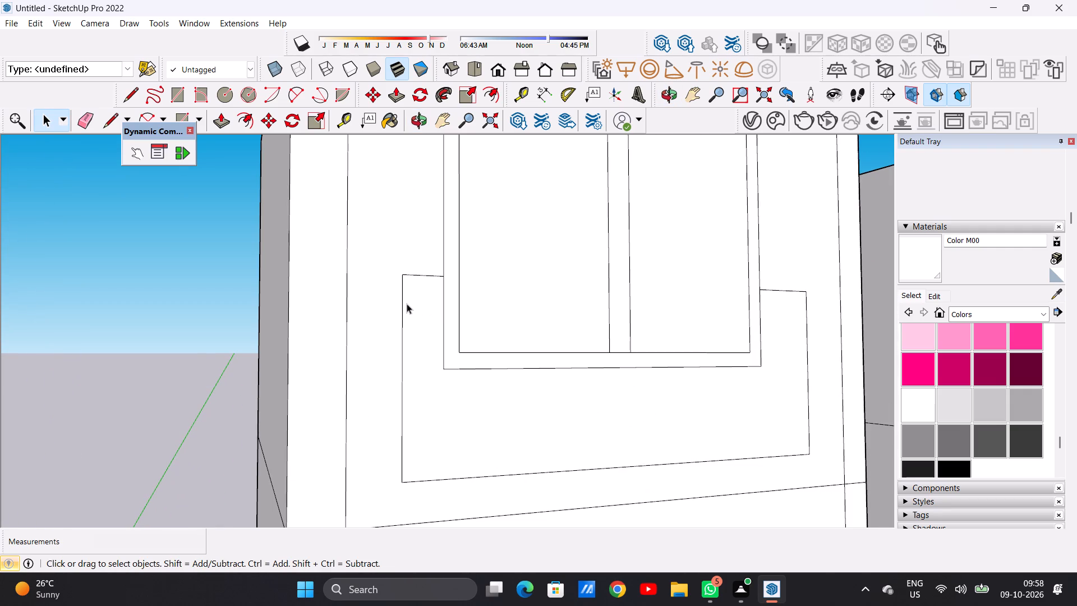
{"action": "scroll", "coordinate": [427, 309], "scroll_direction": "down", "scroll_amount": 12}
{"action": "middle_click_drag", "start_coordinate": [425, 332], "coordinate": [388, 322]}
{"action": "middle_click_drag", "start_coordinate": [561, 296], "coordinate": [472, 338]}
{"action": "scroll", "coordinate": [412, 312], "scroll_direction": "up", "scroll_amount": 6}
{"action": "scroll", "coordinate": [438, 331], "scroll_direction": "down", "scroll_amount": 2}
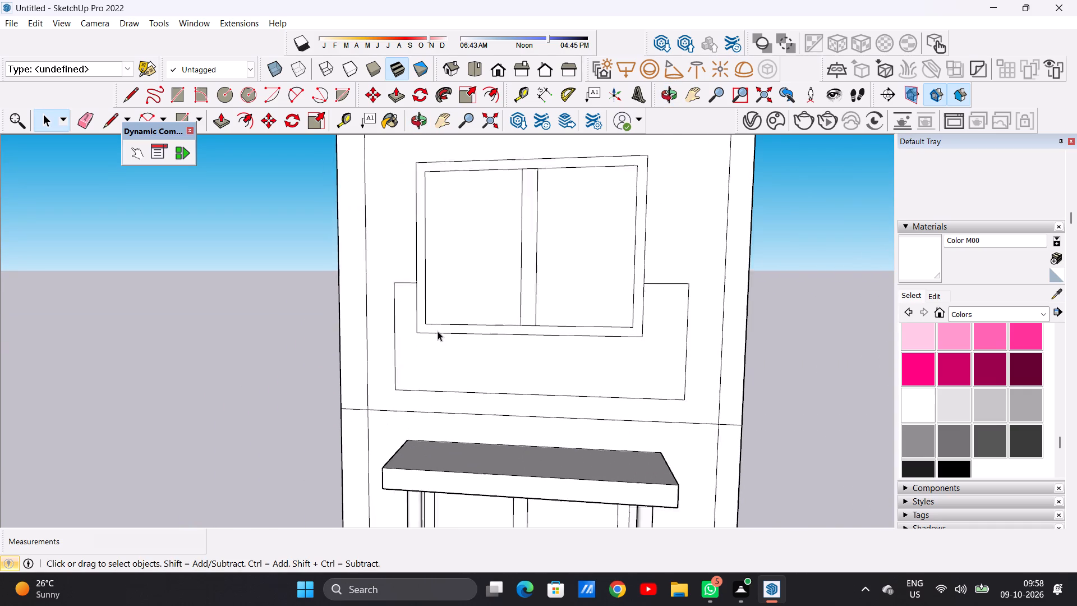
{"action": "scroll", "coordinate": [438, 331], "scroll_direction": "down", "scroll_amount": 2}
{"action": "scroll", "coordinate": [413, 313], "scroll_direction": "up", "scroll_amount": 5}
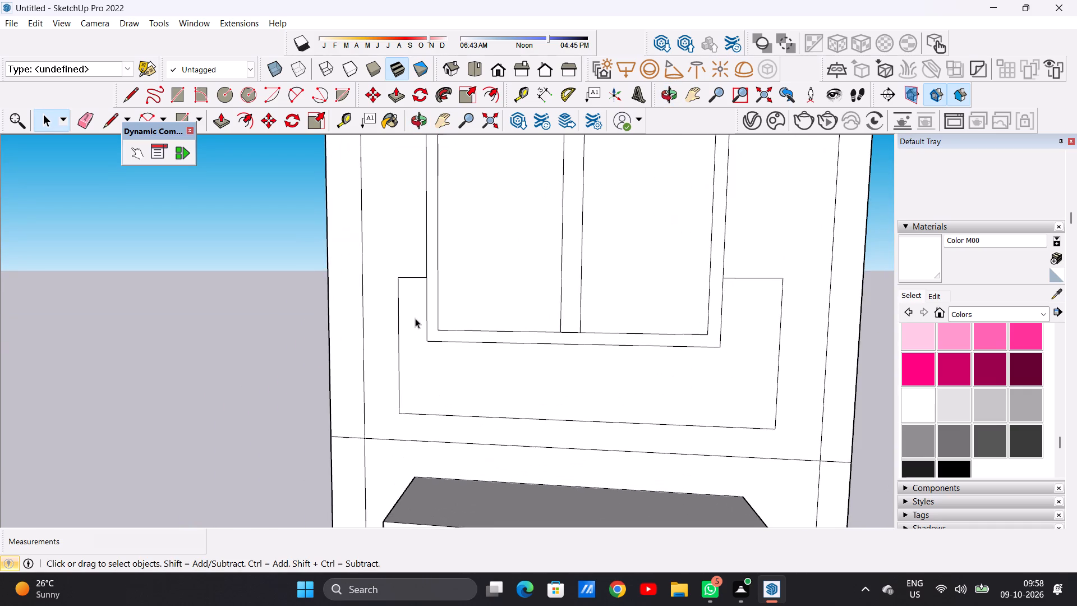
{"action": "scroll", "coordinate": [415, 315], "scroll_direction": "down", "scroll_amount": 7}
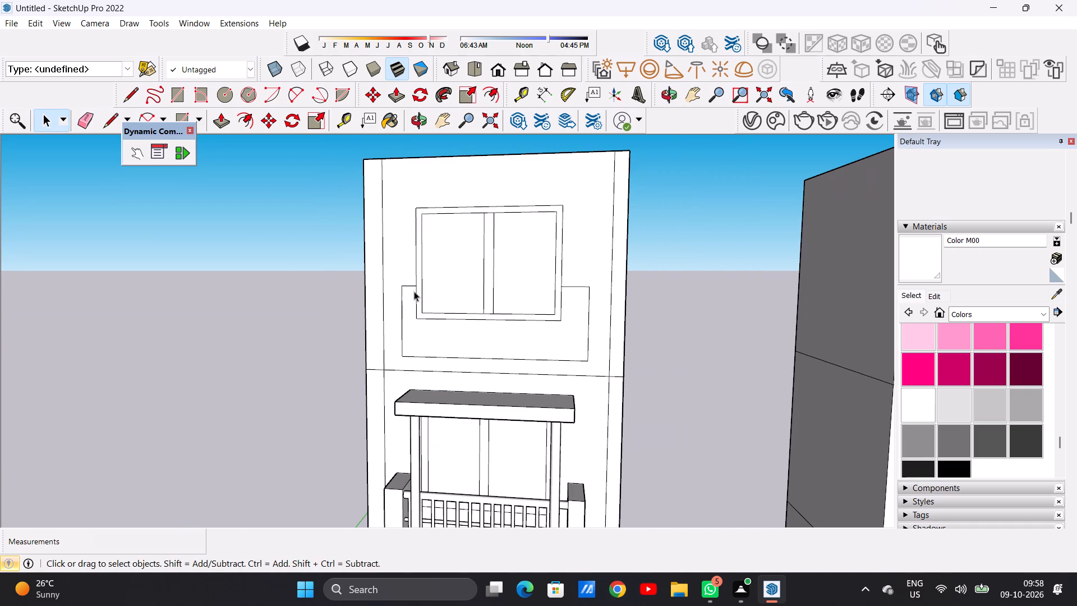
{"action": "scroll", "coordinate": [406, 297], "scroll_direction": "up", "scroll_amount": 8}
{"action": "key", "text": "l"}
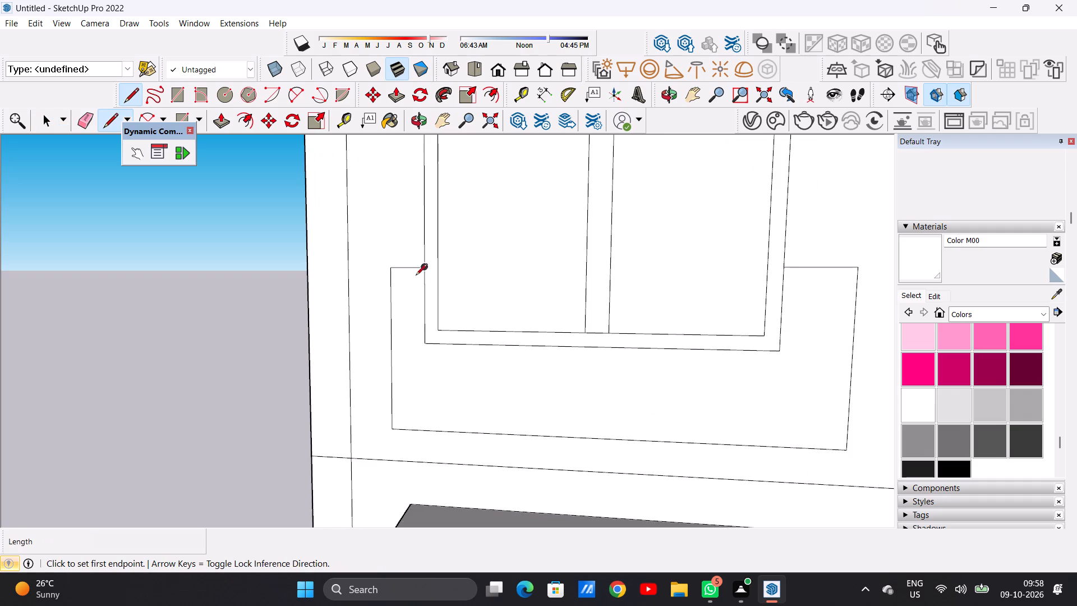
{"action": "scroll", "coordinate": [419, 288], "scroll_direction": "down", "scroll_amount": 4}
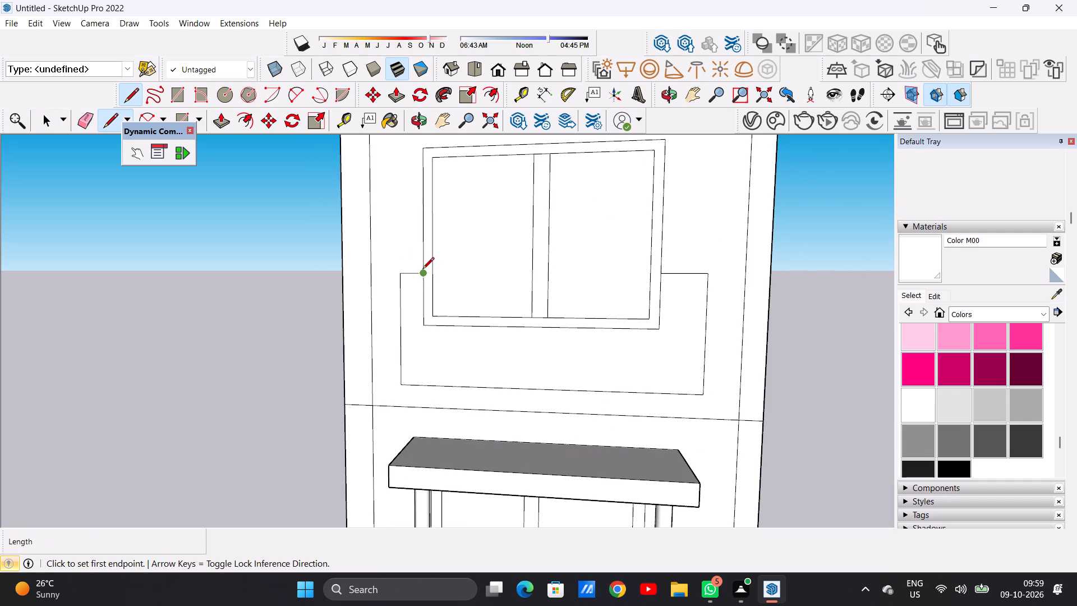
{"action": "key", "text": "space"}
Widen the balcony outline by about 5 3/8" on its narrower side, with a 3' 1/2" high edge, and erase the old side edge.
{"action": "scroll", "coordinate": [398, 348], "scroll_direction": "up", "scroll_amount": 4}
{"action": "scroll", "coordinate": [481, 246], "scroll_direction": "down", "scroll_amount": 7}
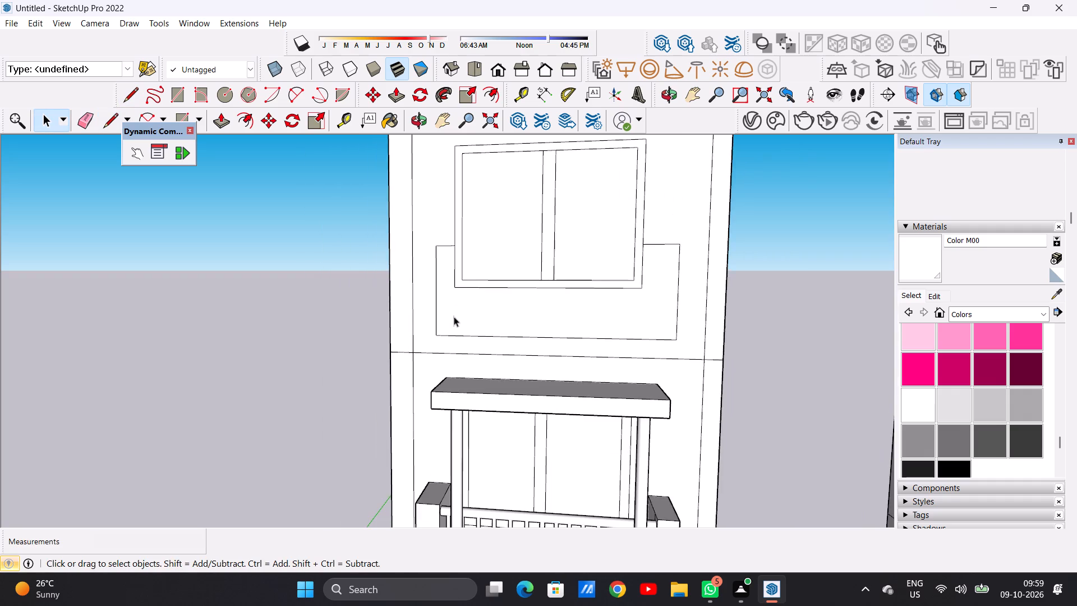
{"action": "middle_click_drag", "start_coordinate": [471, 320], "coordinate": [486, 319]}
{"action": "scroll", "coordinate": [438, 320], "scroll_direction": "up", "scroll_amount": 4}
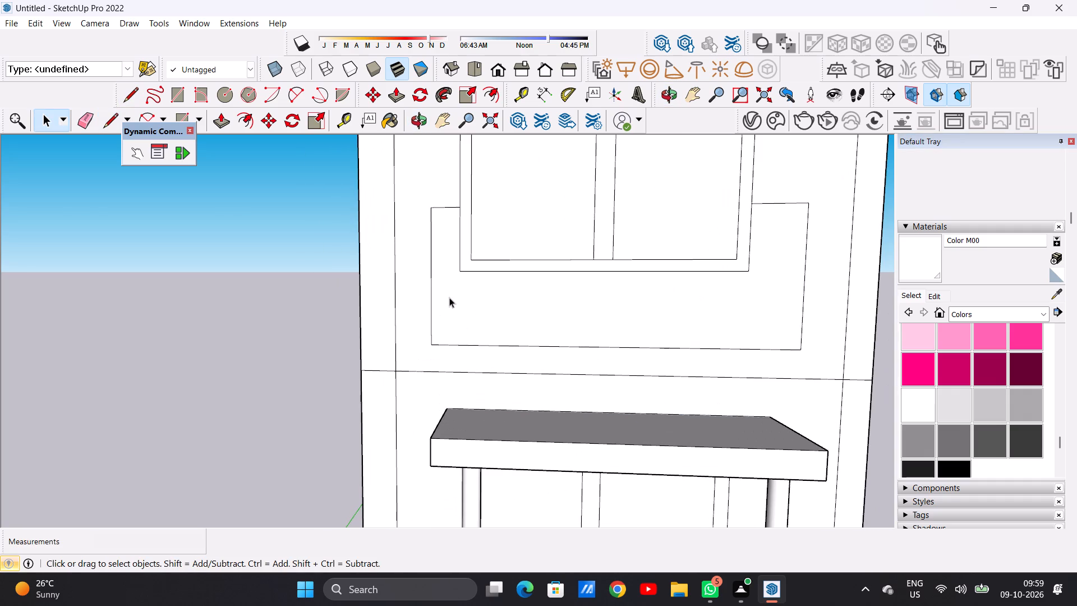
{"action": "key", "text": "l"}
{"action": "left_click", "coordinate": [435, 345]}
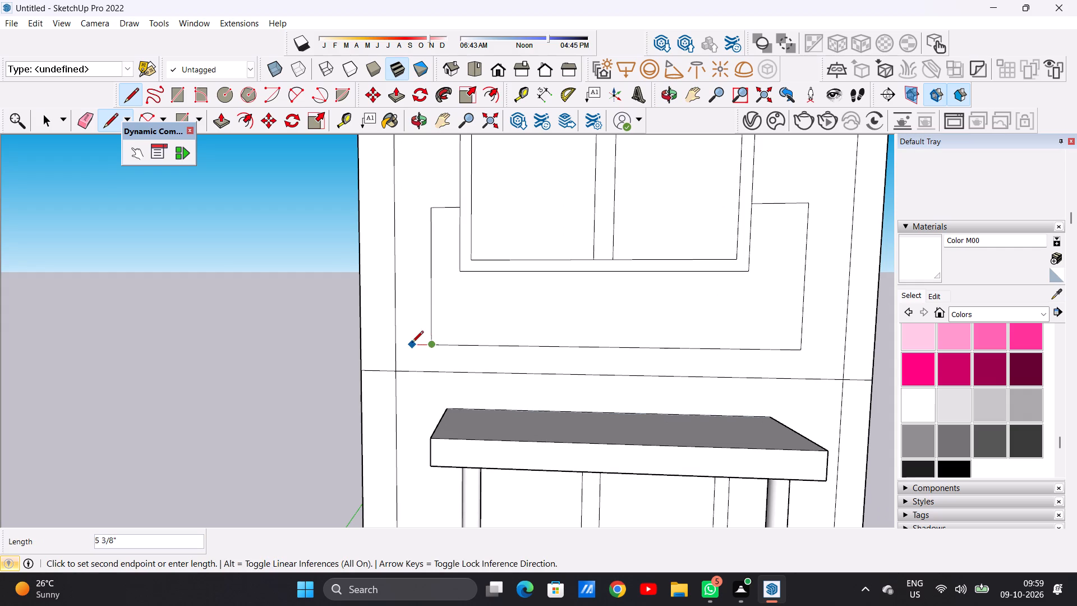
{"action": "left_click", "coordinate": [412, 343]}
{"action": "left_click", "coordinate": [410, 205]}
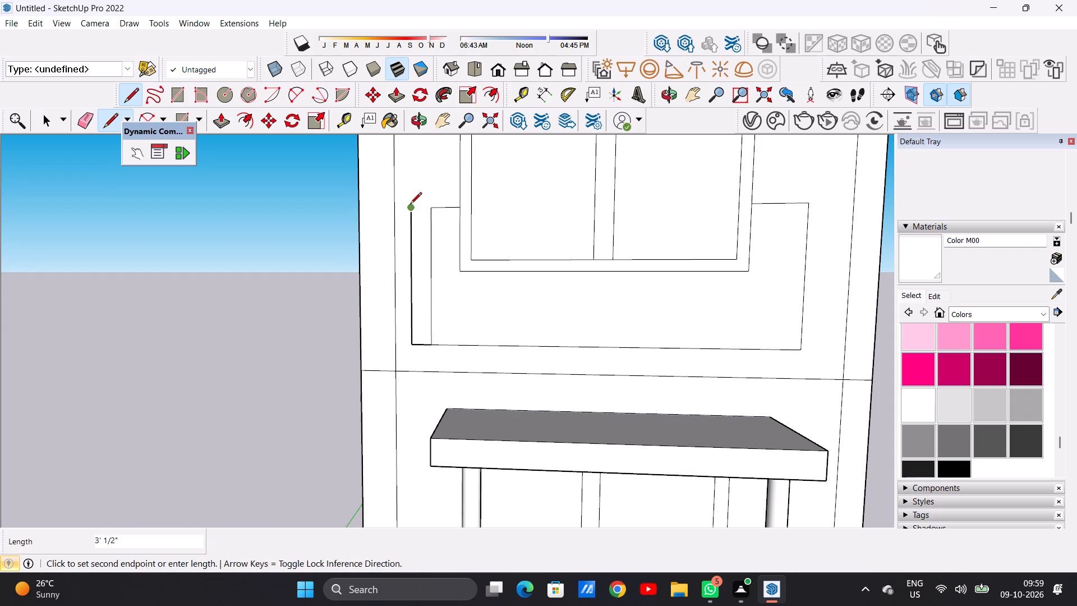
{"action": "left_click", "coordinate": [455, 203]}
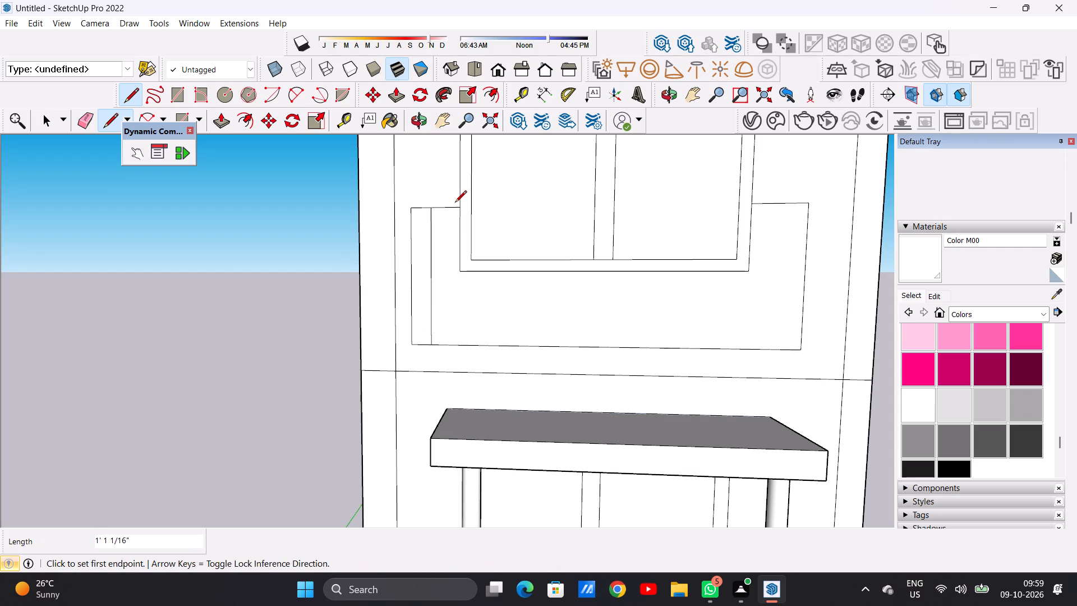
{"action": "key", "text": "space"}
{"action": "scroll", "coordinate": [424, 242], "scroll_direction": "down", "scroll_amount": 3}
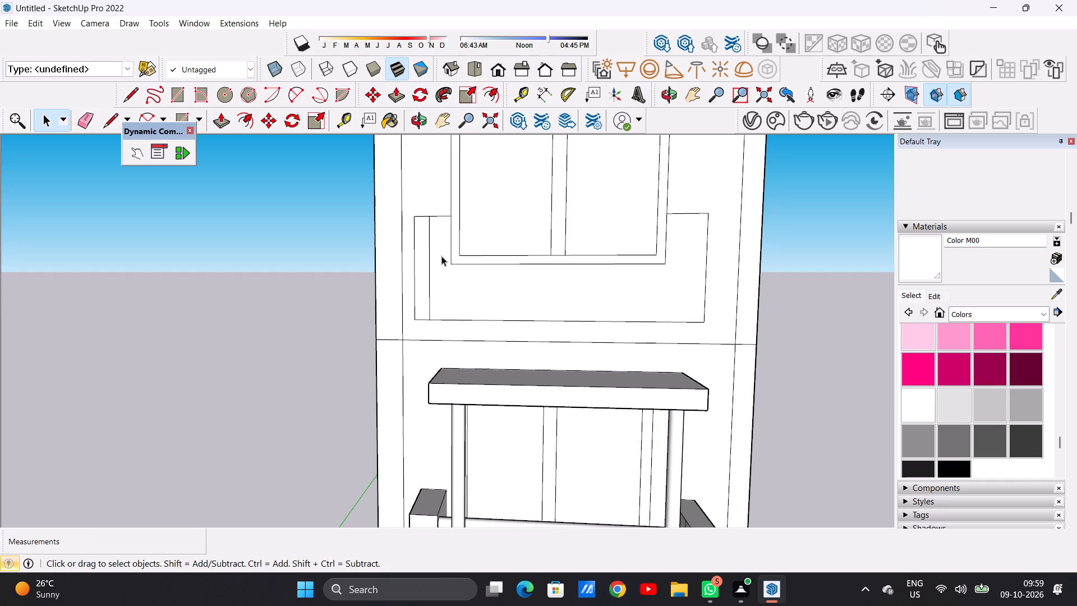
{"action": "key", "text": "e"}
{"action": "scroll", "coordinate": [430, 262], "scroll_direction": "up", "scroll_amount": 6}
{"action": "left_click", "coordinate": [430, 261]}
{"action": "key", "text": "space"}
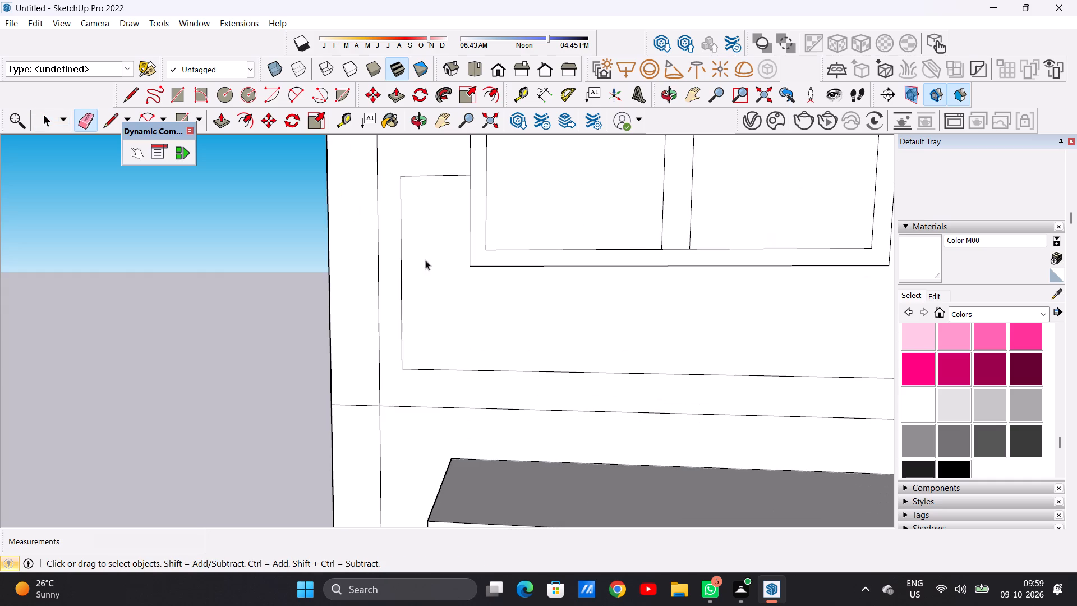
Draw an inner U-shaped line within the balcony outline, with sides about 2' 5 1/4" high and a base about 6' 9" long.
{"action": "scroll", "coordinate": [417, 269], "scroll_direction": "down", "scroll_amount": 16}
{"action": "scroll", "coordinate": [531, 242], "scroll_direction": "up", "scroll_amount": 11}
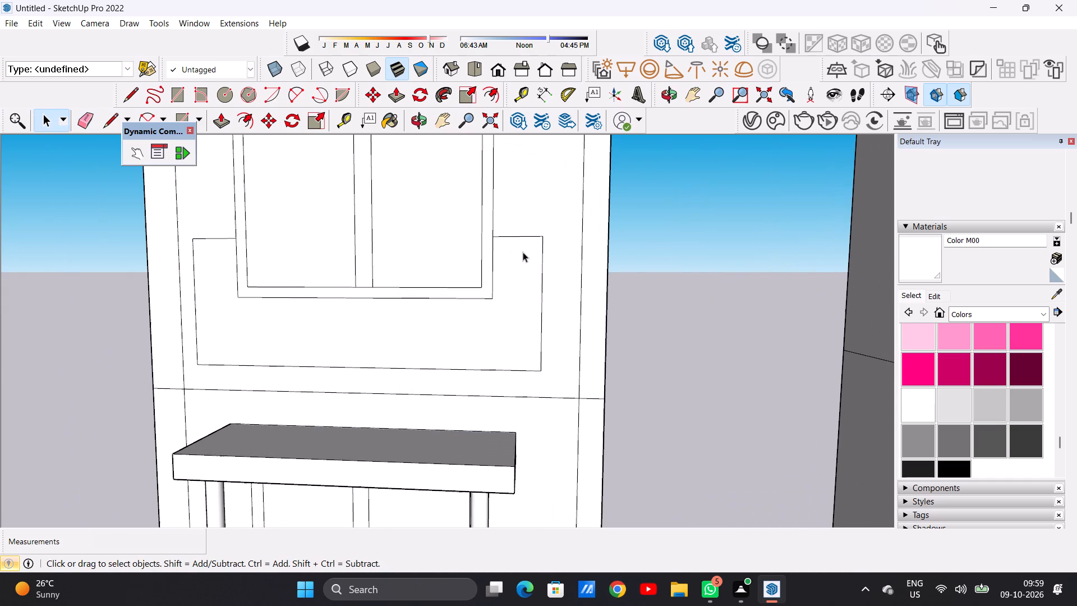
{"action": "key", "text": "l"}
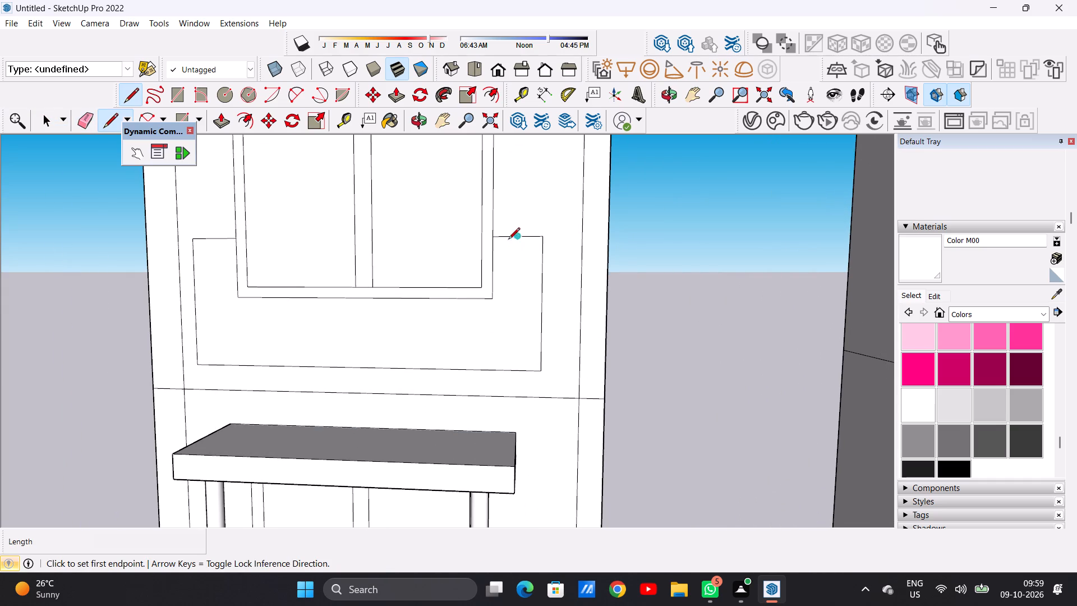
{"action": "scroll", "coordinate": [518, 246], "scroll_direction": "up", "scroll_amount": 4}
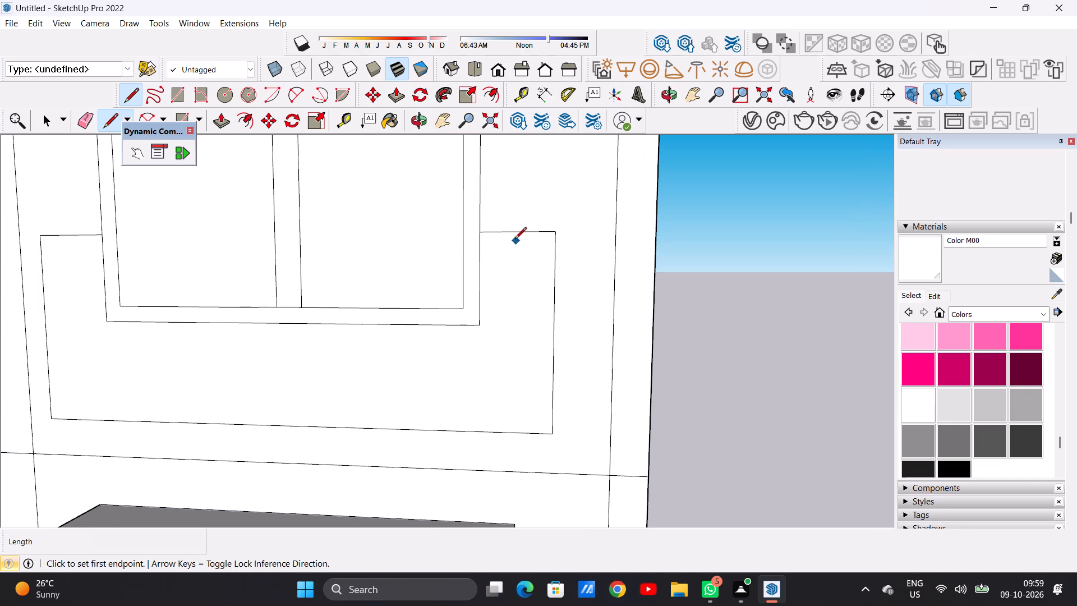
{"action": "left_click", "coordinate": [507, 235]}
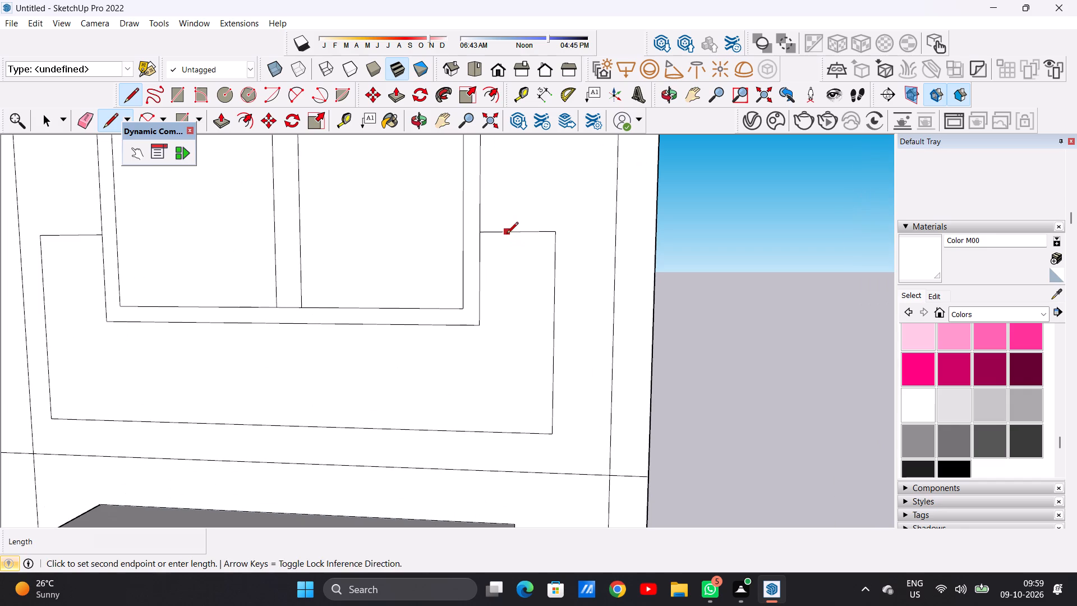
{"action": "scroll", "coordinate": [519, 310], "scroll_direction": "down", "scroll_amount": 8}
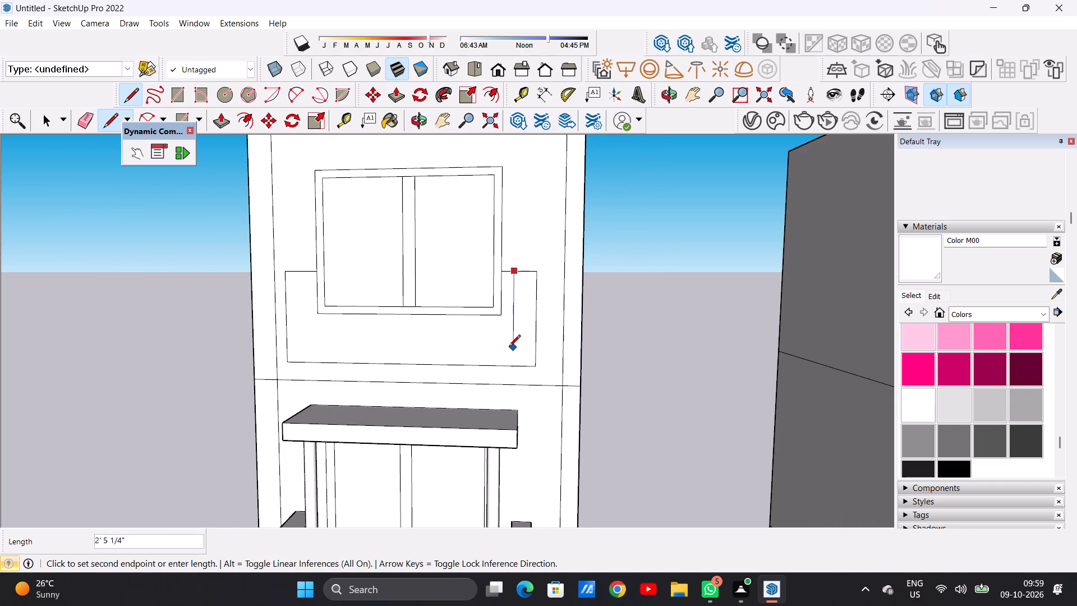
{"action": "left_click", "coordinate": [509, 347]}
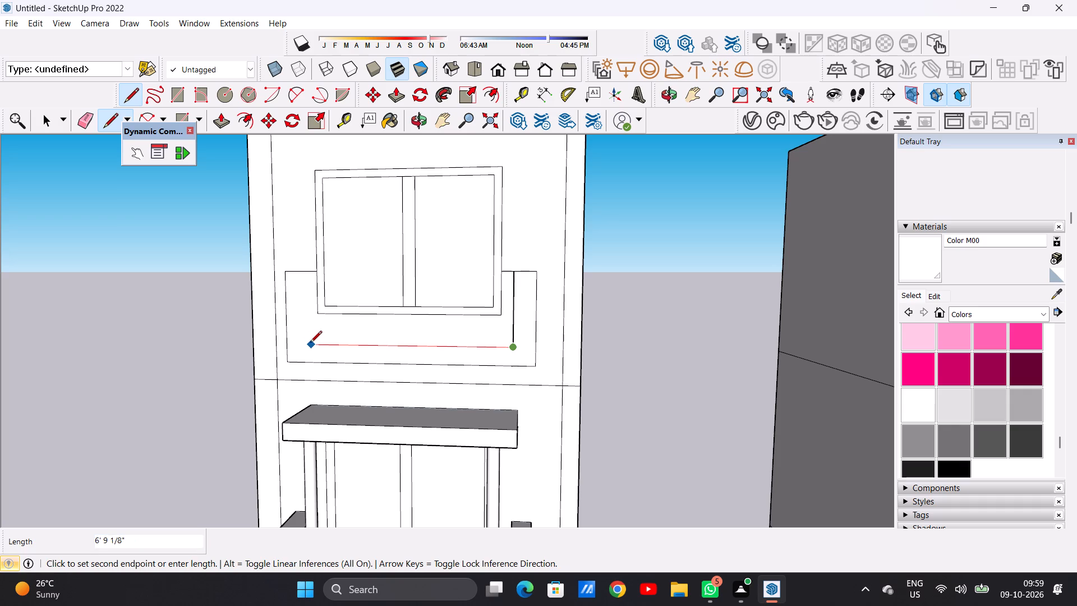
{"action": "left_click", "coordinate": [309, 345]}
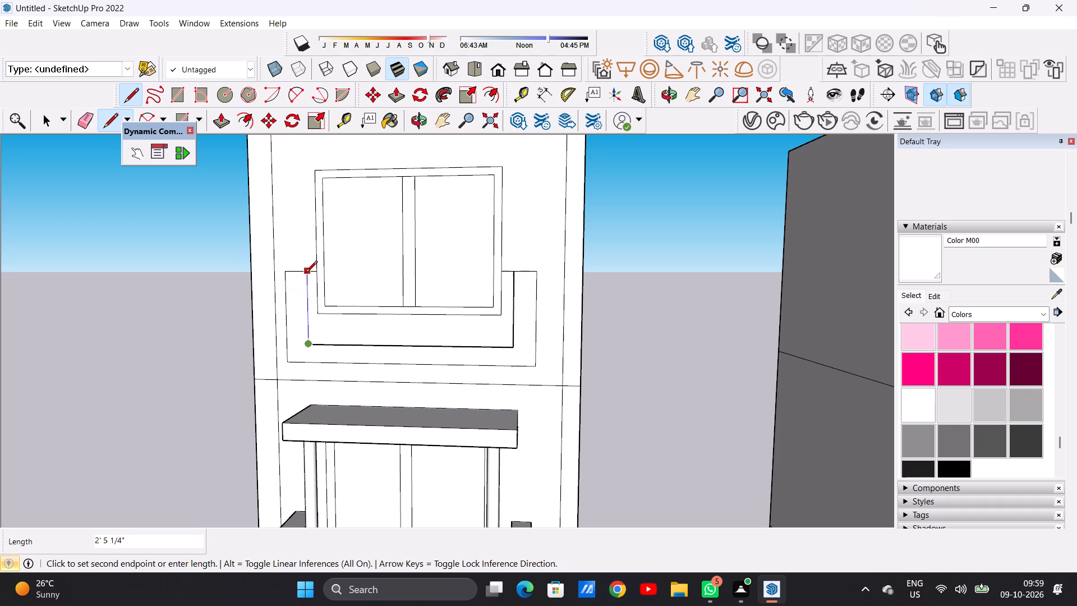
{"action": "left_click", "coordinate": [306, 273]}
{"action": "key", "text": "space"}
Erase the two short top segments between the window frame and the inner U-shaped line.
{"action": "type", "text": "E"}
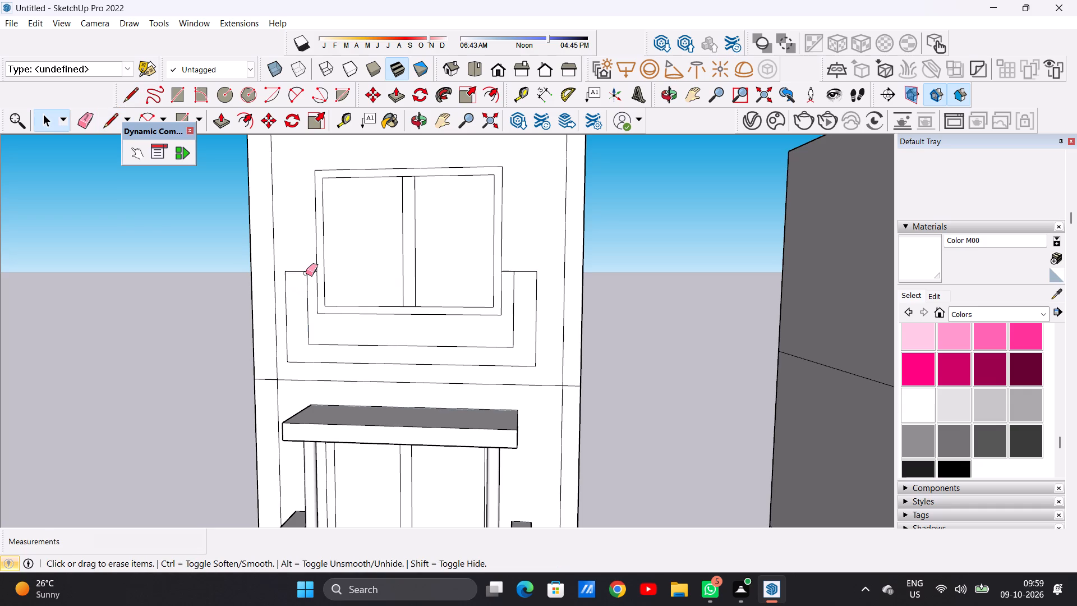
{"action": "scroll", "coordinate": [495, 292], "scroll_direction": "up", "scroll_amount": 10}
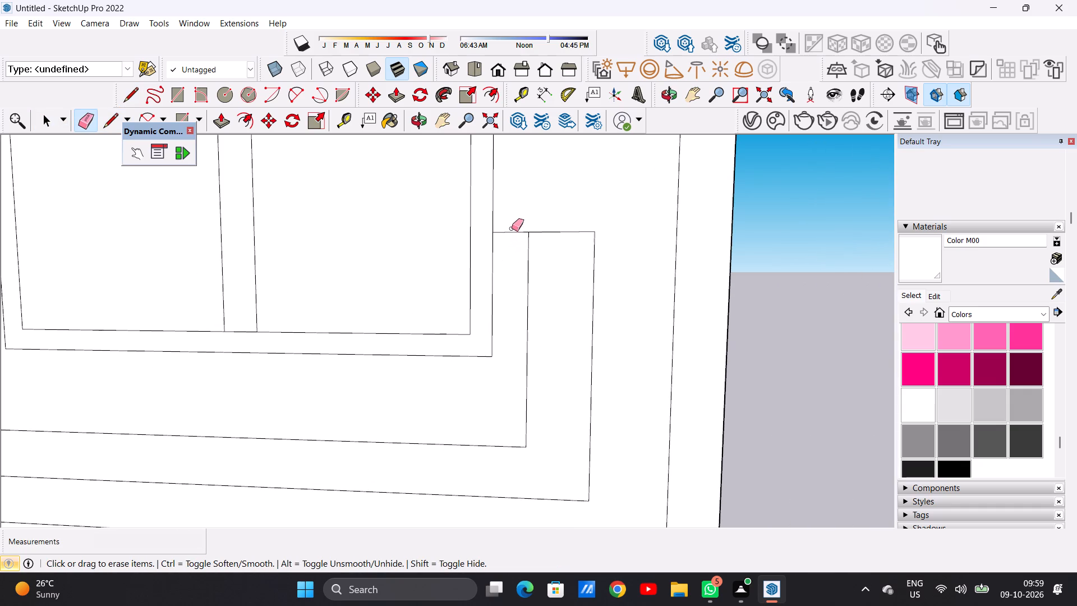
{"action": "left_click_drag", "start_coordinate": [508, 237], "coordinate": [507, 245]}
{"action": "left_click_drag", "start_coordinate": [508, 235], "coordinate": [508, 244]}
{"action": "left_click_drag", "start_coordinate": [512, 229], "coordinate": [512, 245]}
{"action": "scroll", "coordinate": [556, 238], "scroll_direction": "down", "scroll_amount": 16}
{"action": "scroll", "coordinate": [489, 270], "scroll_direction": "up", "scroll_amount": 17}
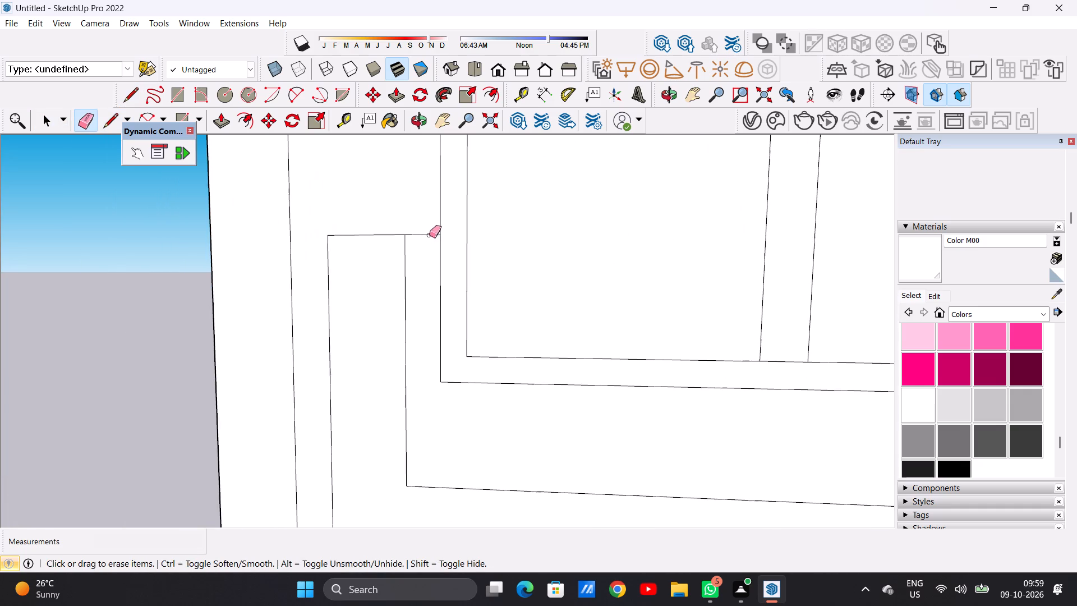
{"action": "left_click_drag", "start_coordinate": [423, 235], "coordinate": [425, 244]}
{"action": "key", "text": "space"}
Push/Pull the U-shaped balcony face outward about 2' 3/8", matching the depth of the balcony below.
{"action": "scroll", "coordinate": [560, 281], "scroll_direction": "down", "scroll_amount": 12}
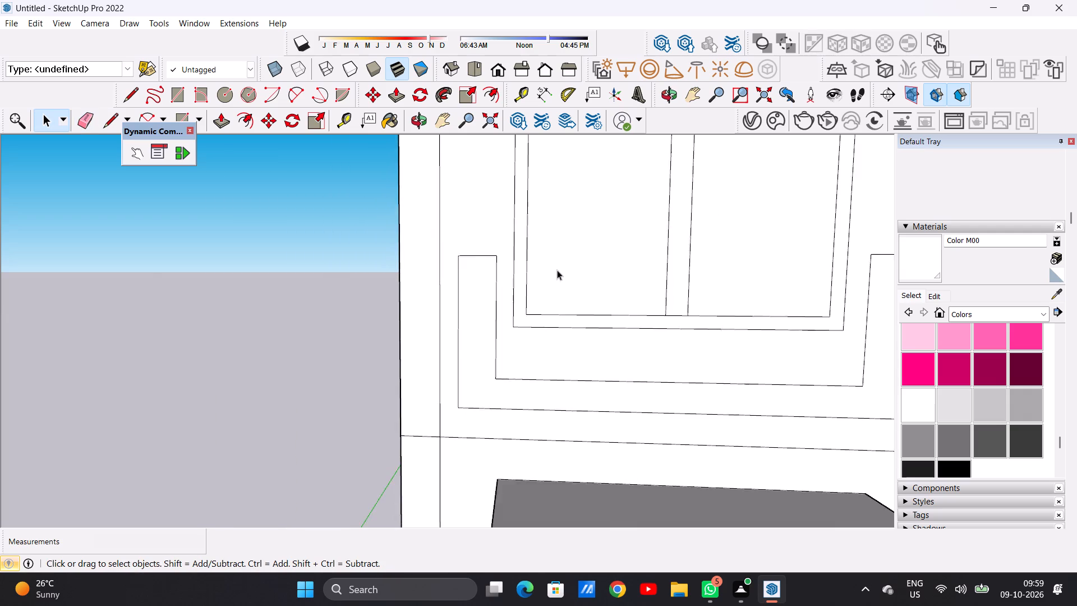
{"action": "scroll", "coordinate": [557, 270], "scroll_direction": "down", "scroll_amount": 14}
{"action": "middle_click_drag", "start_coordinate": [524, 290], "coordinate": [567, 292]}
{"action": "scroll", "coordinate": [523, 272], "scroll_direction": "up", "scroll_amount": 5}
{"action": "key", "text": "p"}
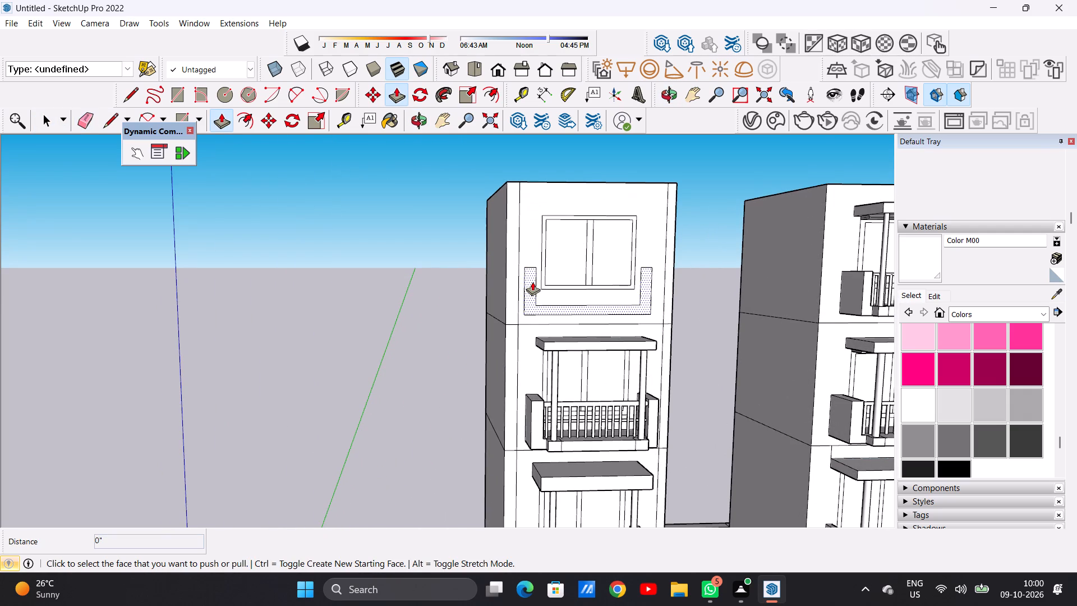
{"action": "scroll", "coordinate": [532, 282], "scroll_direction": "up", "scroll_amount": 5}
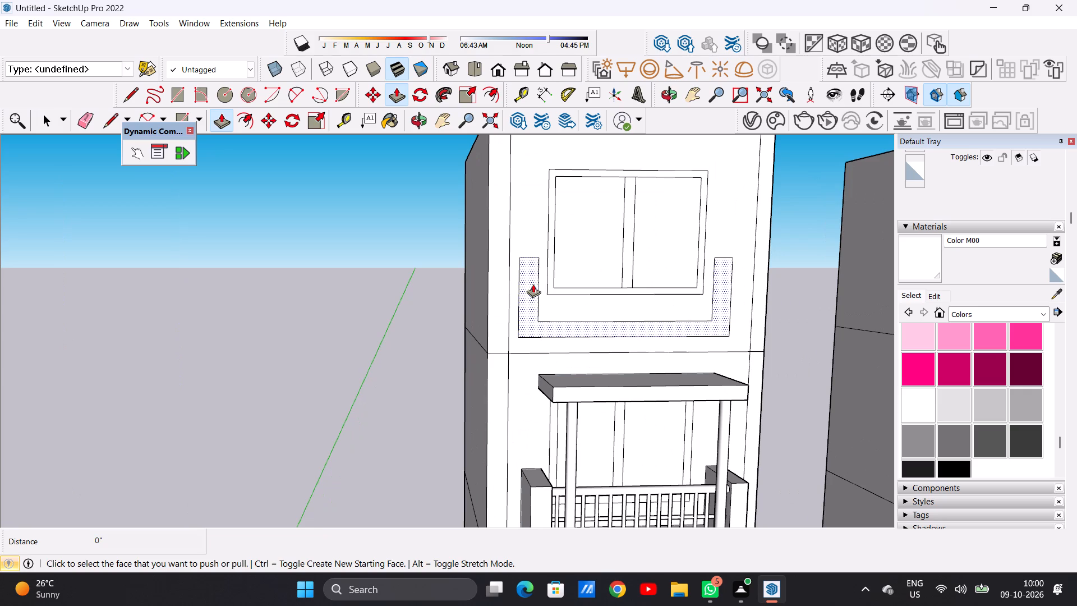
{"action": "left_click", "coordinate": [533, 284]}
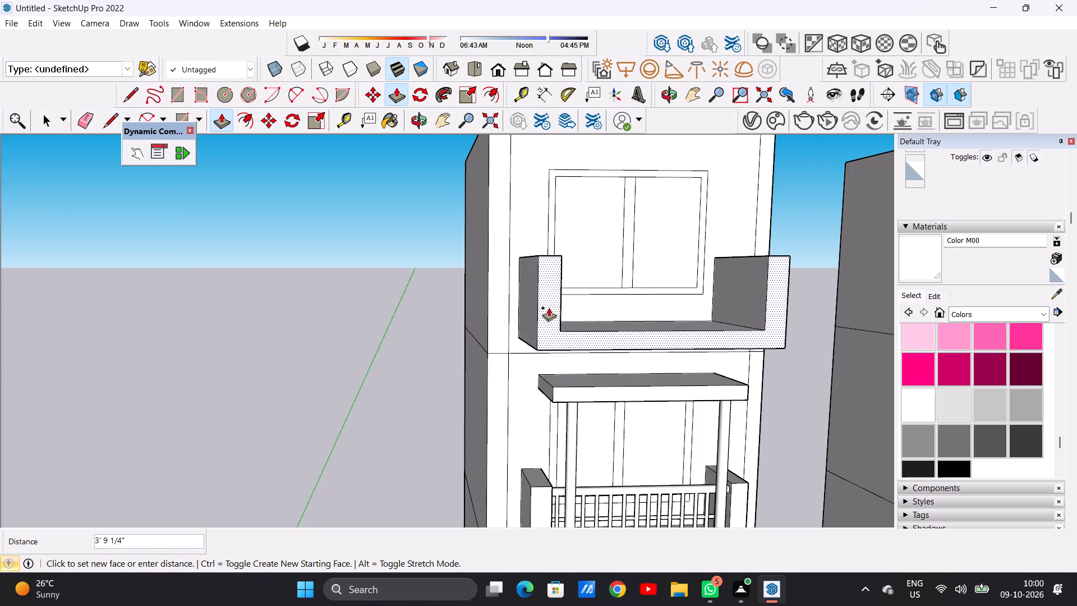
{"action": "scroll", "coordinate": [549, 293], "scroll_direction": "down", "scroll_amount": 6}
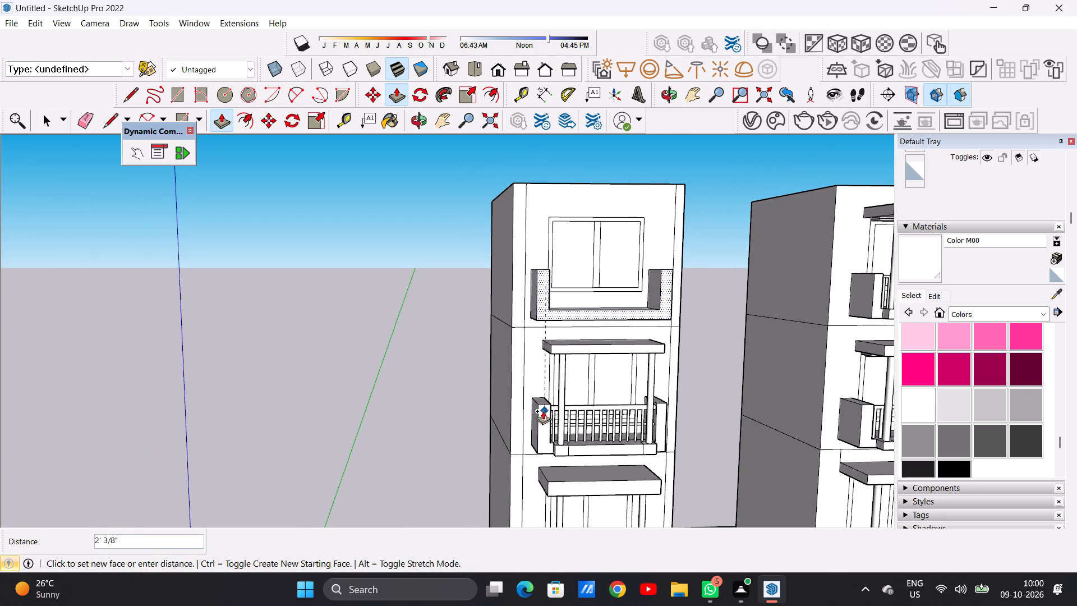
{"action": "left_click", "coordinate": [536, 404]}
{"action": "key", "text": "space"}
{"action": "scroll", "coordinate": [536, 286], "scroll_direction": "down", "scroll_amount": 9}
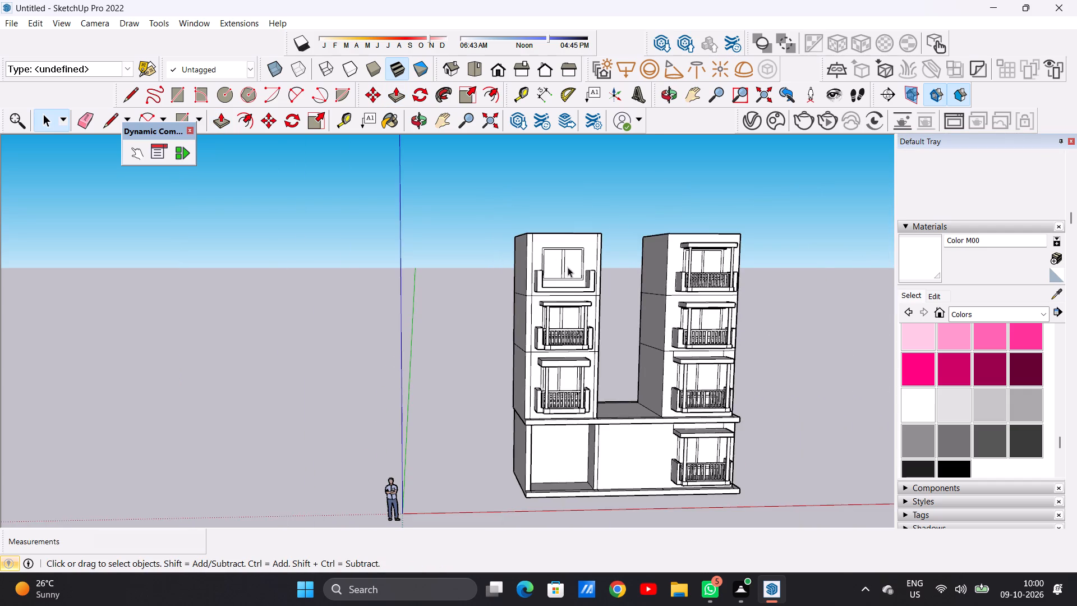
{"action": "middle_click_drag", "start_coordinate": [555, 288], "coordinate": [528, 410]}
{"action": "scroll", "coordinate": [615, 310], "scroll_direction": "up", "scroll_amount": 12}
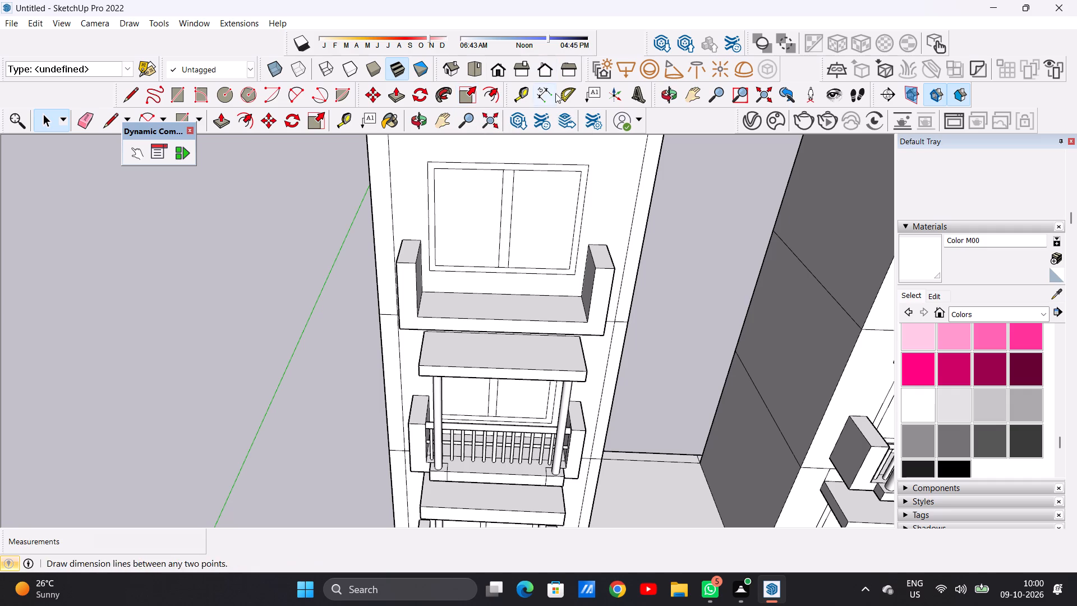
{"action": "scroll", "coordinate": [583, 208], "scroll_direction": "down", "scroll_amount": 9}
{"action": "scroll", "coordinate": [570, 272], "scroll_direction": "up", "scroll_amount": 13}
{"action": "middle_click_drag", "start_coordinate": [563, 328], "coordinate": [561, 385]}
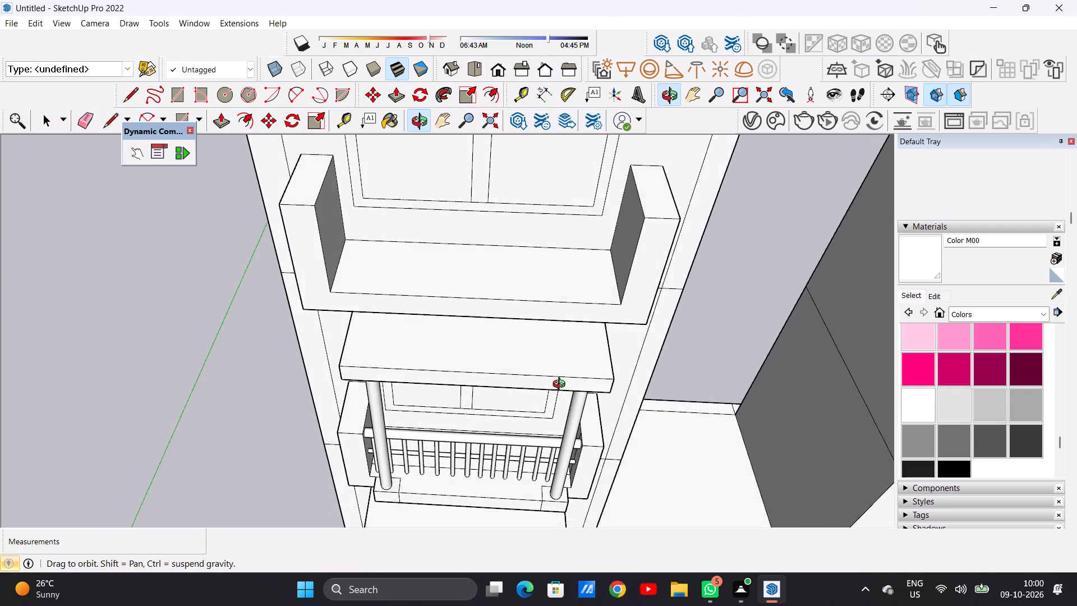
Draw a line about 6' 9 13/16" long across the top balcony's floor, parallel to its front edge, between the two side walls.
{"action": "middle_click_drag", "start_coordinate": [561, 385], "coordinate": [563, 396]}
{"action": "scroll", "coordinate": [594, 244], "scroll_direction": "up", "scroll_amount": 3}
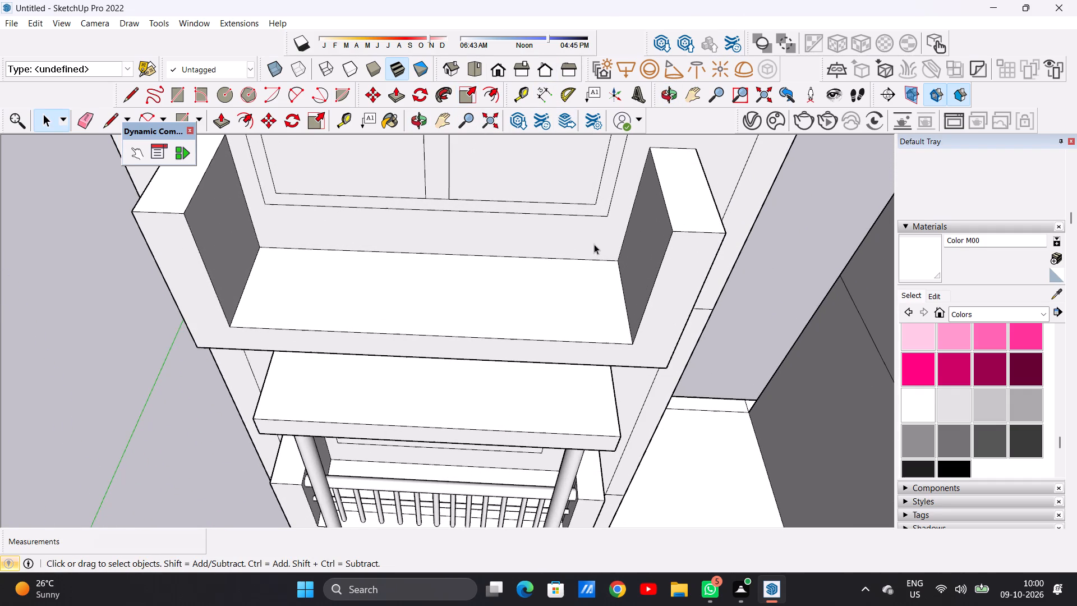
{"action": "key", "text": "l"}
{"action": "scroll", "coordinate": [491, 319], "scroll_direction": "down", "scroll_amount": 5}
{"action": "scroll", "coordinate": [292, 320], "scroll_direction": "up", "scroll_amount": 3}
{"action": "scroll", "coordinate": [473, 251], "scroll_direction": "up", "scroll_amount": 4}
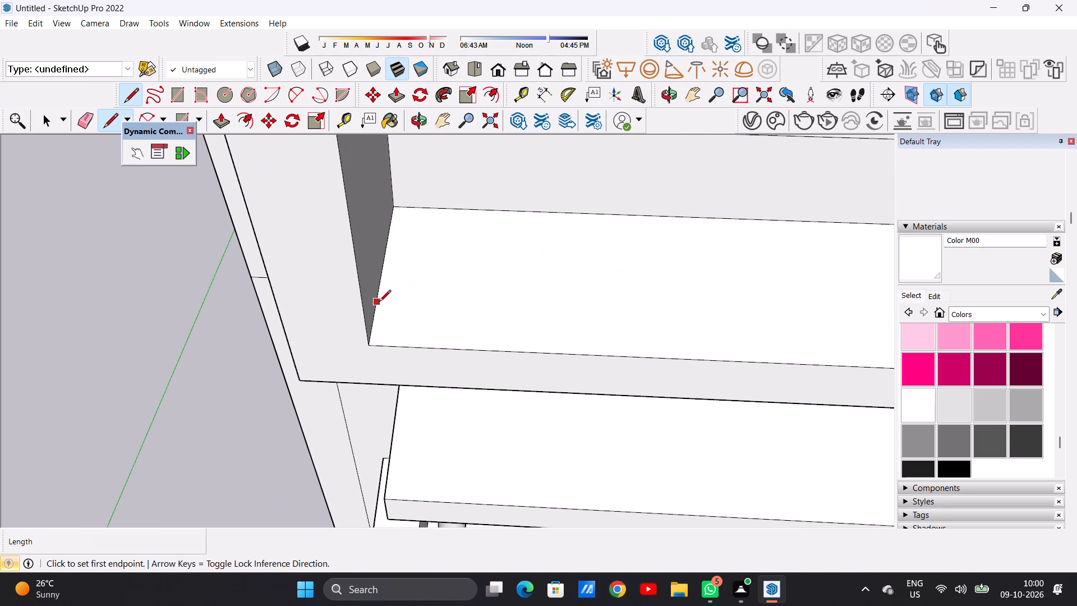
{"action": "left_click", "coordinate": [379, 302]}
{"action": "scroll", "coordinate": [470, 310], "scroll_direction": "down", "scroll_amount": 9}
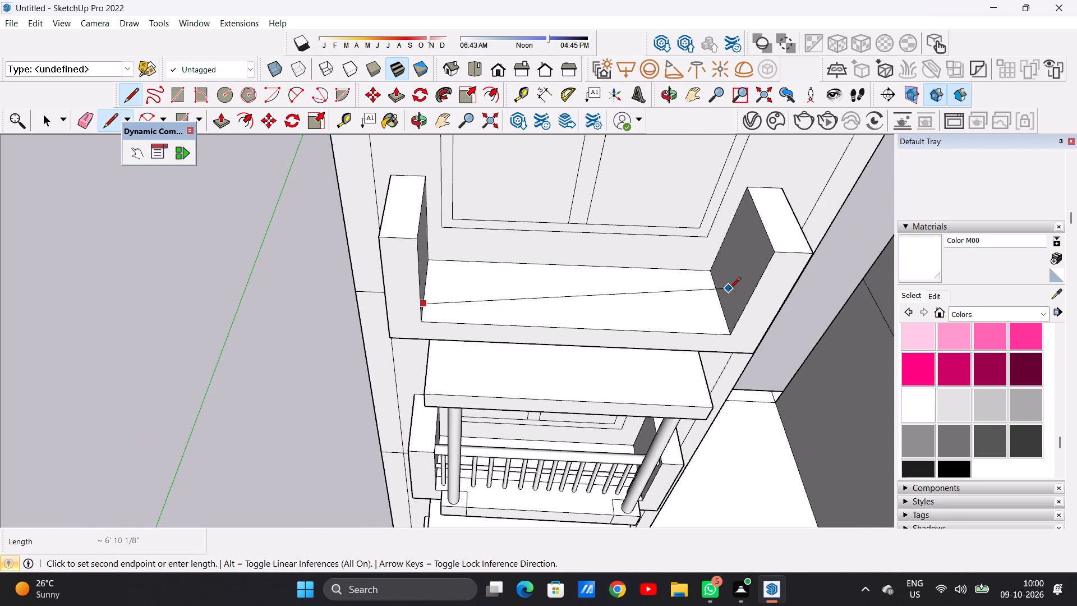
{"action": "scroll", "coordinate": [728, 310], "scroll_direction": "up", "scroll_amount": 3}
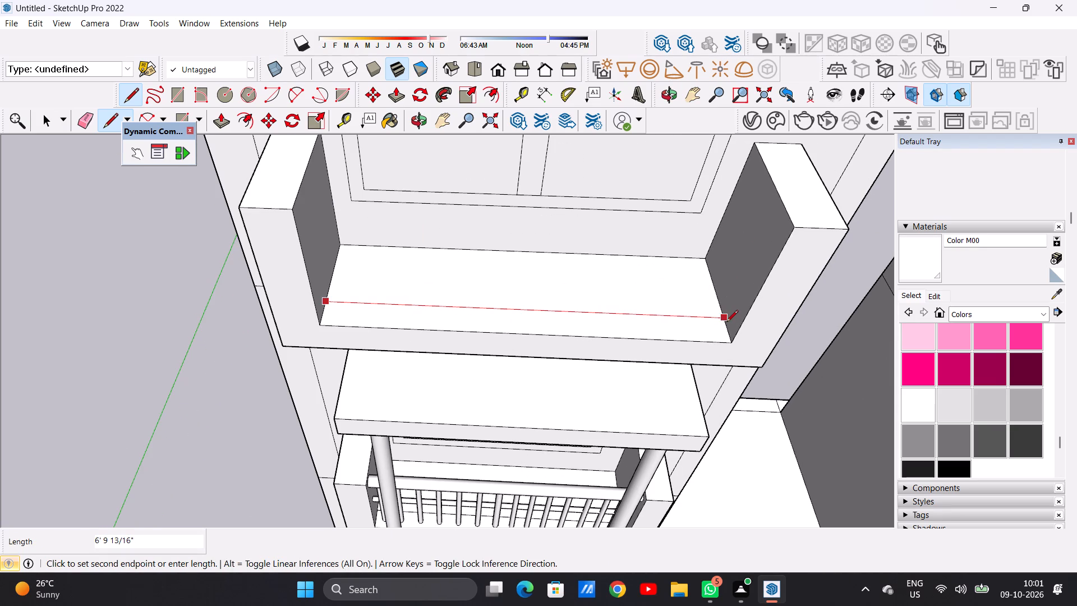
{"action": "left_click", "coordinate": [726, 320]}
{"action": "key", "text": "space"}
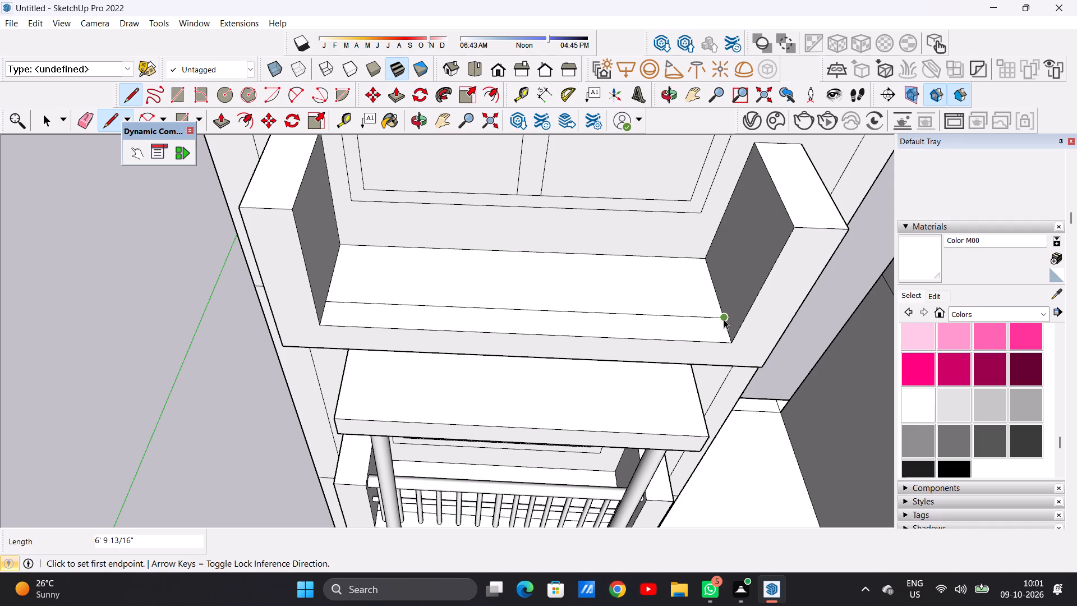
{"action": "scroll", "coordinate": [724, 319], "scroll_direction": "up", "scroll_amount": 1}
{"action": "scroll", "coordinate": [643, 230], "scroll_direction": "down", "scroll_amount": 2}
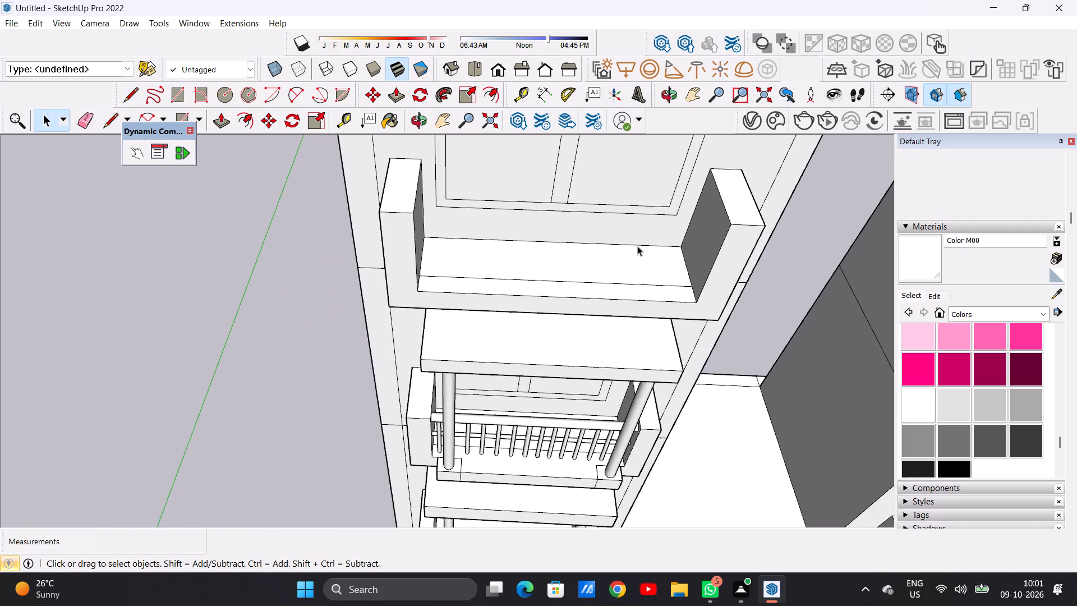
Draw a vertical line on the side wall's inner face, from the floor line's end up to the wall's top edge.
{"action": "scroll", "coordinate": [637, 246], "scroll_direction": "down", "scroll_amount": 11}
{"action": "middle_click_drag", "start_coordinate": [646, 373], "coordinate": [684, 263]}
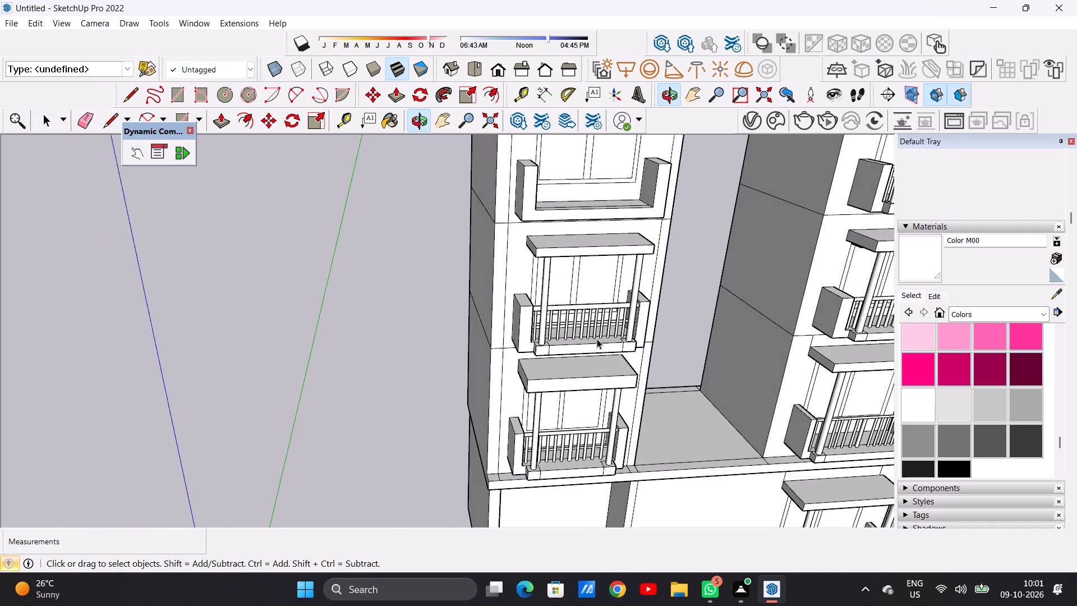
{"action": "scroll", "coordinate": [597, 320], "scroll_direction": "up", "scroll_amount": 5}
{"action": "scroll", "coordinate": [606, 304], "scroll_direction": "down", "scroll_amount": 1}
{"action": "scroll", "coordinate": [596, 348], "scroll_direction": "down", "scroll_amount": 8}
{"action": "scroll", "coordinate": [634, 223], "scroll_direction": "up", "scroll_amount": 6}
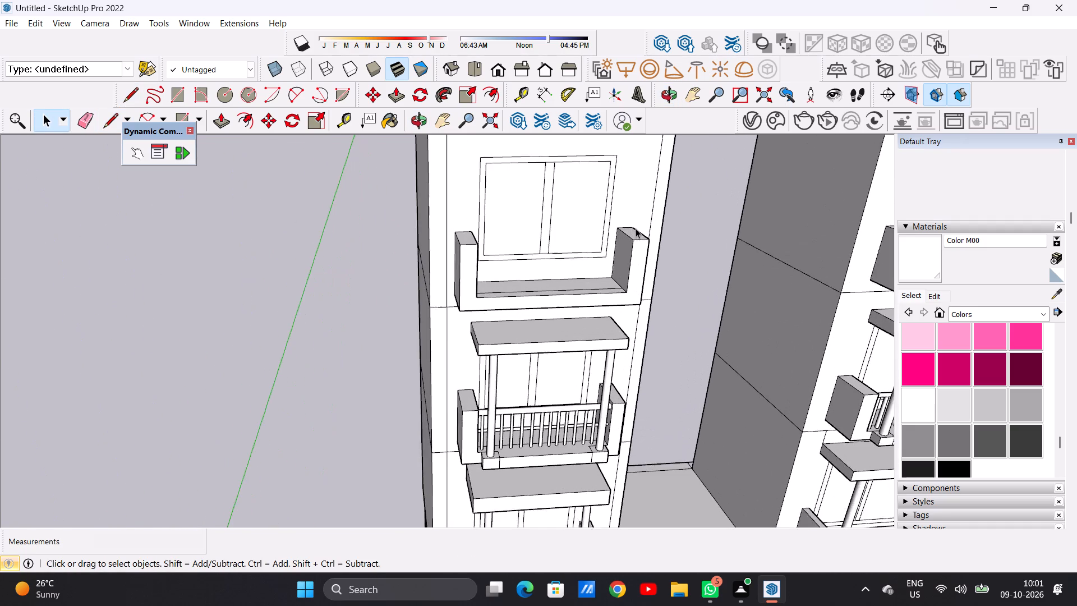
{"action": "scroll", "coordinate": [628, 277], "scroll_direction": "up", "scroll_amount": 1}
{"action": "scroll", "coordinate": [628, 277], "scroll_direction": "down", "scroll_amount": 1}
{"action": "scroll", "coordinate": [628, 277], "scroll_direction": "up", "scroll_amount": 2}
{"action": "middle_click_drag", "start_coordinate": [634, 299], "coordinate": [710, 359]}
{"action": "scroll", "coordinate": [710, 359], "scroll_direction": "up", "scroll_amount": 1}
{"action": "scroll", "coordinate": [596, 167], "scroll_direction": "up", "scroll_amount": 2}
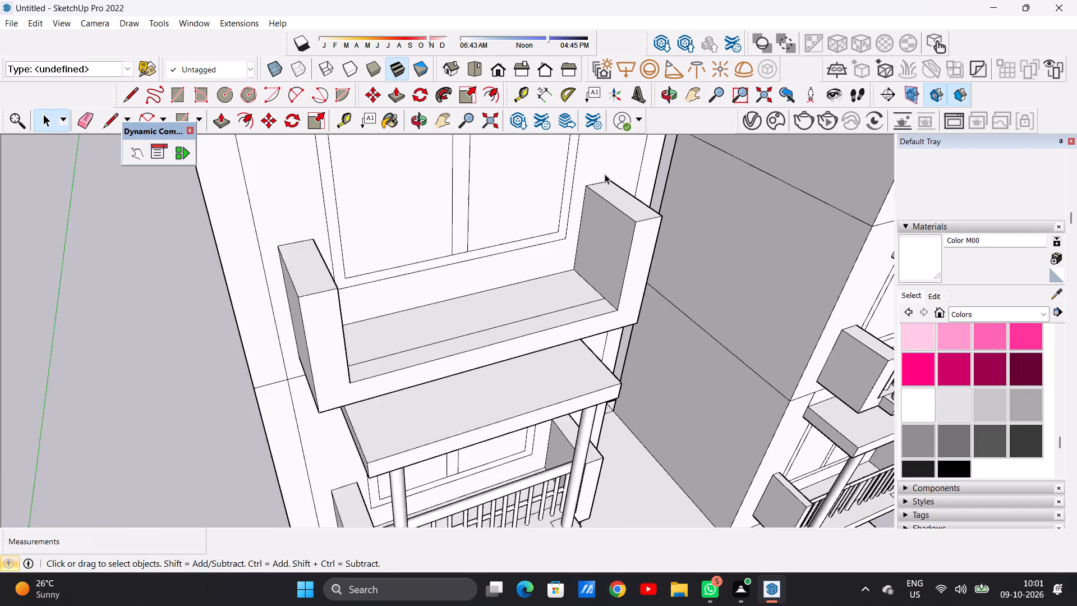
{"action": "scroll", "coordinate": [605, 174], "scroll_direction": "up", "scroll_amount": 8}
{"action": "key", "text": "l"}
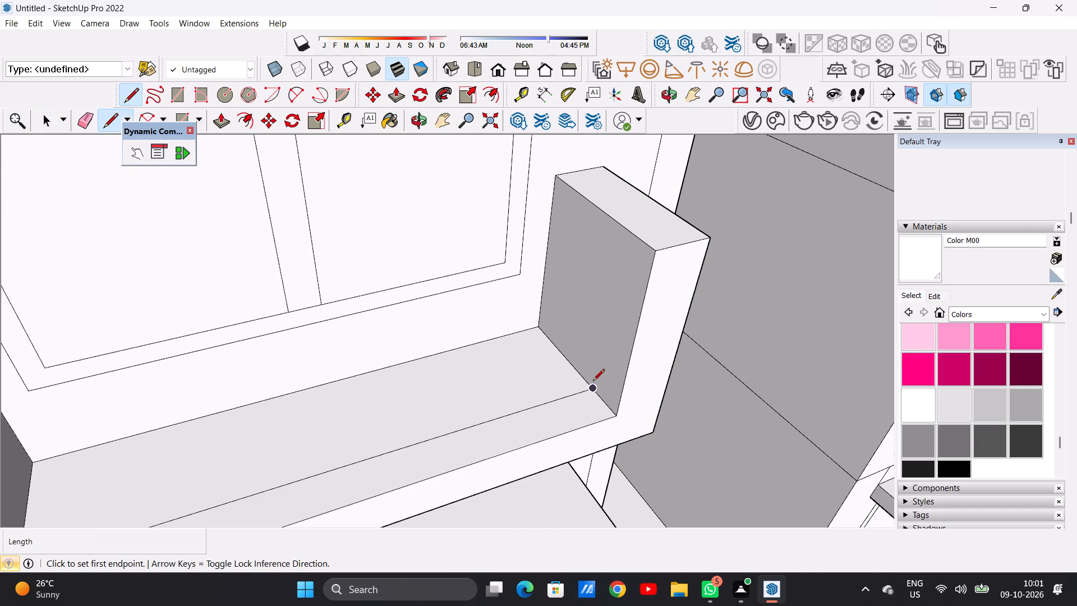
{"action": "left_click", "coordinate": [591, 391]}
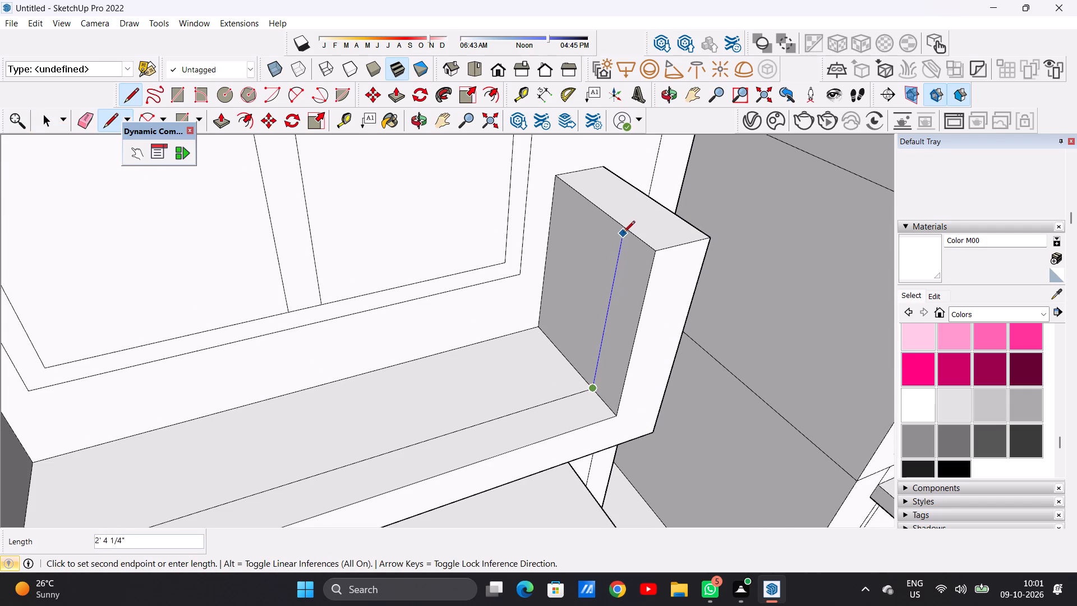
{"action": "left_click", "coordinate": [622, 229]}
{"action": "key", "text": "space"}
Draw a circle of about 1 1/4" radius near the top of the front strip on the side wall's inner face.
{"action": "scroll", "coordinate": [618, 364], "scroll_direction": "down", "scroll_amount": 6}
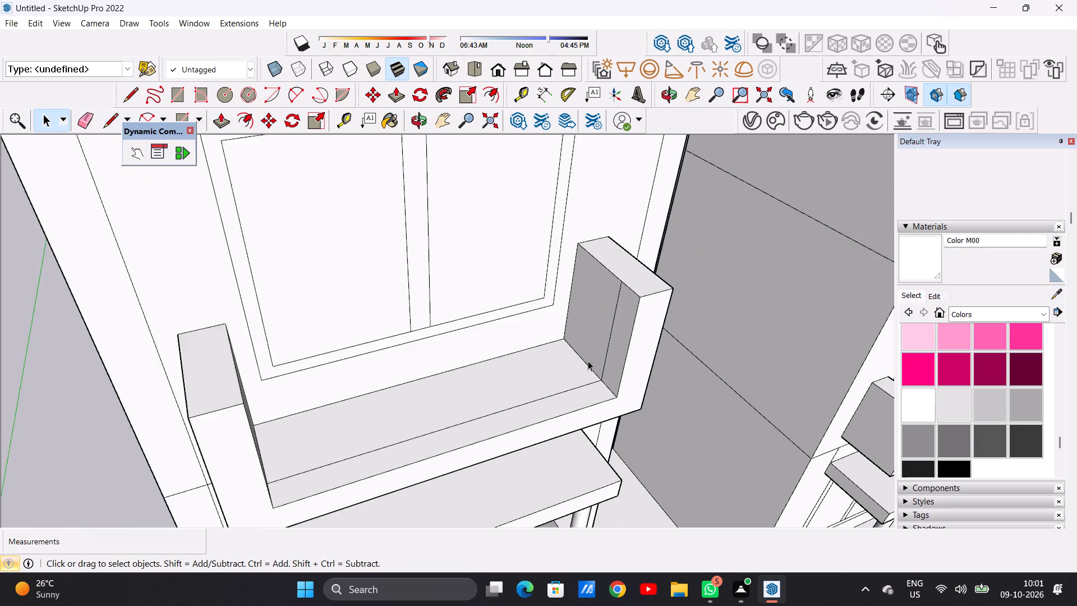
{"action": "scroll", "coordinate": [588, 361], "scroll_direction": "down", "scroll_amount": 6}
{"action": "middle_click_drag", "start_coordinate": [584, 377], "coordinate": [652, 314]}
{"action": "scroll", "coordinate": [643, 241], "scroll_direction": "up", "scroll_amount": 7}
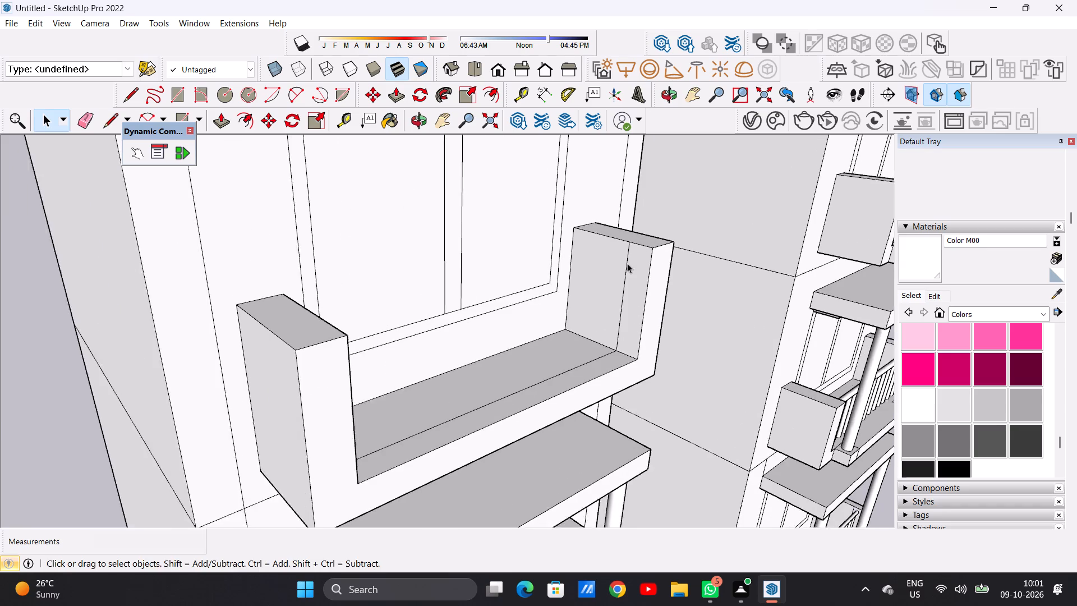
{"action": "scroll", "coordinate": [627, 263], "scroll_direction": "up", "scroll_amount": 3}
{"action": "middle_click_drag", "start_coordinate": [627, 263], "coordinate": [645, 260]}
{"action": "scroll", "coordinate": [665, 242], "scroll_direction": "up", "scroll_amount": 5}
{"action": "key", "text": "c"}
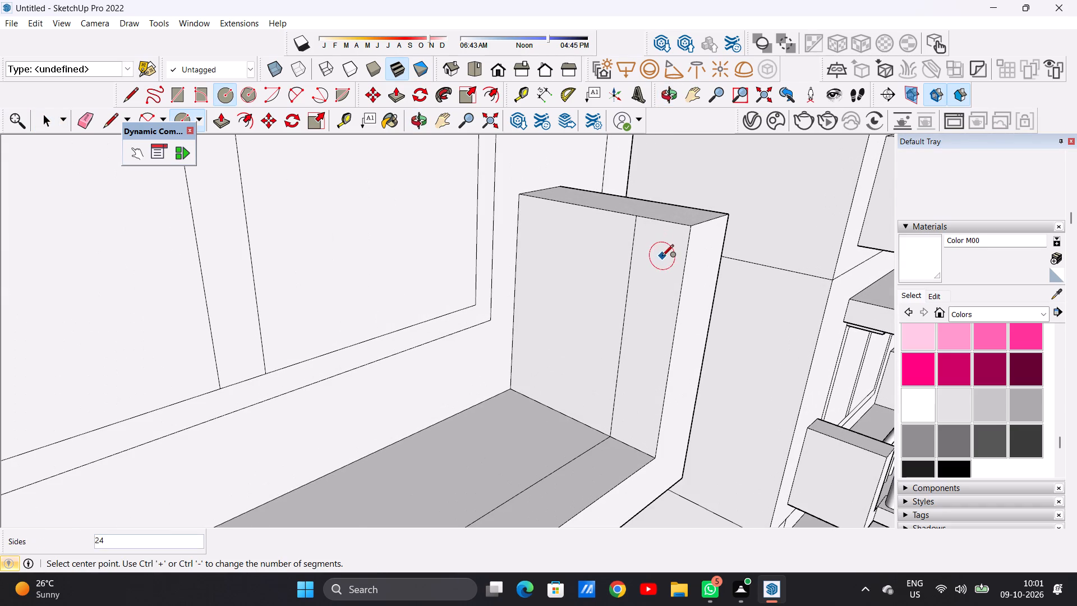
{"action": "scroll", "coordinate": [659, 249], "scroll_direction": "up", "scroll_amount": 5}
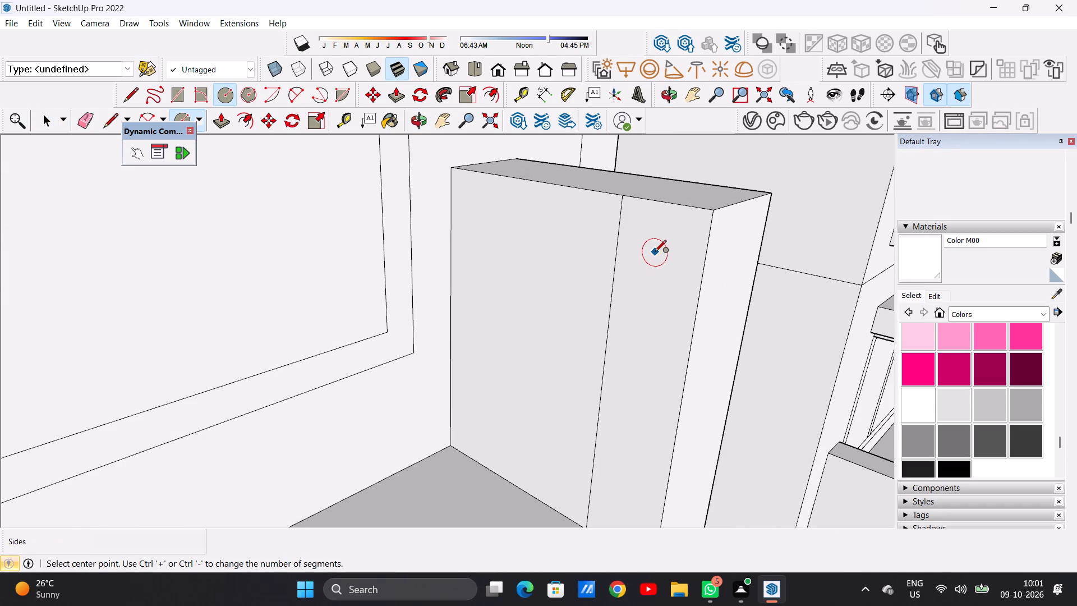
{"action": "left_click", "coordinate": [653, 250]}
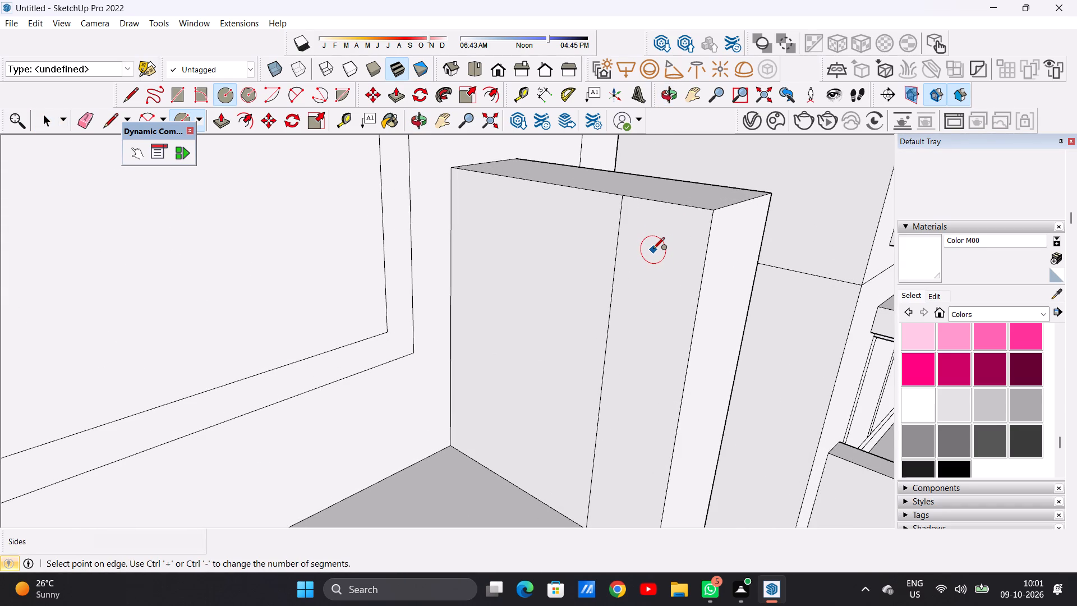
{"action": "left_click", "coordinate": [652, 232]}
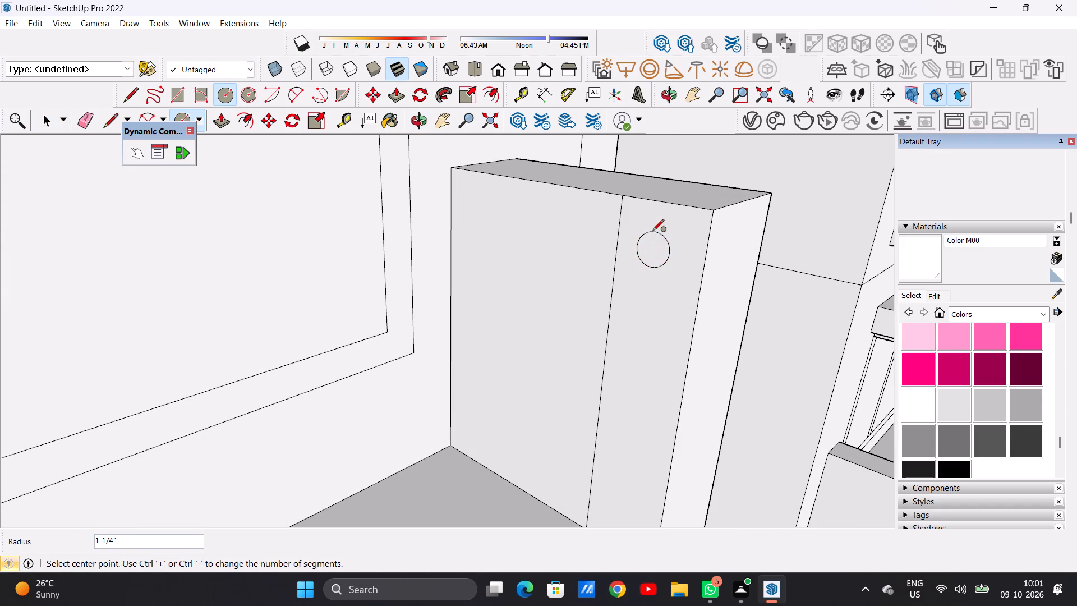
{"action": "key", "text": "space"}
Push/Pull the circle across the balcony to the opposite side wall to form a horizontal handrail.
{"action": "type", "text": "P"}
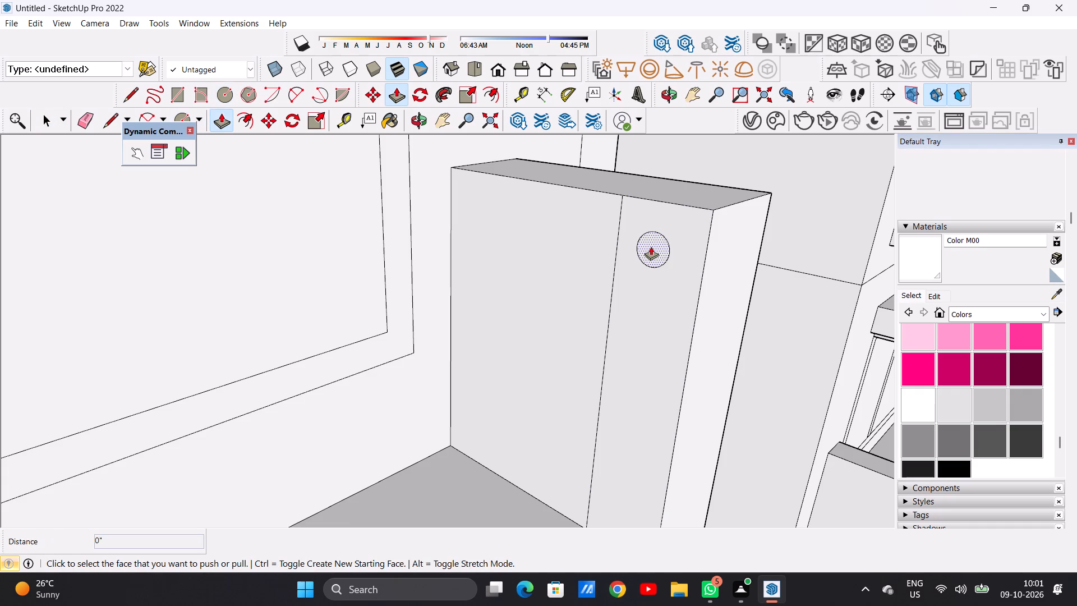
{"action": "left_click", "coordinate": [651, 246]}
{"action": "scroll", "coordinate": [640, 233], "scroll_direction": "down", "scroll_amount": 3}
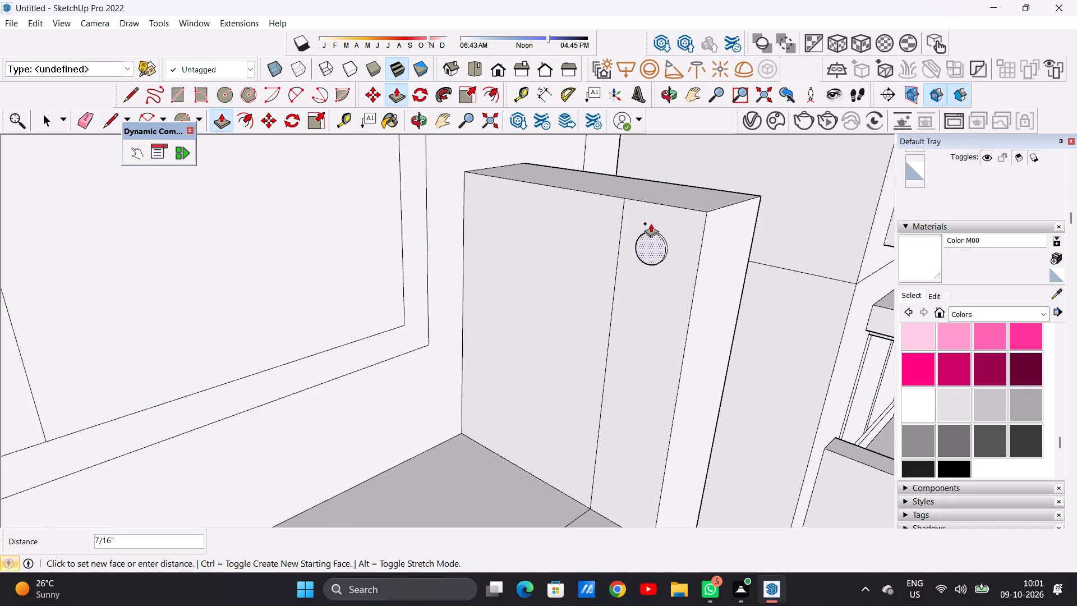
{"action": "scroll", "coordinate": [651, 223], "scroll_direction": "down", "scroll_amount": 17}
{"action": "middle_click_drag", "start_coordinate": [565, 269], "coordinate": [431, 274]}
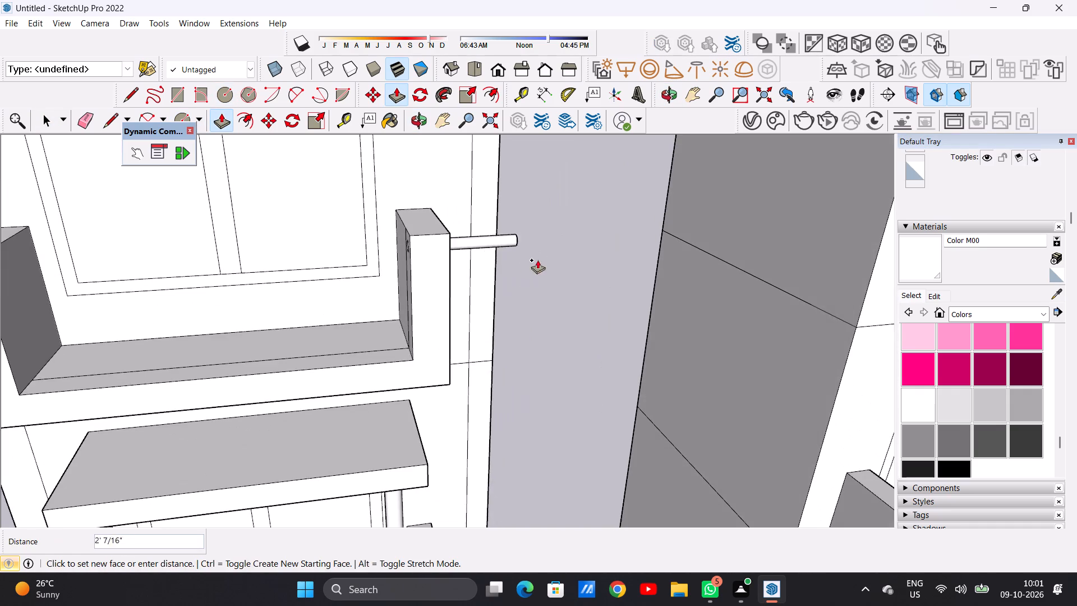
{"action": "scroll", "coordinate": [562, 259], "scroll_direction": "down", "scroll_amount": 8}
{"action": "scroll", "coordinate": [355, 237], "scroll_direction": "up", "scroll_amount": 2}
{"action": "scroll", "coordinate": [376, 226], "scroll_direction": "down", "scroll_amount": 1}
{"action": "scroll", "coordinate": [376, 226], "scroll_direction": "up", "scroll_amount": 9}
{"action": "middle_click_drag", "start_coordinate": [376, 261], "coordinate": [310, 241]}
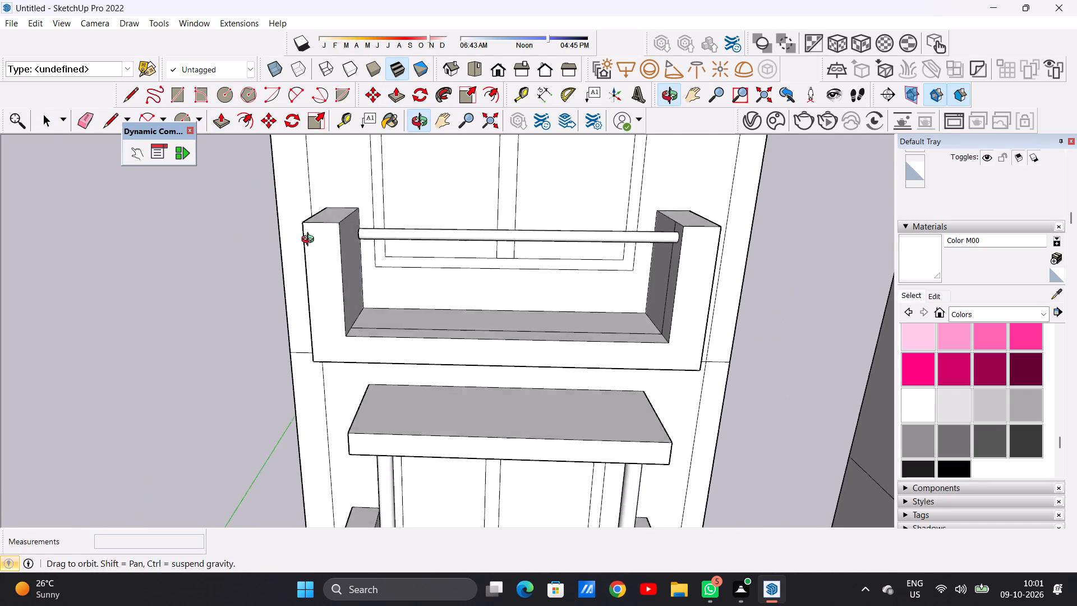
{"action": "middle_click_drag", "start_coordinate": [310, 241], "coordinate": [309, 237]}
{"action": "scroll", "coordinate": [316, 228], "scroll_direction": "up", "scroll_amount": 15}
{"action": "left_click", "coordinate": [369, 214]}
{"action": "key", "text": "space"}
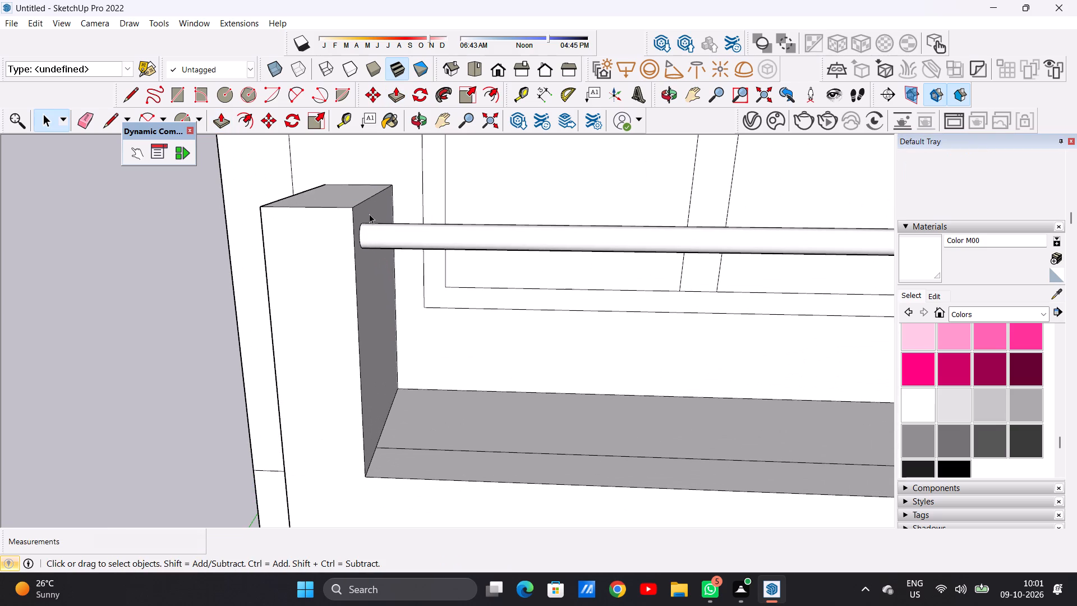
Draw a circle of about 1 5/8" radius on the front strip of the balcony floor, near mid-span beneath the handrail.
{"action": "scroll", "coordinate": [420, 227], "scroll_direction": "down", "scroll_amount": 18}
{"action": "middle_click_drag", "start_coordinate": [466, 260], "coordinate": [455, 381]}
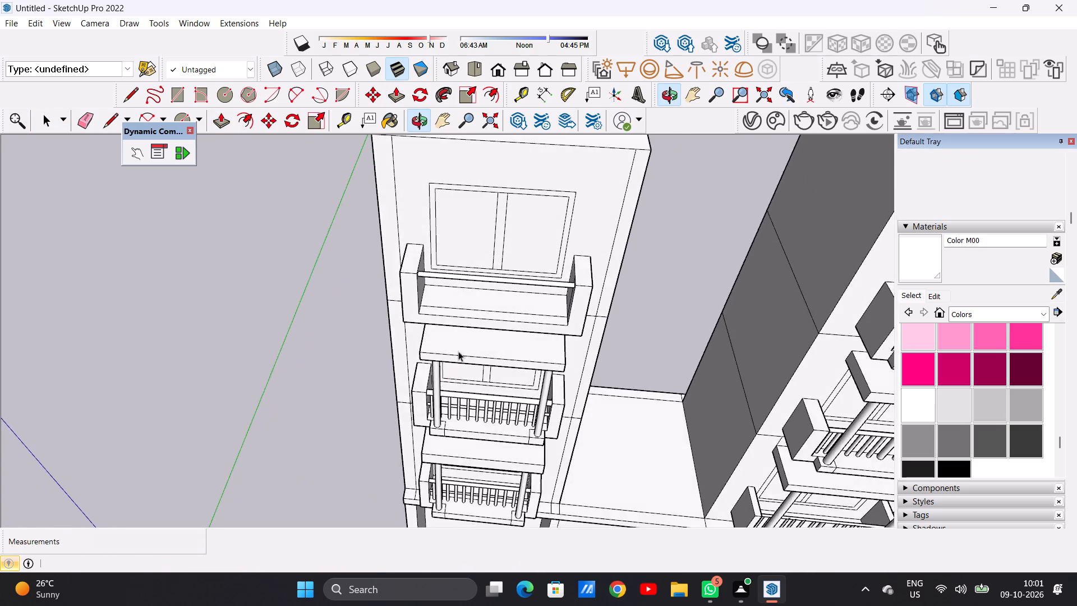
{"action": "scroll", "coordinate": [429, 305], "scroll_direction": "up", "scroll_amount": 14}
{"action": "middle_click_drag", "start_coordinate": [444, 316], "coordinate": [461, 379]}
{"action": "scroll", "coordinate": [414, 328], "scroll_direction": "down", "scroll_amount": 6}
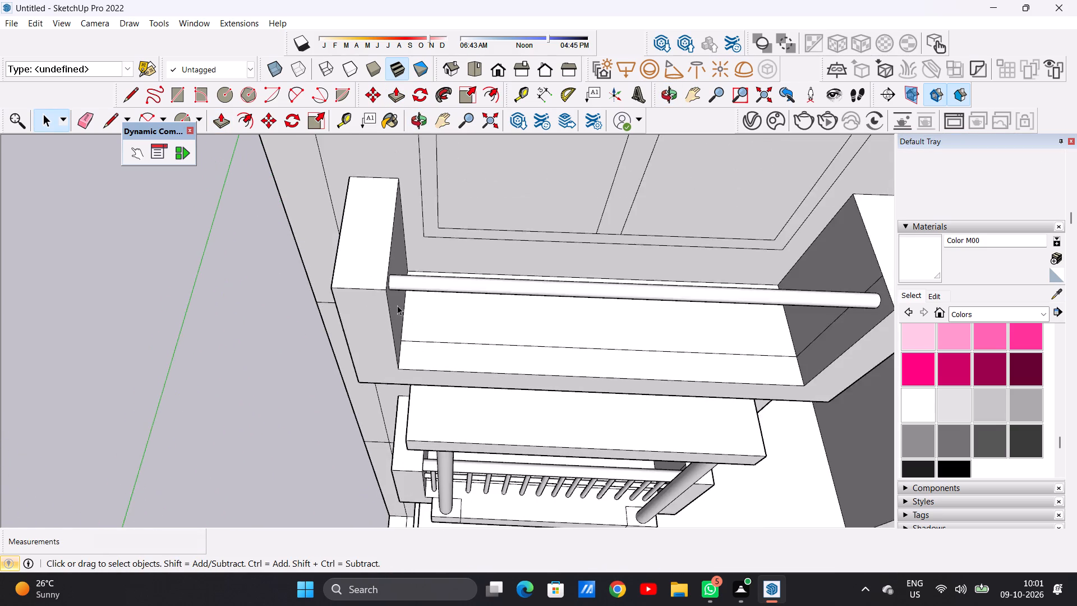
{"action": "scroll", "coordinate": [397, 305], "scroll_direction": "down", "scroll_amount": 2}
{"action": "scroll", "coordinate": [524, 320], "scroll_direction": "down", "scroll_amount": 2}
{"action": "scroll", "coordinate": [573, 342], "scroll_direction": "up", "scroll_amount": 8}
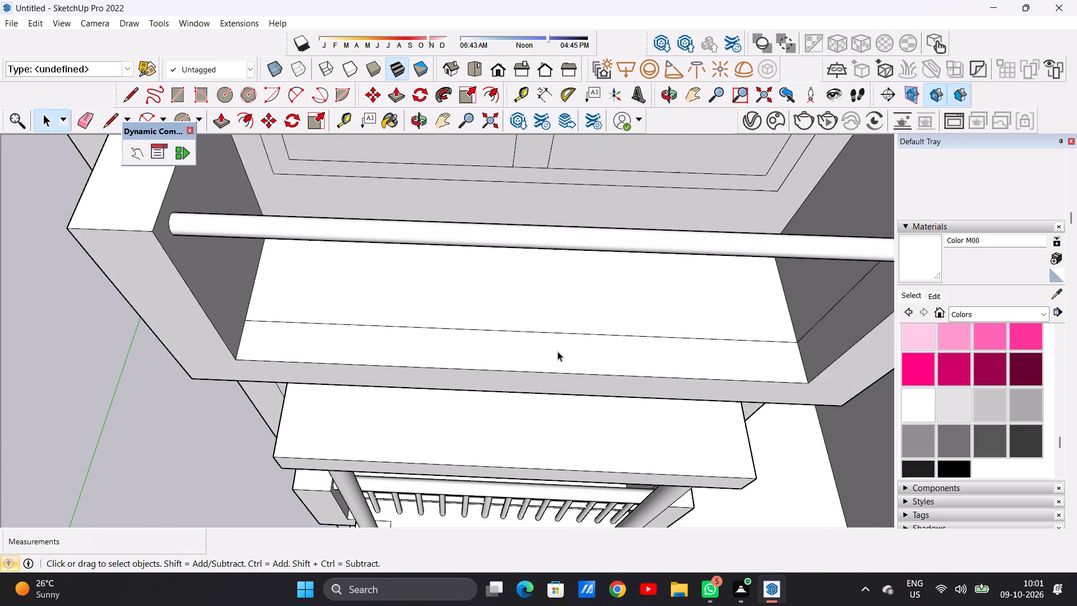
{"action": "key", "text": "c"}
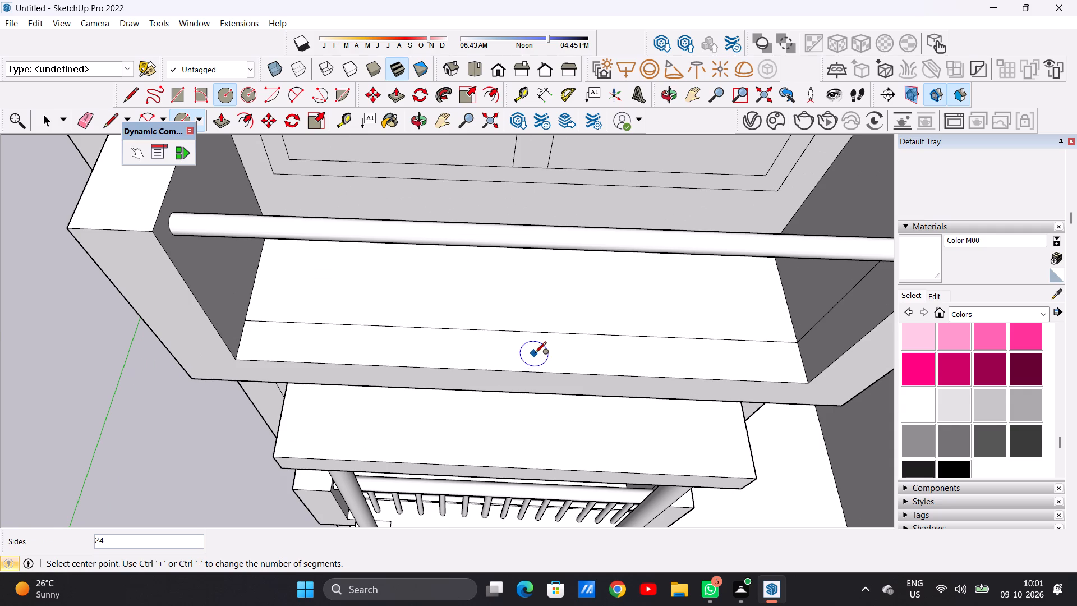
{"action": "scroll", "coordinate": [535, 354], "scroll_direction": "up", "scroll_amount": 3}
{"action": "left_click", "coordinate": [533, 351]}
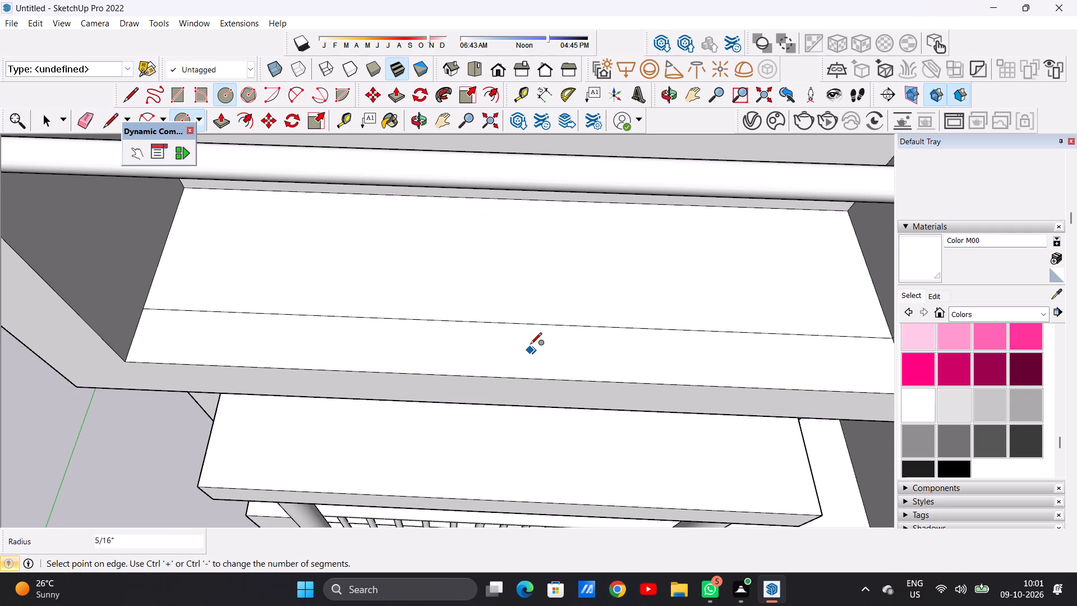
{"action": "left_click", "coordinate": [536, 337]}
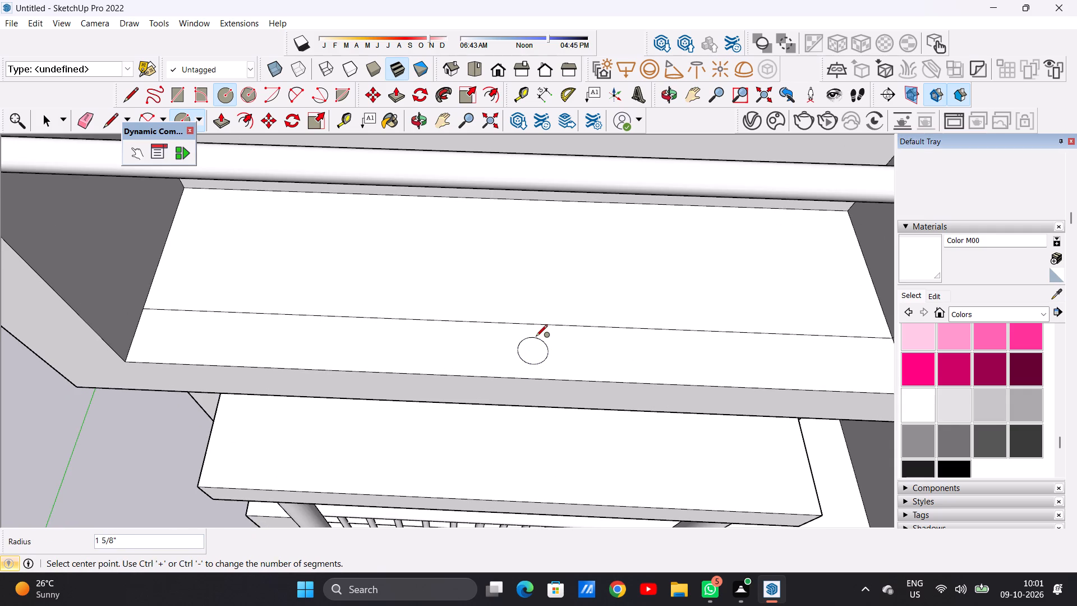
{"action": "key", "text": "space"}
Push/Pull the floor circle up about 2' 3 1/8" to the handrail to form a vertical baluster.
{"action": "key", "text": "p"}
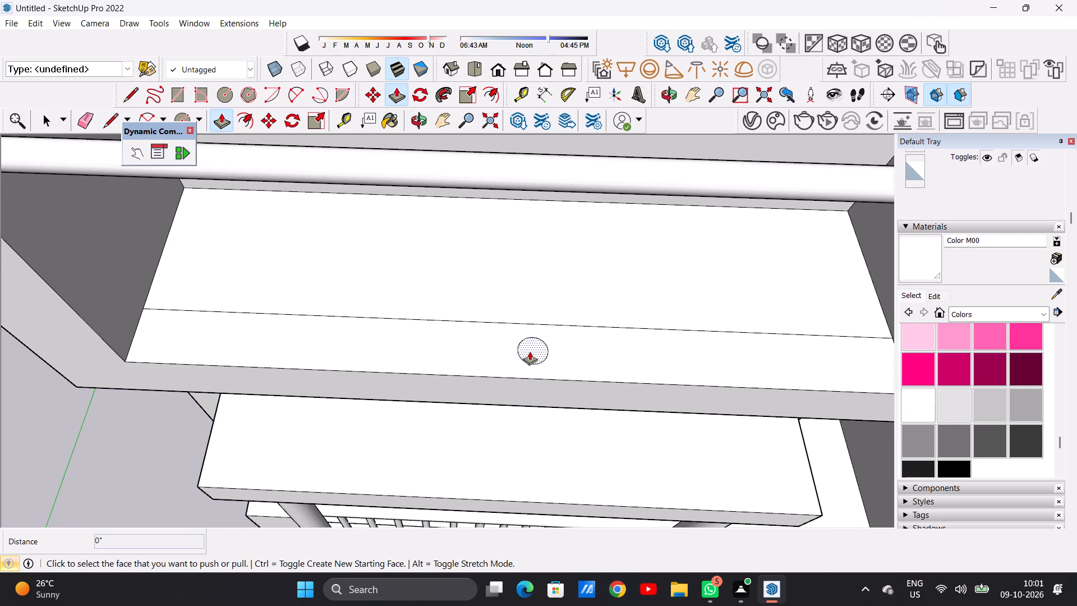
{"action": "left_click", "coordinate": [530, 351]}
{"action": "scroll", "coordinate": [539, 332], "scroll_direction": "down", "scroll_amount": 12}
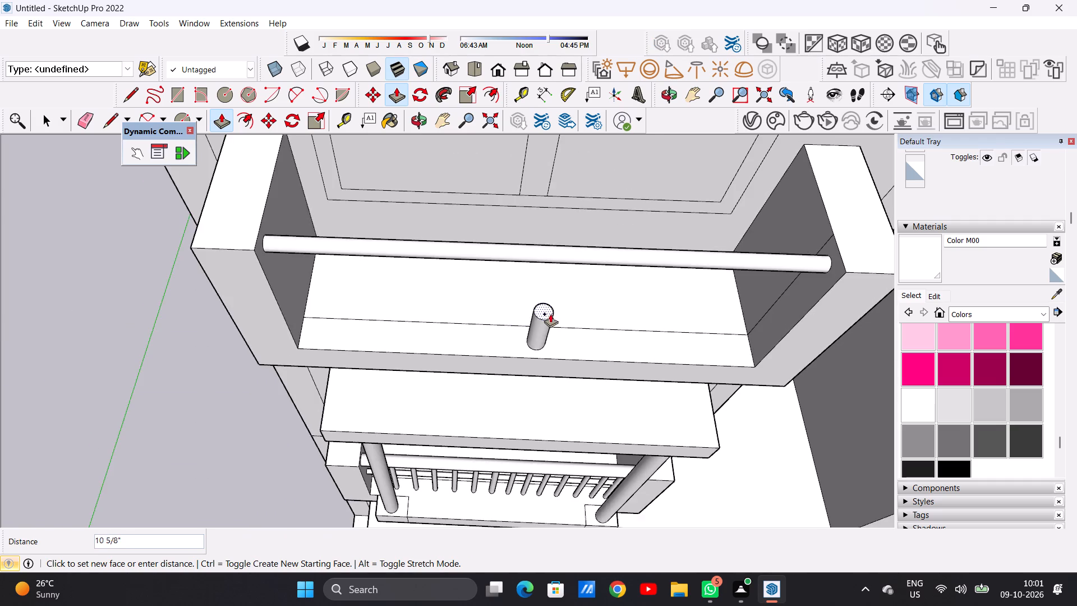
{"action": "middle_click_drag", "start_coordinate": [550, 307], "coordinate": [551, 256]}
{"action": "scroll", "coordinate": [553, 266], "scroll_direction": "down", "scroll_amount": 5}
{"action": "scroll", "coordinate": [541, 166], "scroll_direction": "up", "scroll_amount": 10}
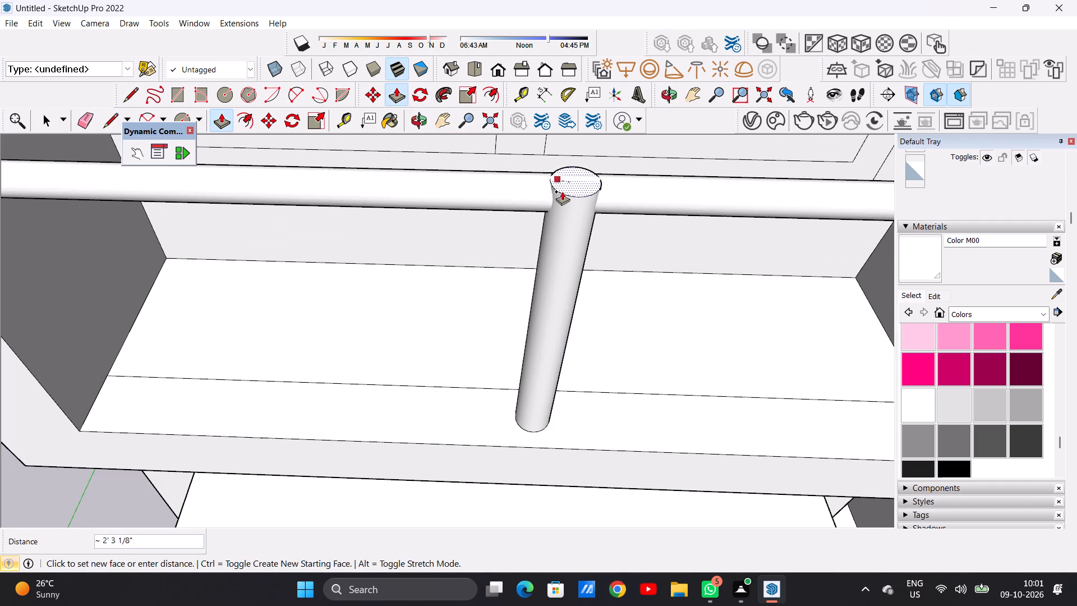
{"action": "left_click", "coordinate": [560, 195]}
{"action": "key", "text": "space"}
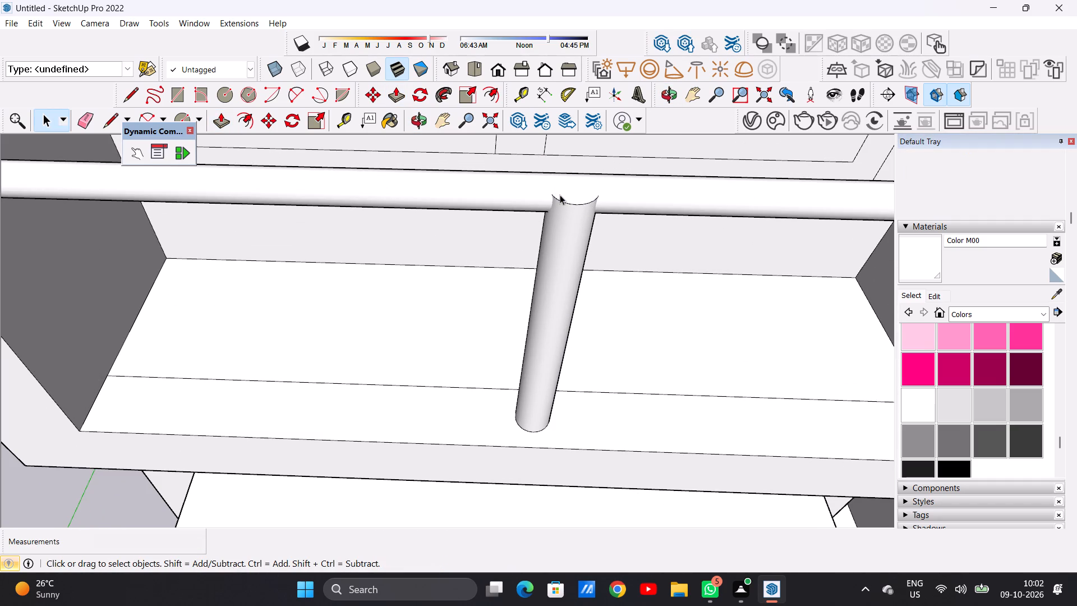
{"action": "key", "text": "space"}
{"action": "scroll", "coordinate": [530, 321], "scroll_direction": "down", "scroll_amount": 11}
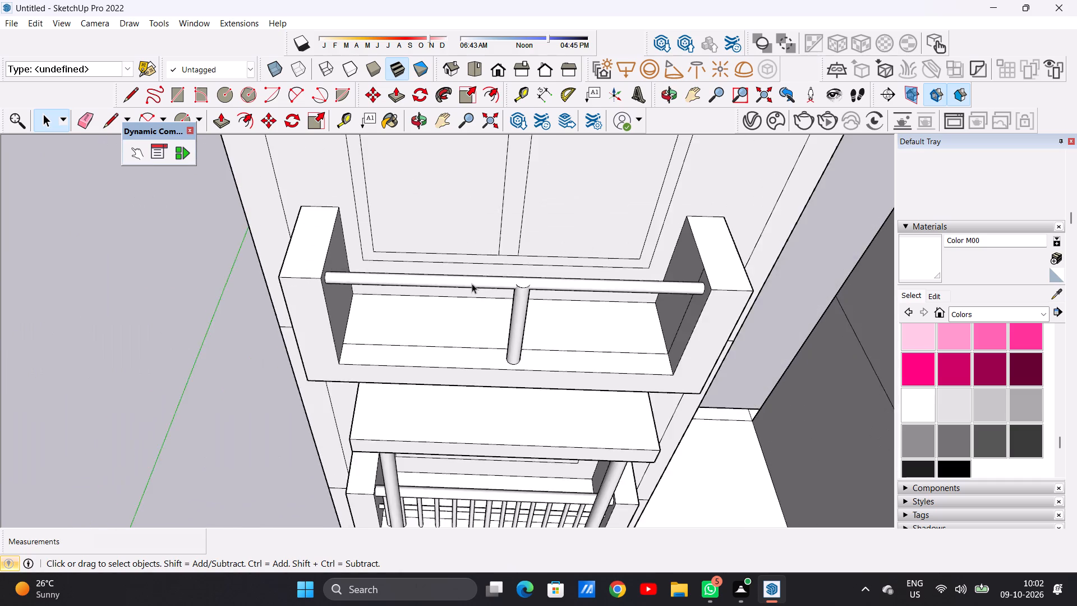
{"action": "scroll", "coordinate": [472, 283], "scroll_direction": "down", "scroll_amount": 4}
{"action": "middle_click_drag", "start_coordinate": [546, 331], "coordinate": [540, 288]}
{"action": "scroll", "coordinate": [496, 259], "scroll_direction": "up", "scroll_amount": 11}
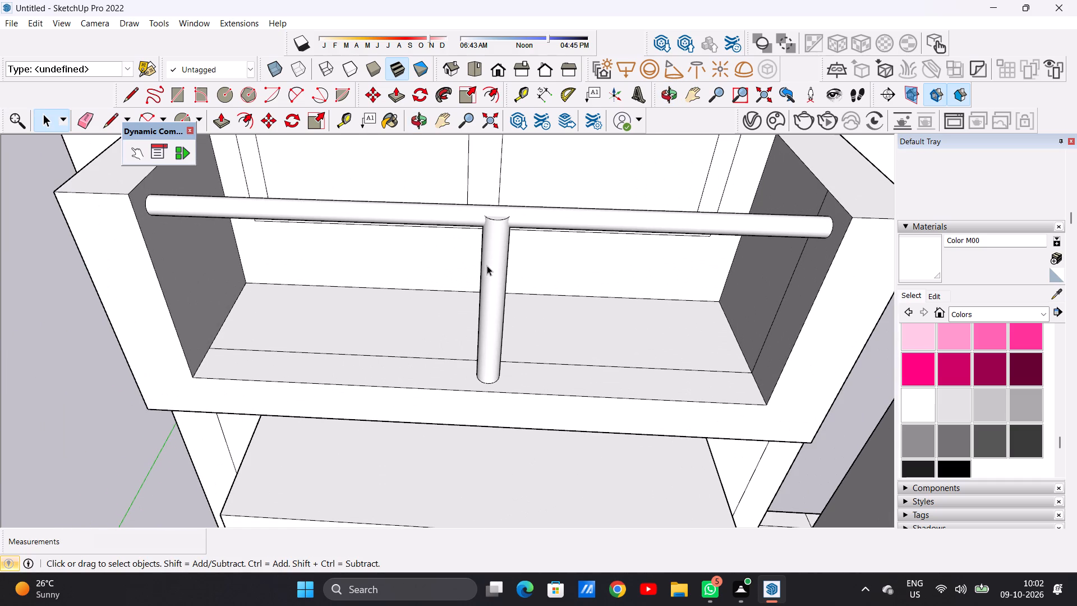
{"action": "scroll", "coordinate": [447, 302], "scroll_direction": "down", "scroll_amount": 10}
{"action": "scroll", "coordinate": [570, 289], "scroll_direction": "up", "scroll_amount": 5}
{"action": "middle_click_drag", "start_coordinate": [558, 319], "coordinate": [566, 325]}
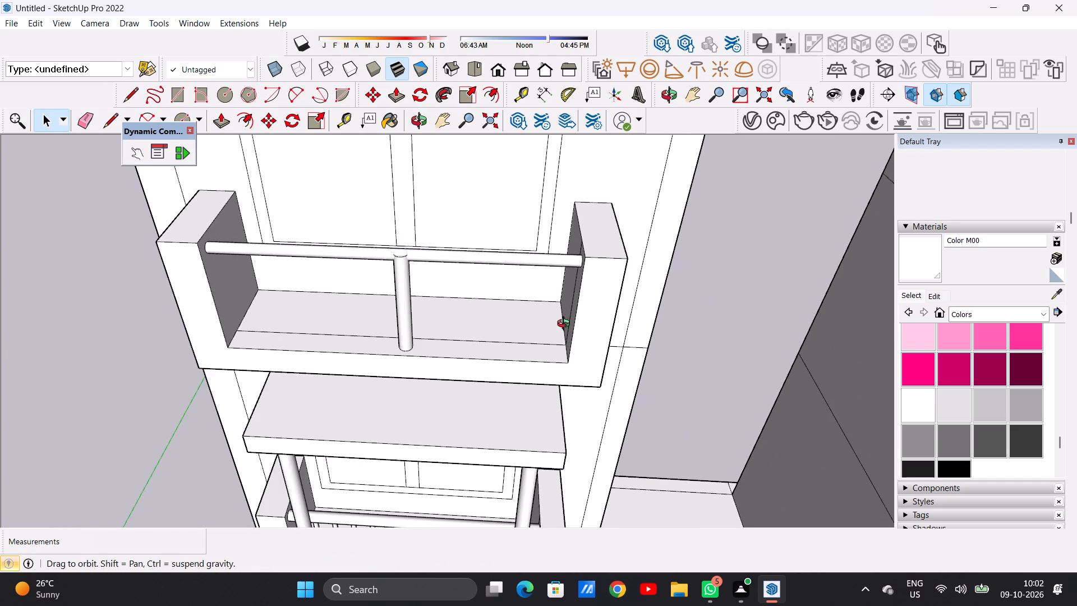
Draw a circle of about 1" radius on the balcony's front floor strip, just to the right of the central baluster.
{"action": "middle_click_drag", "start_coordinate": [566, 325], "coordinate": [559, 429]}
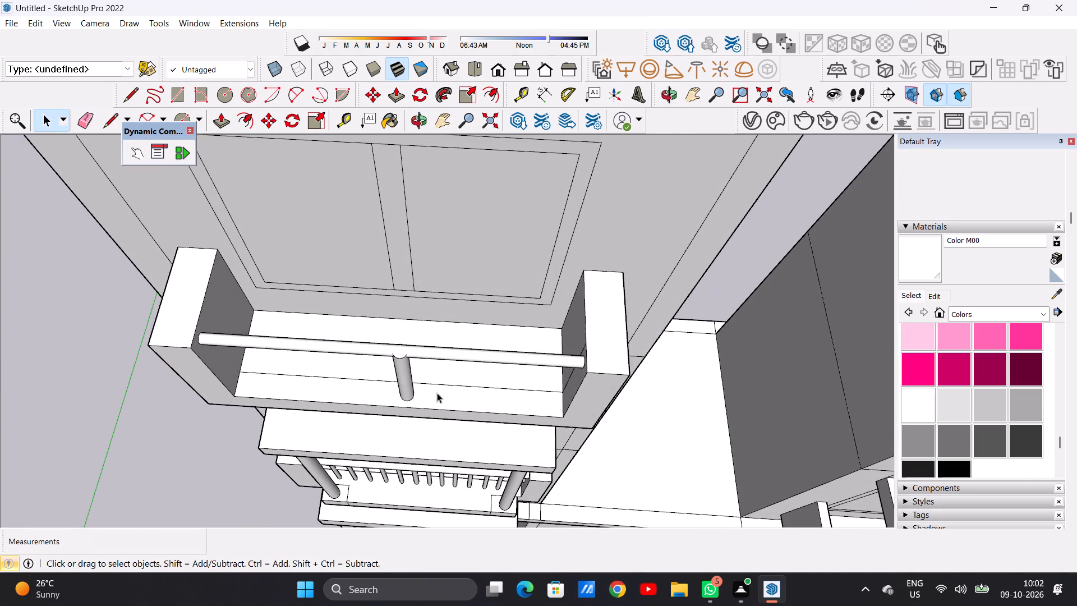
{"action": "scroll", "coordinate": [437, 393], "scroll_direction": "up", "scroll_amount": 9}
{"action": "middle_click_drag", "start_coordinate": [441, 407], "coordinate": [450, 421]}
{"action": "scroll", "coordinate": [450, 421], "scroll_direction": "up", "scroll_amount": 1}
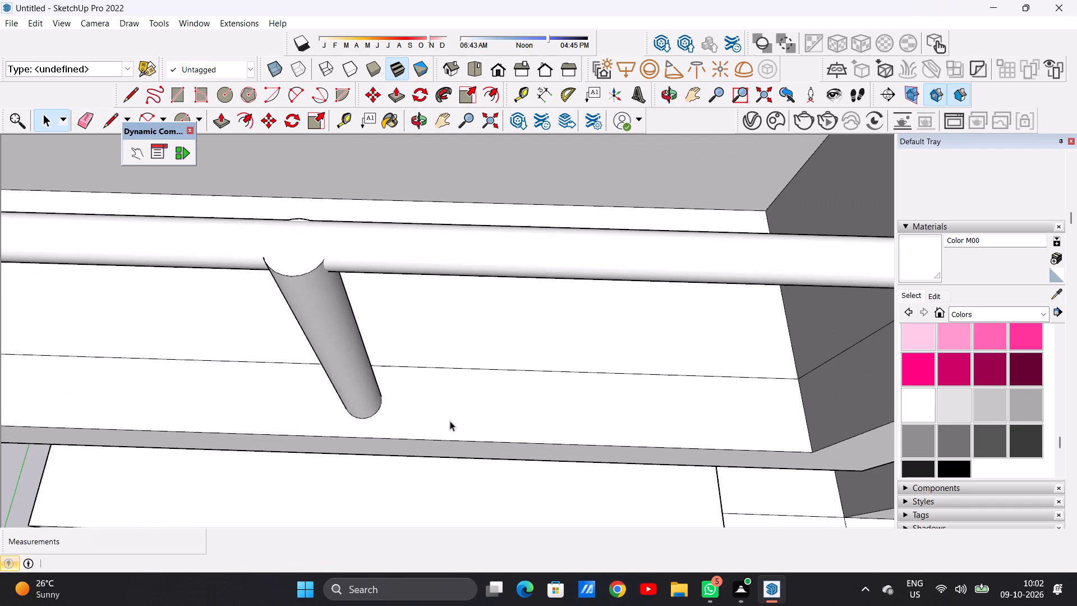
{"action": "key", "text": "c"}
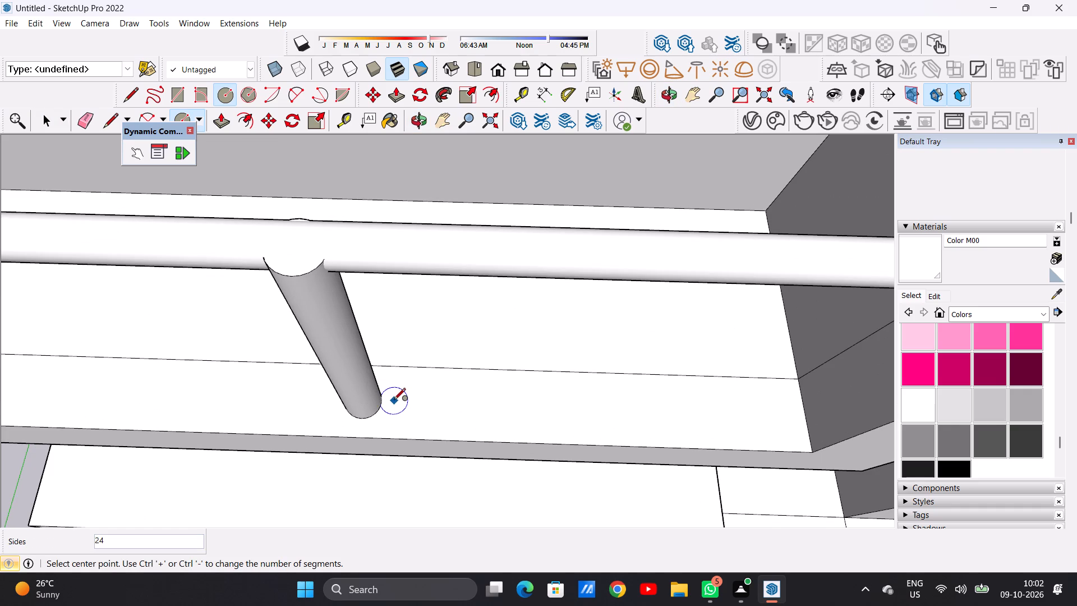
{"action": "left_click", "coordinate": [441, 403]}
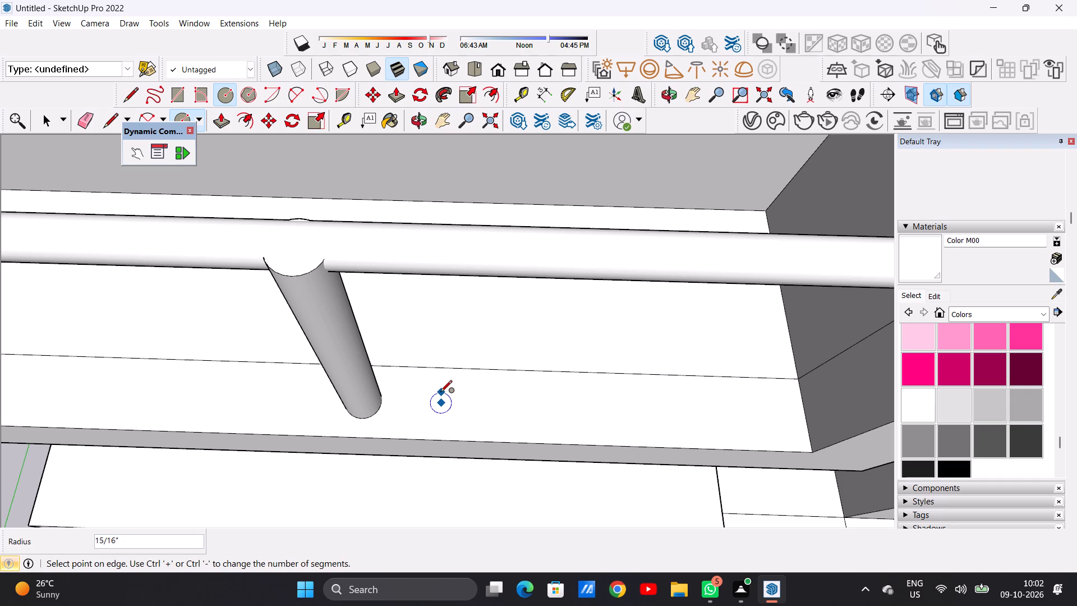
{"action": "left_click", "coordinate": [440, 392]}
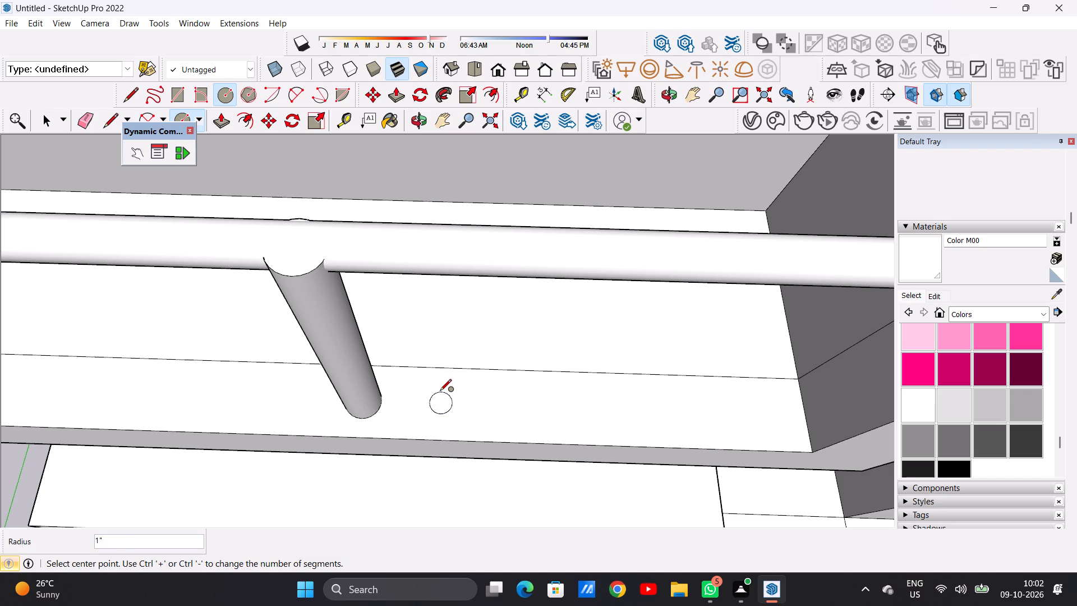
{"action": "key", "text": "space"}
Copy the small circle five times along the front strip, filling the stretch between the central baluster and the right side wall.
{"action": "scroll", "coordinate": [441, 411], "scroll_direction": "up", "scroll_amount": 5}
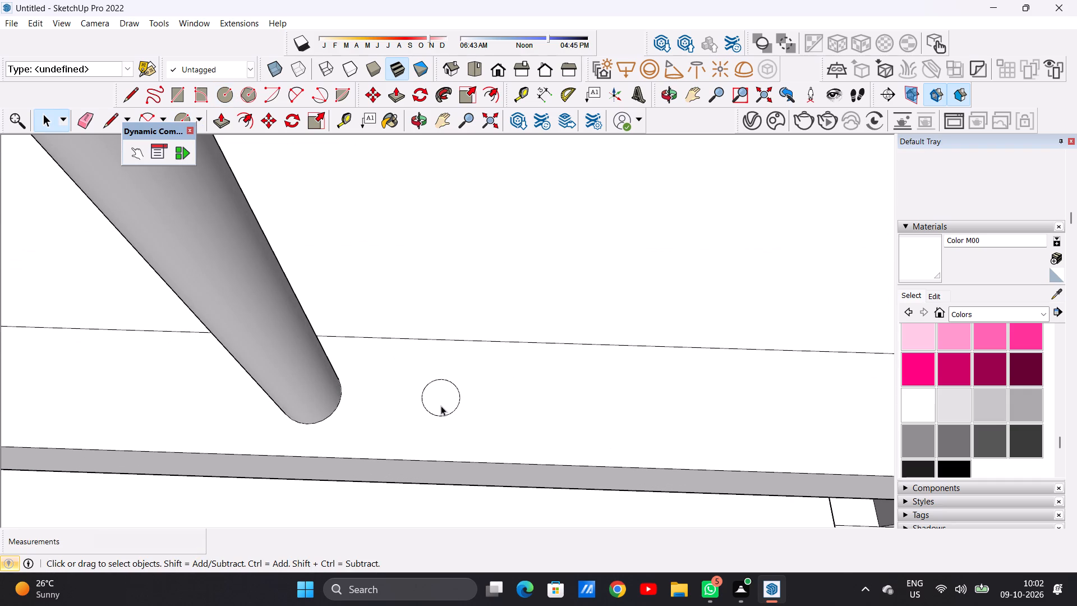
{"action": "double_click", "coordinate": [441, 406]}
{"action": "key", "text": "m"}
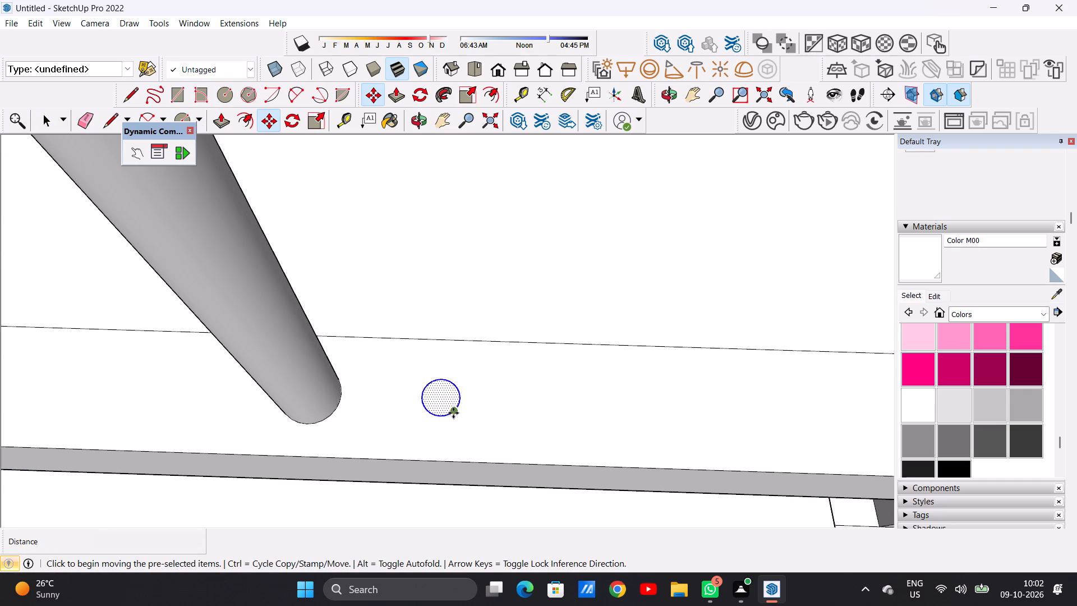
{"action": "left_click", "coordinate": [453, 413]}
{"action": "scroll", "coordinate": [491, 412], "scroll_direction": "down", "scroll_amount": 5}
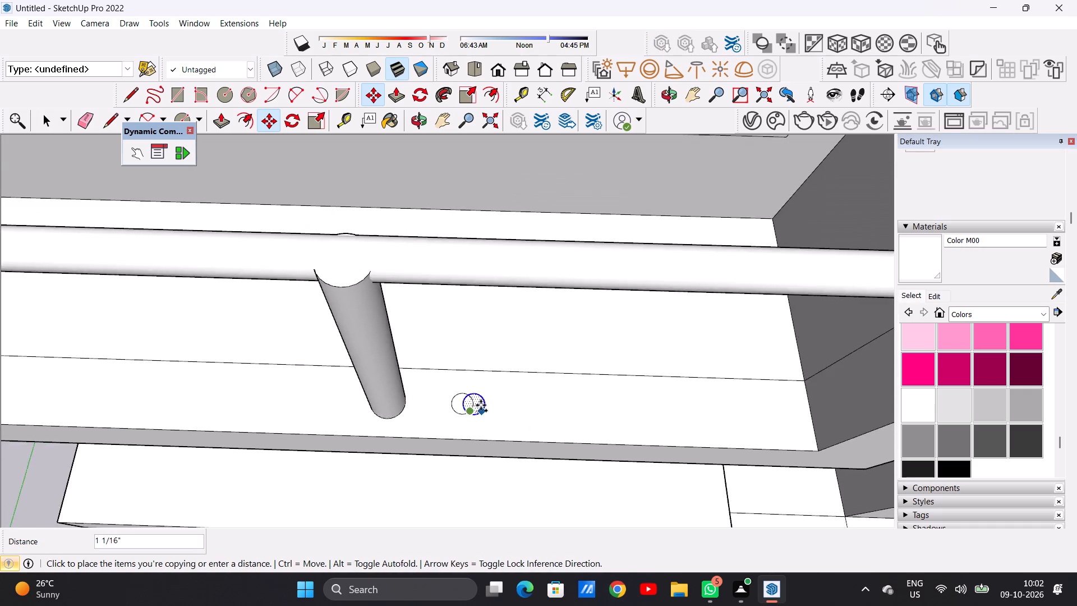
{"action": "scroll", "coordinate": [481, 405], "scroll_direction": "down", "scroll_amount": 4}
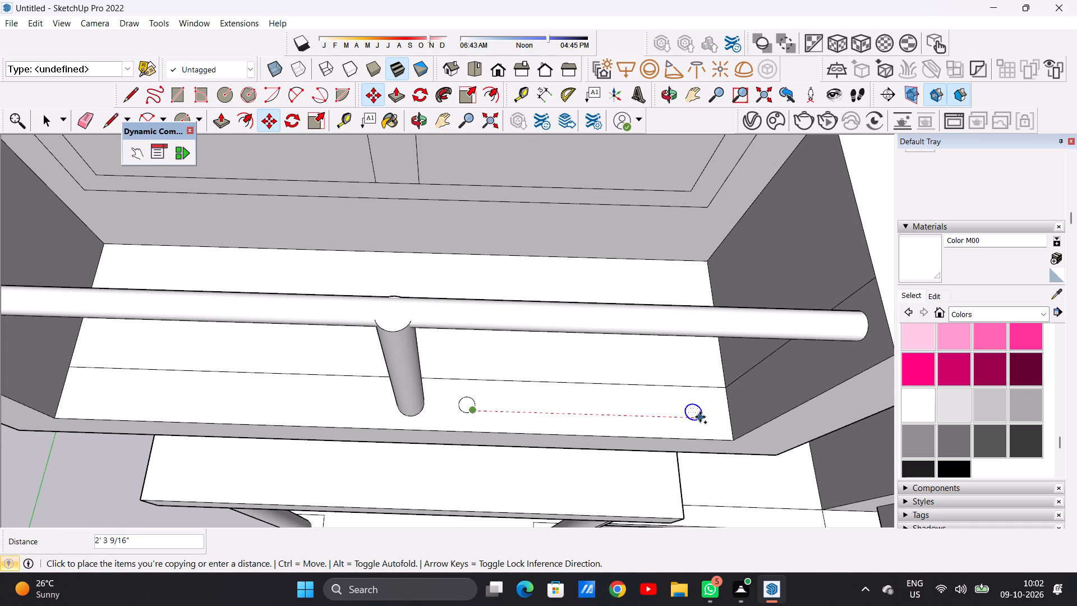
{"action": "left_click", "coordinate": [700, 417]}
{"action": "left_click", "coordinate": [700, 417]}
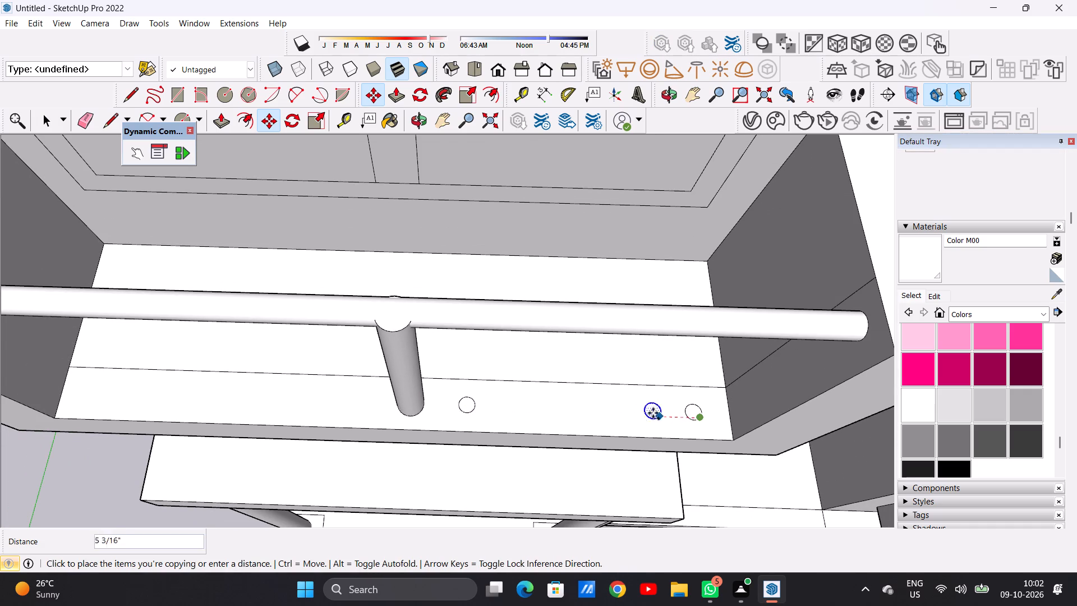
{"action": "left_click", "coordinate": [517, 418]}
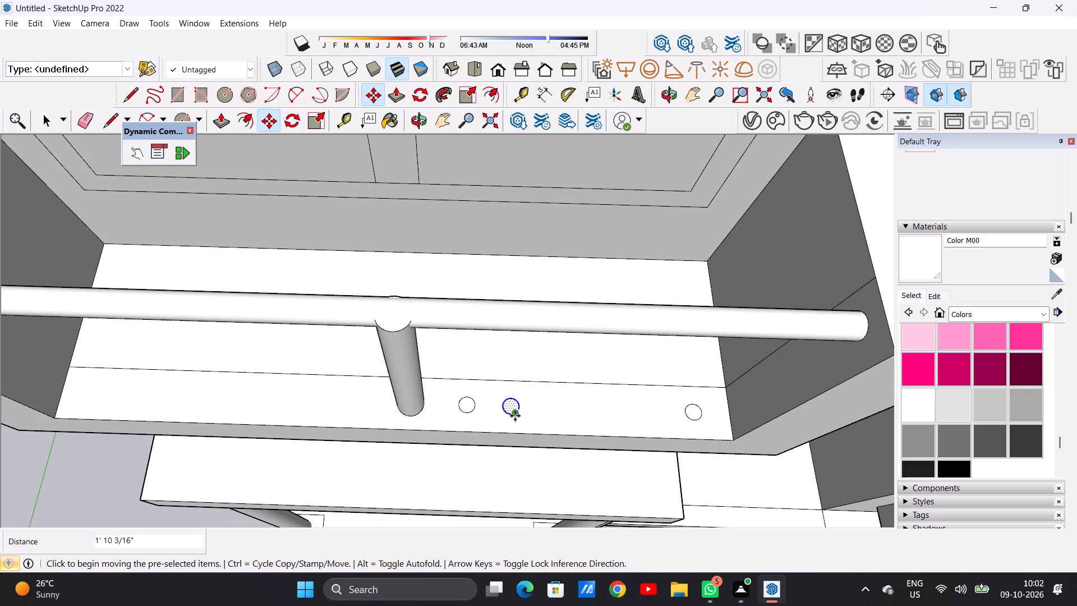
{"action": "left_click", "coordinate": [515, 416]}
{"action": "left_click", "coordinate": [659, 417]}
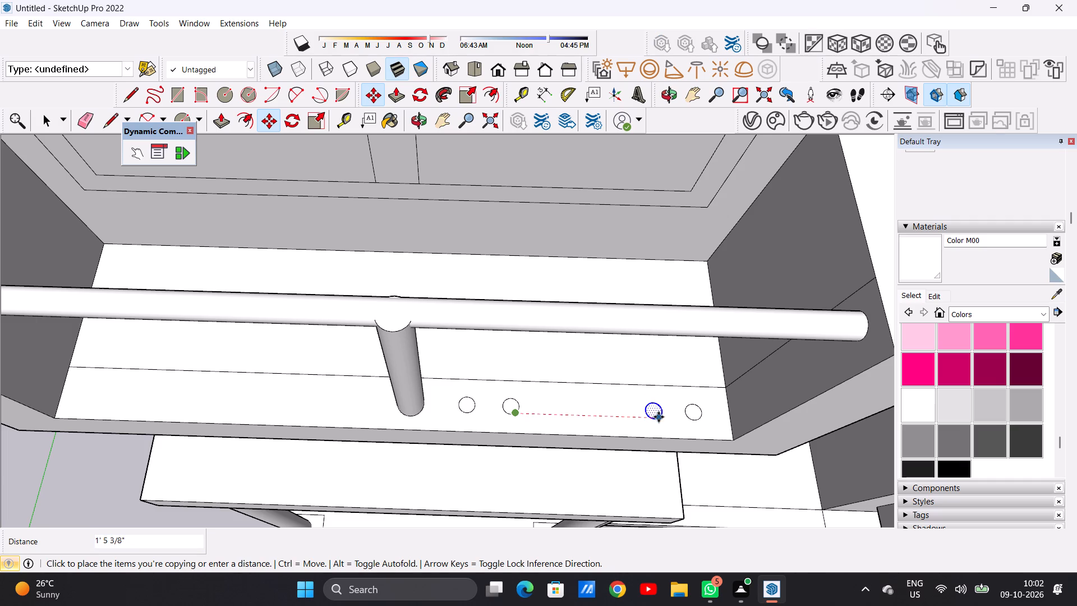
{"action": "left_click", "coordinate": [659, 417]}
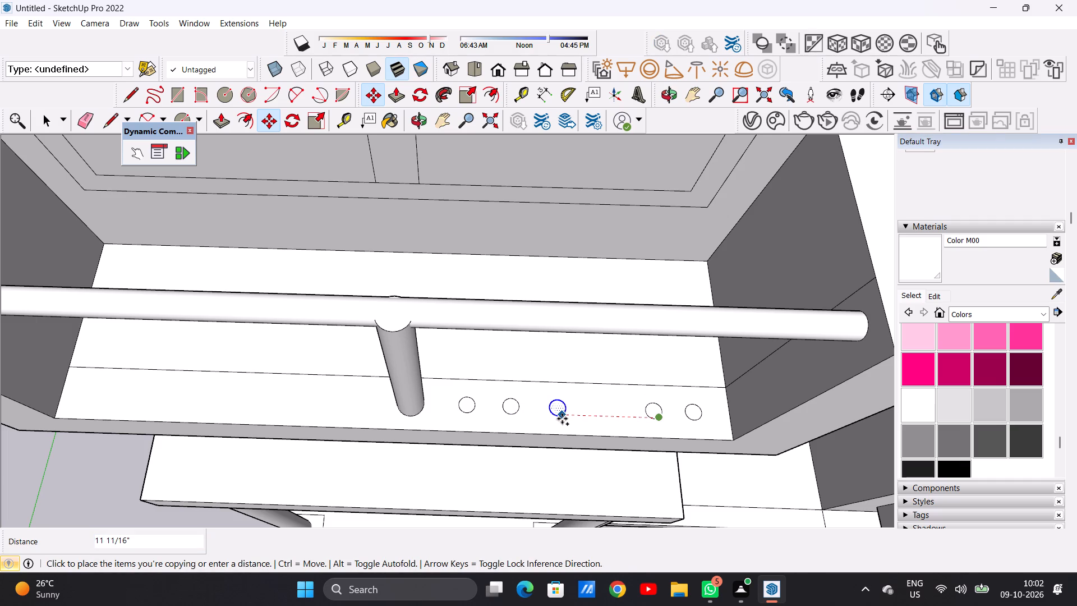
{"action": "left_click", "coordinate": [562, 422]}
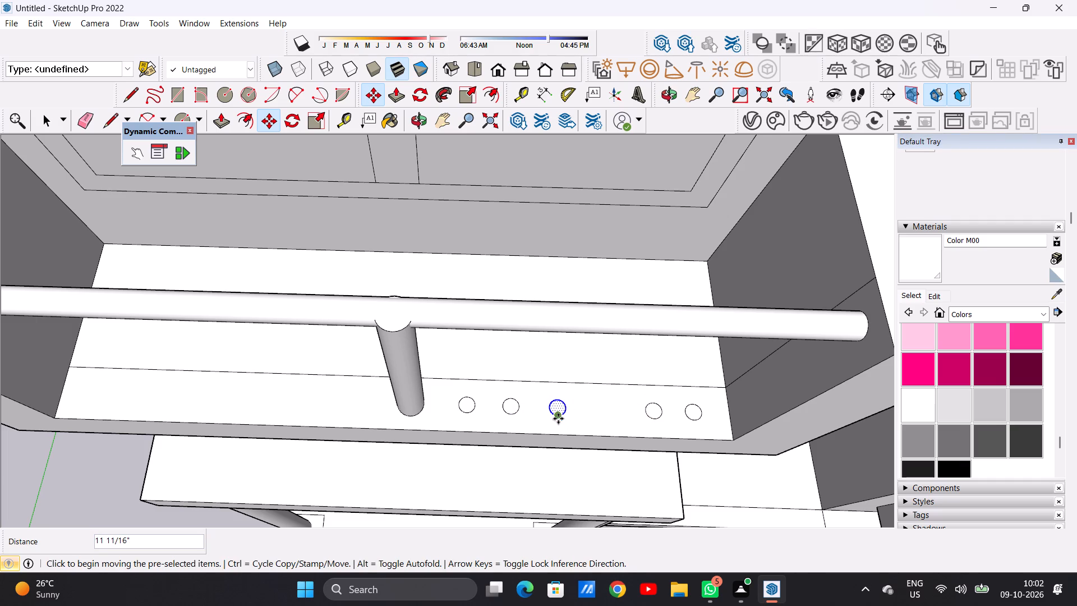
{"action": "left_click", "coordinate": [558, 419]}
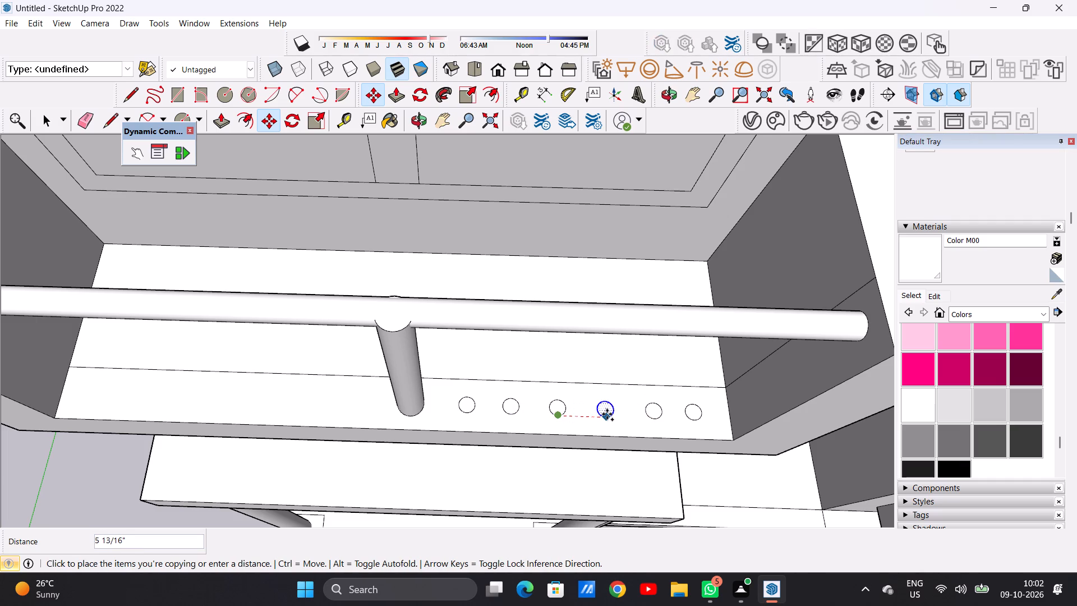
{"action": "left_click", "coordinate": [608, 414]}
Copy the circle seven times across the front strip between the left side wall and the central baluster, roughly evenly spaced.
{"action": "left_click", "coordinate": [609, 415]}
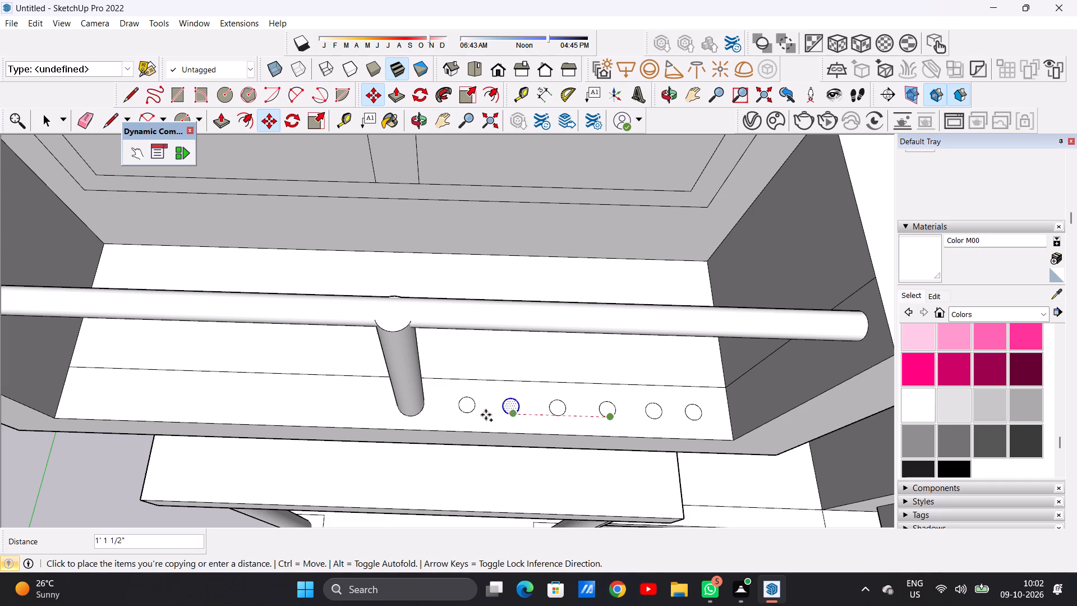
{"action": "scroll", "coordinate": [293, 416], "scroll_direction": "down", "scroll_amount": 5}
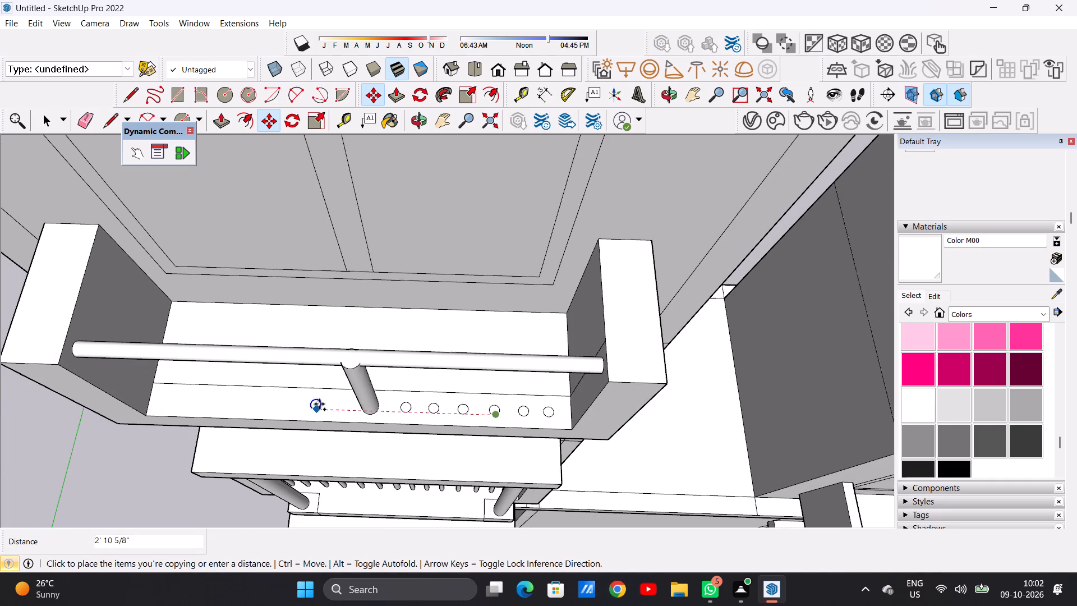
{"action": "scroll", "coordinate": [180, 397], "scroll_direction": "up", "scroll_amount": 4}
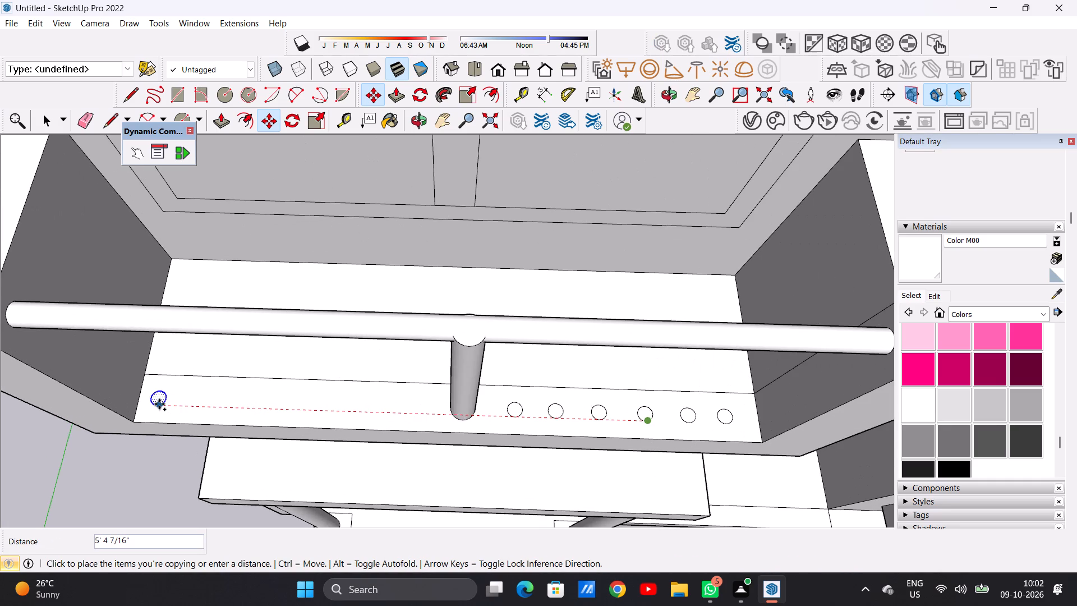
{"action": "left_click", "coordinate": [159, 404]}
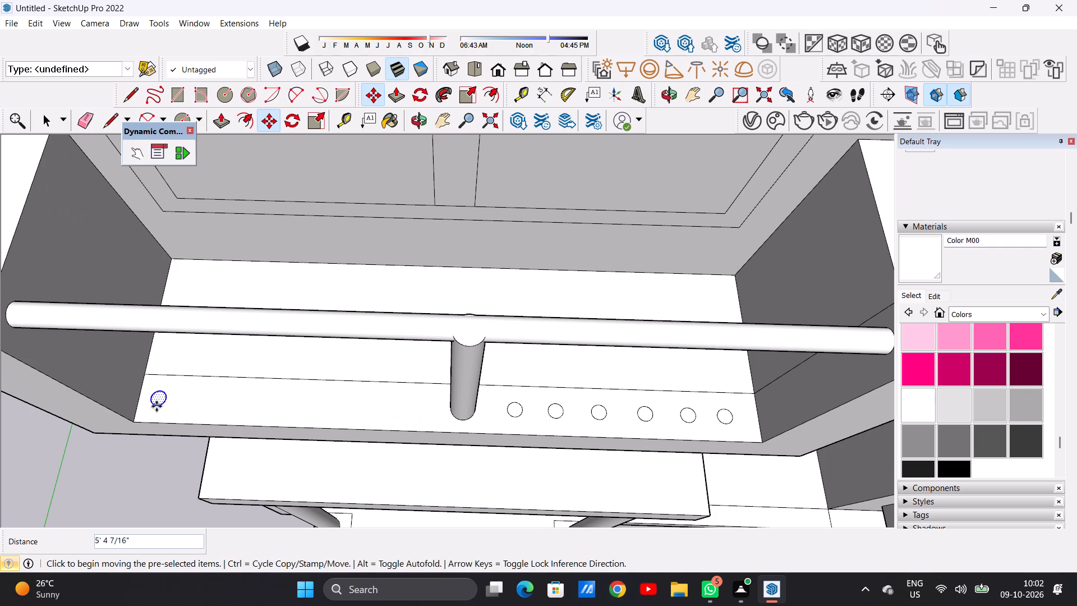
{"action": "left_click", "coordinate": [157, 408]}
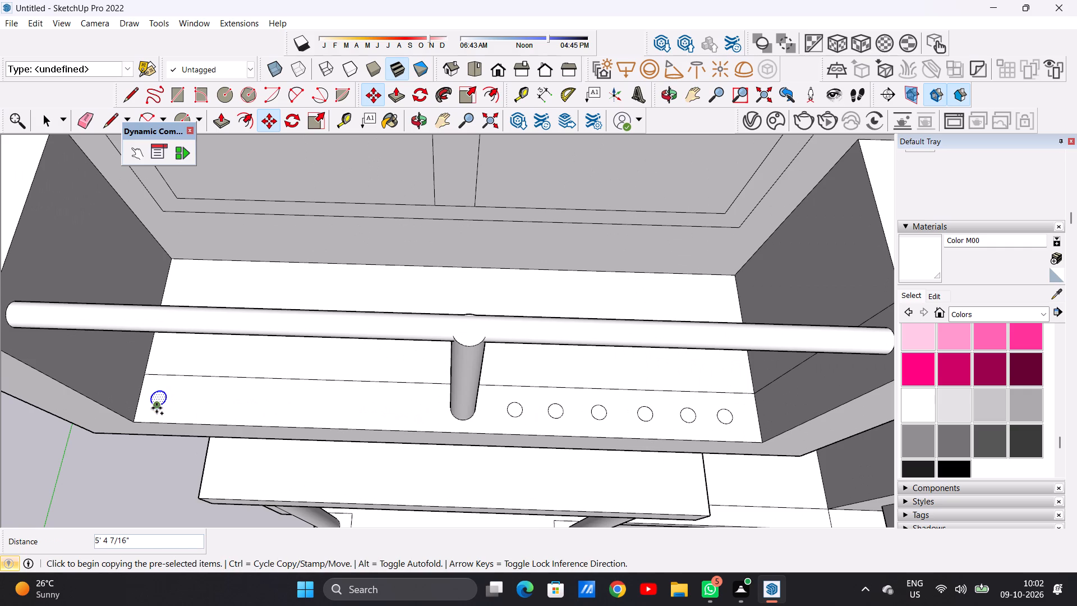
{"action": "left_click", "coordinate": [416, 410]}
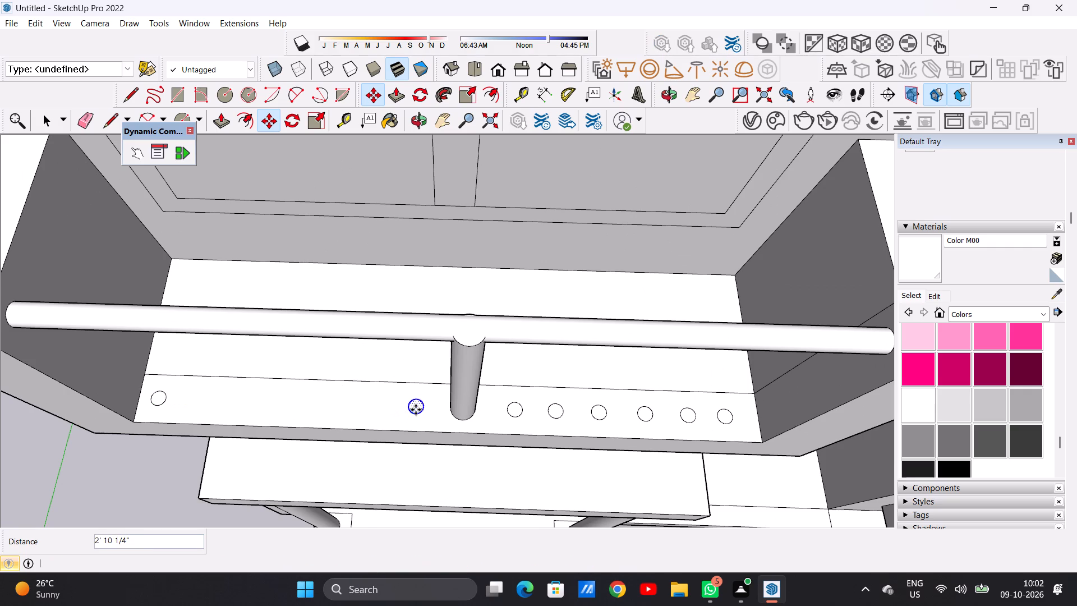
{"action": "left_click", "coordinate": [416, 411]}
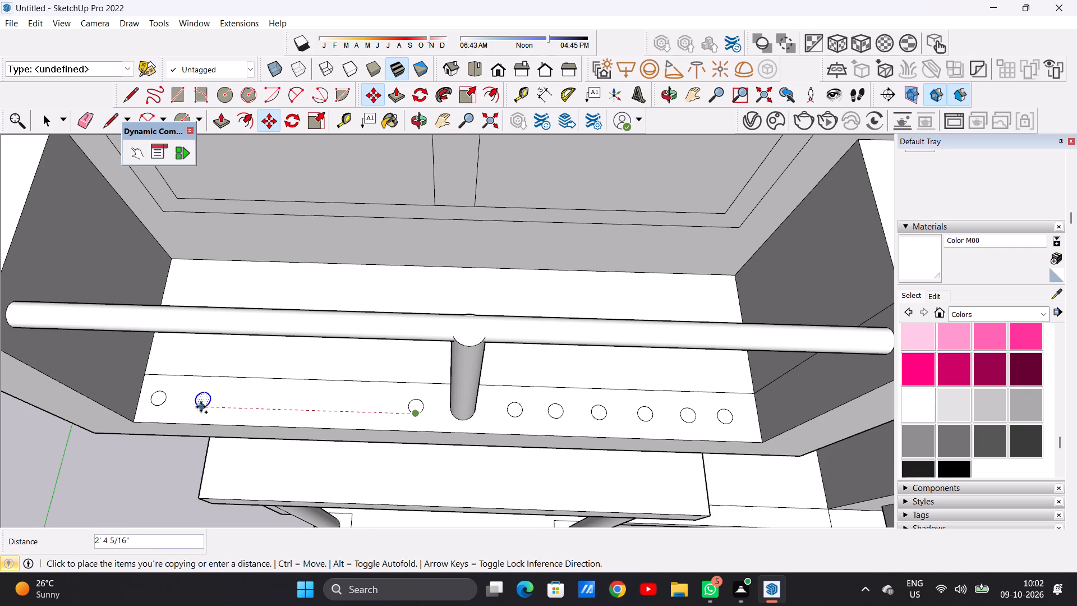
{"action": "left_click", "coordinate": [196, 404]}
{"action": "left_click", "coordinate": [196, 404]}
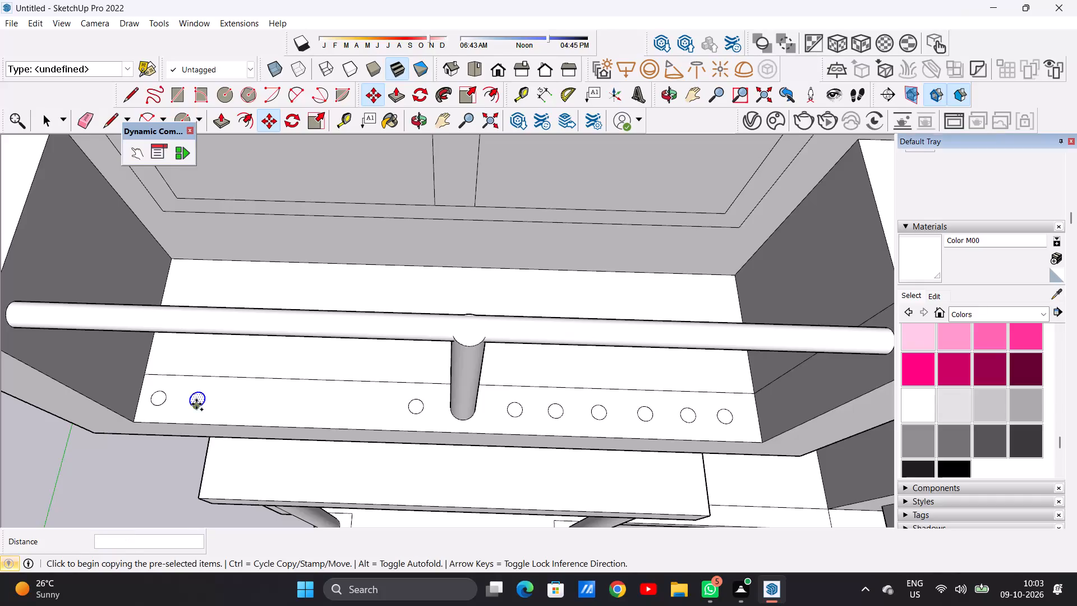
{"action": "left_click", "coordinate": [374, 412]}
{"action": "left_click", "coordinate": [374, 412]}
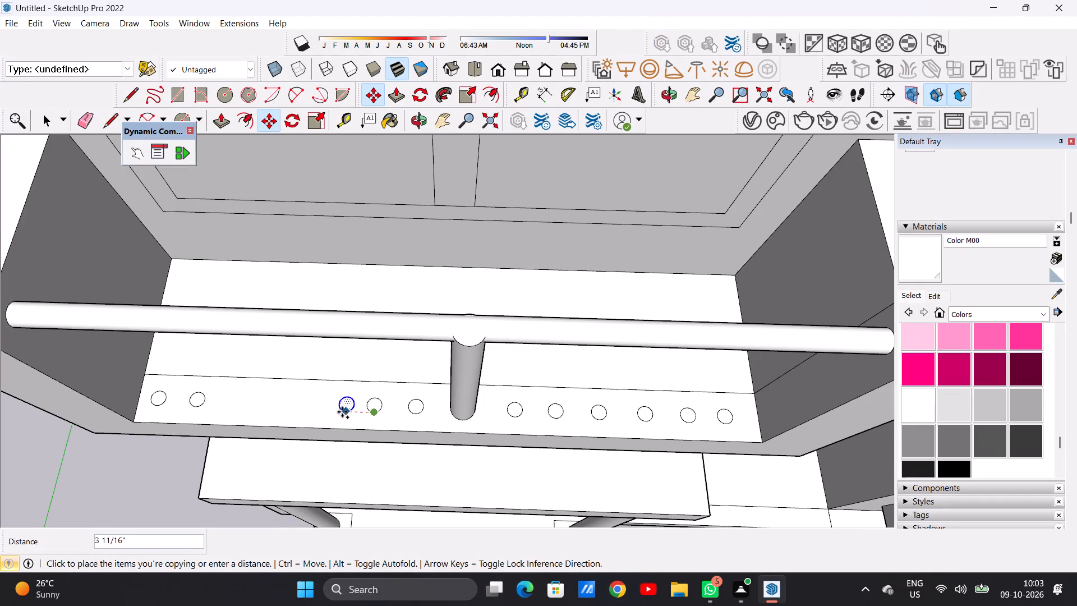
{"action": "left_click", "coordinate": [229, 412]}
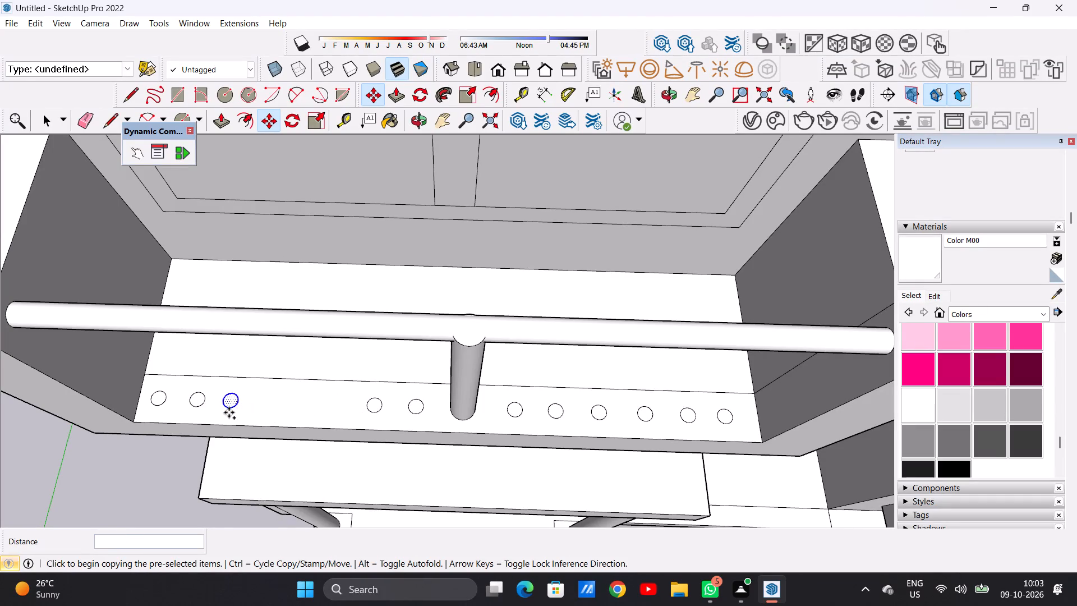
{"action": "left_click", "coordinate": [227, 410]}
{"action": "left_click", "coordinate": [325, 411]}
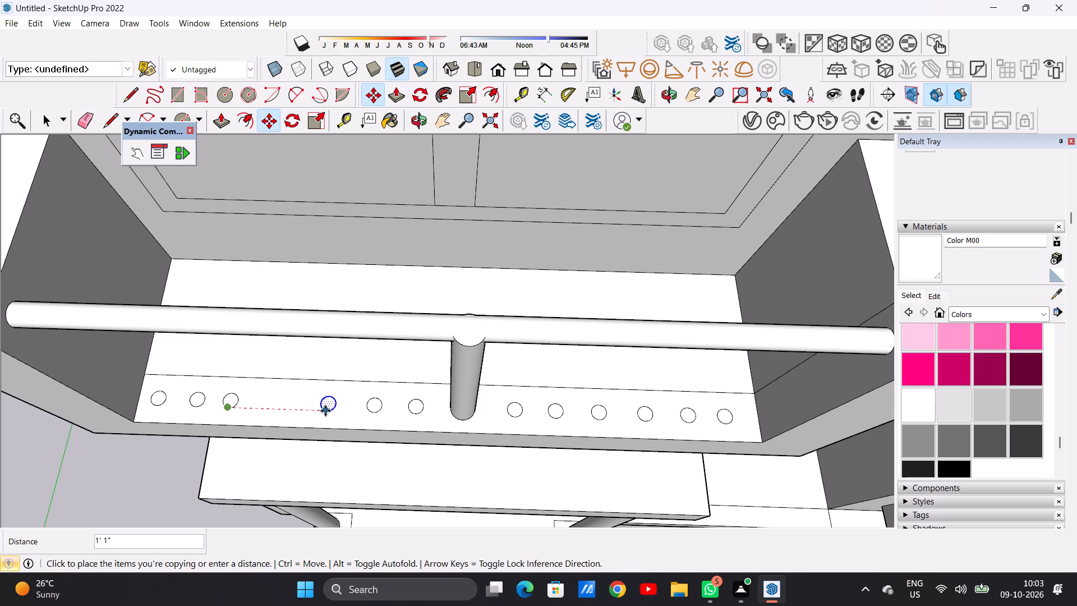
{"action": "left_click", "coordinate": [325, 411]}
{"action": "left_click", "coordinate": [275, 407]}
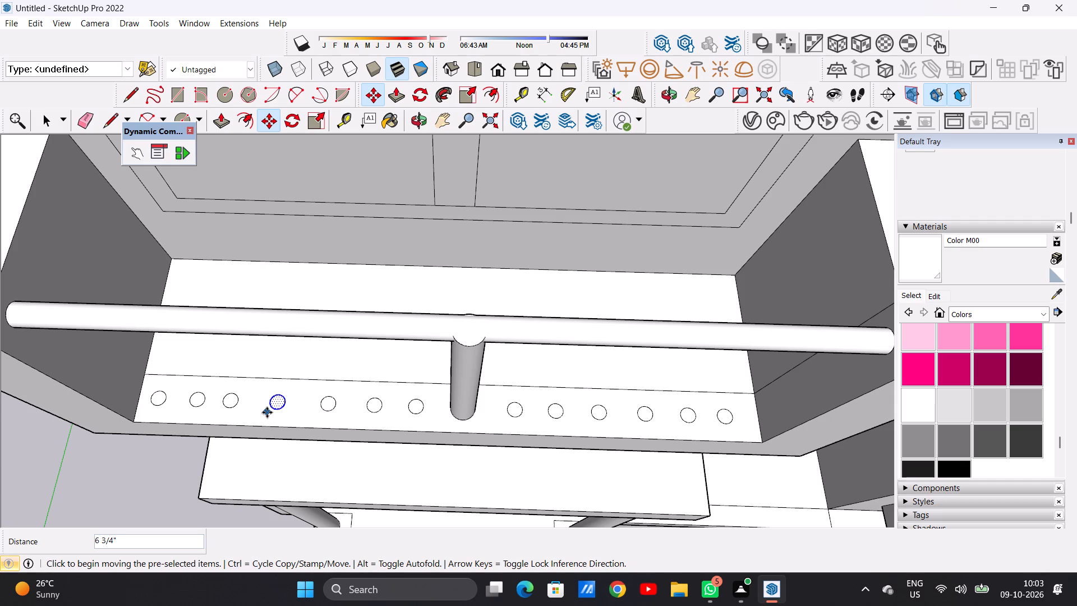
{"action": "key", "text": "space"}
{"action": "scroll", "coordinate": [297, 402], "scroll_direction": "down", "scroll_amount": 11}
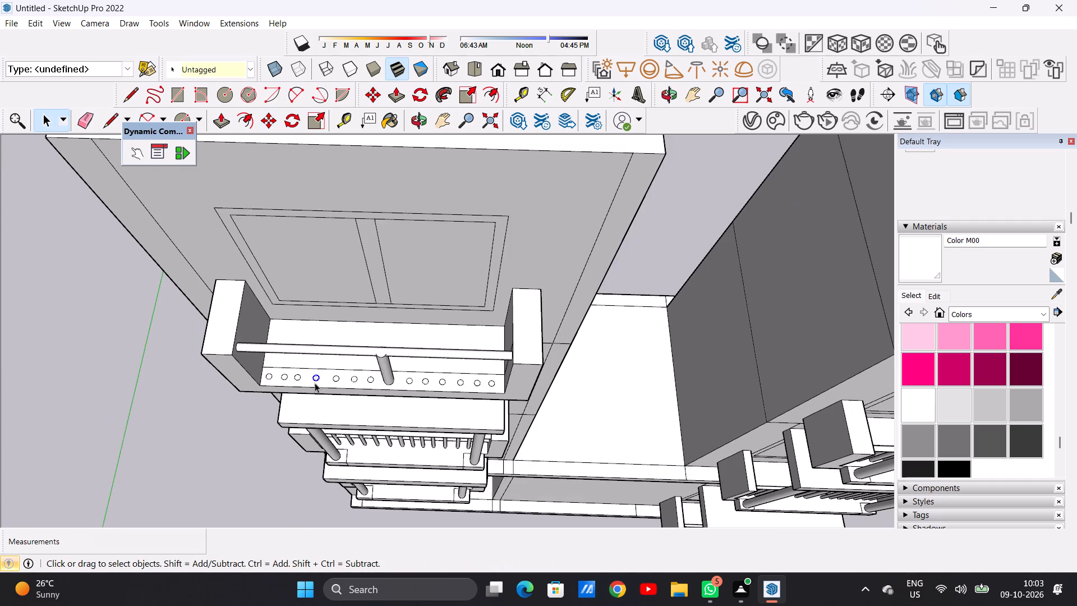
{"action": "left_click", "coordinate": [153, 450]}
Push/Pull the circle nearest the right side wall up about 2' 2 1/8" to the handrail to form a thin baluster.
{"action": "scroll", "coordinate": [348, 345], "scroll_direction": "up", "scroll_amount": 9}
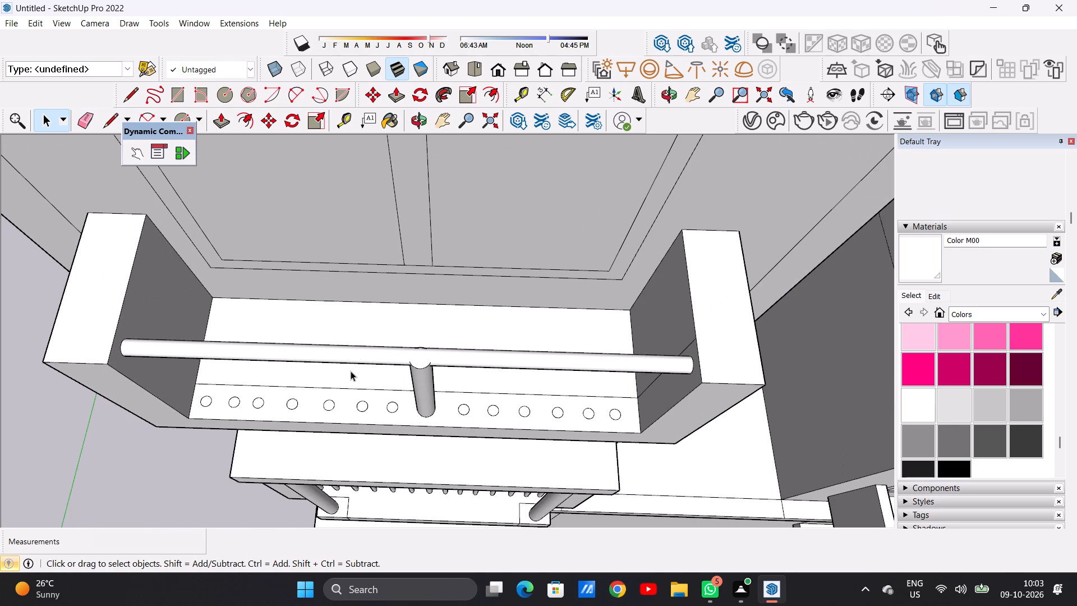
{"action": "scroll", "coordinate": [339, 371], "scroll_direction": "down", "scroll_amount": 1}
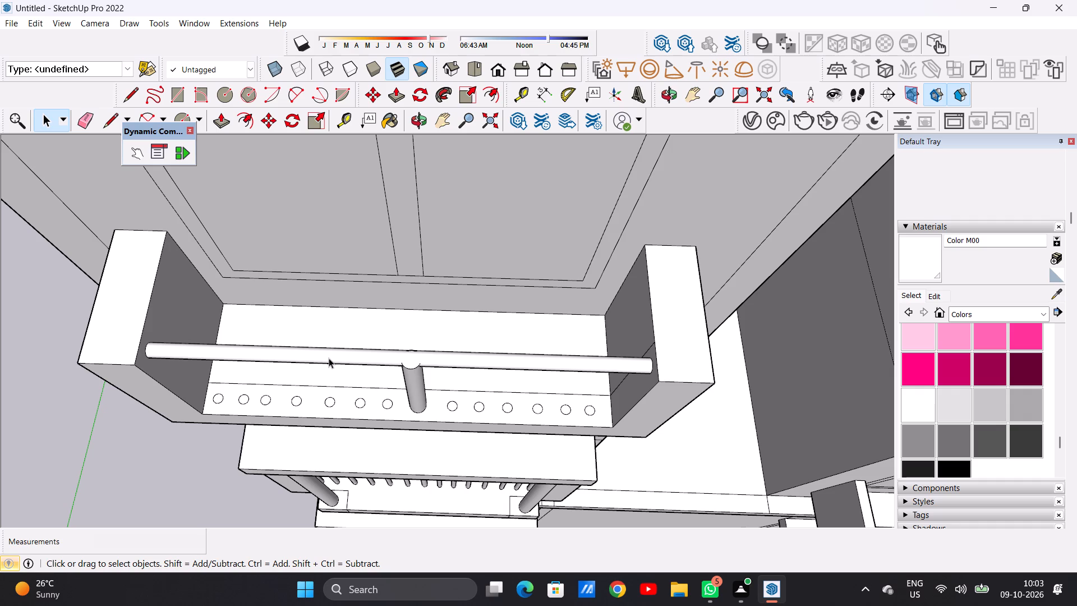
{"action": "scroll", "coordinate": [412, 380], "scroll_direction": "down", "scroll_amount": 7}
{"action": "scroll", "coordinate": [519, 379], "scroll_direction": "up", "scroll_amount": 7}
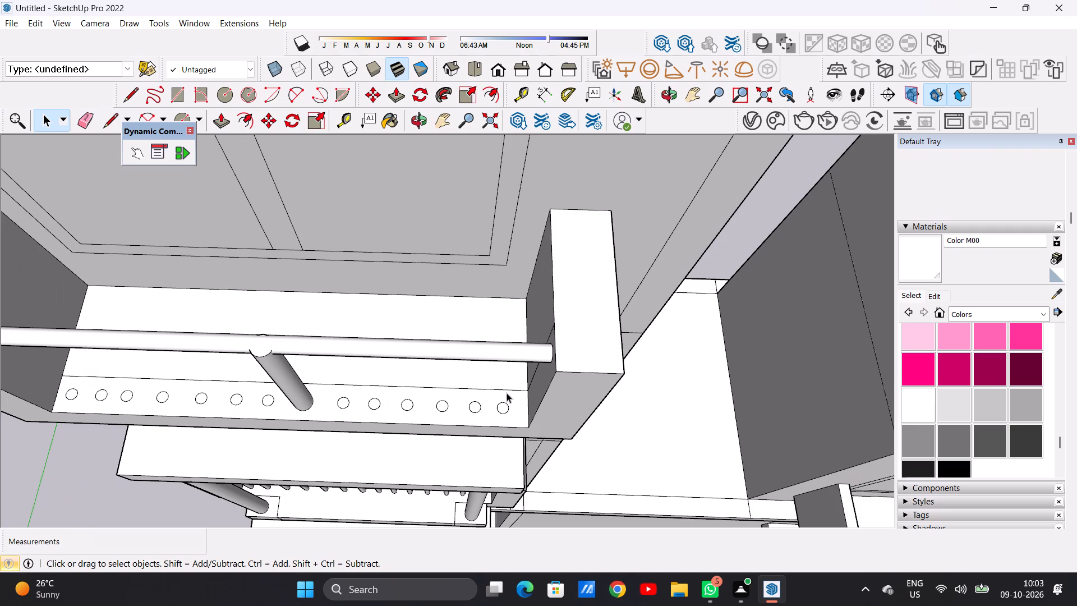
{"action": "scroll", "coordinate": [496, 401], "scroll_direction": "down", "scroll_amount": 5}
{"action": "scroll", "coordinate": [498, 435], "scroll_direction": "up", "scroll_amount": 10}
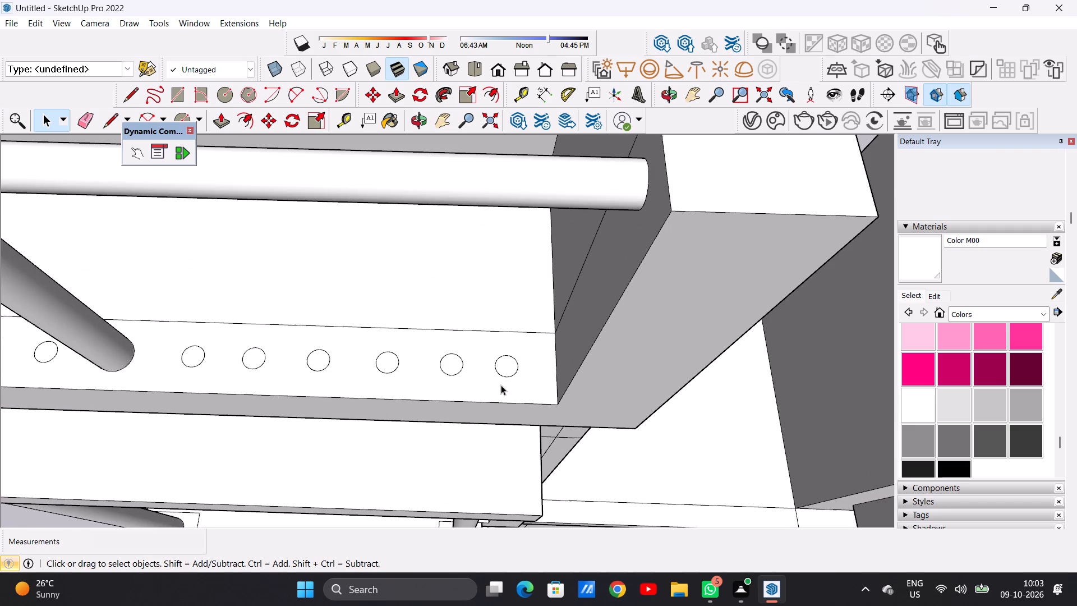
{"action": "key", "text": "p"}
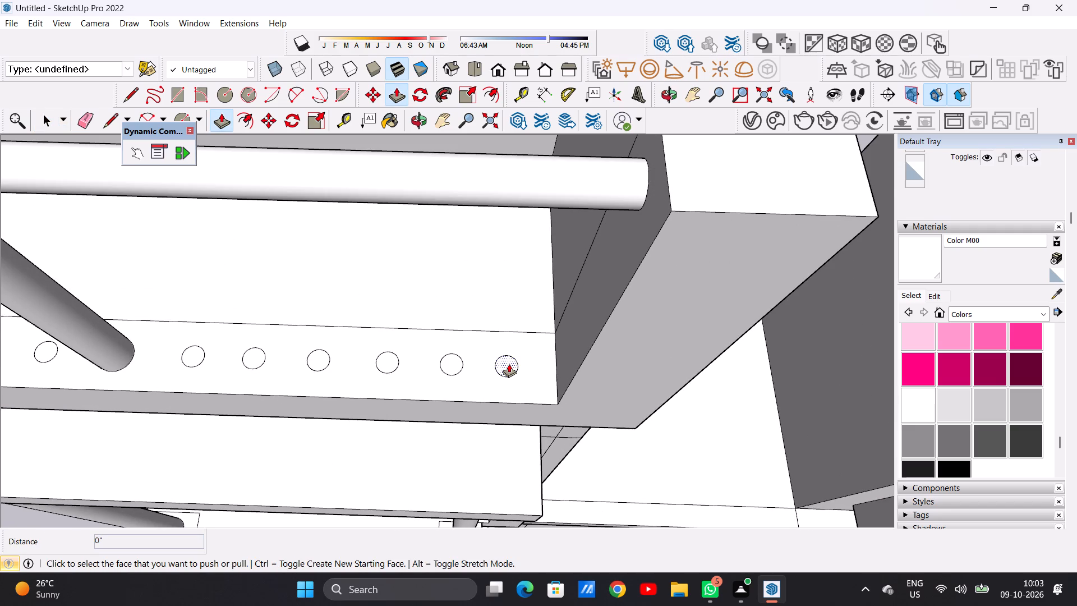
{"action": "left_click", "coordinate": [509, 364]}
{"action": "scroll", "coordinate": [532, 303], "scroll_direction": "down", "scroll_amount": 9}
{"action": "middle_click_drag", "start_coordinate": [522, 304], "coordinate": [542, 211]}
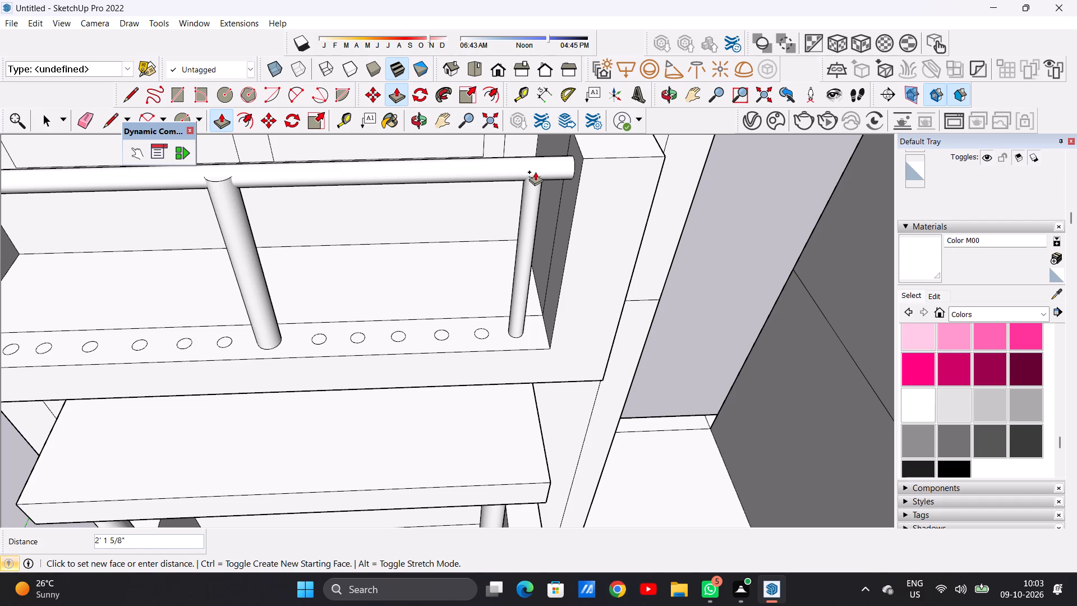
{"action": "left_click", "coordinate": [535, 168]}
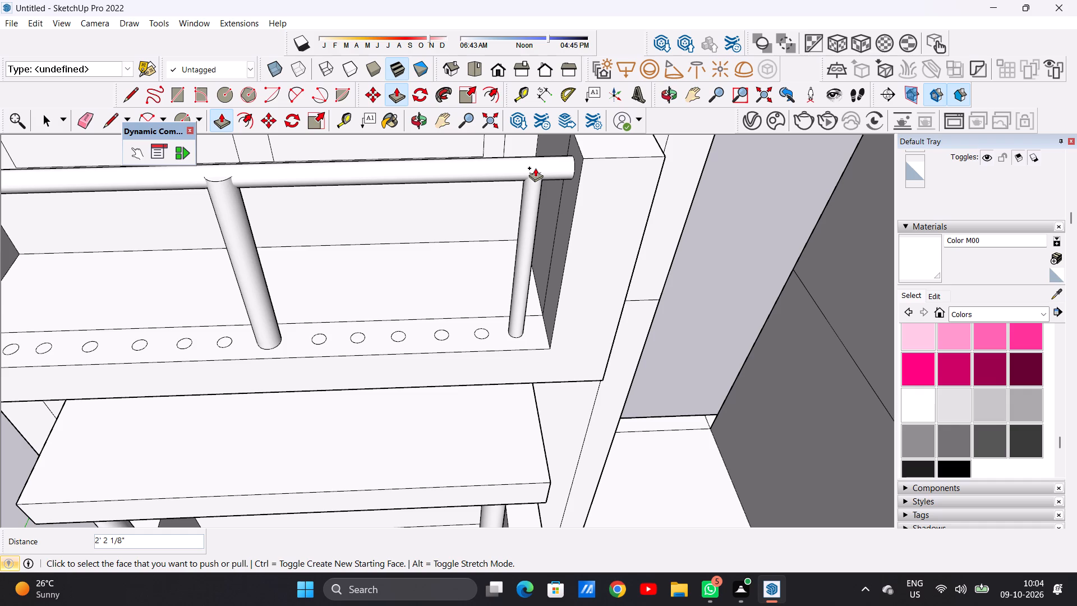
Push/Pull the second circle from the right side wall up about 2' 2 3/8" to the handrail to form a baluster.
{"action": "scroll", "coordinate": [480, 326], "scroll_direction": "up", "scroll_amount": 11}
{"action": "left_click", "coordinate": [496, 332]}
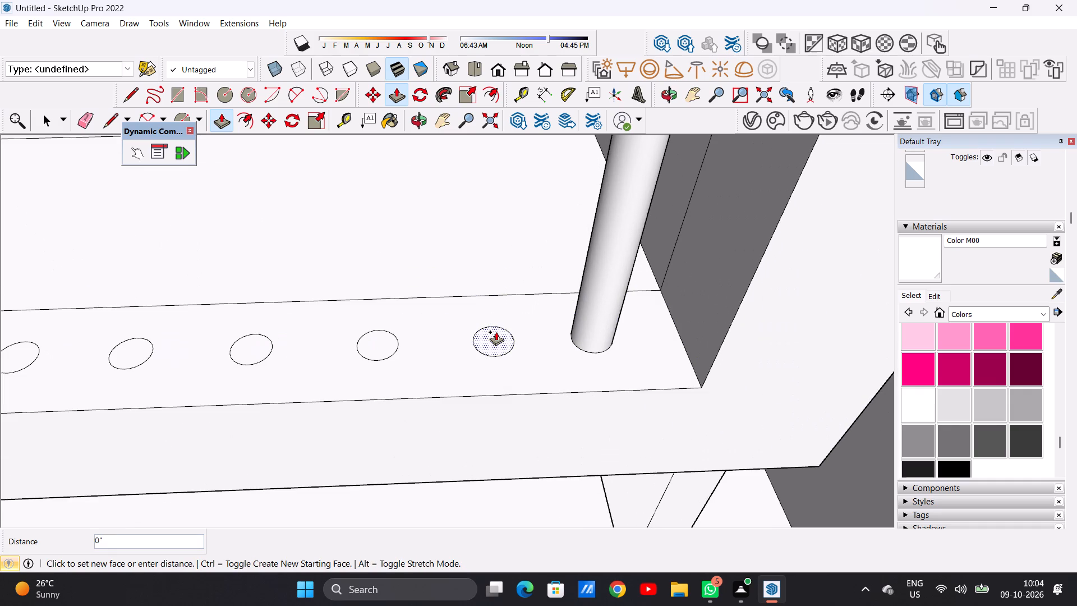
{"action": "scroll", "coordinate": [500, 282], "scroll_direction": "down", "scroll_amount": 16}
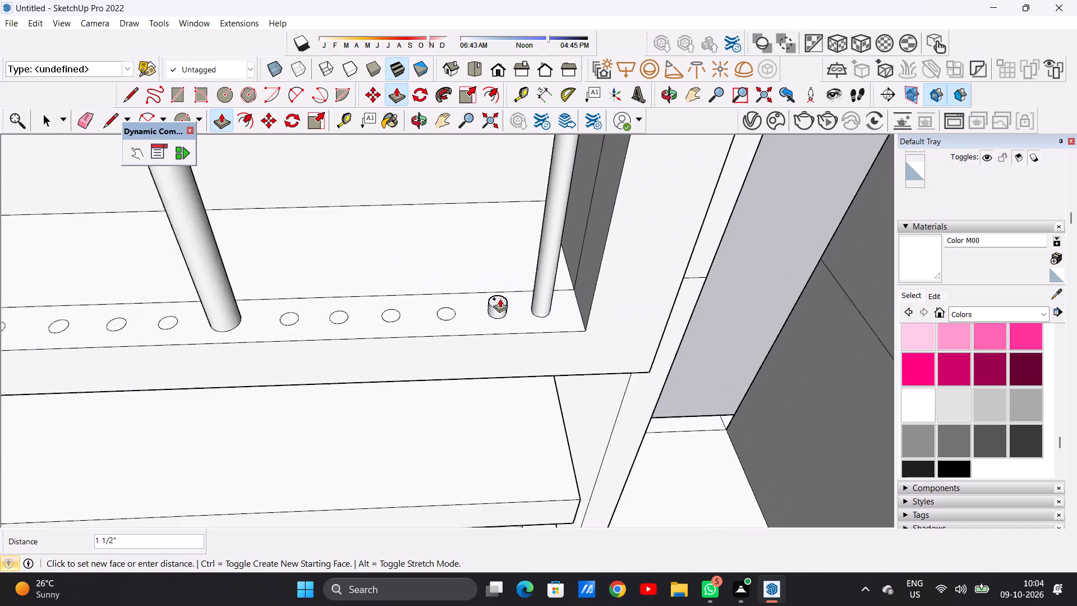
{"action": "scroll", "coordinate": [500, 299], "scroll_direction": "down", "scroll_amount": 4}
{"action": "scroll", "coordinate": [508, 182], "scroll_direction": "up", "scroll_amount": 4}
{"action": "left_click", "coordinate": [508, 171]}
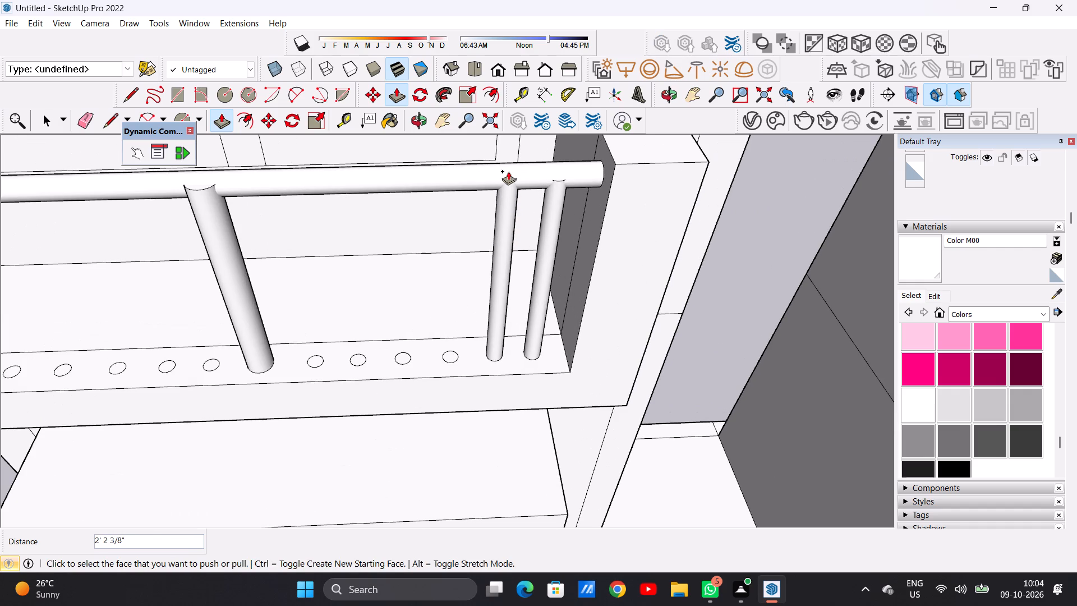
Push/Pull the third circle from the right side wall up about 2' 1 3/8" to the handrail as a baluster.
{"action": "scroll", "coordinate": [454, 328], "scroll_direction": "up", "scroll_amount": 11}
{"action": "left_click", "coordinate": [452, 367]}
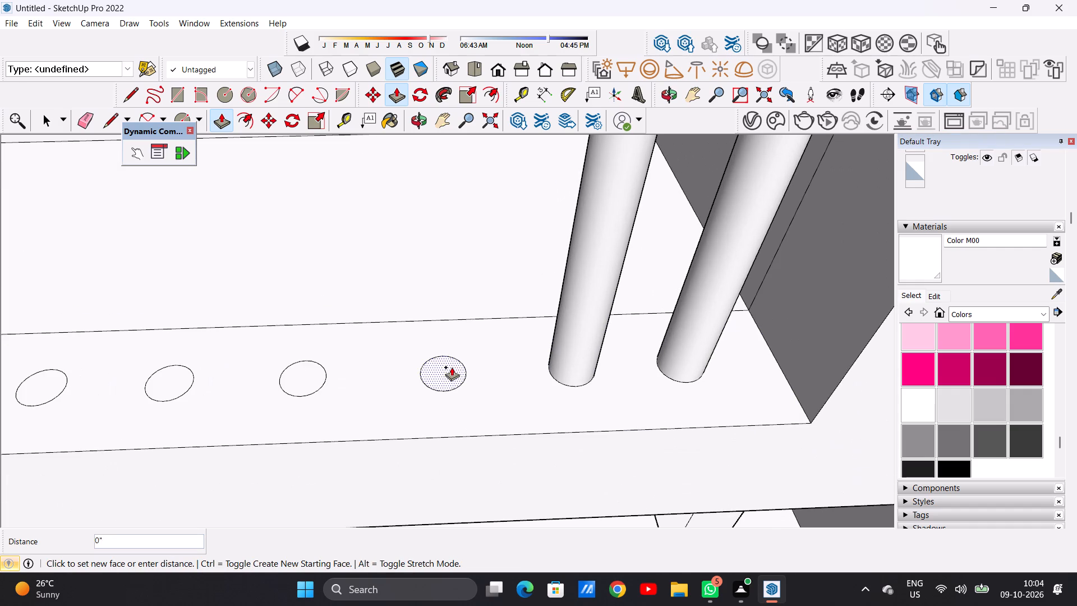
{"action": "scroll", "coordinate": [440, 328], "scroll_direction": "down", "scroll_amount": 6}
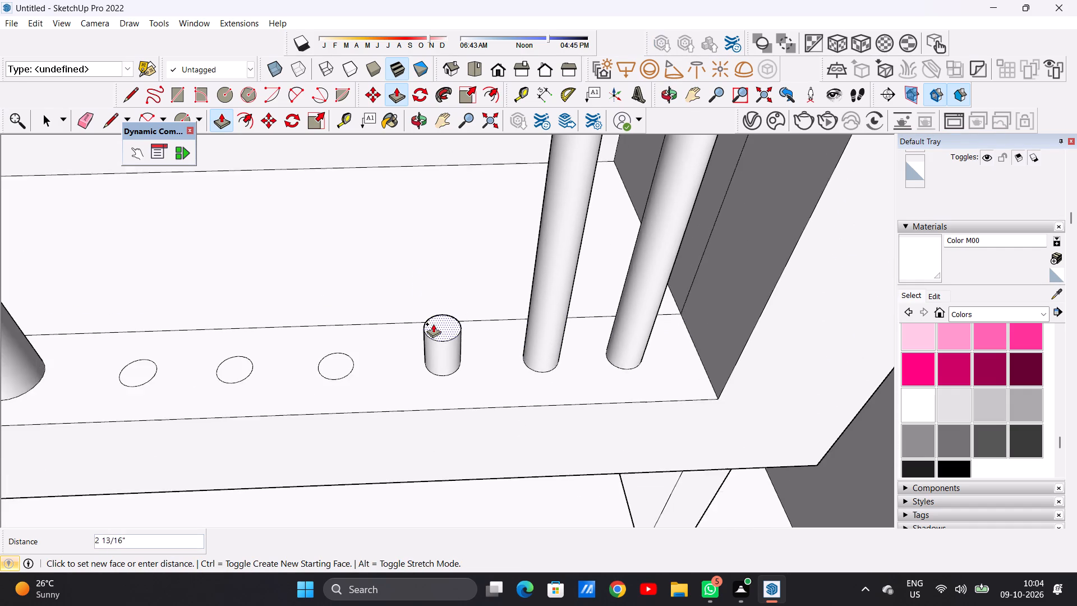
{"action": "scroll", "coordinate": [433, 324], "scroll_direction": "down", "scroll_amount": 16}
{"action": "scroll", "coordinate": [445, 153], "scroll_direction": "up", "scroll_amount": 6}
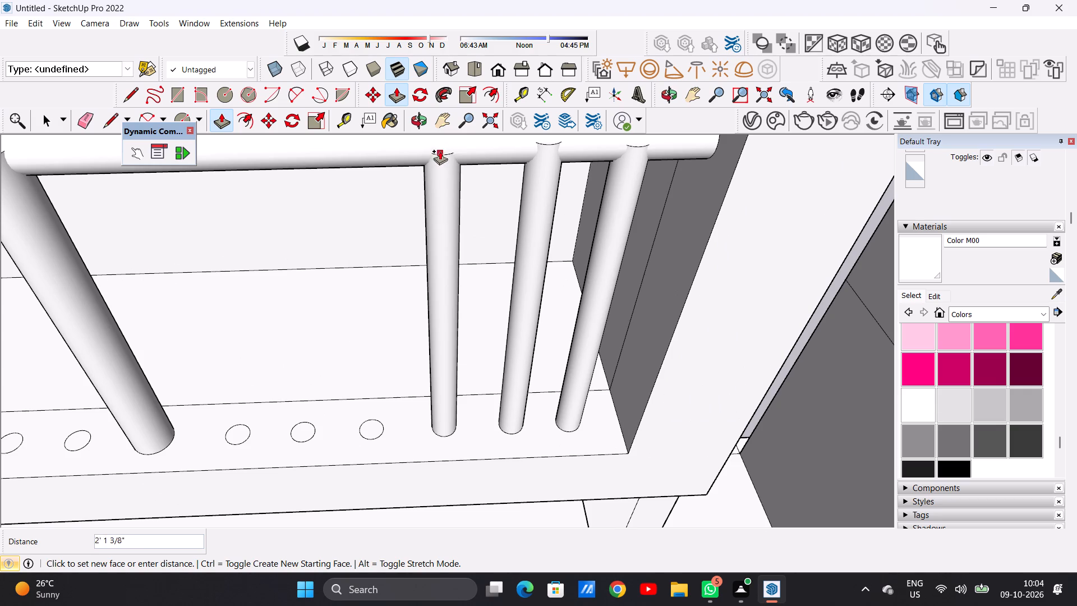
{"action": "left_click", "coordinate": [440, 150]}
{"action": "key", "text": "space"}
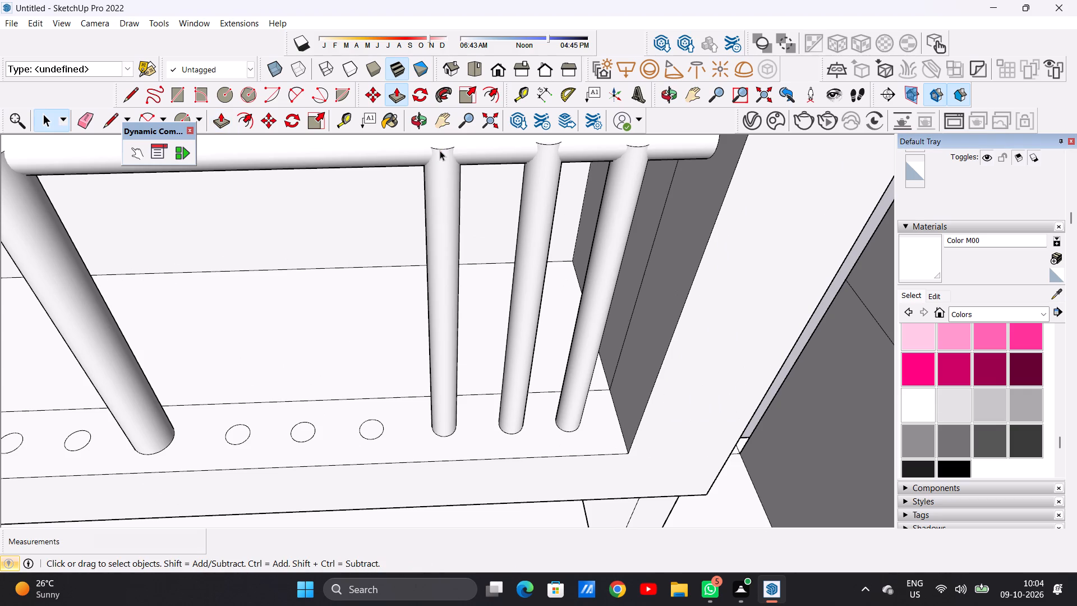
Push/Pull the fourth circle from the right side wall up about 2' 2 1/4" to meet the handrail.
{"action": "scroll", "coordinate": [453, 214], "scroll_direction": "down", "scroll_amount": 4}
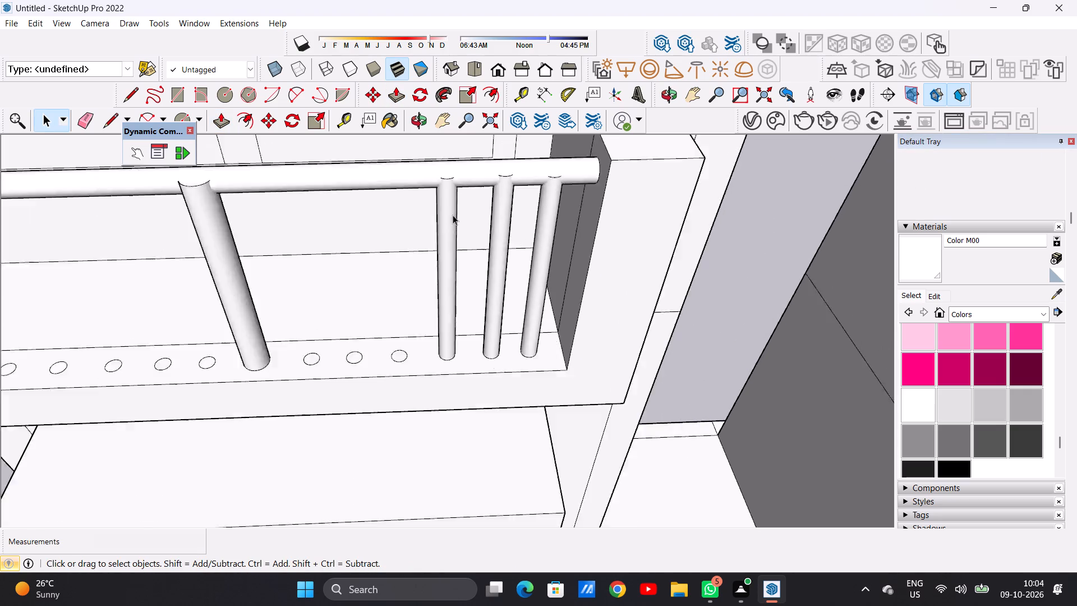
{"action": "scroll", "coordinate": [453, 215], "scroll_direction": "down", "scroll_amount": 9}
{"action": "scroll", "coordinate": [450, 278], "scroll_direction": "up", "scroll_amount": 10}
{"action": "key", "text": "p"}
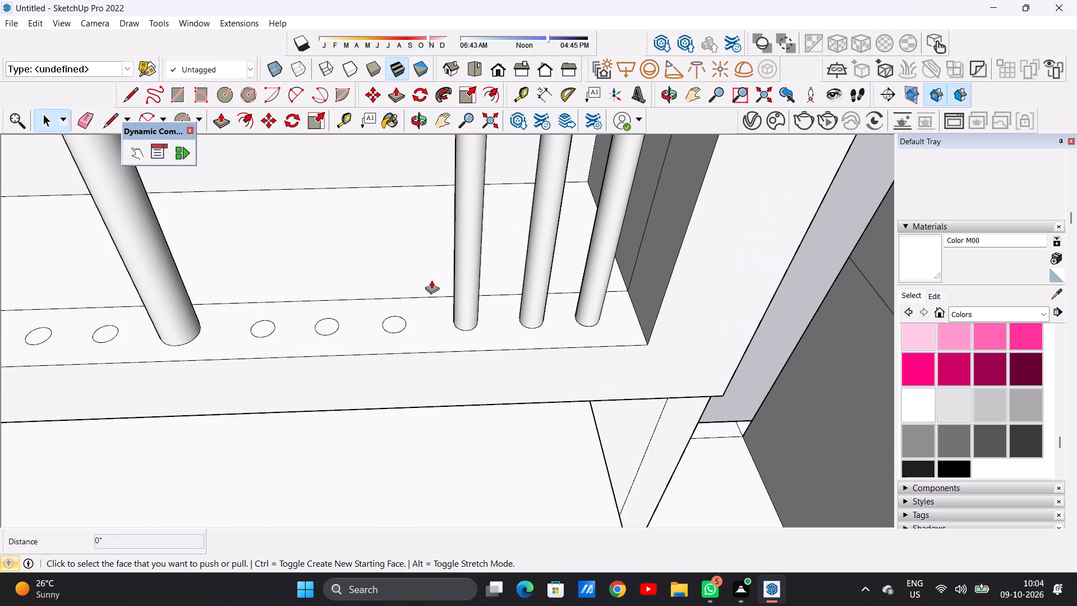
{"action": "scroll", "coordinate": [398, 318], "scroll_direction": "up", "scroll_amount": 6}
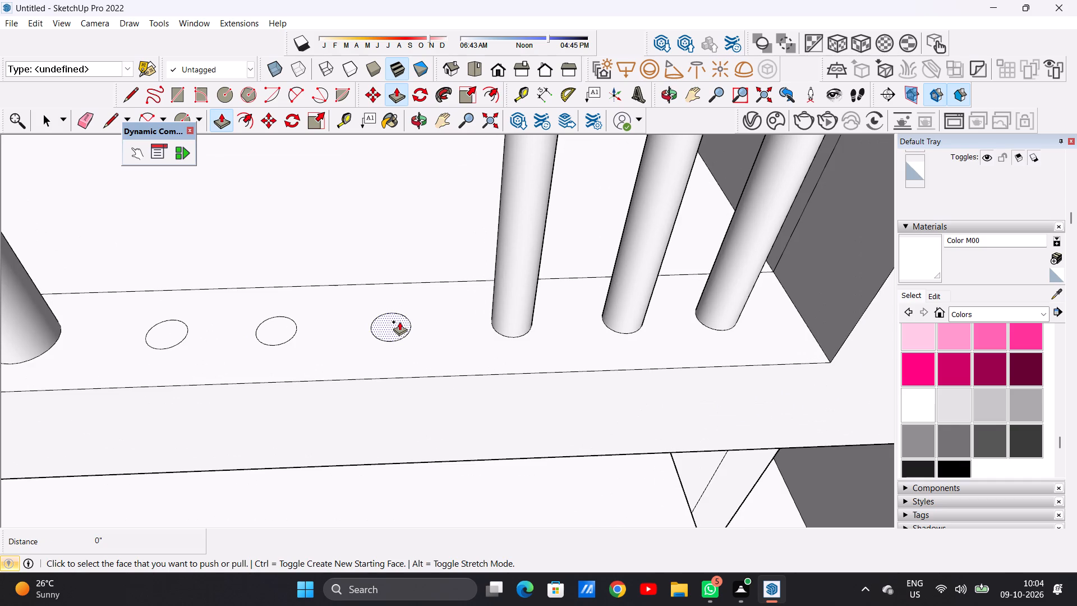
{"action": "left_click", "coordinate": [399, 322]}
{"action": "scroll", "coordinate": [395, 247], "scroll_direction": "down", "scroll_amount": 18}
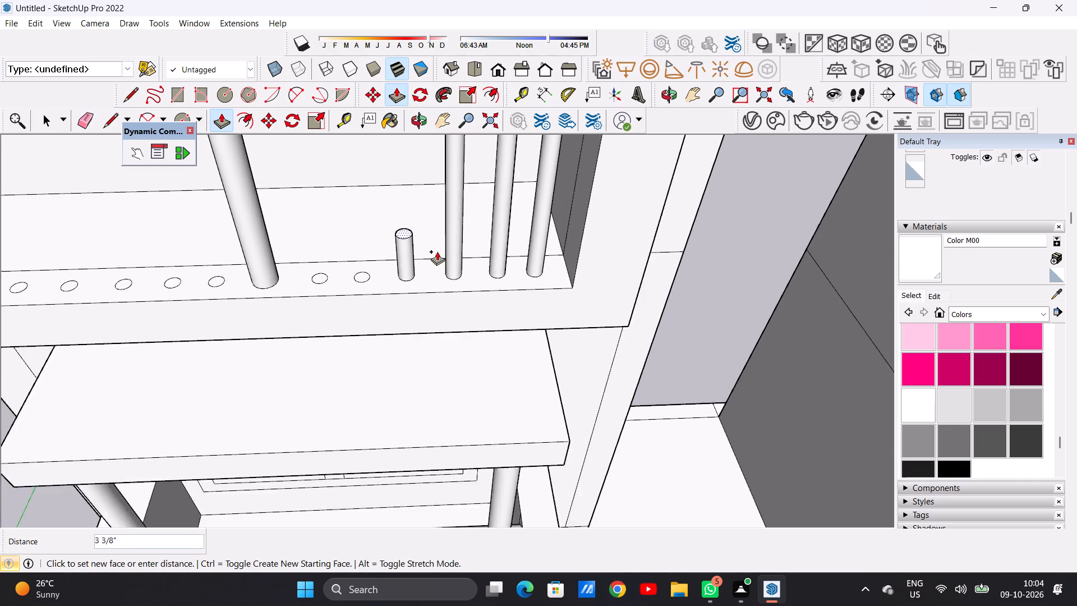
{"action": "scroll", "coordinate": [437, 251], "scroll_direction": "down", "scroll_amount": 14}
{"action": "scroll", "coordinate": [413, 172], "scroll_direction": "up", "scroll_amount": 14}
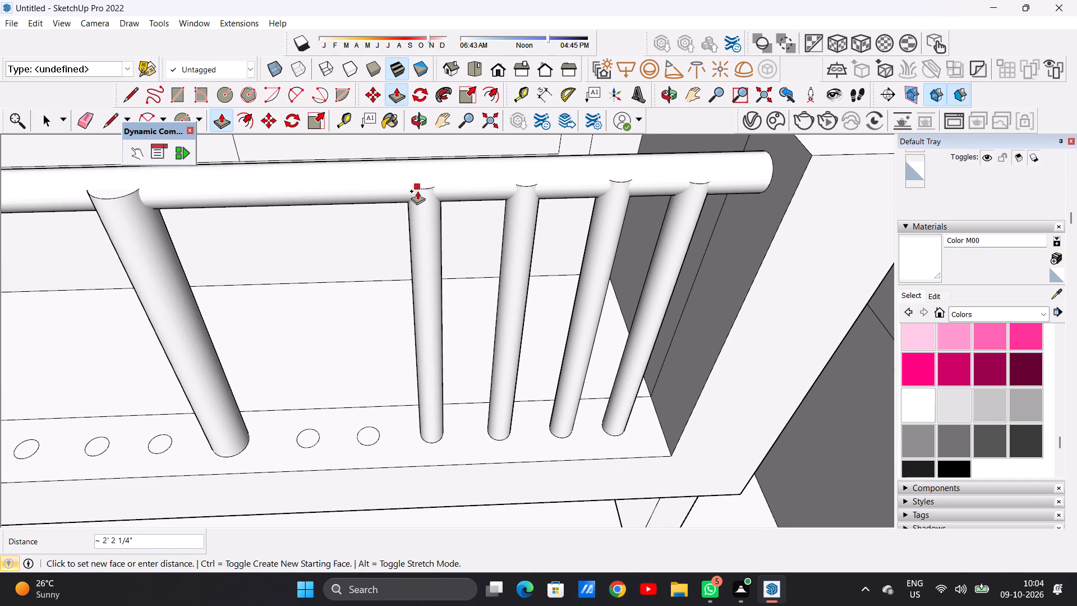
{"action": "left_click", "coordinate": [417, 191]}
Push/Pull the fifth circle from the right side wall up about 2' 2 3/16" to the handrail.
{"action": "scroll", "coordinate": [442, 289], "scroll_direction": "down", "scroll_amount": 13}
{"action": "middle_click_drag", "start_coordinate": [461, 310], "coordinate": [347, 291]}
{"action": "scroll", "coordinate": [394, 325], "scroll_direction": "up", "scroll_amount": 10}
{"action": "scroll", "coordinate": [392, 330], "scroll_direction": "down", "scroll_amount": 1}
{"action": "scroll", "coordinate": [392, 330], "scroll_direction": "up", "scroll_amount": 3}
{"action": "left_click", "coordinate": [366, 333]}
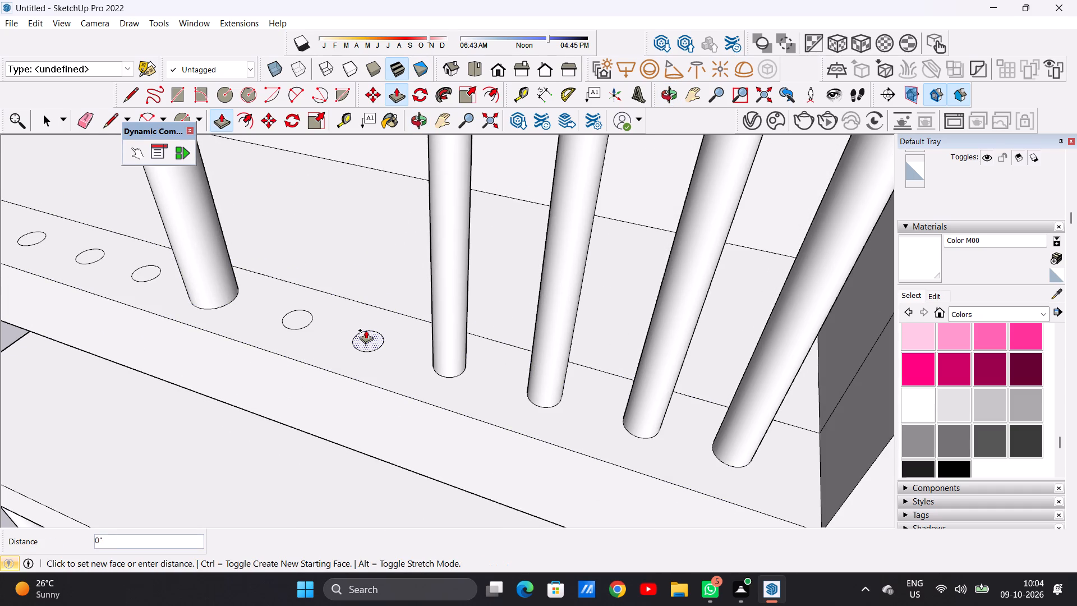
{"action": "scroll", "coordinate": [374, 293], "scroll_direction": "down", "scroll_amount": 20}
{"action": "scroll", "coordinate": [374, 293], "scroll_direction": "down", "scroll_amount": 8}
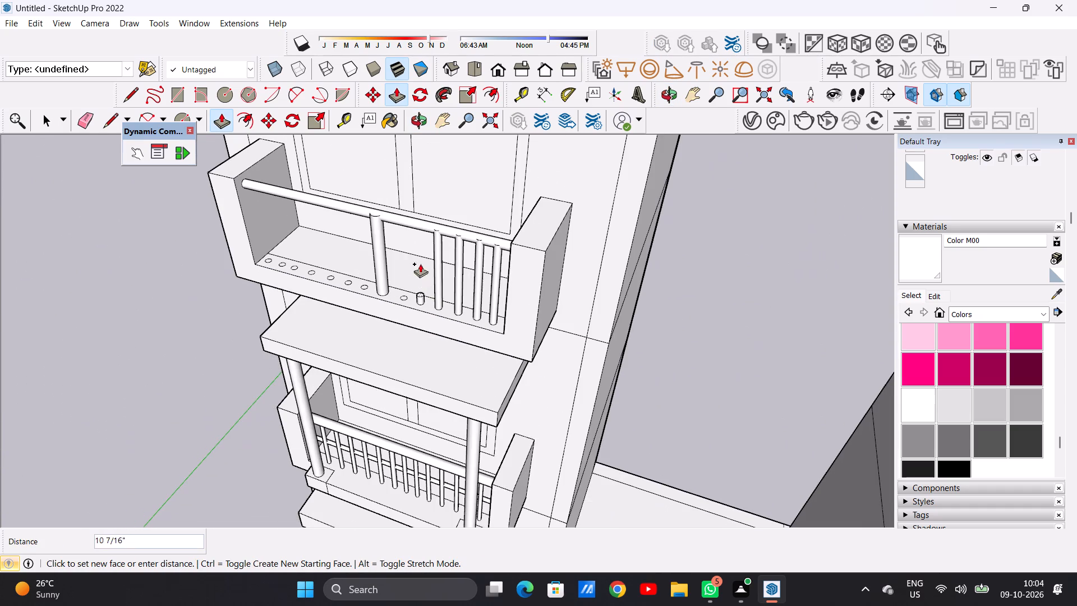
{"action": "scroll", "coordinate": [408, 207], "scroll_direction": "up", "scroll_amount": 11}
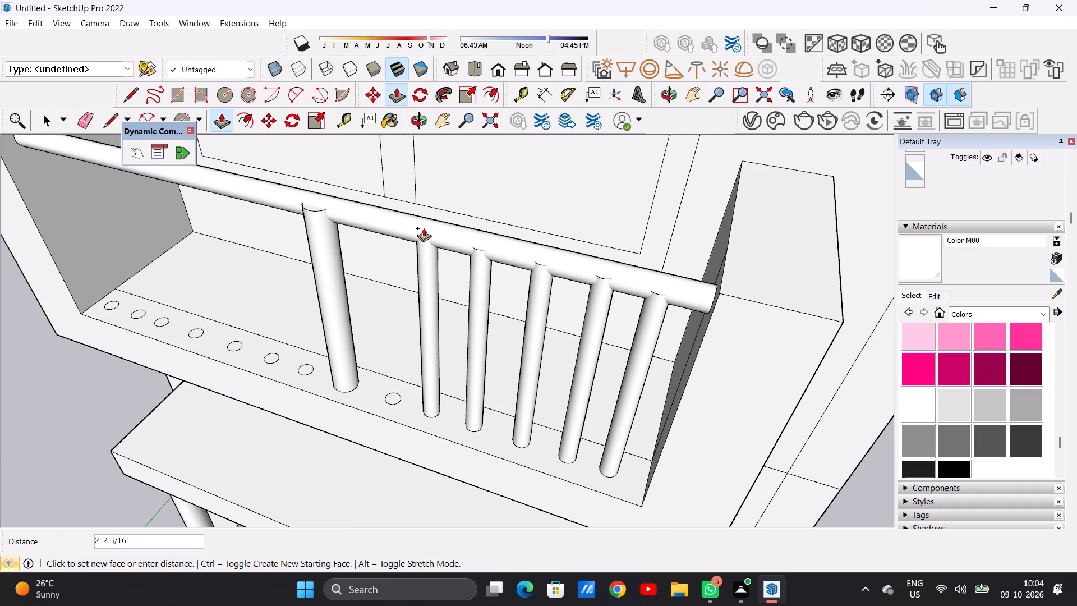
{"action": "left_click", "coordinate": [424, 228]}
Push/Pull the last flat circle between the central baluster and the right side wall up about 2' 1 7/8" to the handrail.
{"action": "scroll", "coordinate": [407, 395], "scroll_direction": "up", "scroll_amount": 12}
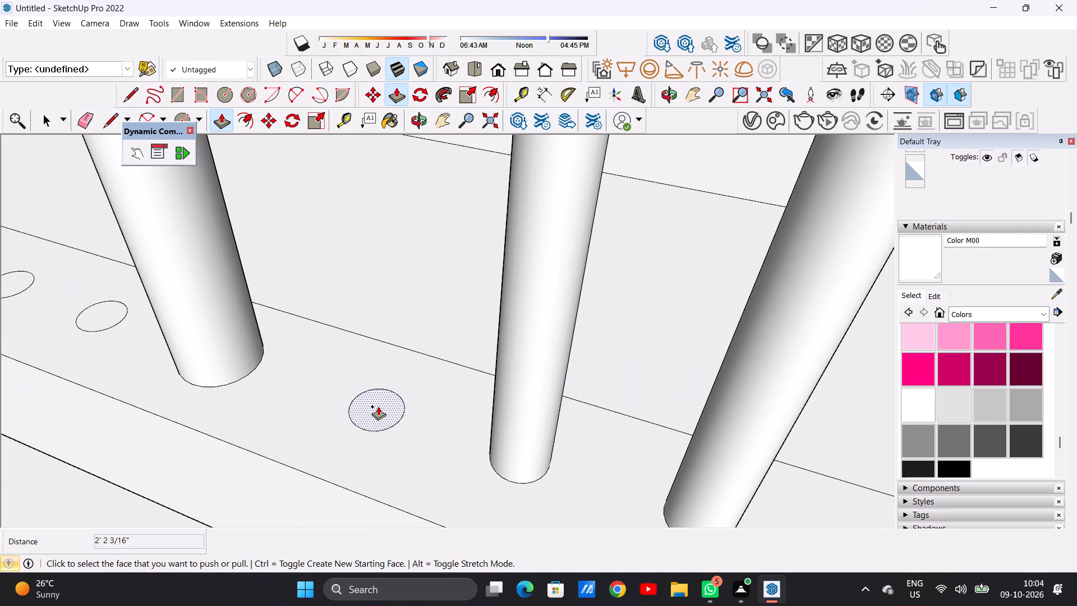
{"action": "left_click", "coordinate": [378, 406]}
{"action": "scroll", "coordinate": [392, 347], "scroll_direction": "down", "scroll_amount": 20}
{"action": "scroll", "coordinate": [392, 347], "scroll_direction": "down", "scroll_amount": 8}
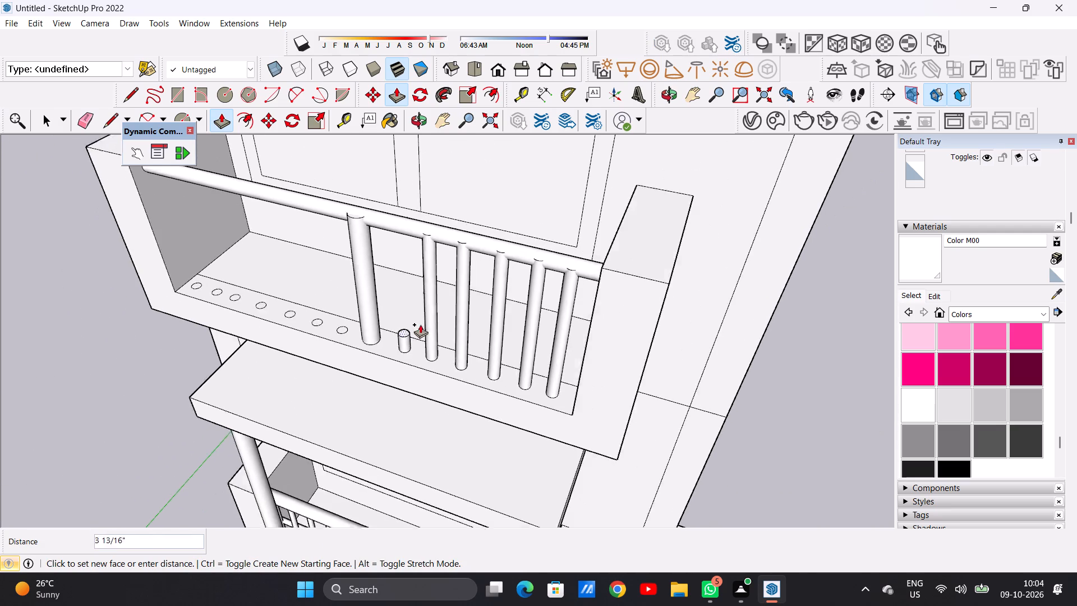
{"action": "scroll", "coordinate": [388, 225], "scroll_direction": "up", "scroll_amount": 10}
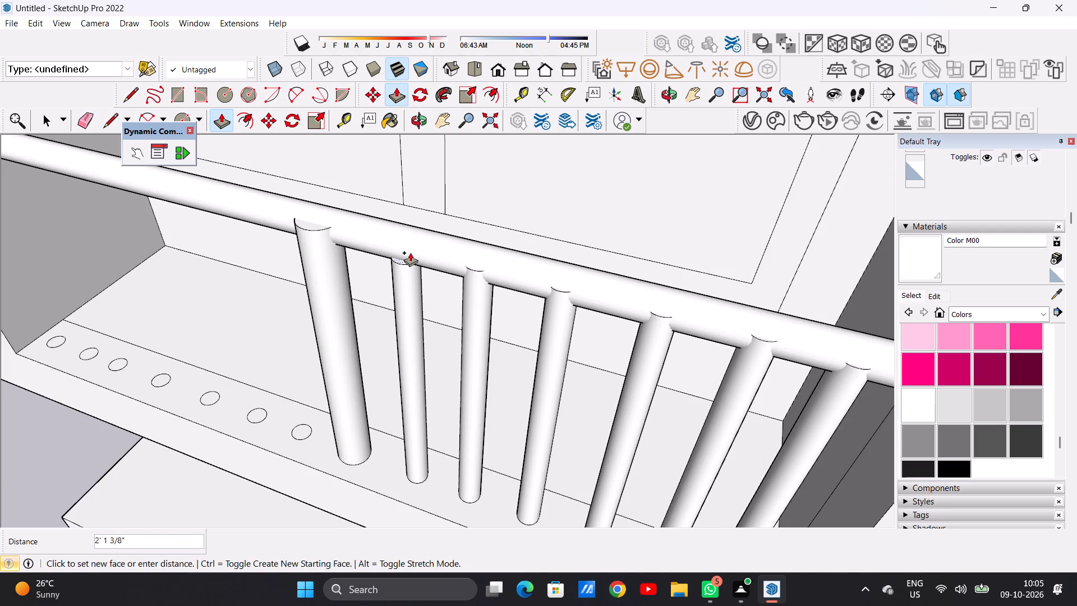
{"action": "left_click", "coordinate": [411, 246]}
Push/Pull the circle just left of the central baluster up about 2' 1 13/16" to the handrail to form a thin baluster.
{"action": "scroll", "coordinate": [513, 287], "scroll_direction": "down", "scroll_amount": 3}
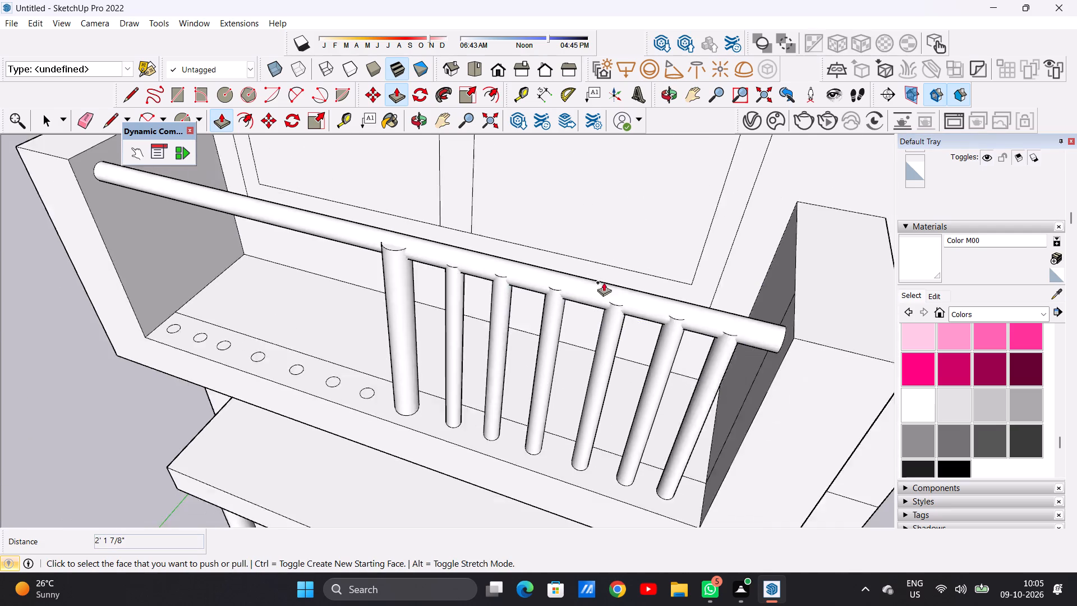
{"action": "scroll", "coordinate": [604, 282], "scroll_direction": "down", "scroll_amount": 13}
{"action": "middle_click_drag", "start_coordinate": [316, 314], "coordinate": [524, 318]}
{"action": "scroll", "coordinate": [521, 245], "scroll_direction": "up", "scroll_amount": 3}
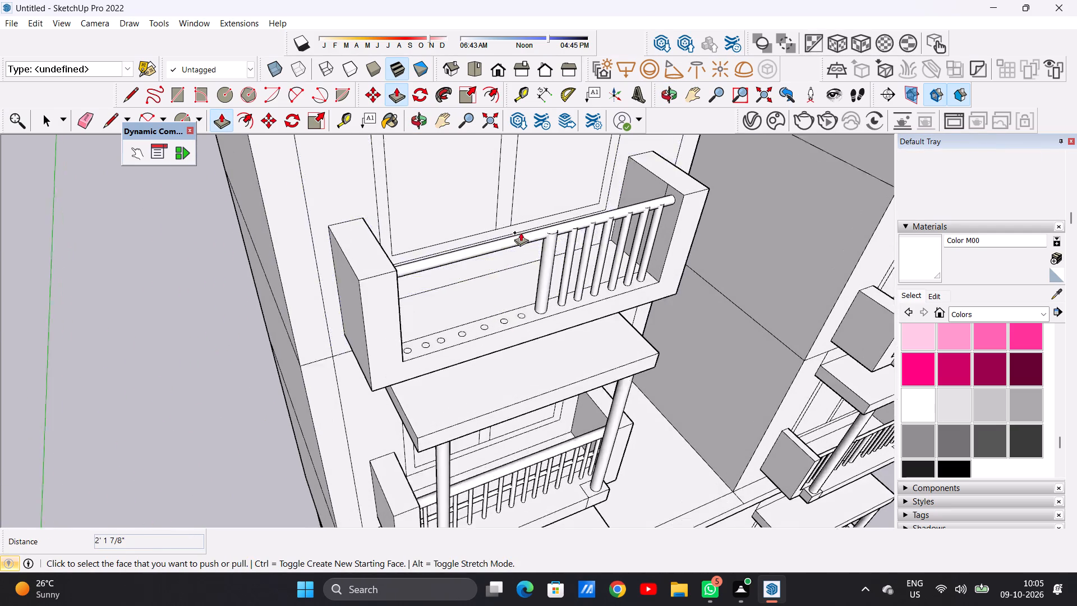
{"action": "scroll", "coordinate": [521, 232], "scroll_direction": "up", "scroll_amount": 5}
{"action": "scroll", "coordinate": [532, 384], "scroll_direction": "up", "scroll_amount": 4}
{"action": "left_click", "coordinate": [519, 412]}
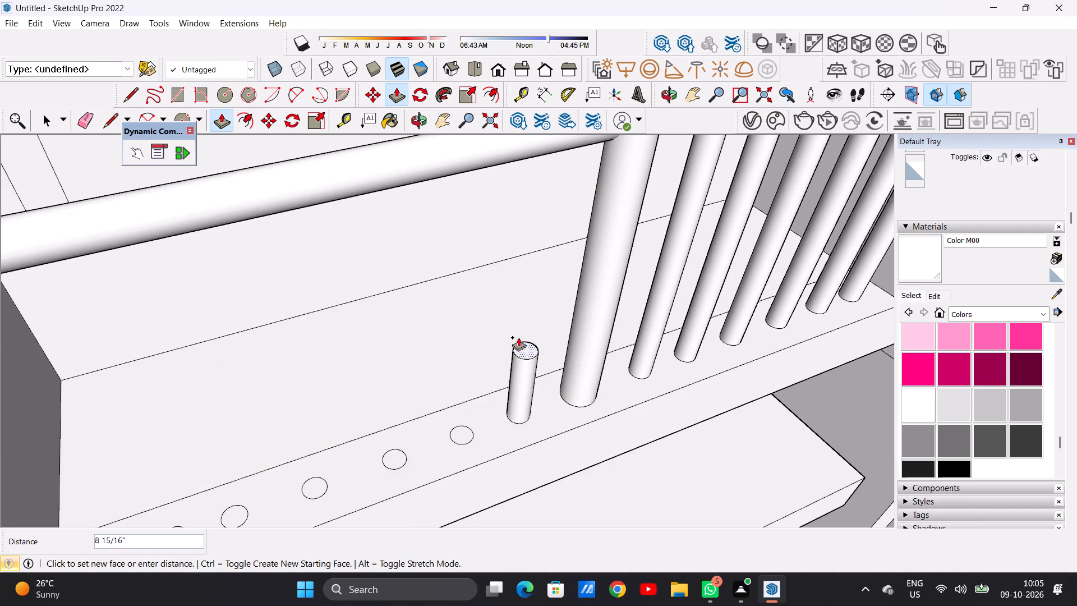
{"action": "scroll", "coordinate": [518, 338], "scroll_direction": "down", "scroll_amount": 12}
{"action": "scroll", "coordinate": [531, 261], "scroll_direction": "up", "scroll_amount": 5}
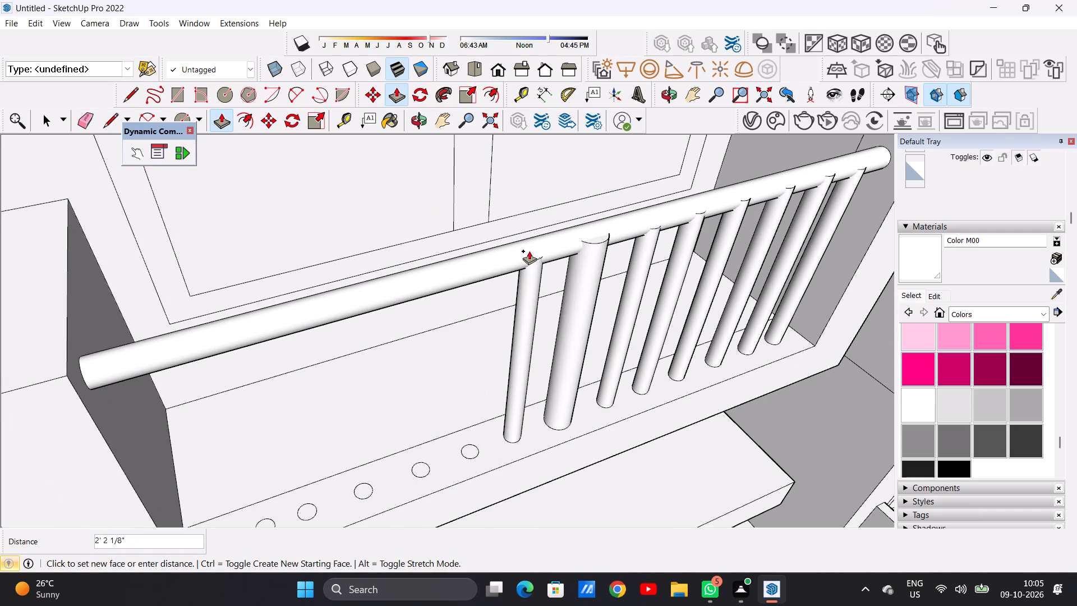
{"action": "left_click", "coordinate": [531, 254]}
Push/Pull the second circle left of the central baluster up about 2' 1 7/8" to the handrail.
{"action": "scroll", "coordinate": [461, 341], "scroll_direction": "down", "scroll_amount": 8}
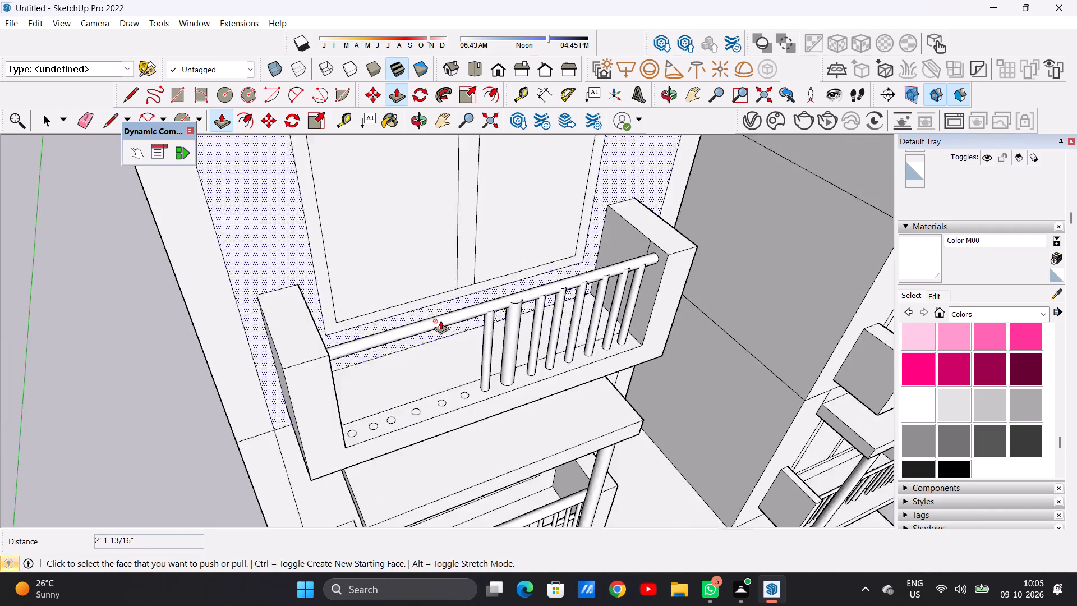
{"action": "scroll", "coordinate": [440, 320], "scroll_direction": "down", "scroll_amount": 3}
{"action": "middle_click_drag", "start_coordinate": [559, 348], "coordinate": [352, 329]}
{"action": "scroll", "coordinate": [277, 253], "scroll_direction": "up", "scroll_amount": 5}
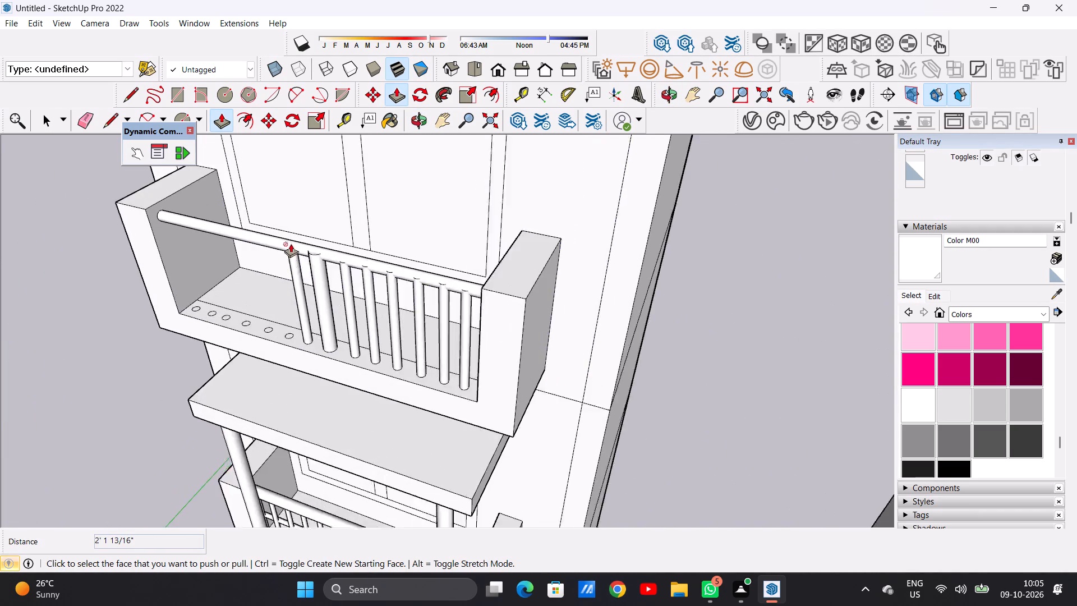
{"action": "scroll", "coordinate": [291, 244], "scroll_direction": "up", "scroll_amount": 6}
{"action": "scroll", "coordinate": [293, 405], "scroll_direction": "up", "scroll_amount": 6}
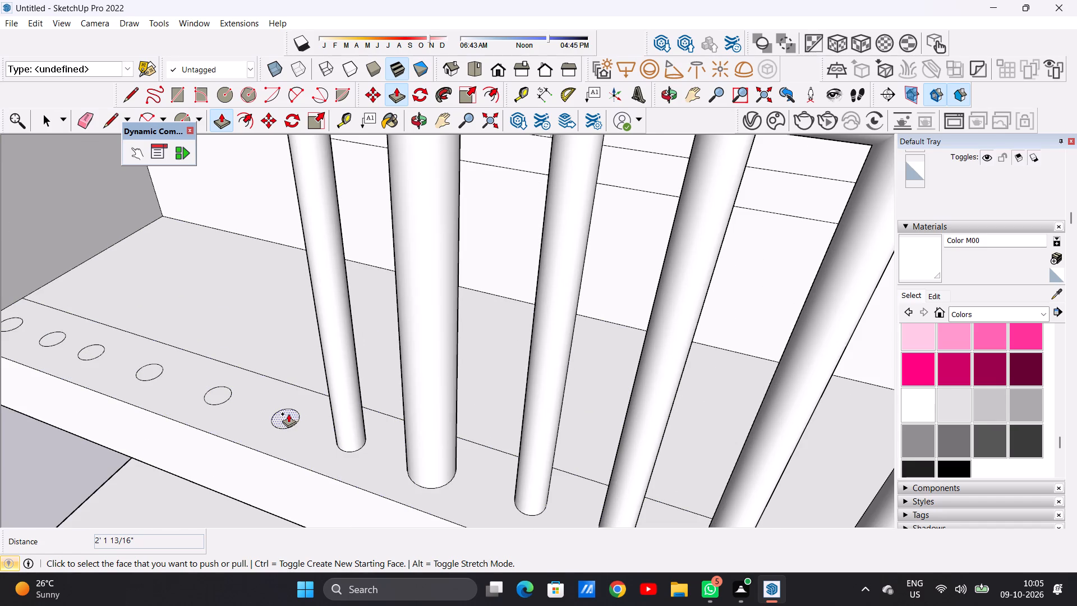
{"action": "left_click", "coordinate": [288, 414]}
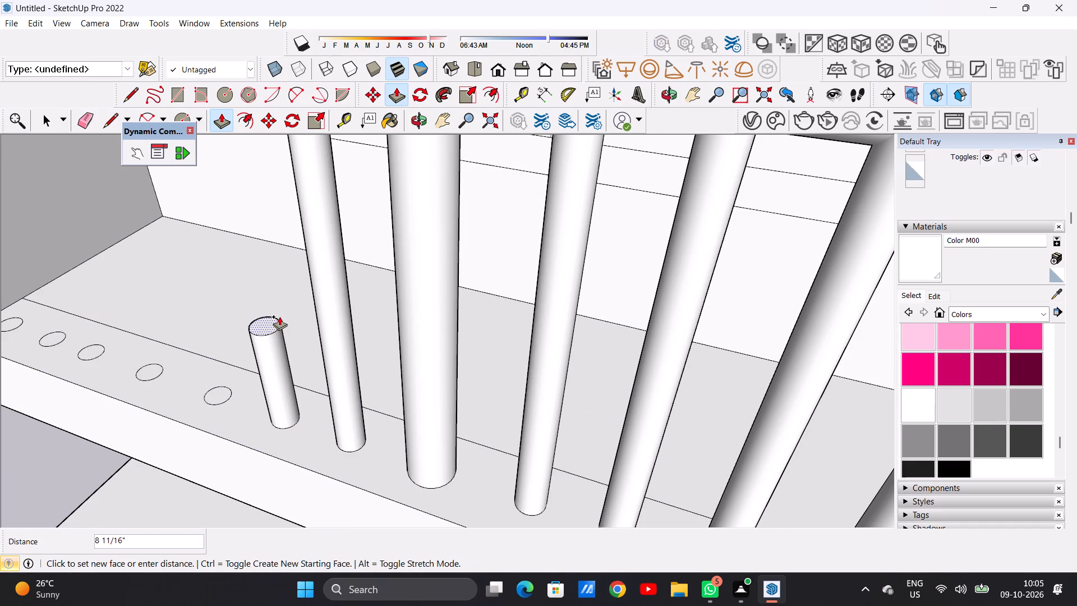
{"action": "scroll", "coordinate": [278, 337], "scroll_direction": "down", "scroll_amount": 12}
{"action": "scroll", "coordinate": [271, 227], "scroll_direction": "up", "scroll_amount": 6}
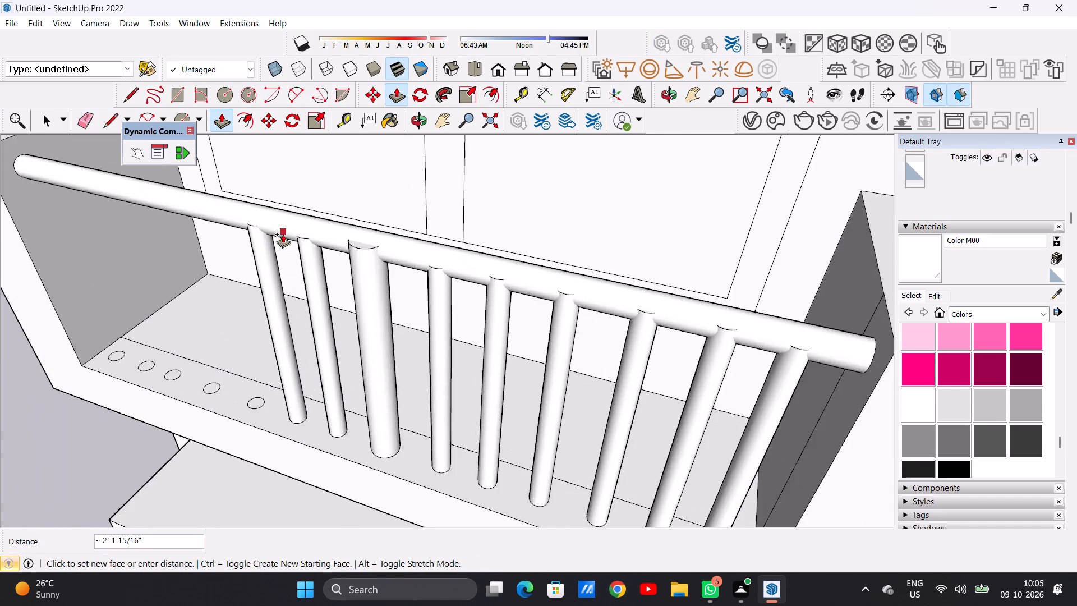
{"action": "scroll", "coordinate": [283, 234], "scroll_direction": "up", "scroll_amount": 5}
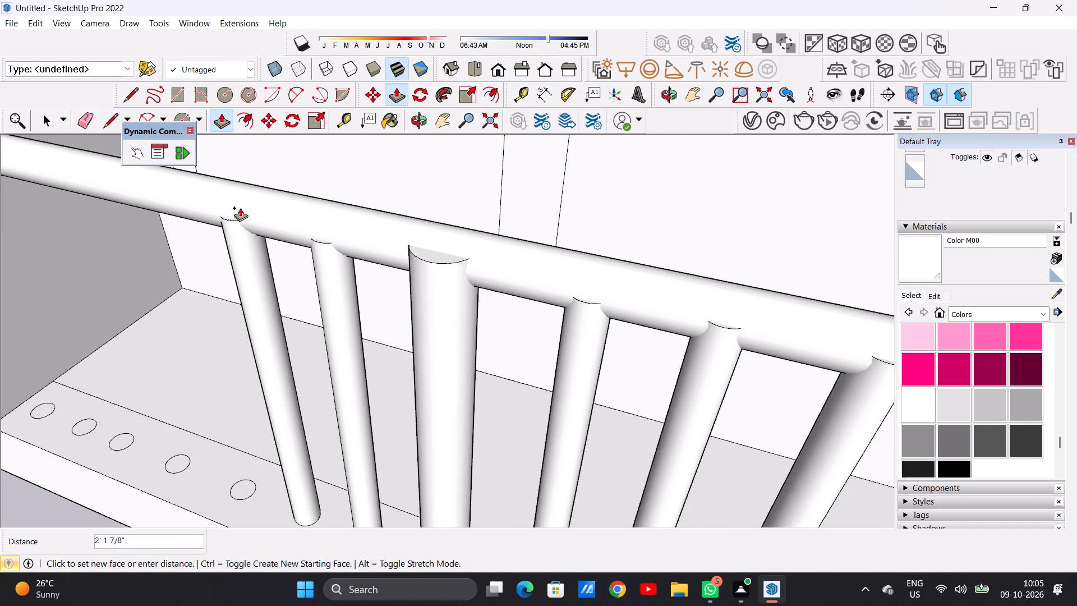
{"action": "left_click", "coordinate": [240, 208]}
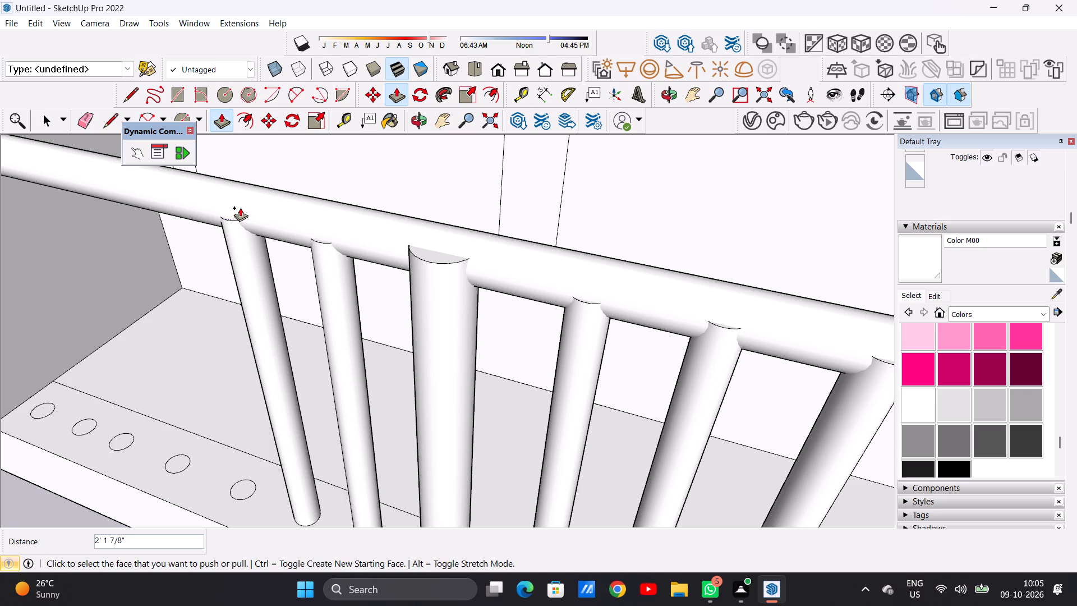
Push/Pull the third circle left of the central baluster up about 2' 1 7/8" to meet the handrail.
{"action": "scroll", "coordinate": [251, 283], "scroll_direction": "down", "scroll_amount": 10}
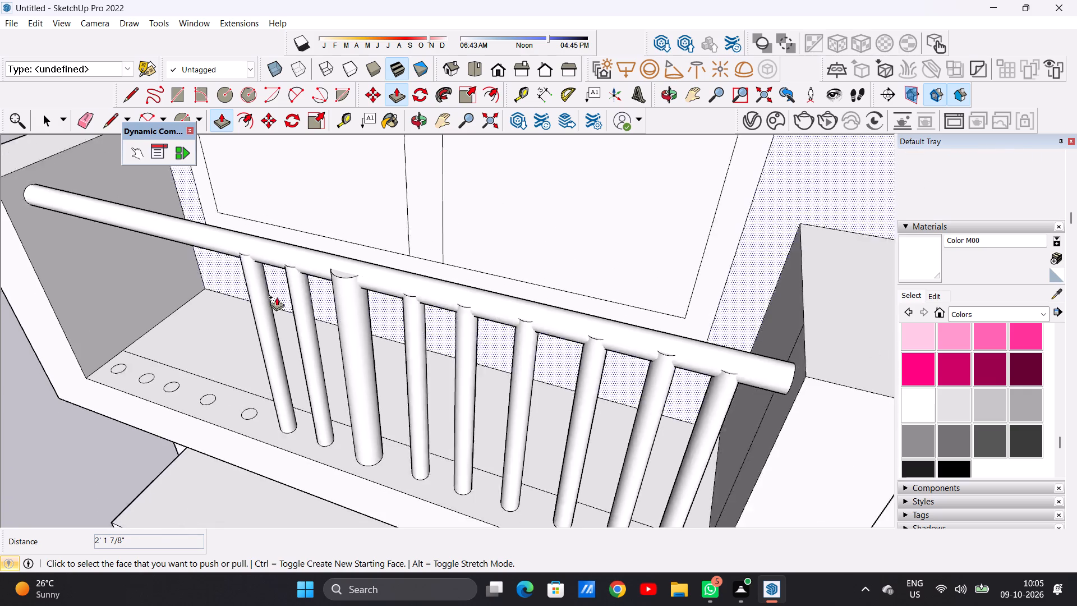
{"action": "scroll", "coordinate": [277, 297], "scroll_direction": "down", "scroll_amount": 5}
{"action": "scroll", "coordinate": [233, 263], "scroll_direction": "up", "scroll_amount": 6}
{"action": "scroll", "coordinate": [260, 573], "scroll_direction": "up", "scroll_amount": 16}
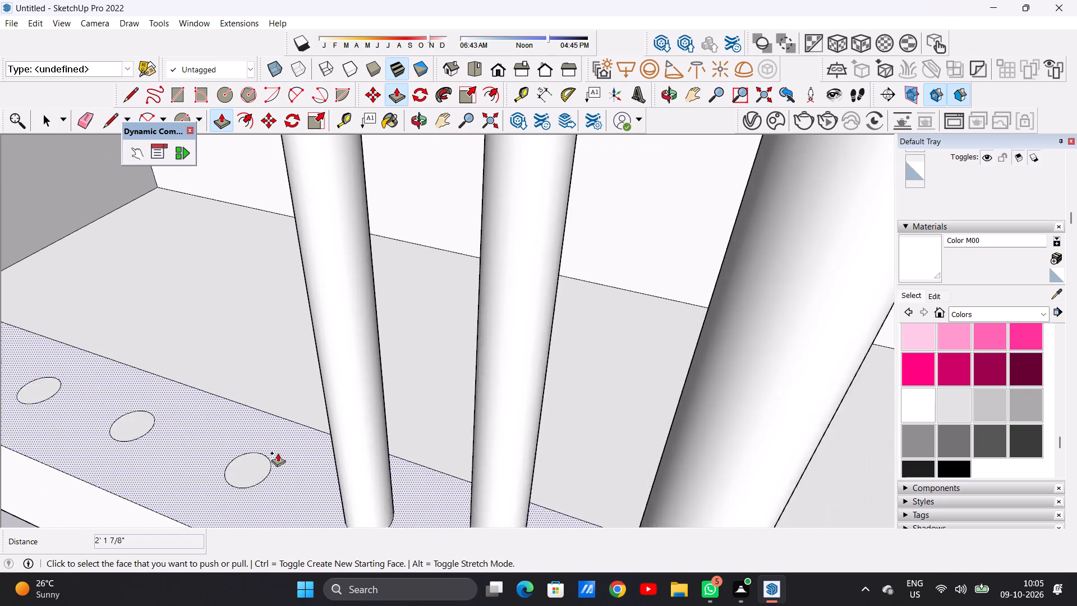
{"action": "left_click", "coordinate": [251, 467]}
{"action": "scroll", "coordinate": [271, 390], "scroll_direction": "down", "scroll_amount": 6}
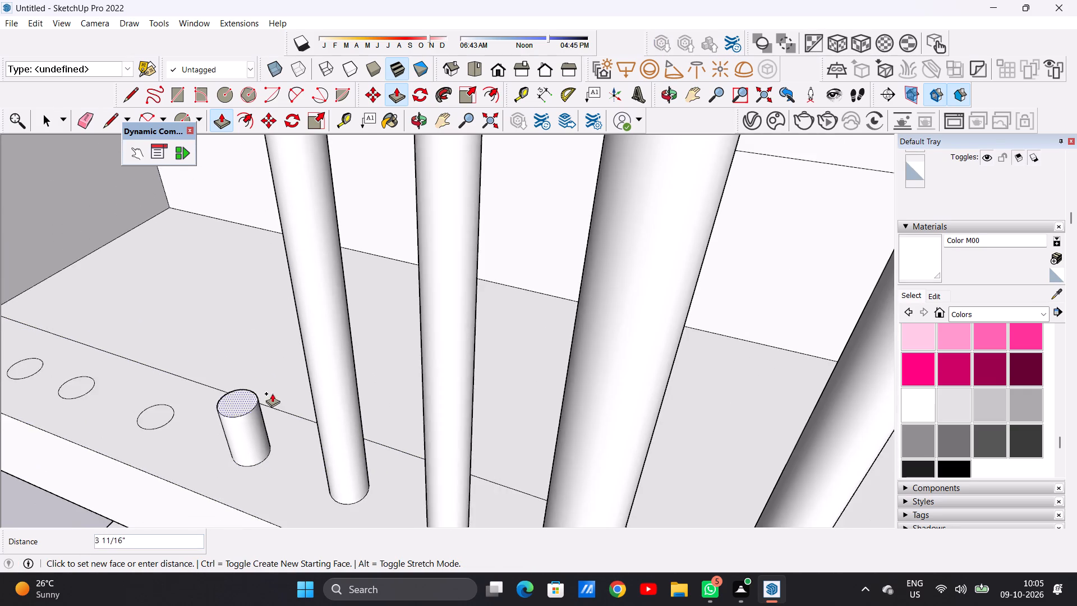
{"action": "scroll", "coordinate": [289, 412], "scroll_direction": "down", "scroll_amount": 20}
{"action": "scroll", "coordinate": [255, 249], "scroll_direction": "up", "scroll_amount": 11}
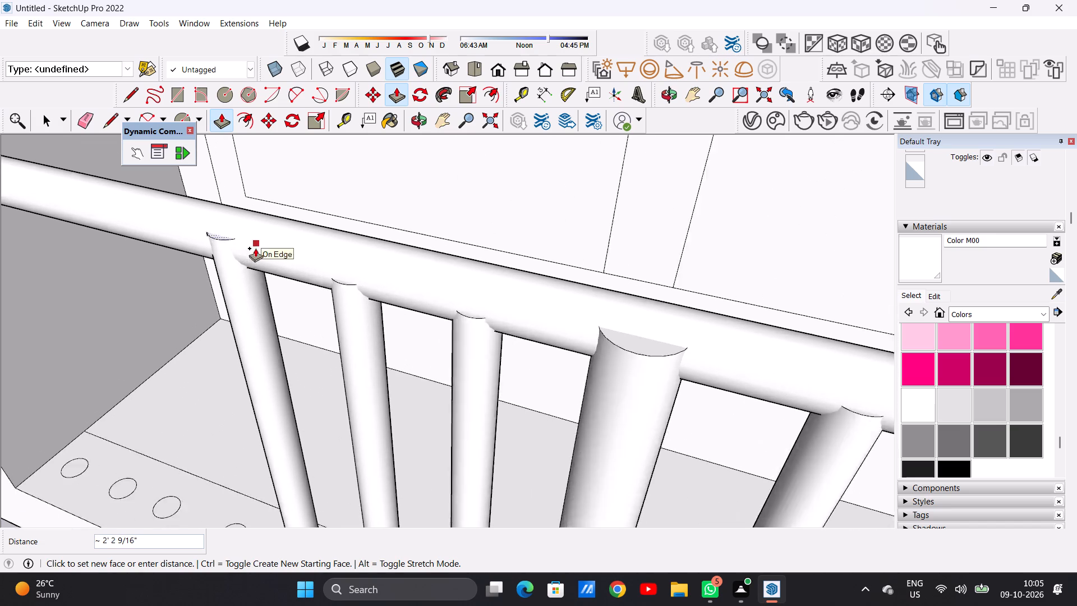
{"action": "left_click", "coordinate": [236, 240]}
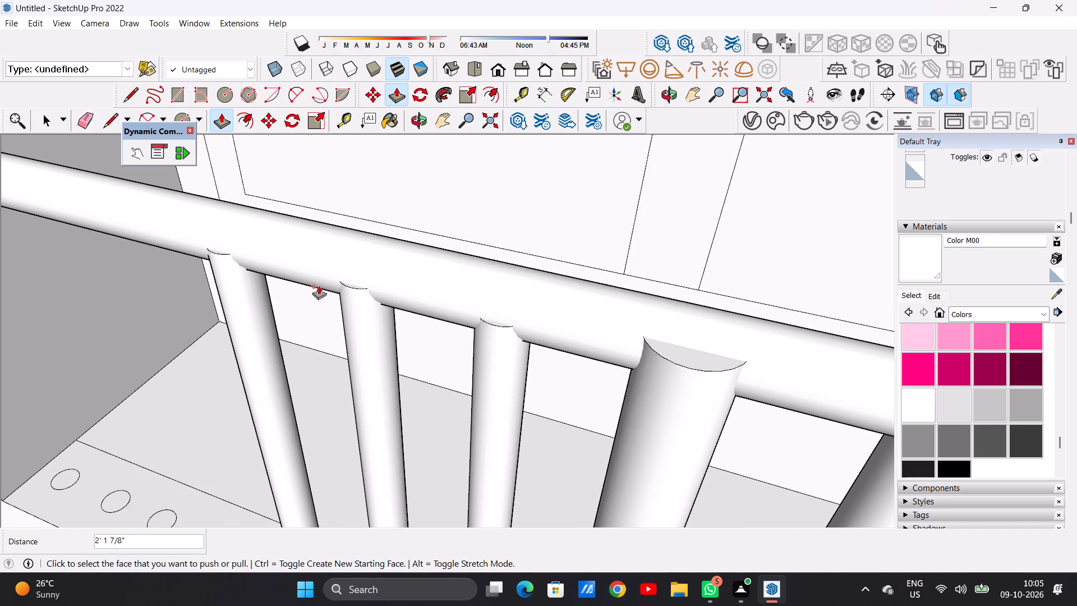
Push/Pull the fourth circle left of the central baluster up about 2' 1 5/8" to the handrail.
{"action": "scroll", "coordinate": [339, 296], "scroll_direction": "down", "scroll_amount": 13}
{"action": "scroll", "coordinate": [341, 257], "scroll_direction": "up", "scroll_amount": 7}
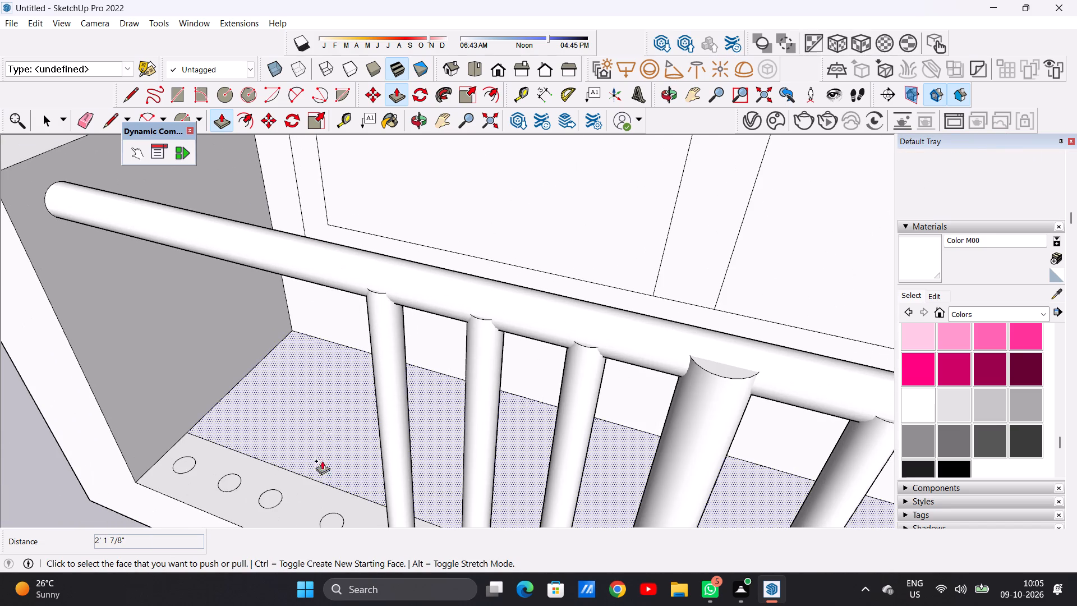
{"action": "left_click", "coordinate": [334, 513]}
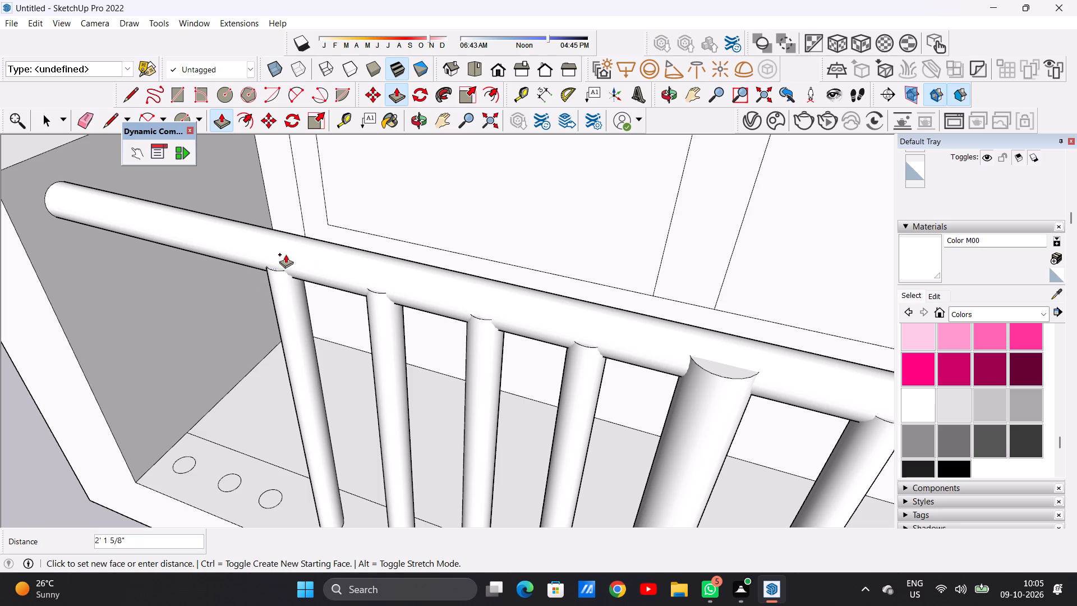
{"action": "left_click", "coordinate": [286, 254]}
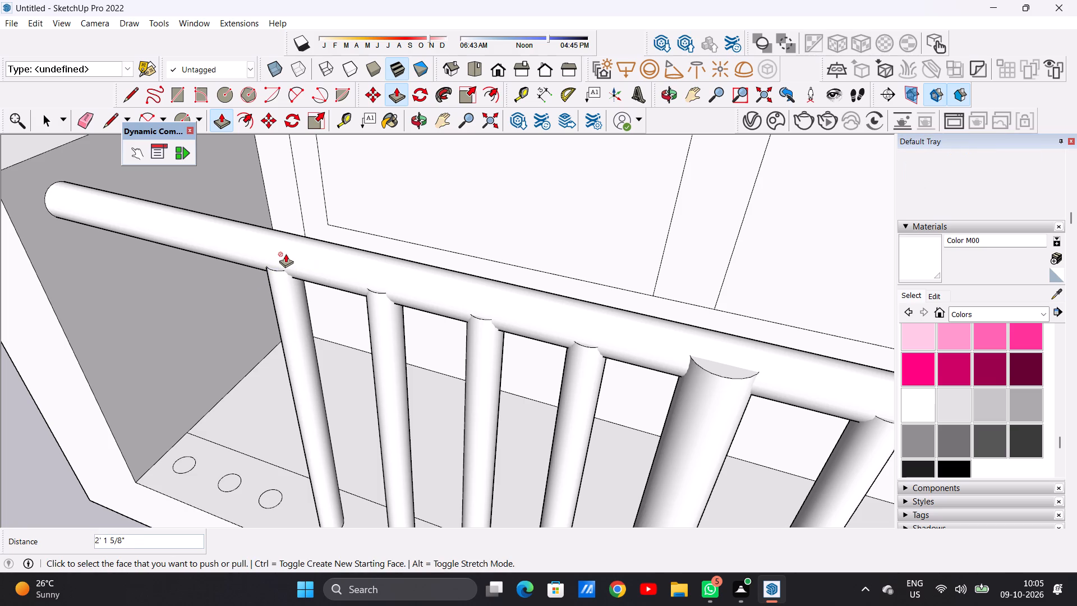
Push/Pull the fifth circle left of the central baluster up about 2' 1 7/8" to meet the handrail.
{"action": "scroll", "coordinate": [298, 260], "scroll_direction": "down", "scroll_amount": 8}
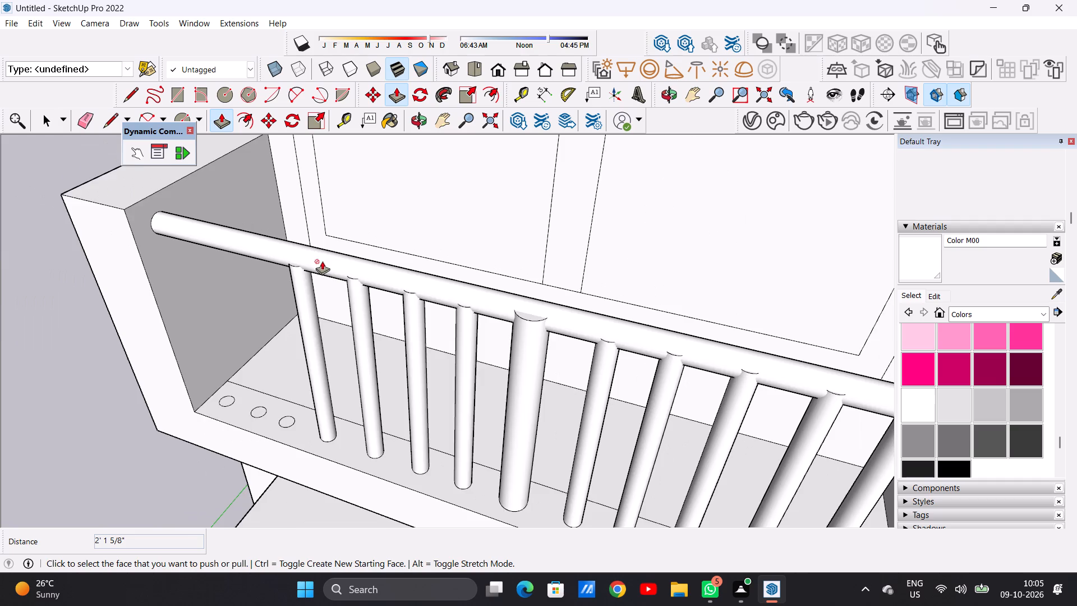
{"action": "scroll", "coordinate": [285, 238], "scroll_direction": "up", "scroll_amount": 5}
{"action": "scroll", "coordinate": [332, 403], "scroll_direction": "down", "scroll_amount": 6}
{"action": "scroll", "coordinate": [314, 469], "scroll_direction": "up", "scroll_amount": 6}
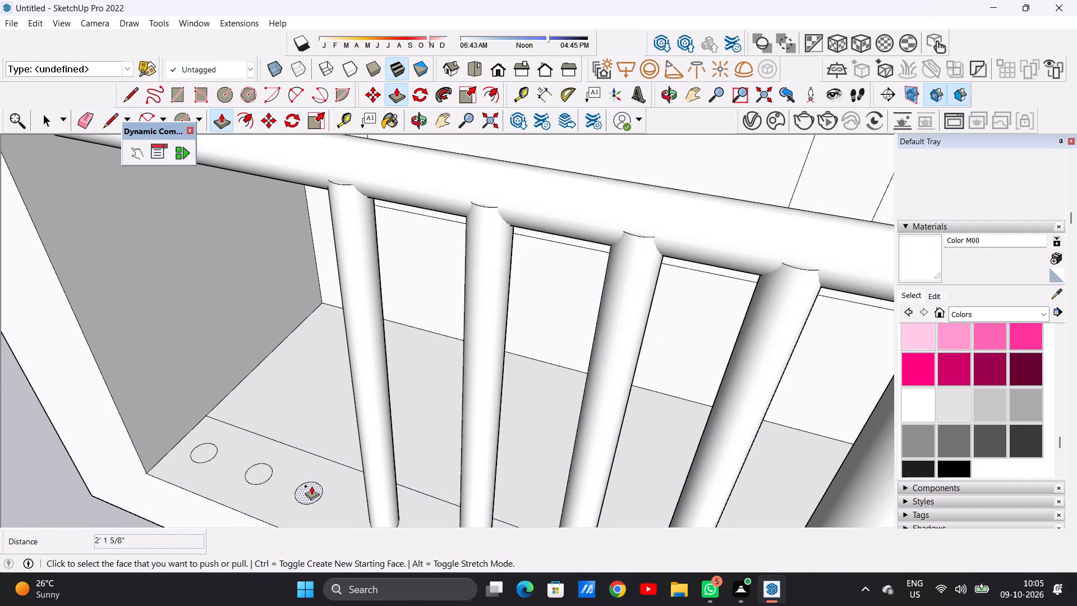
{"action": "left_click", "coordinate": [311, 486]}
{"action": "scroll", "coordinate": [316, 420], "scroll_direction": "down", "scroll_amount": 11}
{"action": "scroll", "coordinate": [297, 301], "scroll_direction": "up", "scroll_amount": 5}
{"action": "left_click", "coordinate": [287, 288]}
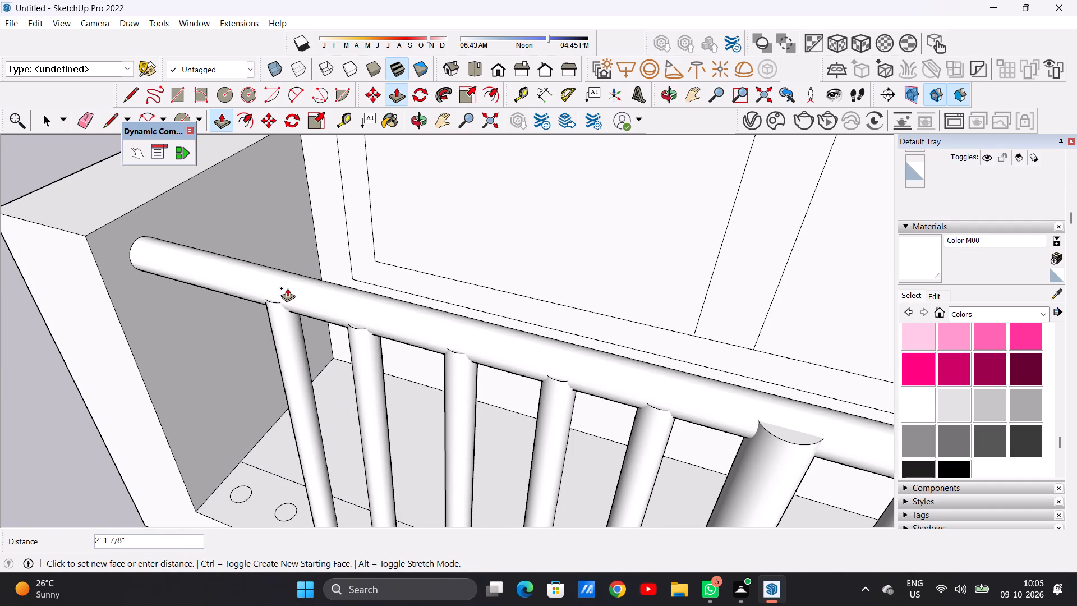
Push/Pull the sixth circle left of the central baluster up about 2' 1 5/8" to the handrail.
{"action": "left_click", "coordinate": [284, 504]}
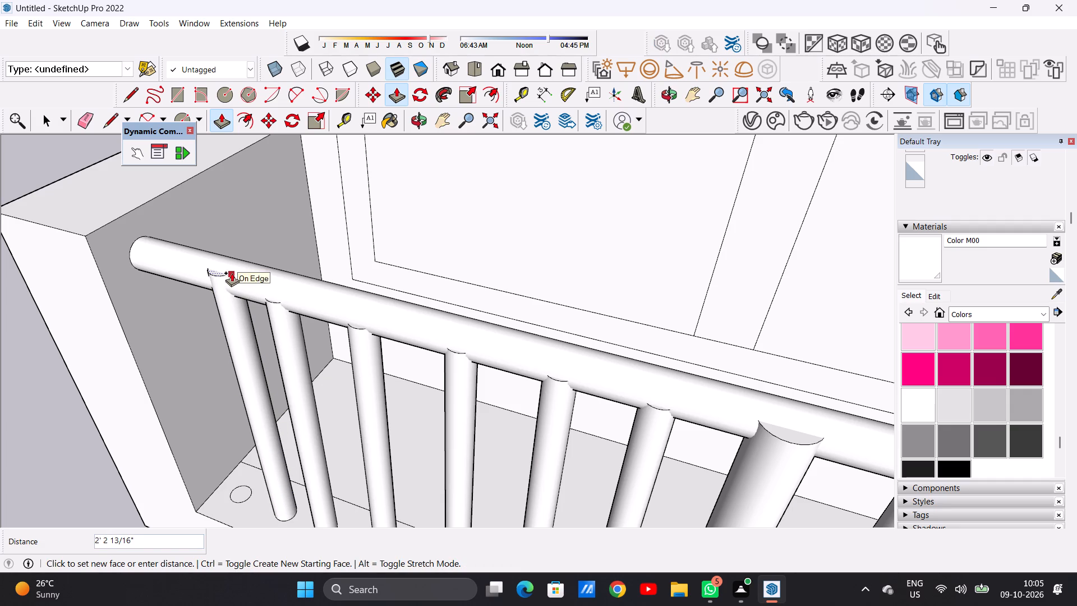
{"action": "left_click", "coordinate": [231, 275]}
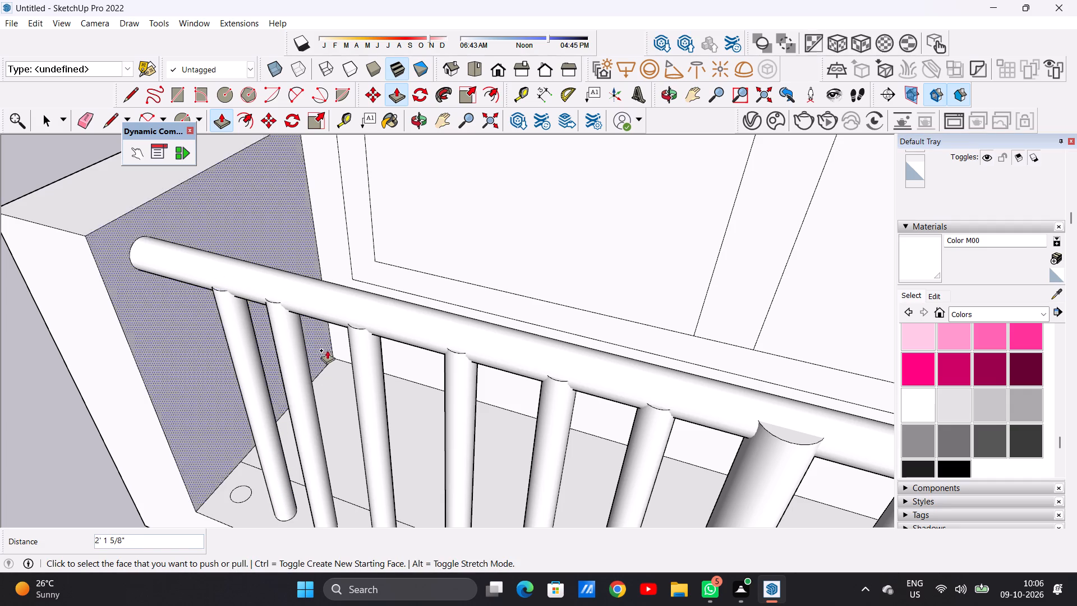
Push/Pull the last flat circle beside the left side wall up about 2' 1 5/8" to the handrail as a thin baluster.
{"action": "scroll", "coordinate": [332, 350], "scroll_direction": "down", "scroll_amount": 11}
{"action": "scroll", "coordinate": [304, 369], "scroll_direction": "up", "scroll_amount": 15}
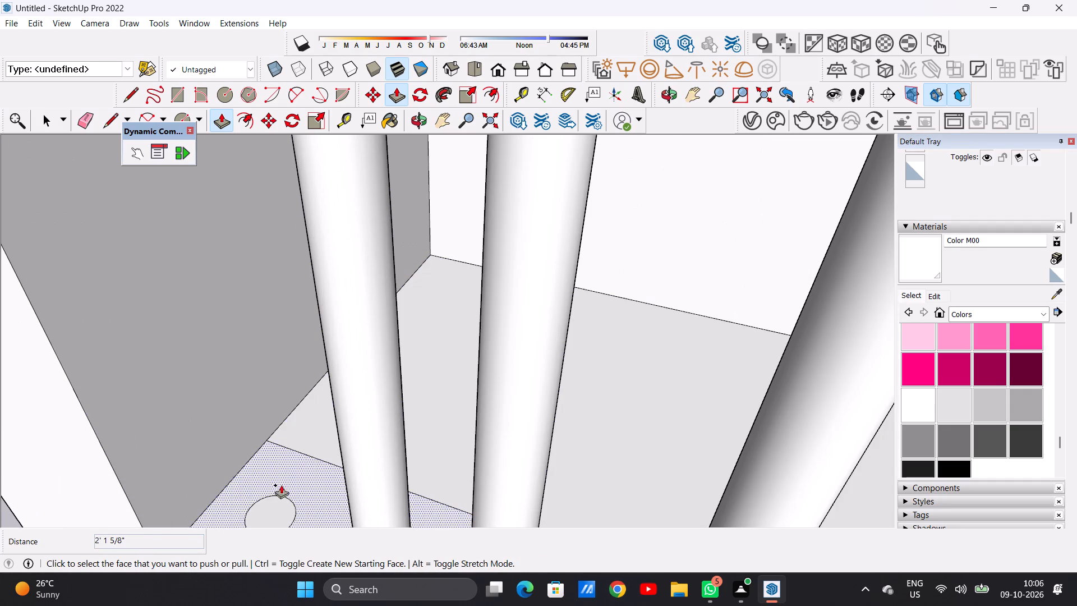
{"action": "left_click", "coordinate": [277, 508]}
{"action": "scroll", "coordinate": [279, 350], "scroll_direction": "down", "scroll_amount": 16}
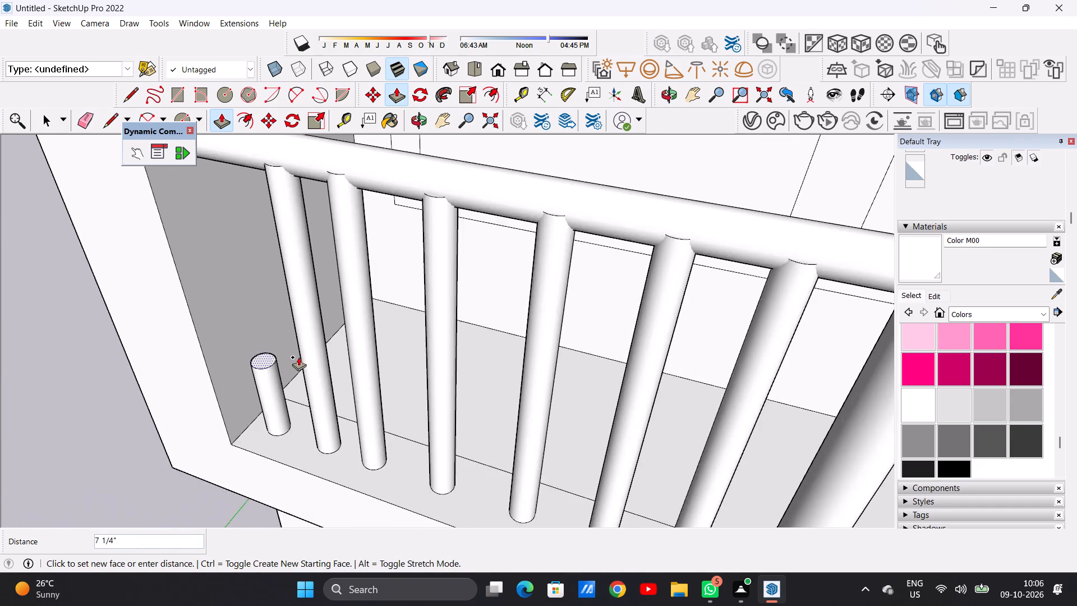
{"action": "scroll", "coordinate": [298, 357], "scroll_direction": "down", "scroll_amount": 6}
{"action": "scroll", "coordinate": [254, 227], "scroll_direction": "up", "scroll_amount": 6}
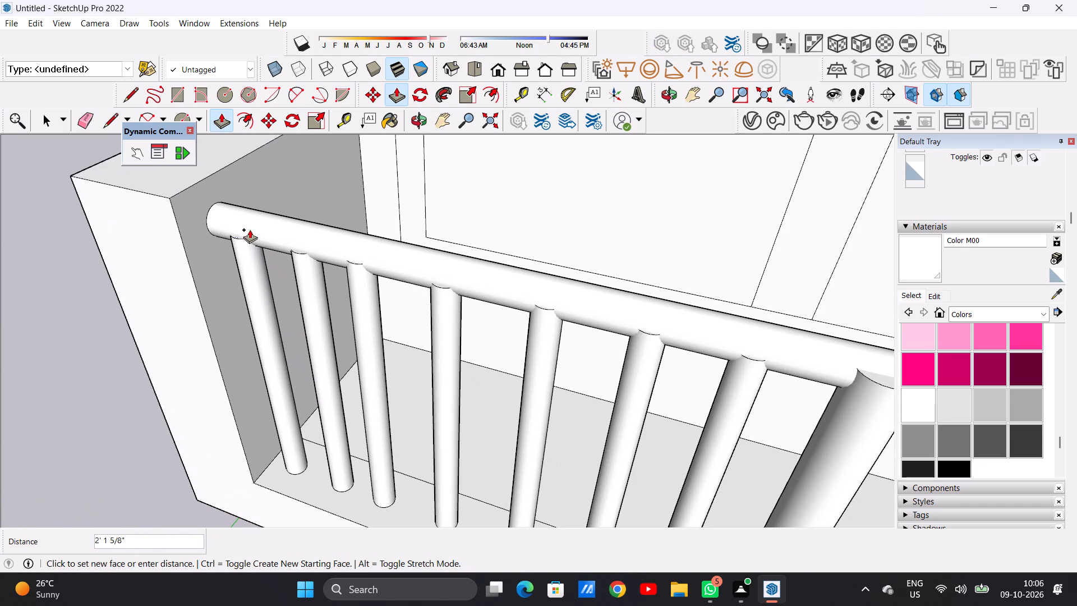
{"action": "left_click", "coordinate": [248, 227]}
{"action": "key", "text": "space"}
{"action": "key", "text": "b"}
Draw a circle of about 1 3/16" radius on the inner face of the top balcony's right side wall, below the handrail.
{"action": "scroll", "coordinate": [313, 337], "scroll_direction": "down", "scroll_amount": 3}
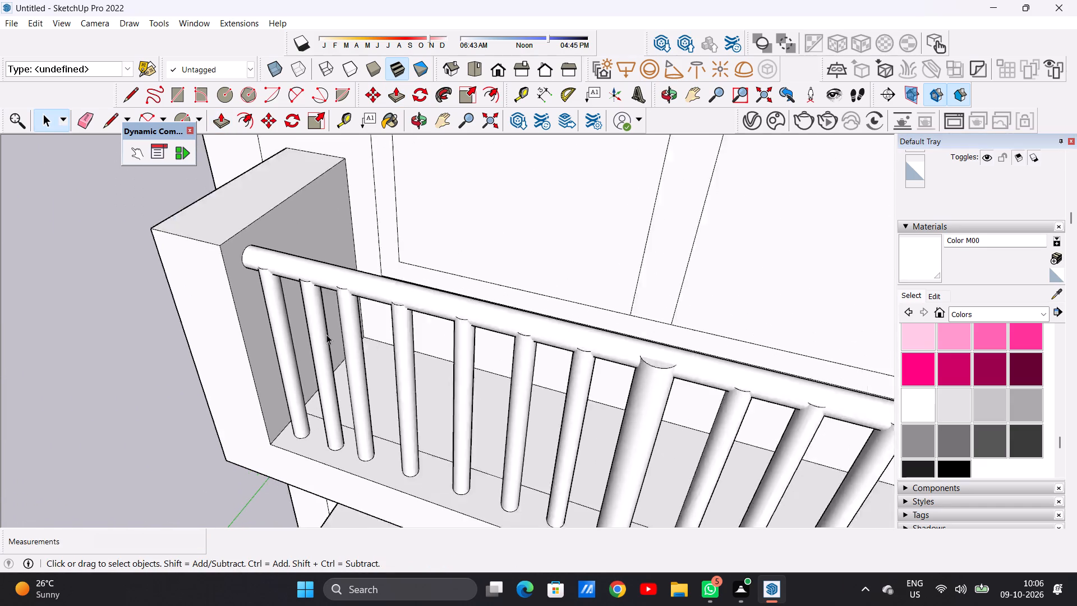
{"action": "scroll", "coordinate": [326, 334], "scroll_direction": "down", "scroll_amount": 17}
{"action": "middle_click_drag", "start_coordinate": [389, 319], "coordinate": [458, 201]}
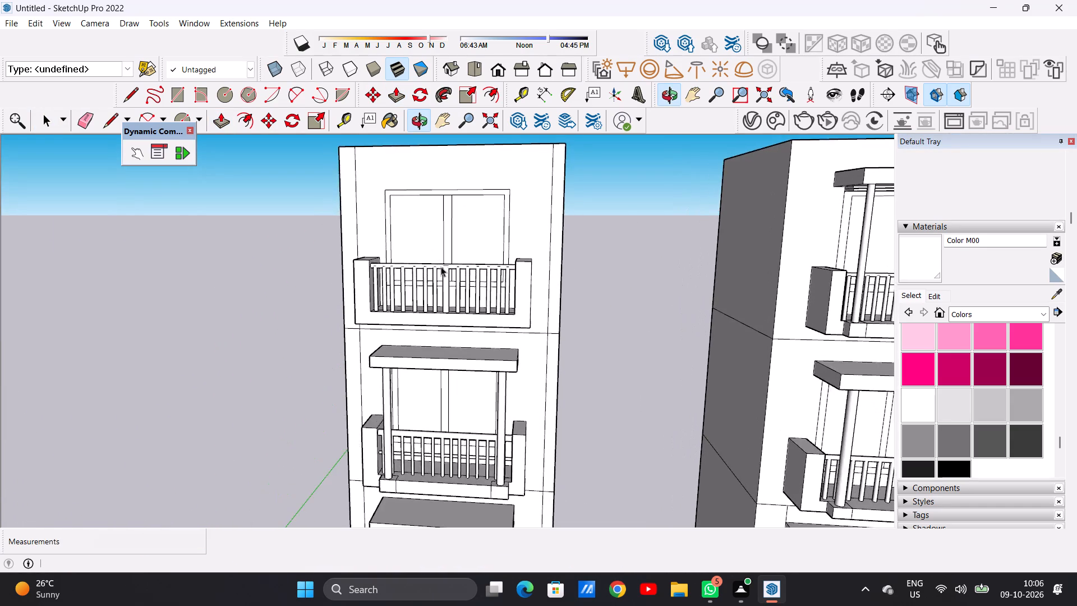
{"action": "scroll", "coordinate": [441, 269], "scroll_direction": "up", "scroll_amount": 13}
{"action": "scroll", "coordinate": [450, 309], "scroll_direction": "down", "scroll_amount": 7}
{"action": "middle_click_drag", "start_coordinate": [449, 329], "coordinate": [605, 336]}
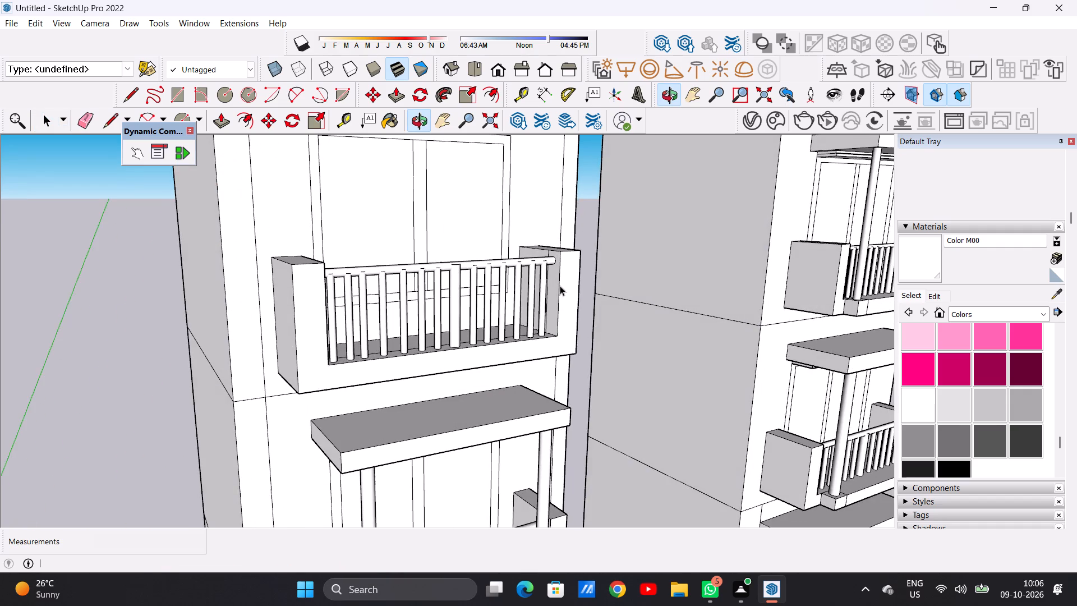
{"action": "scroll", "coordinate": [554, 287], "scroll_direction": "up", "scroll_amount": 16}
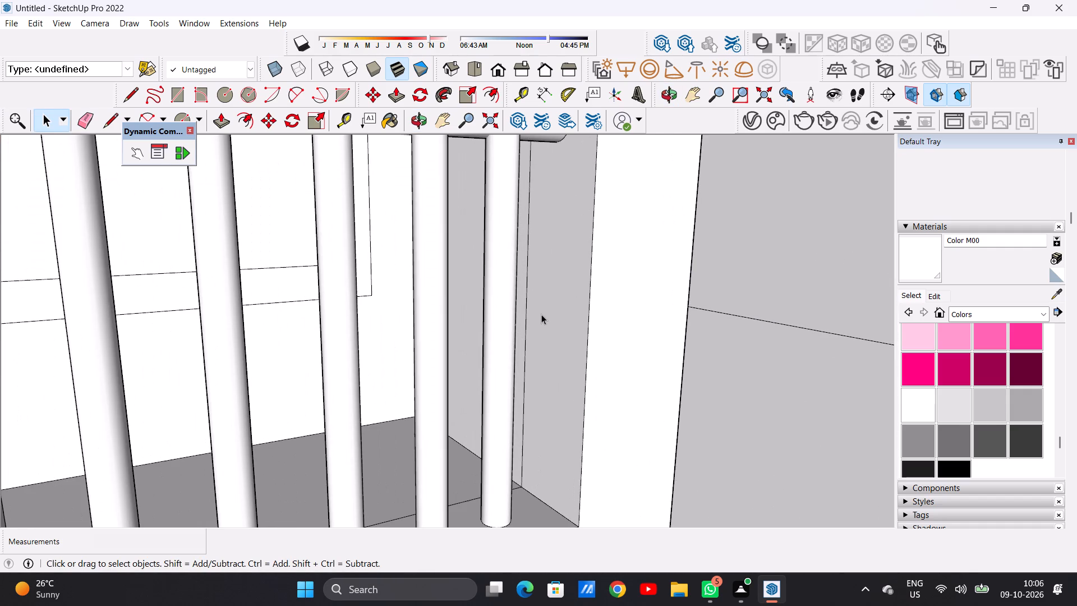
{"action": "key", "text": "c"}
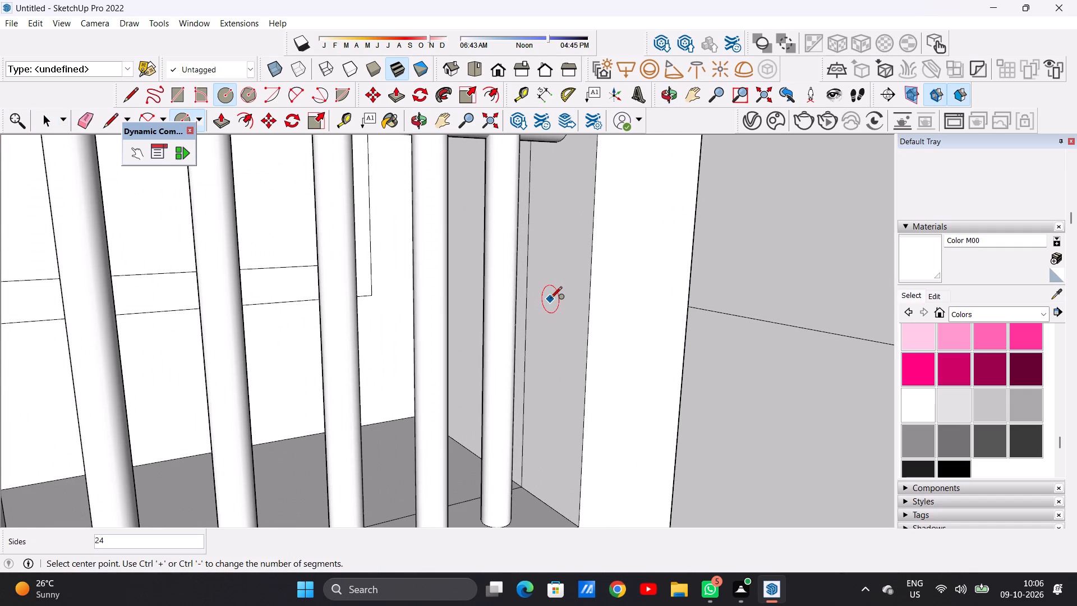
{"action": "left_click", "coordinate": [550, 299]}
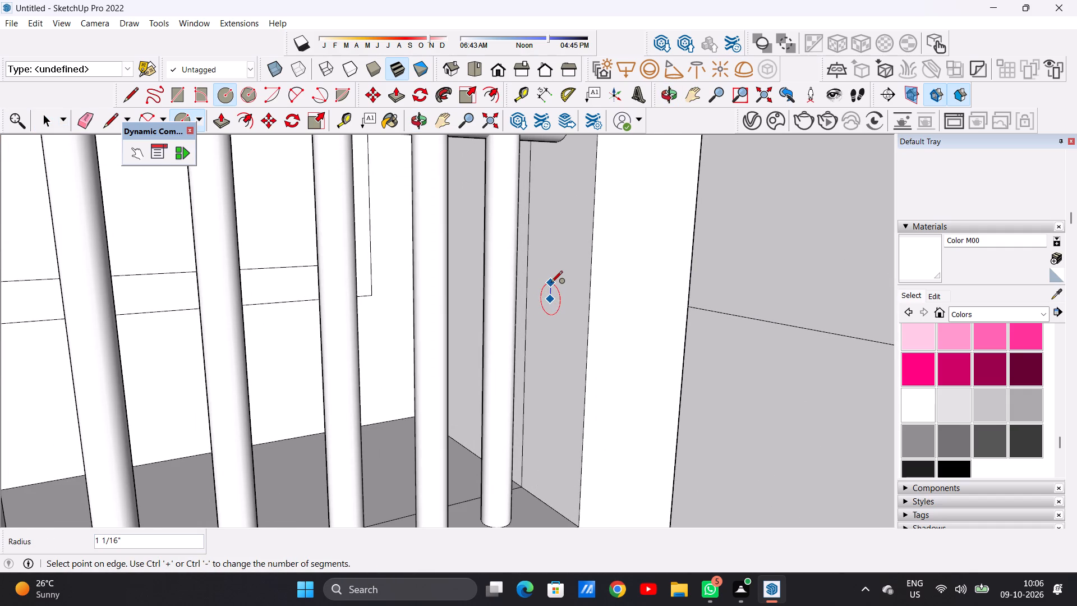
{"action": "left_click", "coordinate": [554, 281]}
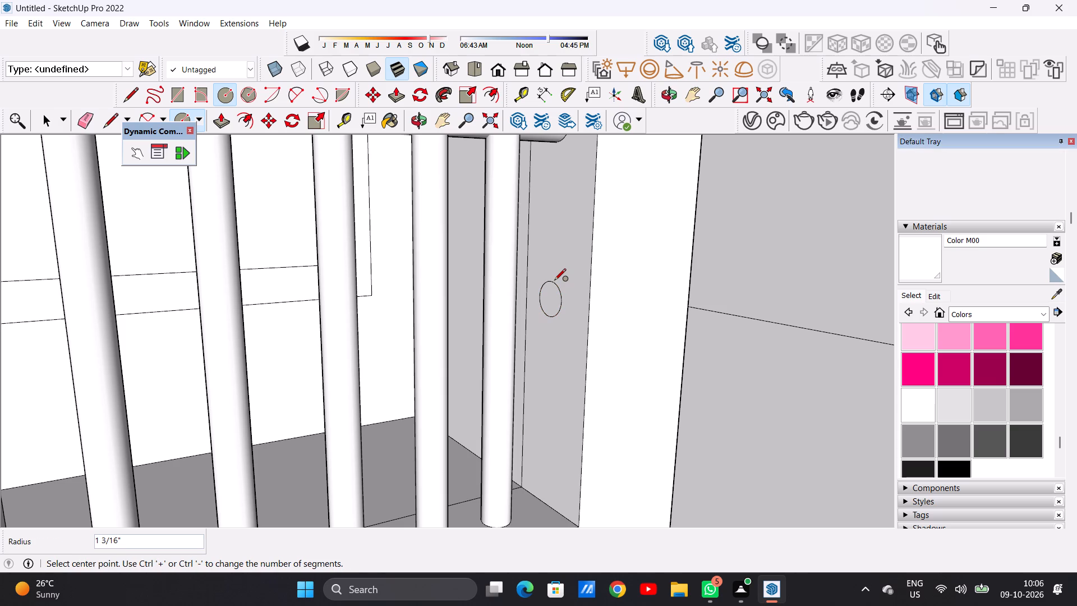
{"action": "key", "text": "space"}
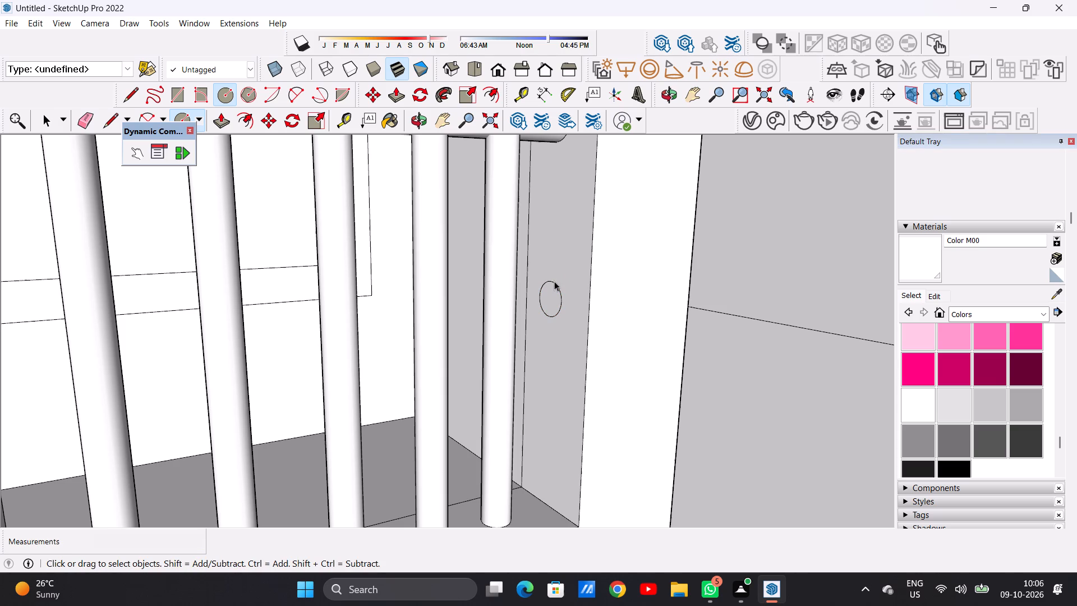
Push/Pull the wall circle about 6' 9 13/16" across the balusters to the opposite side wall to form a horizontal middle rail.
{"action": "key", "text": "p"}
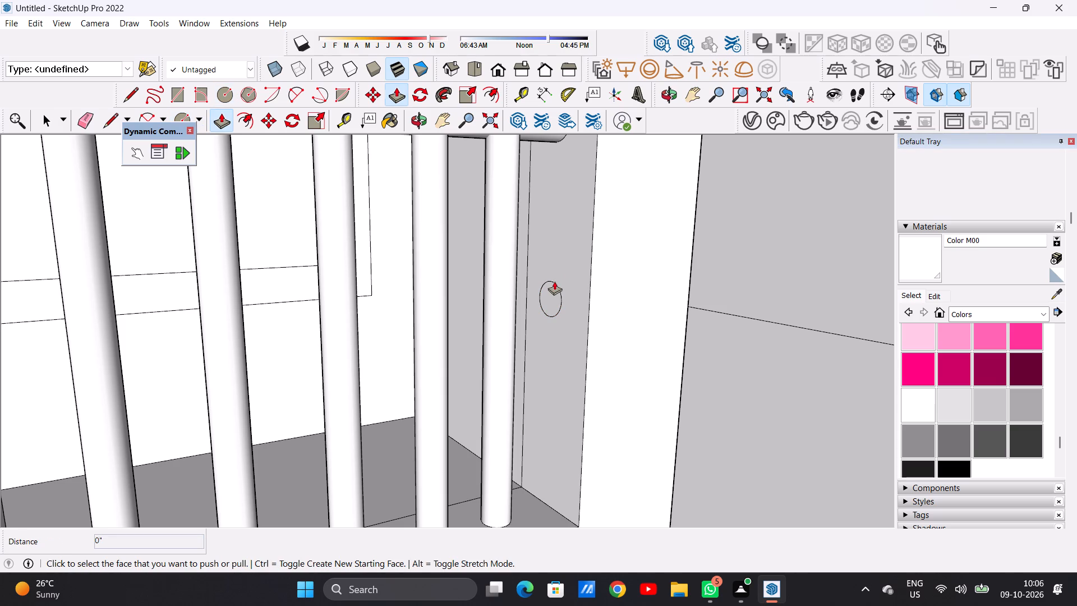
{"action": "left_click", "coordinate": [551, 292]}
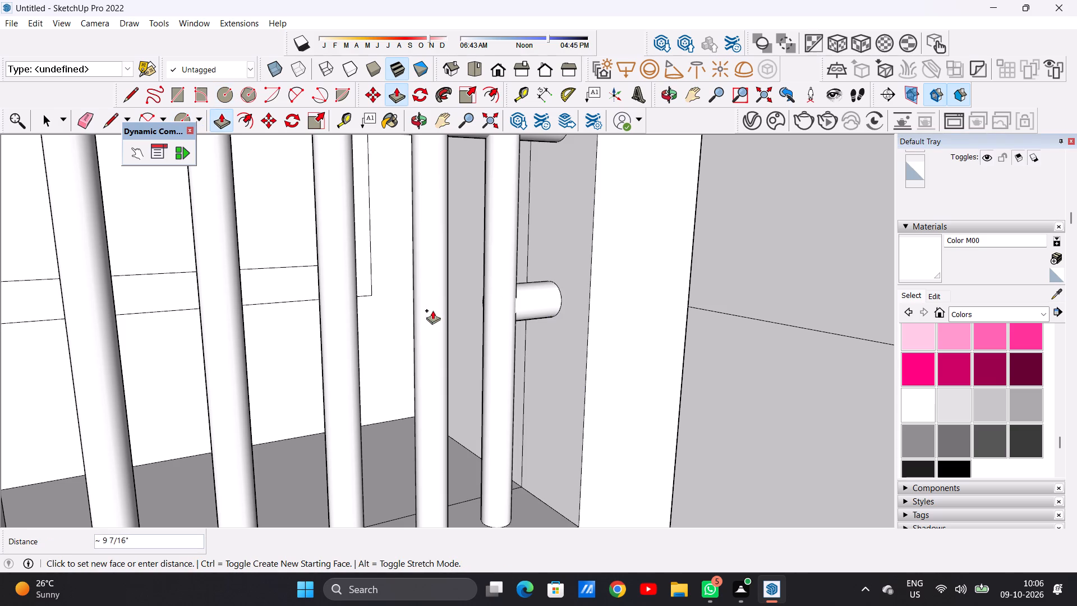
{"action": "scroll", "coordinate": [491, 313], "scroll_direction": "down", "scroll_amount": 11}
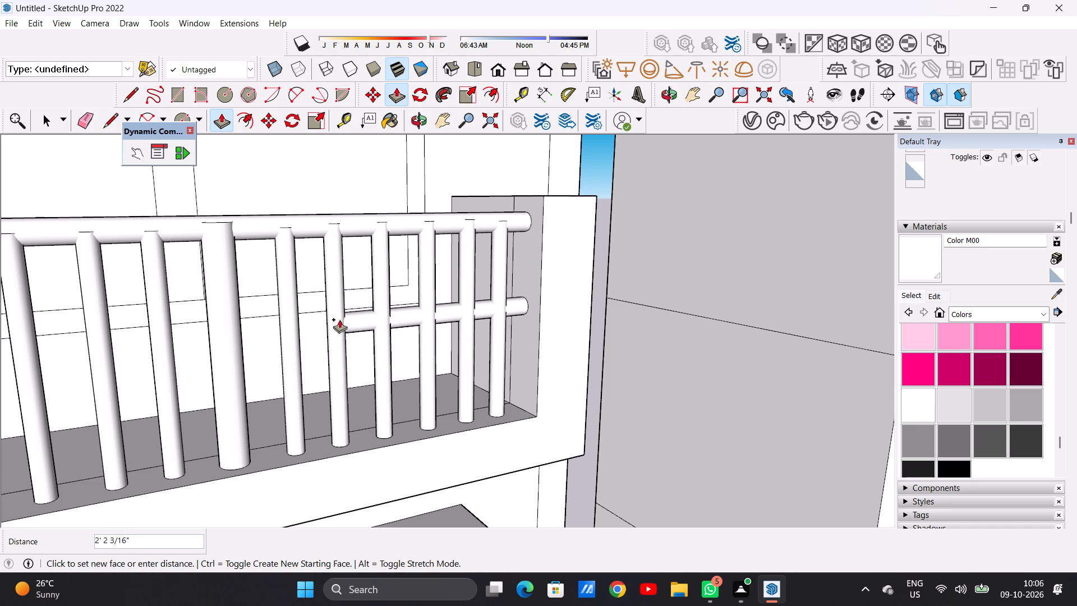
{"action": "scroll", "coordinate": [354, 322], "scroll_direction": "down", "scroll_amount": 9}
{"action": "scroll", "coordinate": [291, 327], "scroll_direction": "down", "scroll_amount": 8}
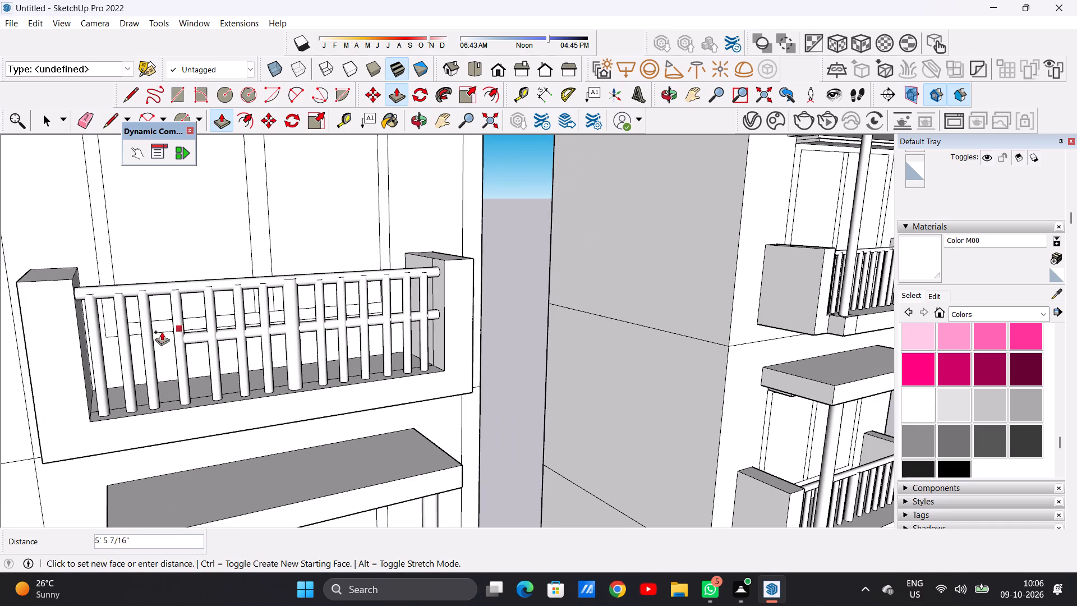
{"action": "scroll", "coordinate": [149, 338], "scroll_direction": "up", "scroll_amount": 7}
{"action": "scroll", "coordinate": [165, 342], "scroll_direction": "down", "scroll_amount": 11}
{"action": "middle_click_drag", "start_coordinate": [262, 327], "coordinate": [146, 332]}
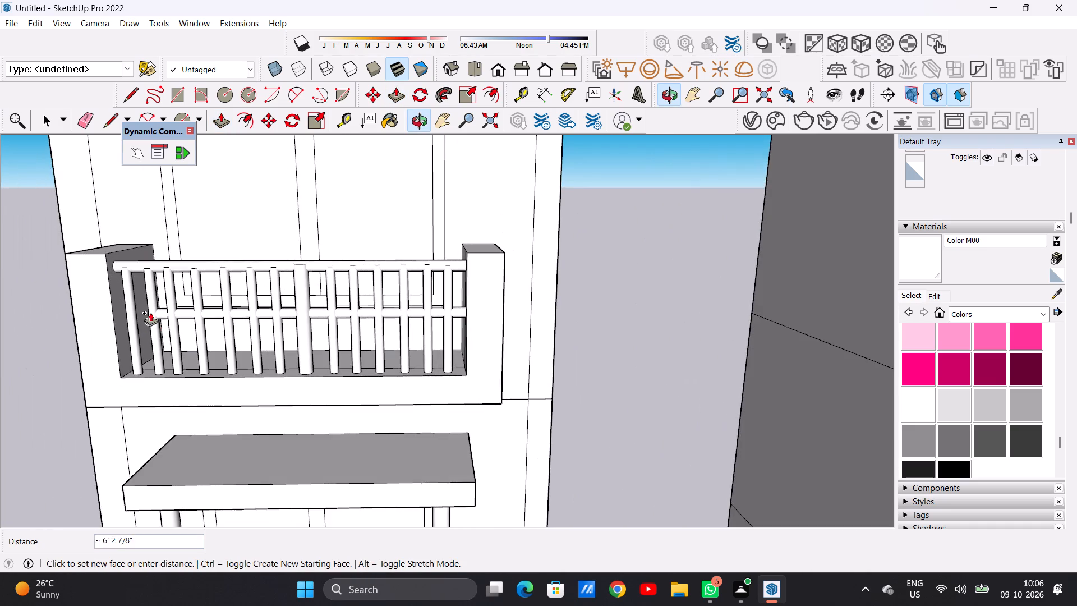
{"action": "scroll", "coordinate": [136, 304], "scroll_direction": "up", "scroll_amount": 19}
{"action": "left_click", "coordinate": [99, 290]}
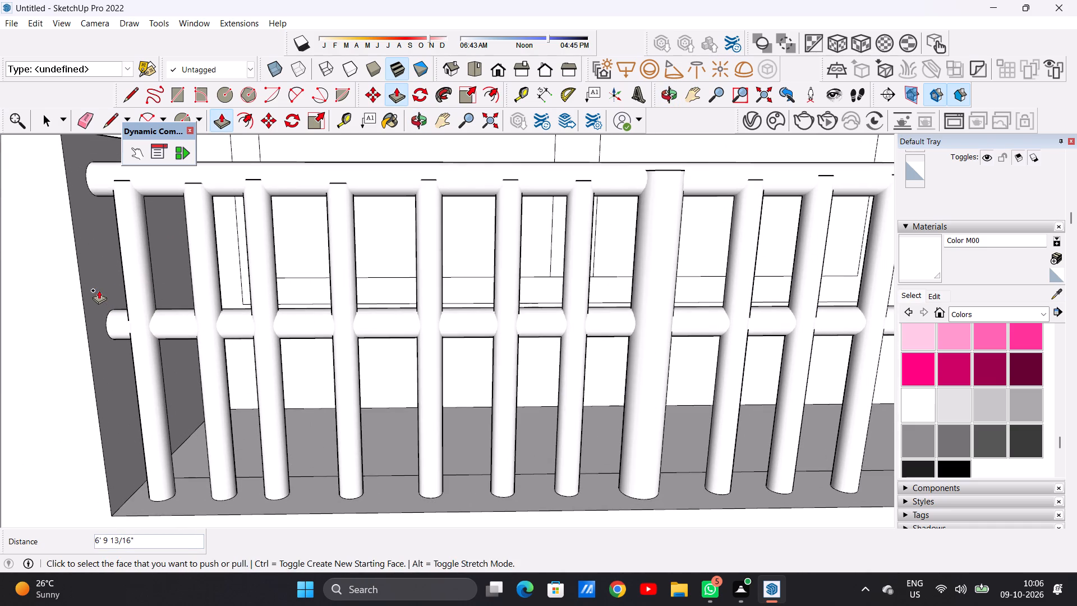
{"action": "key", "text": "space"}
Examine the balconies on both towers and the whole building from the front and from above.
{"action": "scroll", "coordinate": [359, 382], "scroll_direction": "down", "scroll_amount": 20}
{"action": "scroll", "coordinate": [359, 382], "scroll_direction": "down", "scroll_amount": 6}
{"action": "scroll", "coordinate": [375, 328], "scroll_direction": "up", "scroll_amount": 1}
{"action": "scroll", "coordinate": [375, 328], "scroll_direction": "down", "scroll_amount": 5}
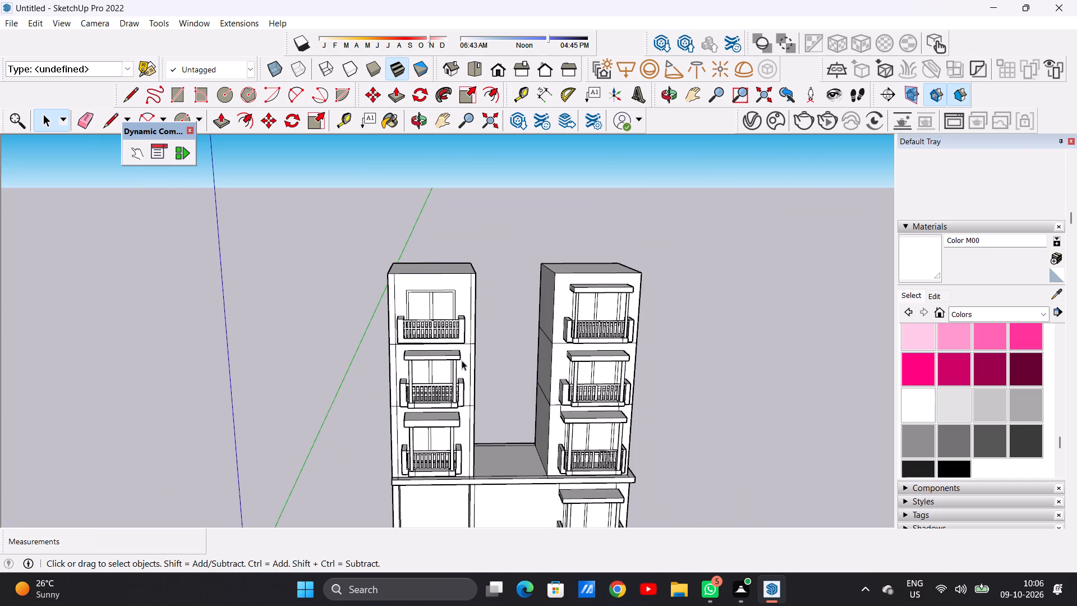
{"action": "scroll", "coordinate": [462, 360], "scroll_direction": "up", "scroll_amount": 7}
{"action": "middle_click_drag", "start_coordinate": [411, 416], "coordinate": [389, 389]}
{"action": "scroll", "coordinate": [403, 359], "scroll_direction": "down", "scroll_amount": 5}
{"action": "scroll", "coordinate": [436, 324], "scroll_direction": "up", "scroll_amount": 1}
{"action": "scroll", "coordinate": [436, 324], "scroll_direction": "down", "scroll_amount": 1}
{"action": "scroll", "coordinate": [436, 324], "scroll_direction": "up", "scroll_amount": 1}
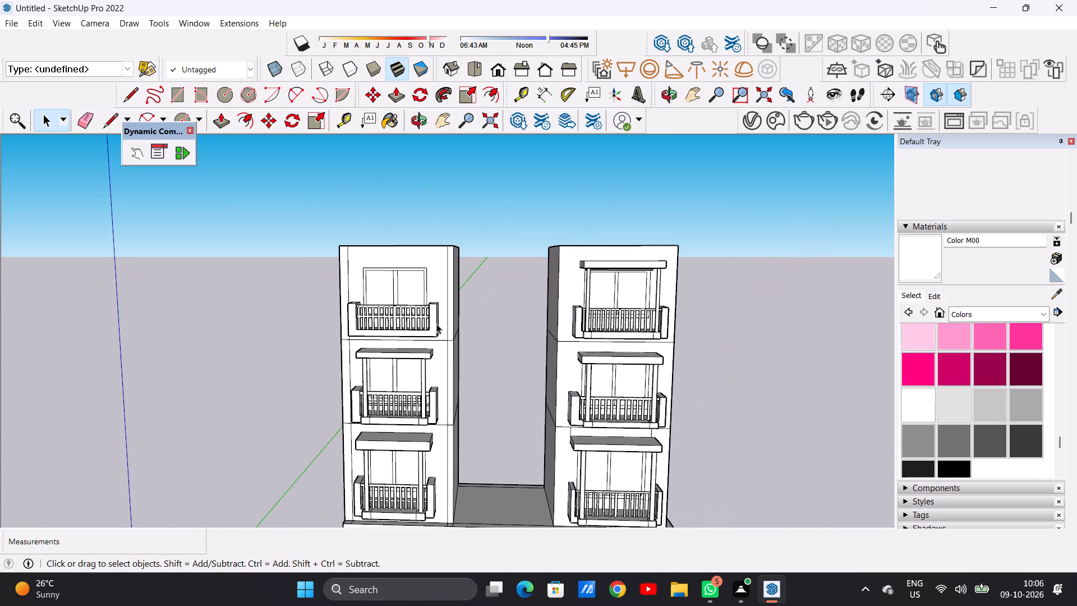
{"action": "scroll", "coordinate": [436, 324], "scroll_direction": "up", "scroll_amount": 1}
{"action": "scroll", "coordinate": [387, 312], "scroll_direction": "down", "scroll_amount": 6}
{"action": "scroll", "coordinate": [398, 300], "scroll_direction": "up", "scroll_amount": 11}
{"action": "key", "text": "space"}
{"action": "scroll", "coordinate": [426, 326], "scroll_direction": "down", "scroll_amount": 12}
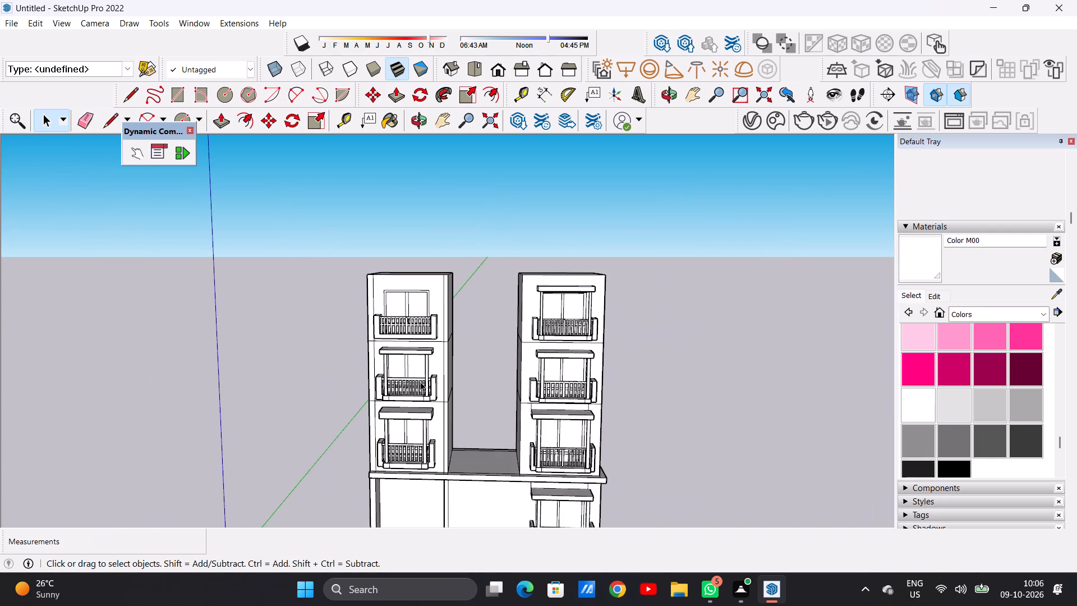
{"action": "scroll", "coordinate": [420, 385], "scroll_direction": "up", "scroll_amount": 15}
{"action": "scroll", "coordinate": [407, 388], "scroll_direction": "down", "scroll_amount": 14}
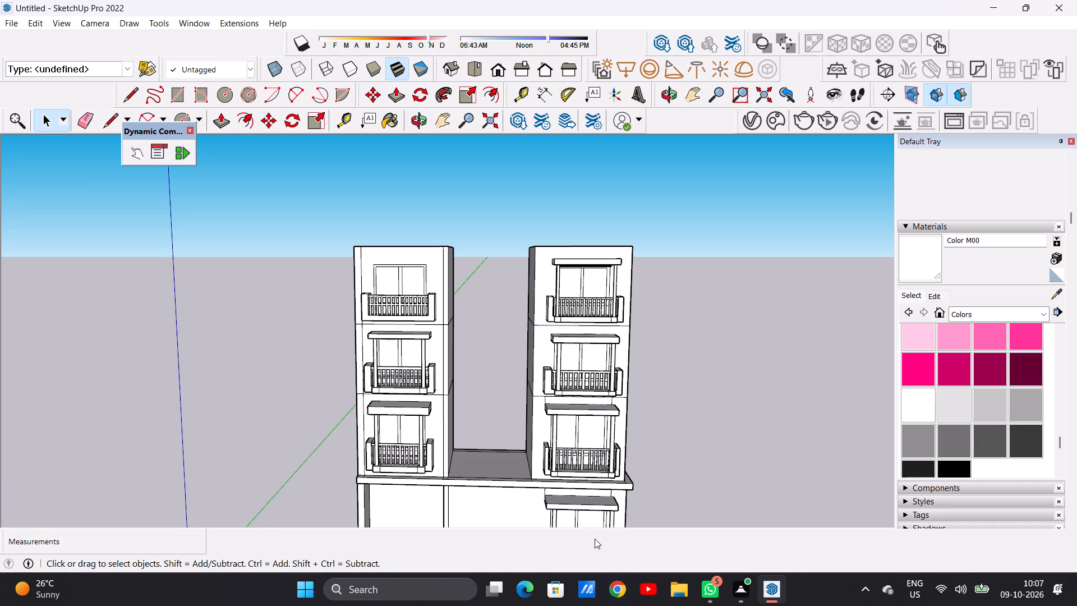
{"action": "scroll", "coordinate": [478, 382], "scroll_direction": "down", "scroll_amount": 8}
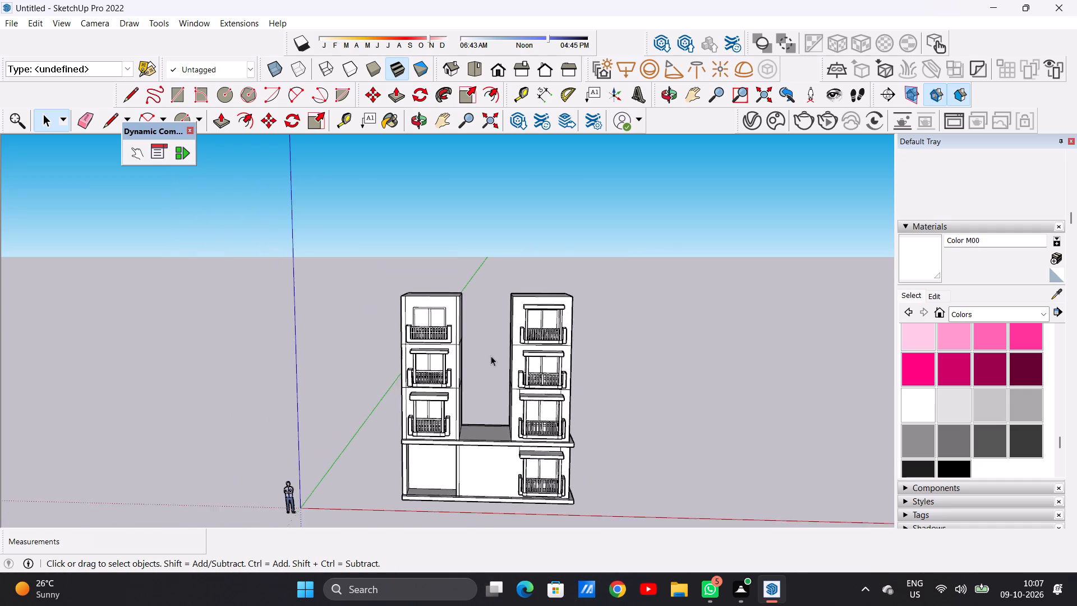
{"action": "scroll", "coordinate": [491, 356], "scroll_direction": "down", "scroll_amount": 2}
{"action": "scroll", "coordinate": [454, 450], "scroll_direction": "up", "scroll_amount": 5}
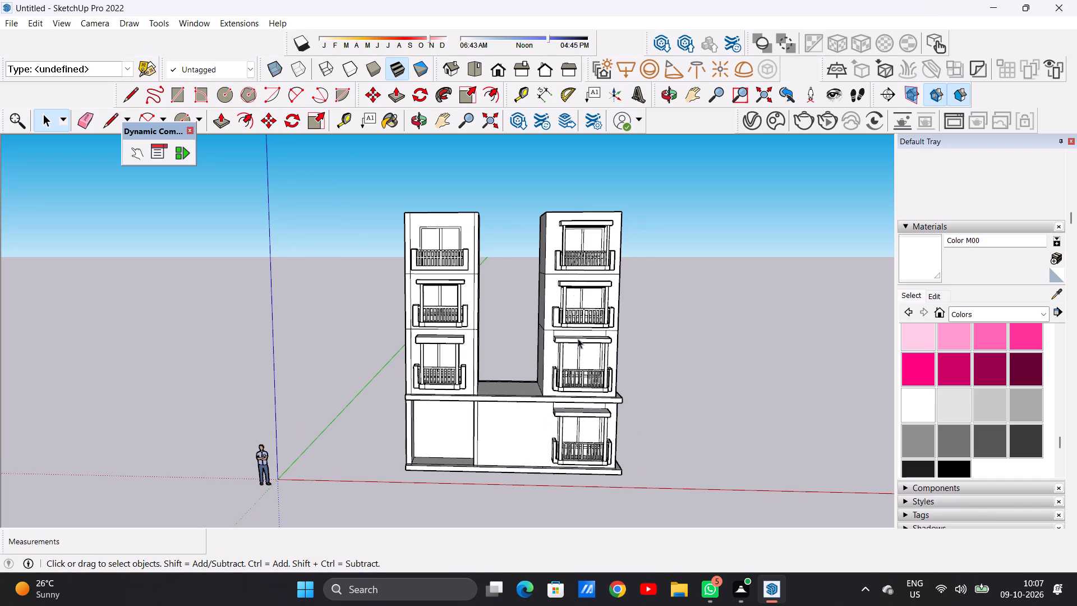
{"action": "scroll", "coordinate": [650, 406], "scroll_direction": "down", "scroll_amount": 15}
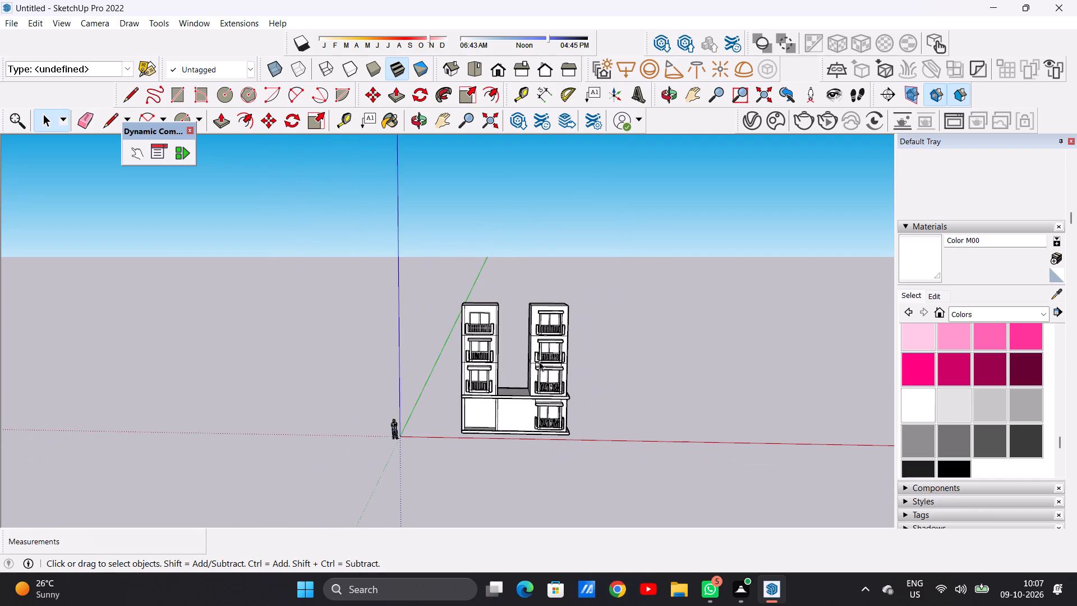
{"action": "middle_click_drag", "start_coordinate": [539, 364], "coordinate": [521, 461]}
{"action": "scroll", "coordinate": [547, 286], "scroll_direction": "up", "scroll_amount": 7}
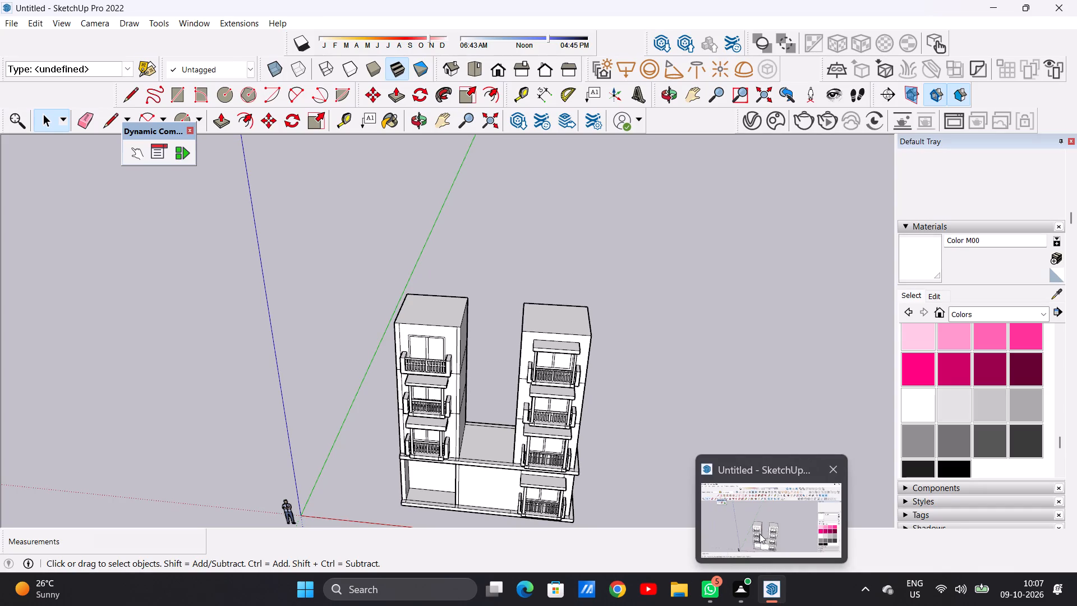
{"action": "left_click", "coordinate": [760, 534]}
{"action": "scroll", "coordinate": [591, 453], "scroll_direction": "down", "scroll_amount": 8}
{"action": "scroll", "coordinate": [528, 433], "scroll_direction": "up", "scroll_amount": 5}
{"action": "middle_click_drag", "start_coordinate": [545, 449], "coordinate": [545, 442]}
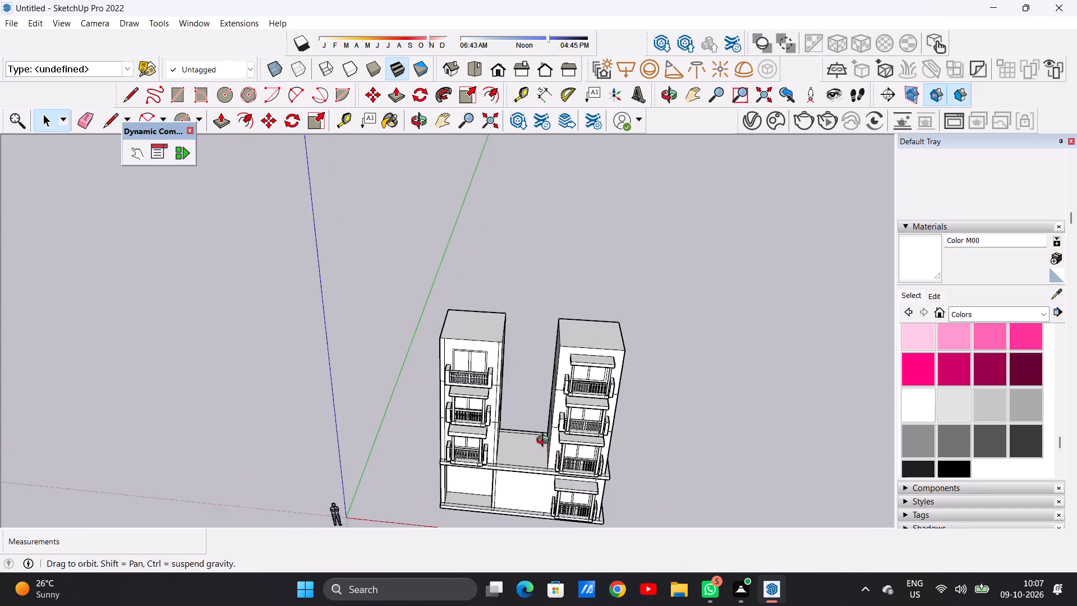
{"action": "middle_click_drag", "start_coordinate": [545, 442], "coordinate": [548, 336]}
{"action": "scroll", "coordinate": [521, 378], "scroll_direction": "down", "scroll_amount": 8}
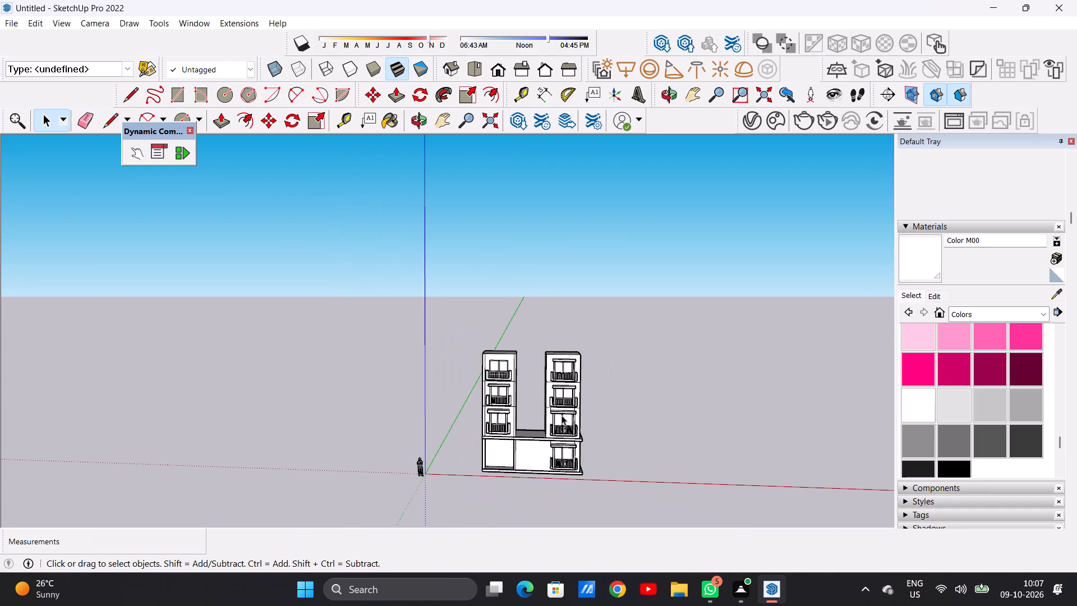
Examine the whole building from above and from the front, including the gap between the two towers and their upper balconies.
{"action": "scroll", "coordinate": [569, 460], "scroll_direction": "down", "scroll_amount": 4}
{"action": "scroll", "coordinate": [578, 359], "scroll_direction": "up", "scroll_amount": 6}
{"action": "middle_click_drag", "start_coordinate": [553, 375], "coordinate": [546, 488]}
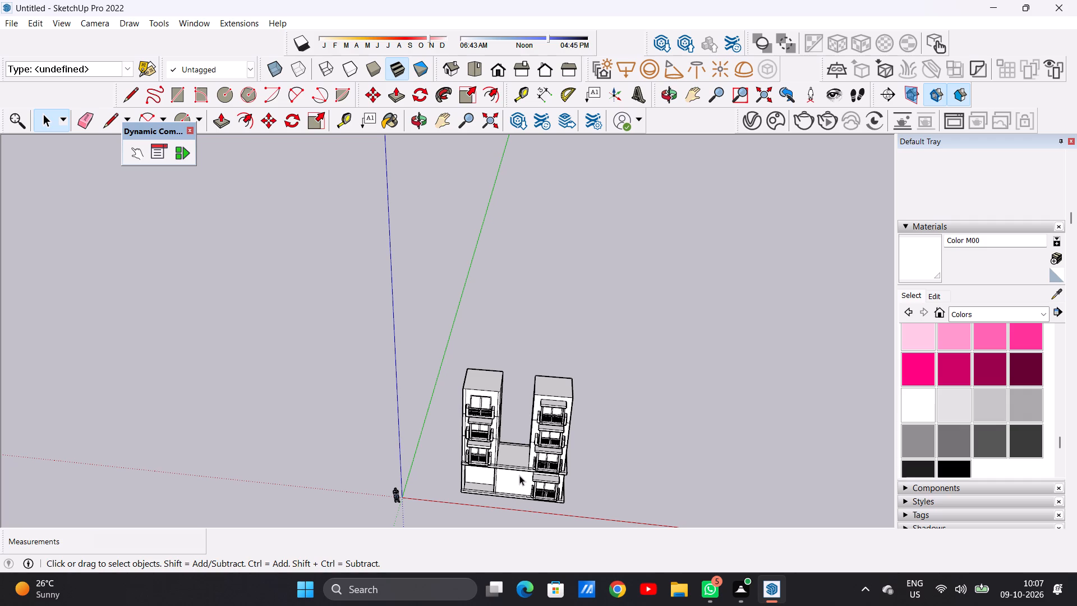
{"action": "scroll", "coordinate": [548, 372], "scroll_direction": "down", "scroll_amount": 9}
{"action": "scroll", "coordinate": [544, 425], "scroll_direction": "up", "scroll_amount": 2}
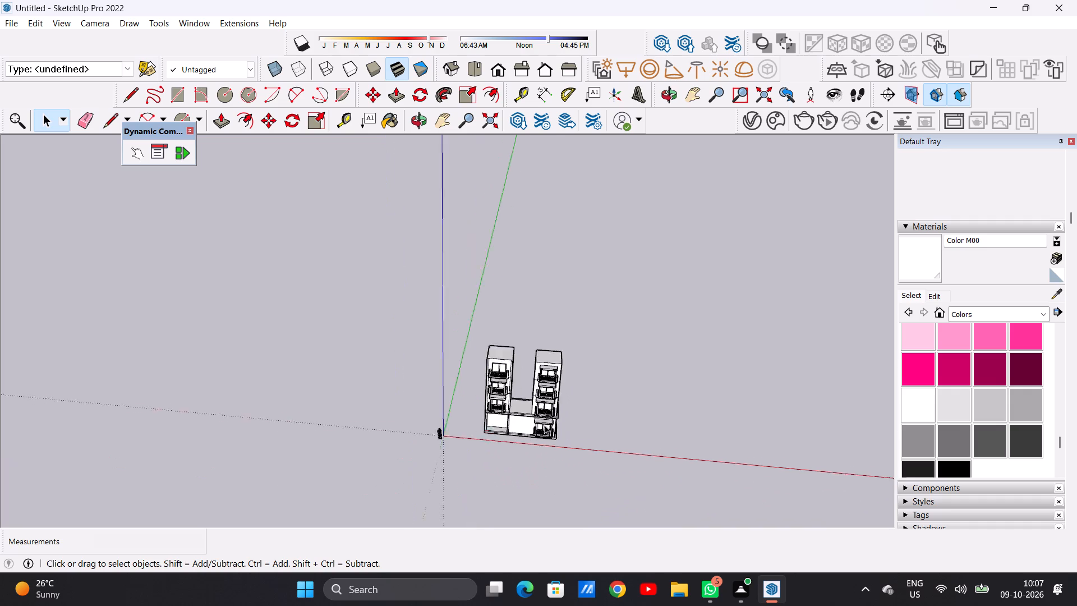
{"action": "scroll", "coordinate": [544, 425], "scroll_direction": "up", "scroll_amount": 7}
{"action": "scroll", "coordinate": [539, 410], "scroll_direction": "down", "scroll_amount": 1}
{"action": "scroll", "coordinate": [539, 411], "scroll_direction": "up", "scroll_amount": 6}
{"action": "scroll", "coordinate": [544, 423], "scroll_direction": "down", "scroll_amount": 7}
{"action": "middle_click_drag", "start_coordinate": [540, 425], "coordinate": [542, 330]}
{"action": "scroll", "coordinate": [546, 328], "scroll_direction": "up", "scroll_amount": 2}
{"action": "scroll", "coordinate": [547, 329], "scroll_direction": "down", "scroll_amount": 1}
{"action": "scroll", "coordinate": [547, 329], "scroll_direction": "up", "scroll_amount": 12}
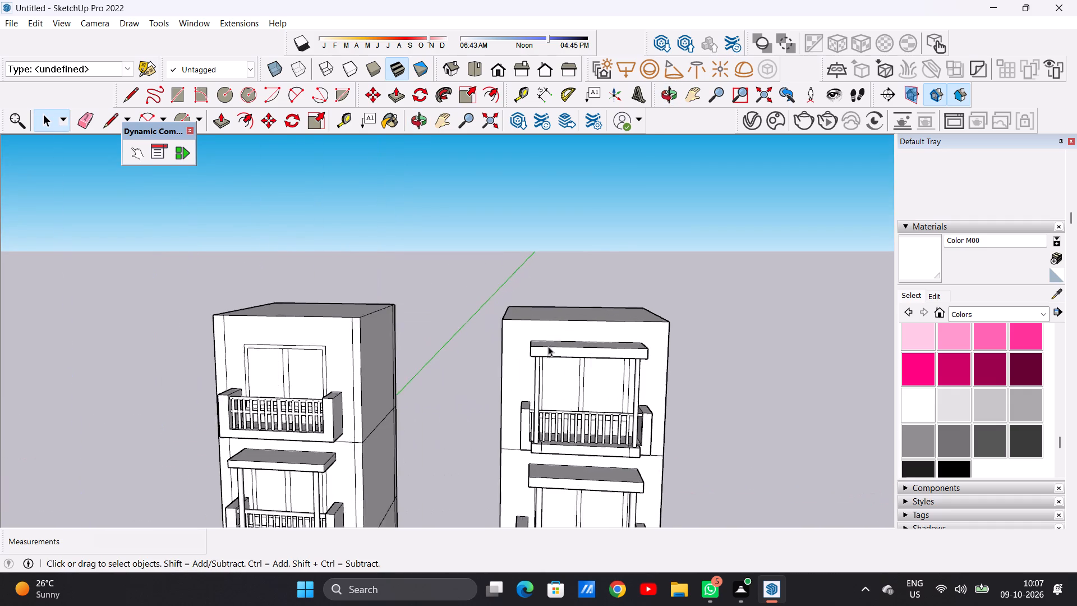
{"action": "scroll", "coordinate": [548, 346], "scroll_direction": "up", "scroll_amount": 2}
{"action": "scroll", "coordinate": [544, 333], "scroll_direction": "down", "scroll_amount": 4}
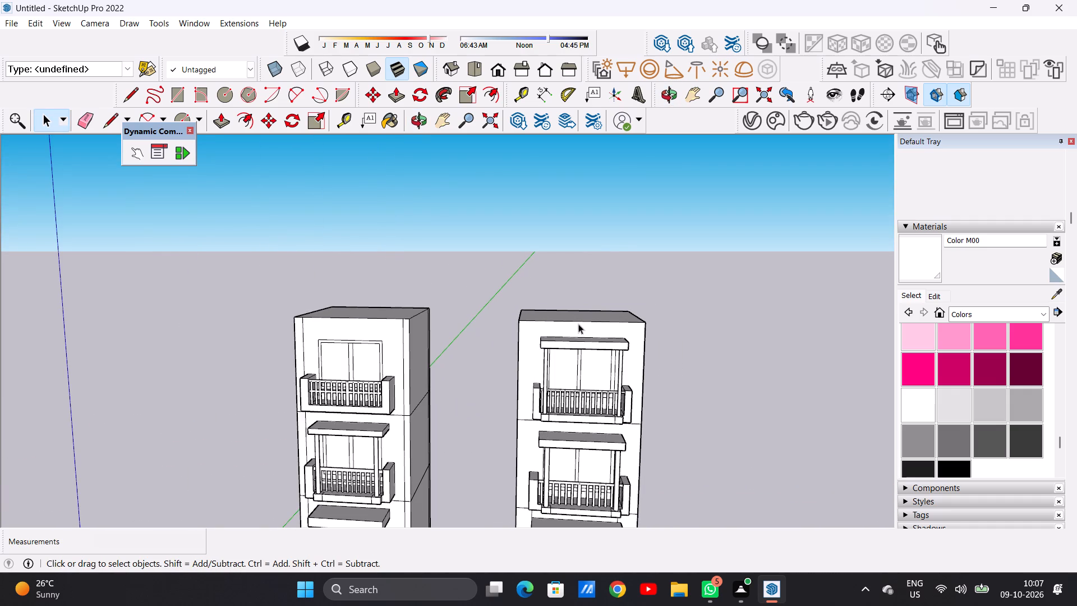
{"action": "scroll", "coordinate": [572, 329], "scroll_direction": "down", "scroll_amount": 11}
Push/Pull the flat roof face between the two towers up 10' to fill the central gap by one storey.
{"action": "middle_click_drag", "start_coordinate": [538, 344], "coordinate": [551, 454]}
{"action": "scroll", "coordinate": [542, 428], "scroll_direction": "up", "scroll_amount": 16}
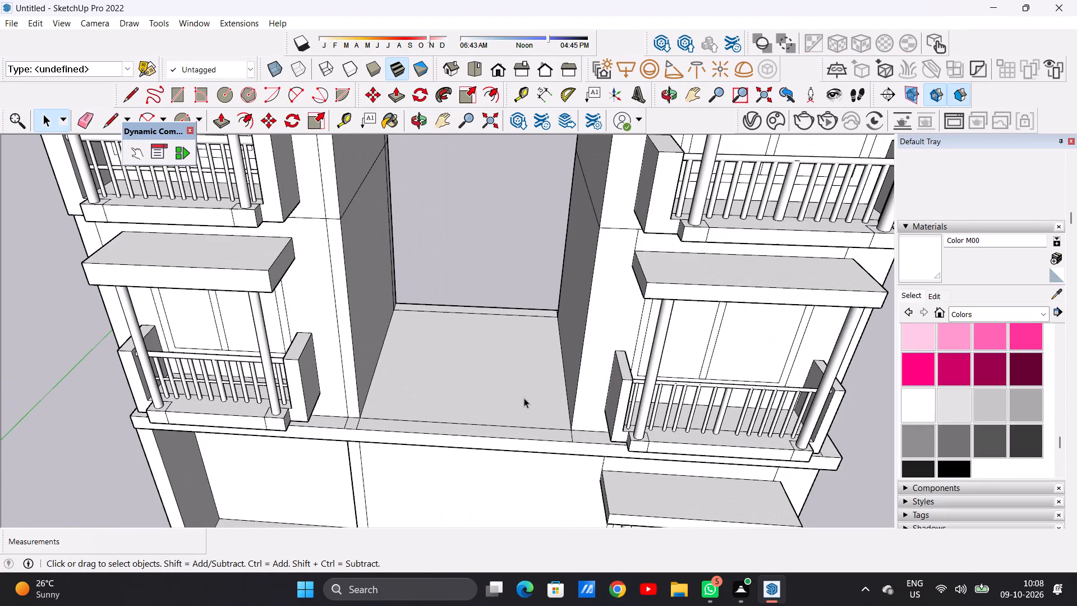
{"action": "key", "text": "p"}
{"action": "left_click", "coordinate": [525, 389]}
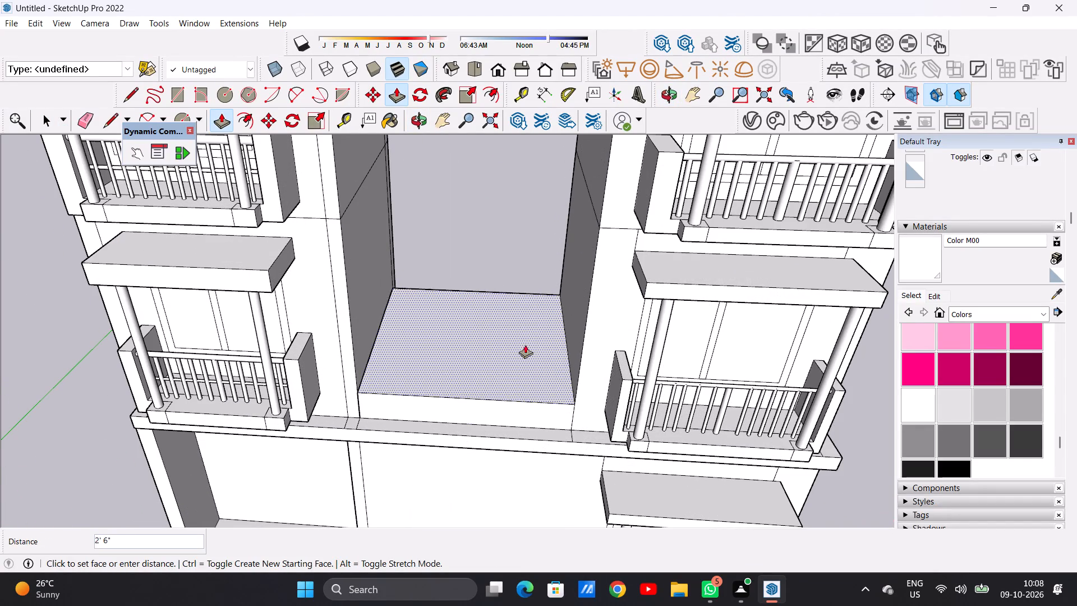
{"action": "scroll", "coordinate": [543, 345], "scroll_direction": "down", "scroll_amount": 1}
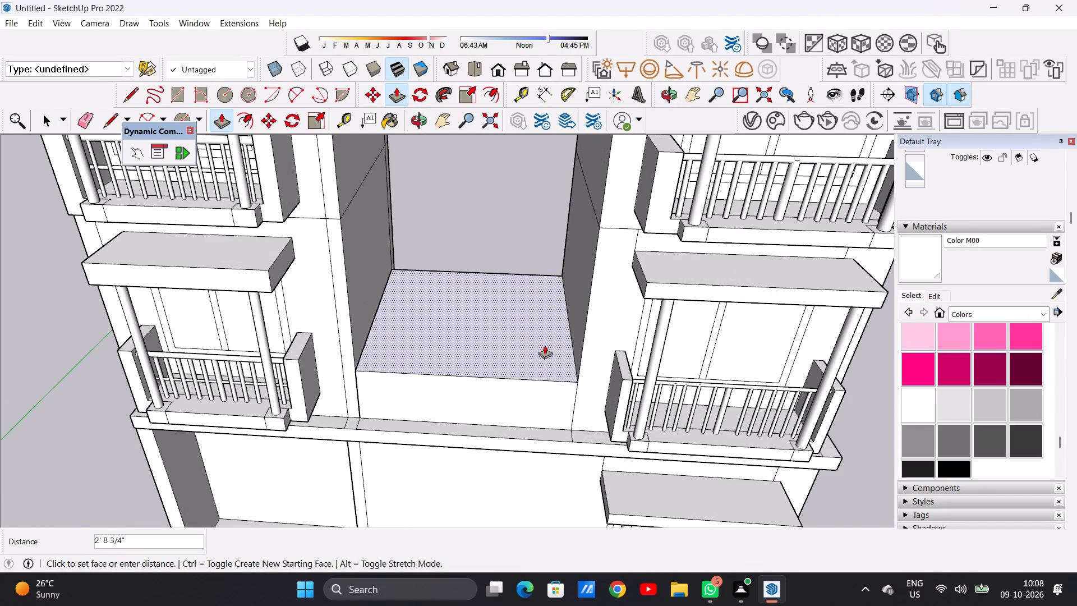
{"action": "scroll", "coordinate": [545, 345], "scroll_direction": "down", "scroll_amount": 1}
{"action": "scroll", "coordinate": [546, 349], "scroll_direction": "down", "scroll_amount": 20}
{"action": "scroll", "coordinate": [546, 349], "scroll_direction": "down", "scroll_amount": 7}
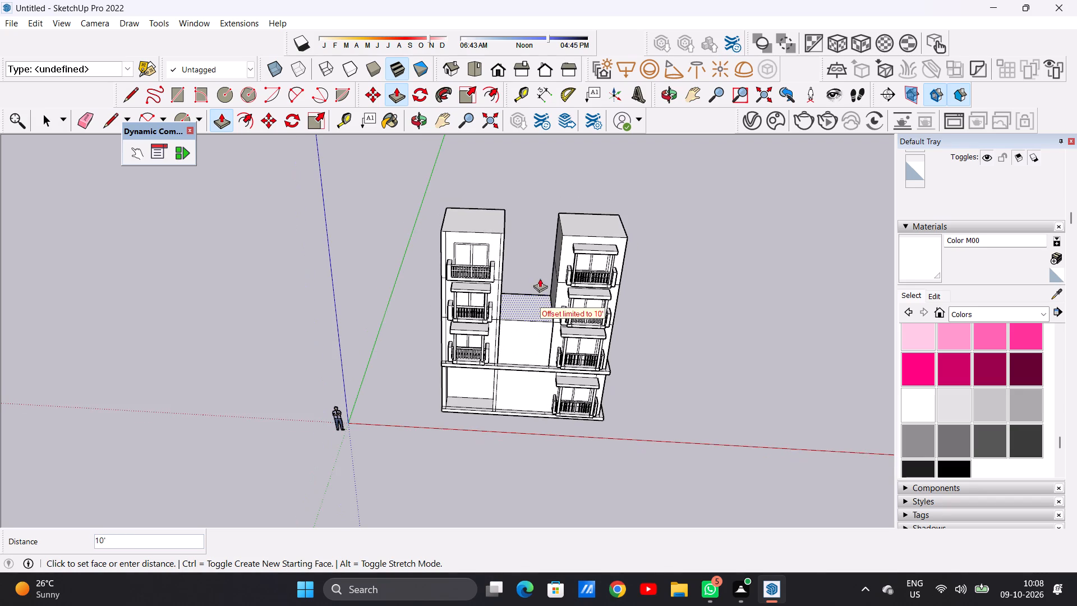
{"action": "left_click", "coordinate": [555, 322]}
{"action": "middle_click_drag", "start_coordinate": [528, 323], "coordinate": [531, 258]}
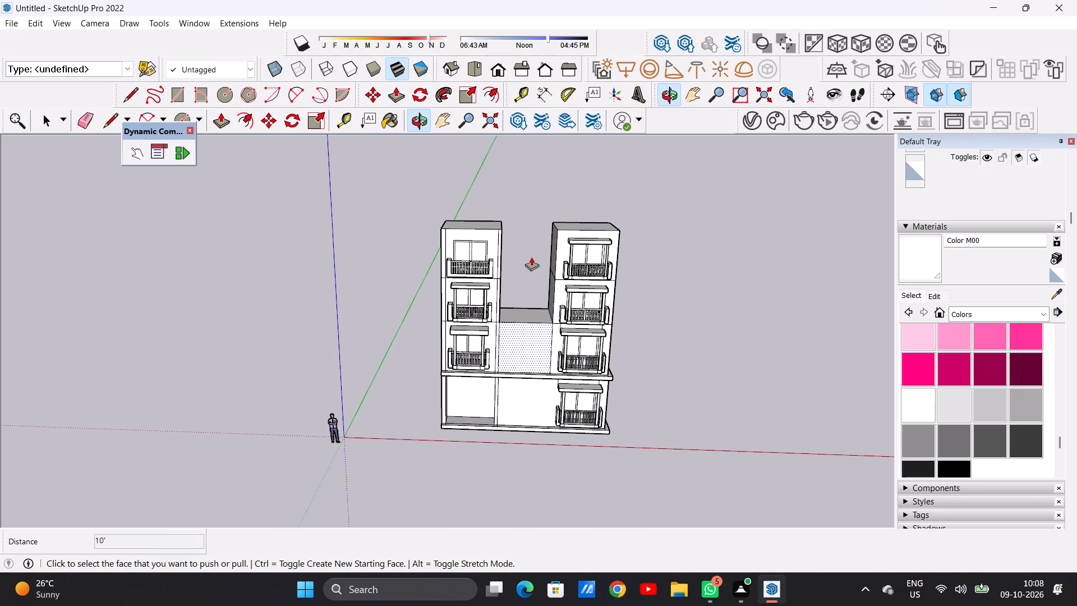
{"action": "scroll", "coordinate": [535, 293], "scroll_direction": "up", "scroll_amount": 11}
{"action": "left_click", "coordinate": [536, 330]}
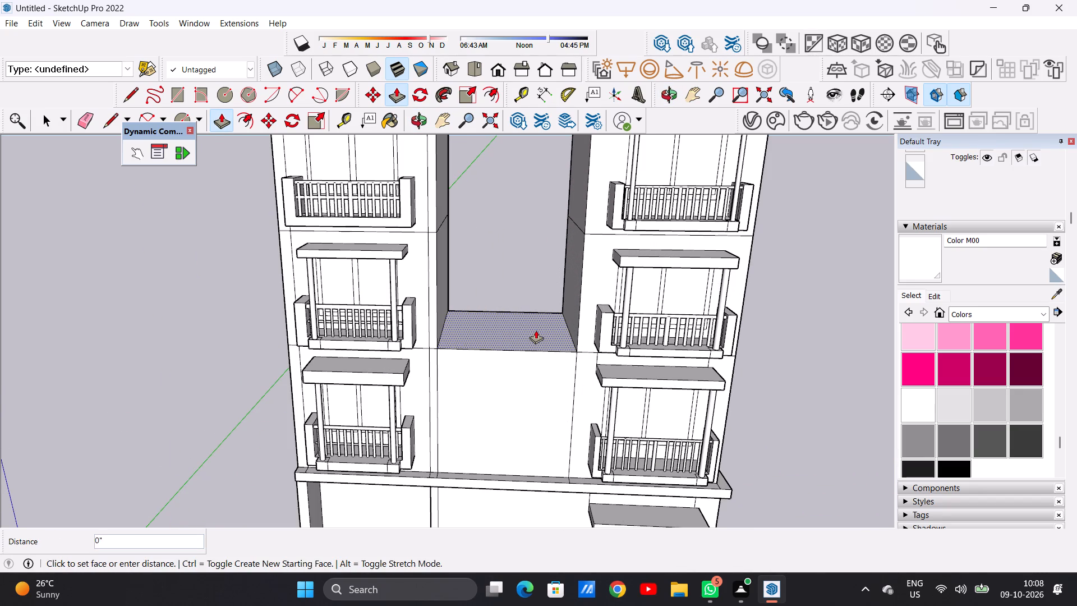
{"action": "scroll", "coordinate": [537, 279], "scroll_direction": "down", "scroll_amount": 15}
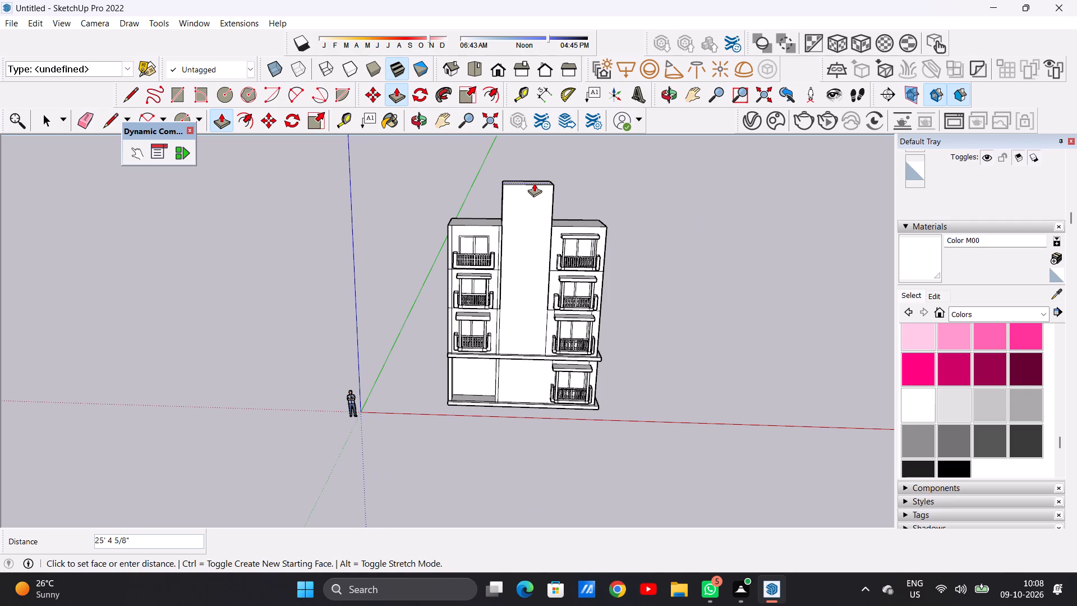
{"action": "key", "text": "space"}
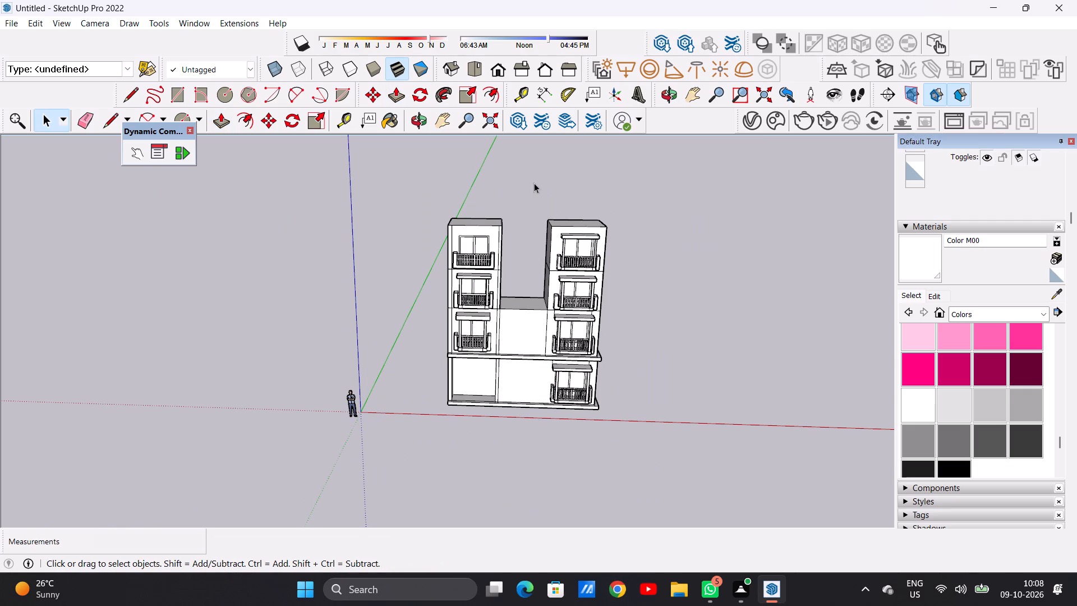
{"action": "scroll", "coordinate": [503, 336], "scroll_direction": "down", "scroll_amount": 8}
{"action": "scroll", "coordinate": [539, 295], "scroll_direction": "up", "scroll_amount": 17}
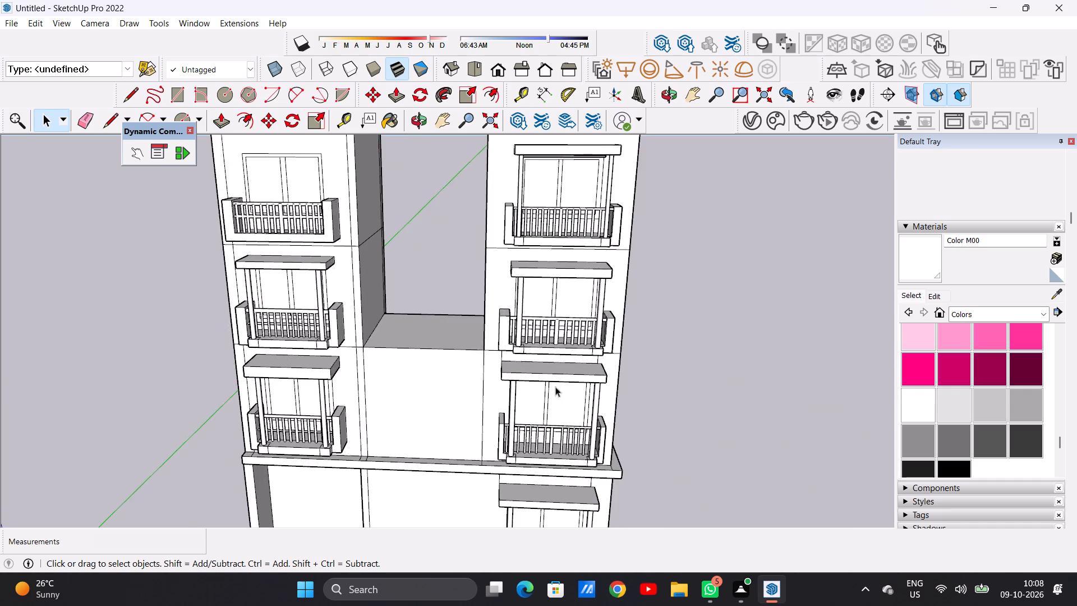